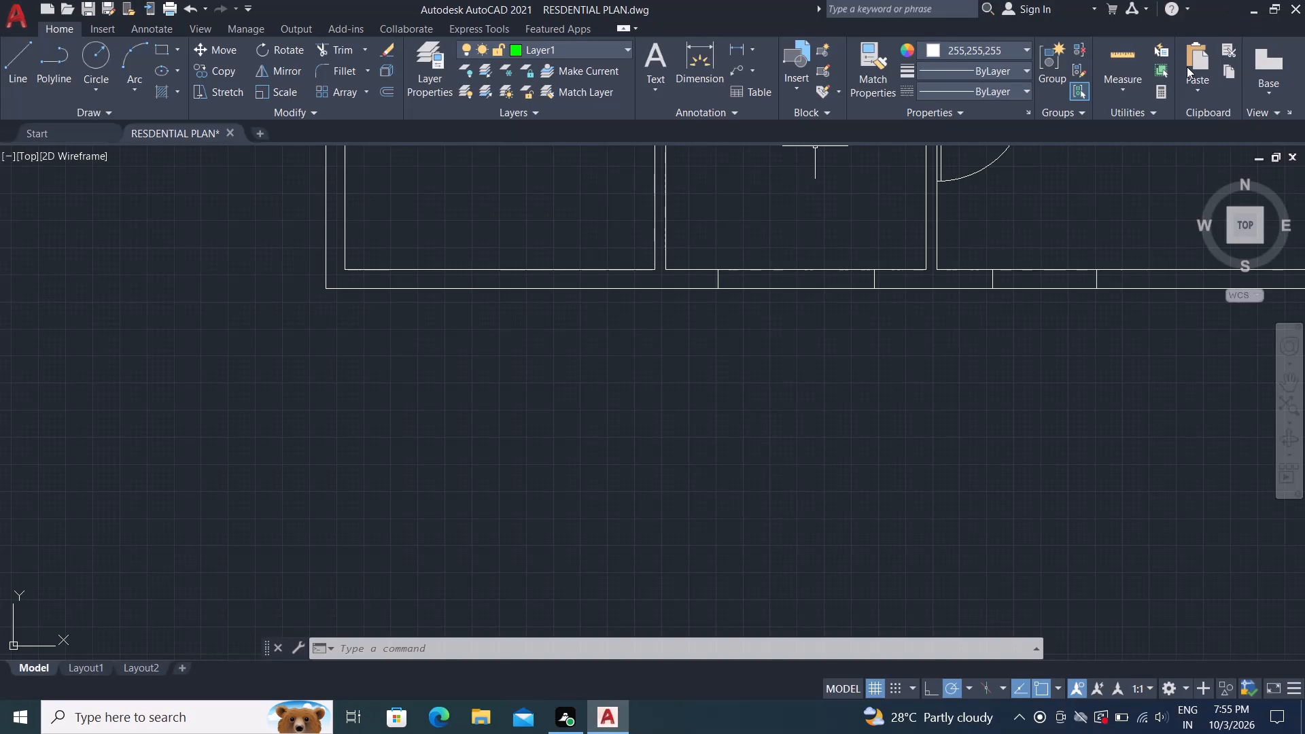
Offset the outer line of the bottom outer wall 4.5" upward to create a line along the wall's centre.
text(o)
key(space)
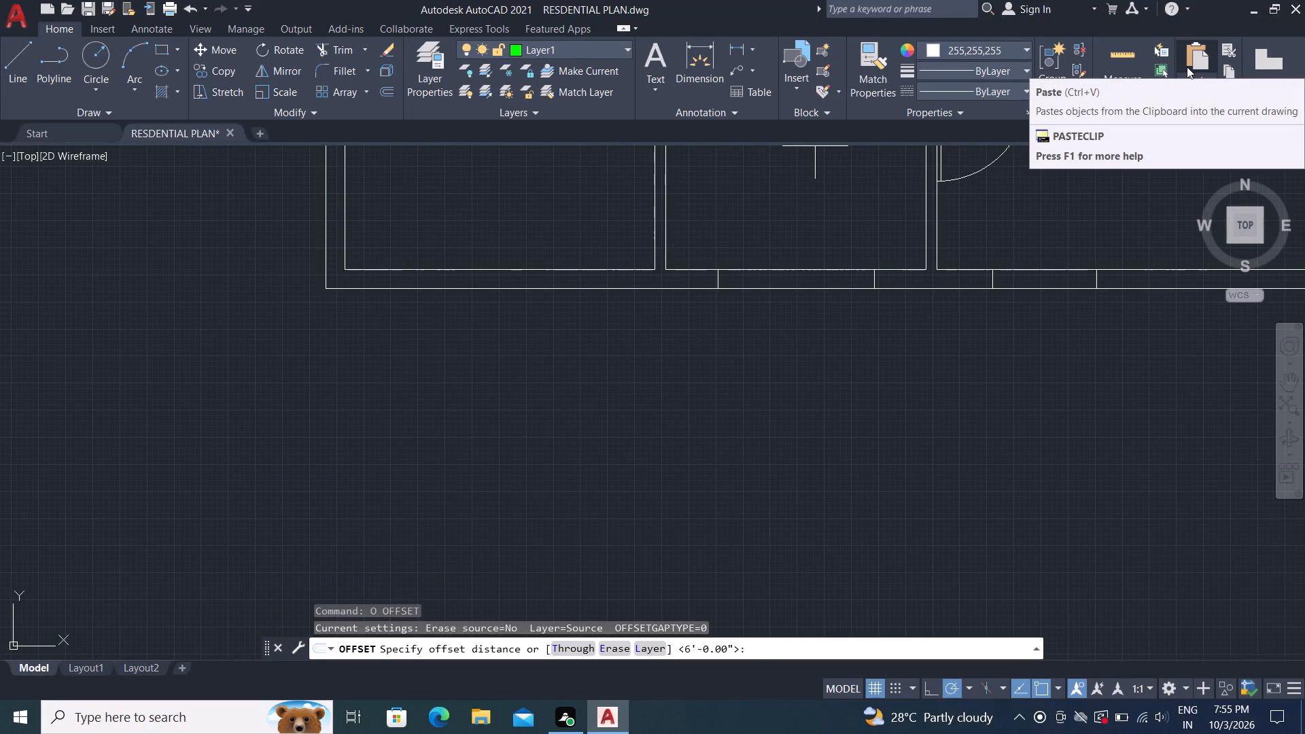
key(4)
text(.5")
key(Return)
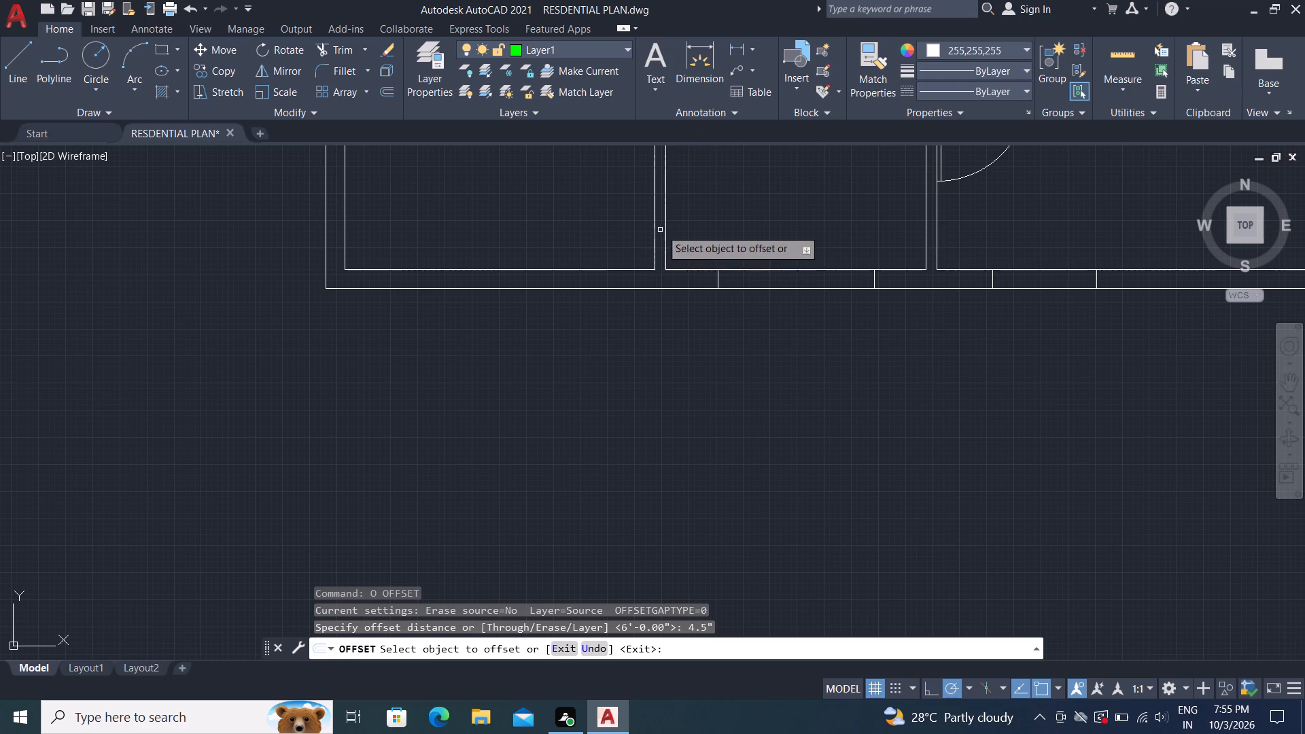
click(744, 290)
click(737, 269)
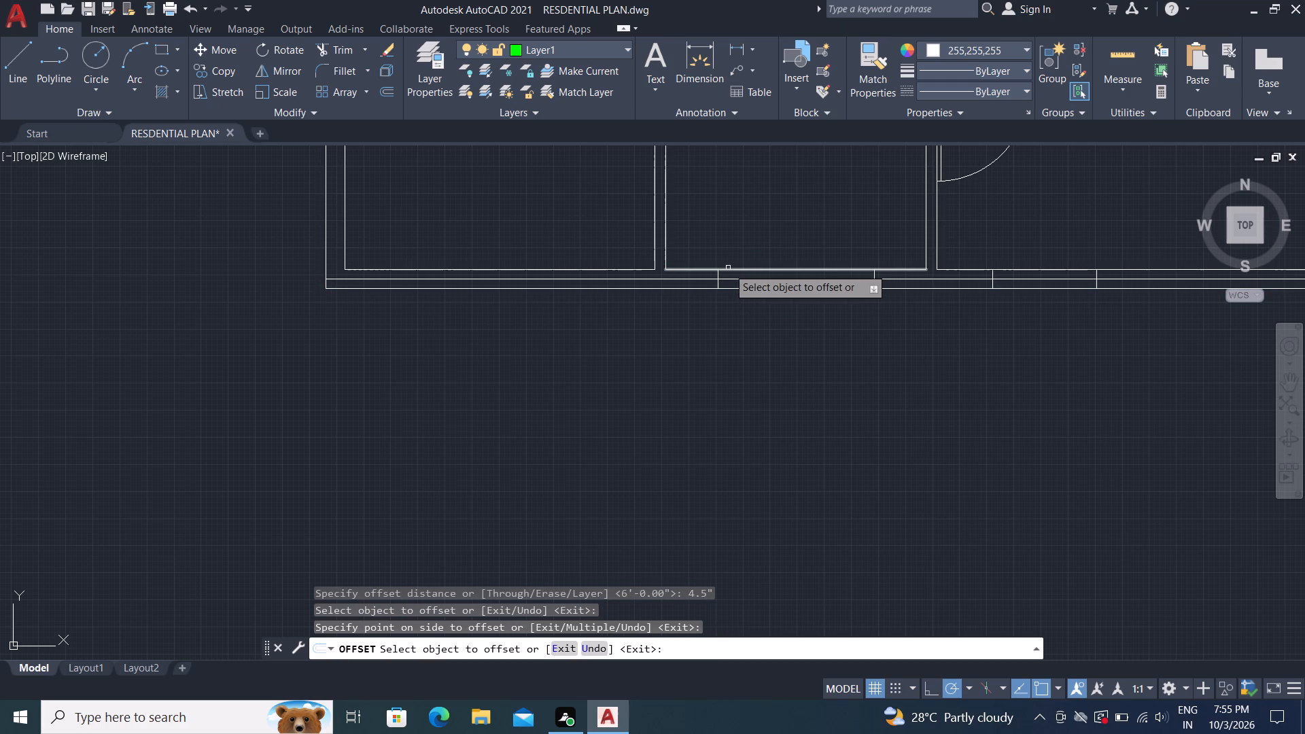
key(Escape)
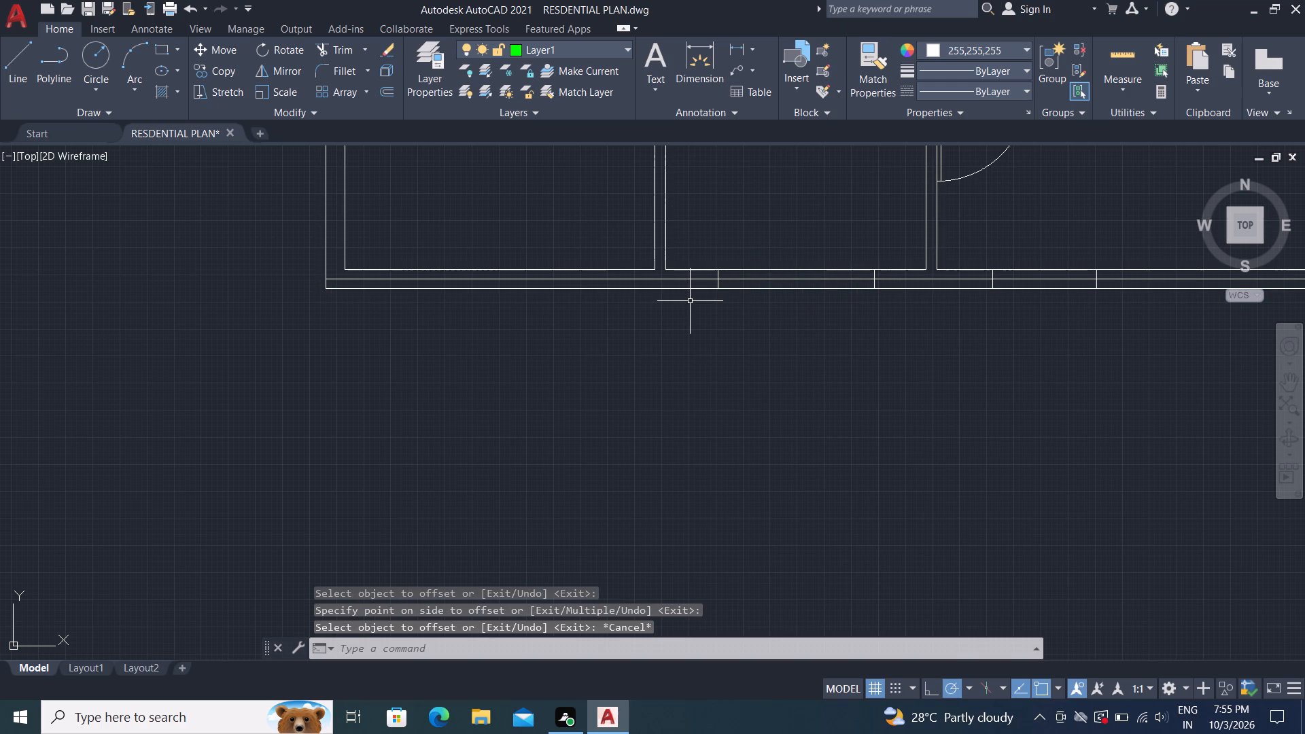
Trim the wall's centre line outside the 6' and 4' window openings so it remains only inside them.
text(tr)
key(space)
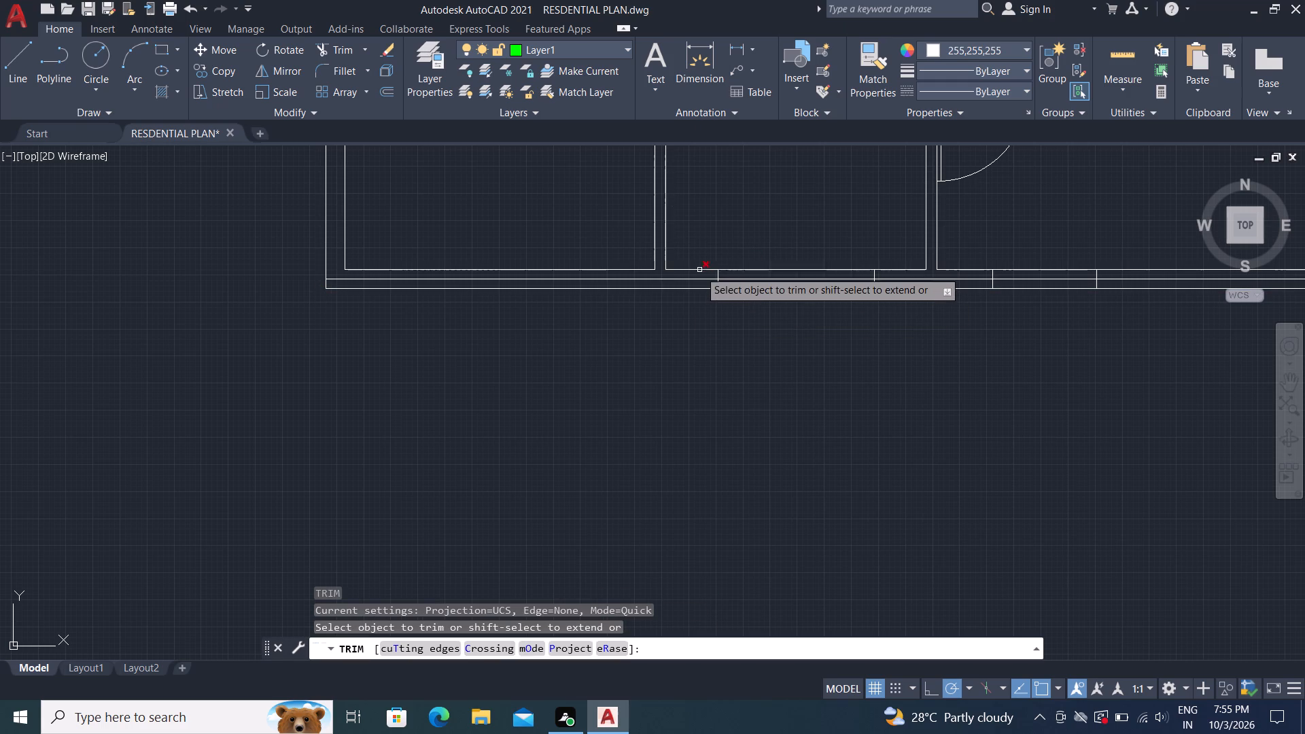
click(696, 279)
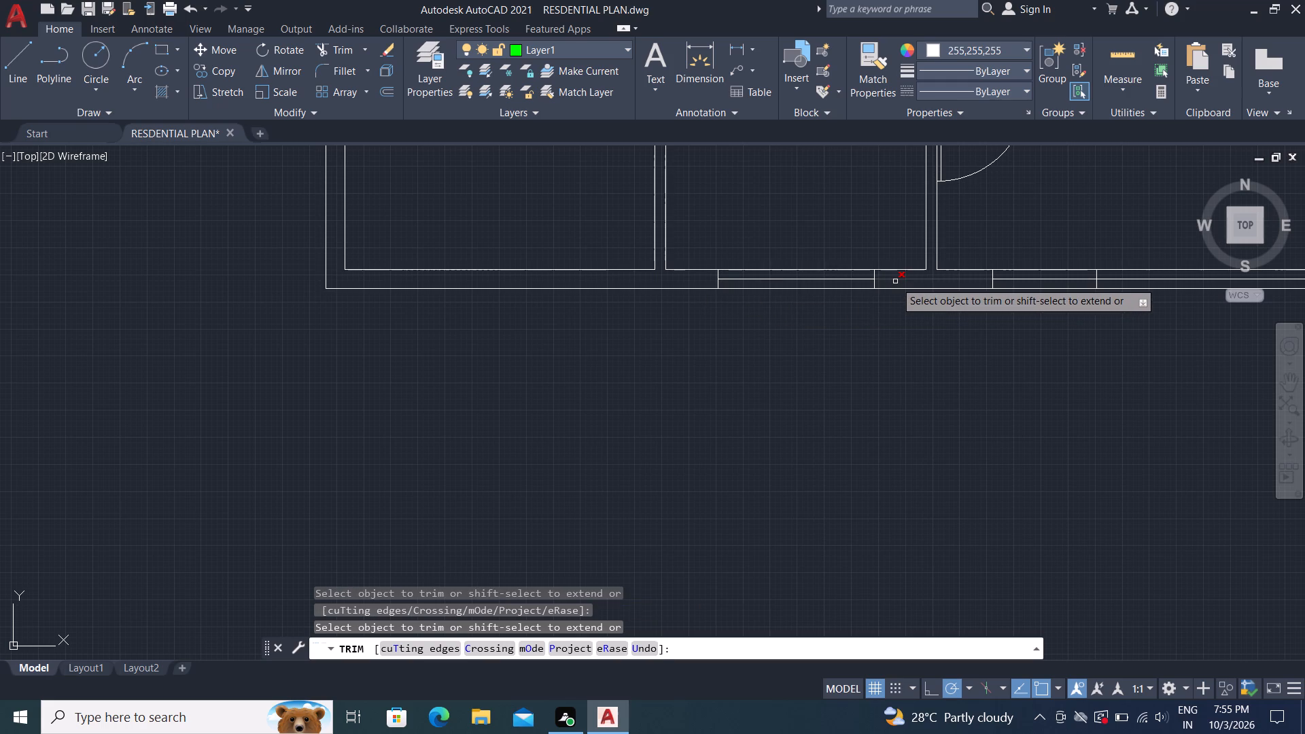
click(895, 281)
scroll(739, 453, down, 1)
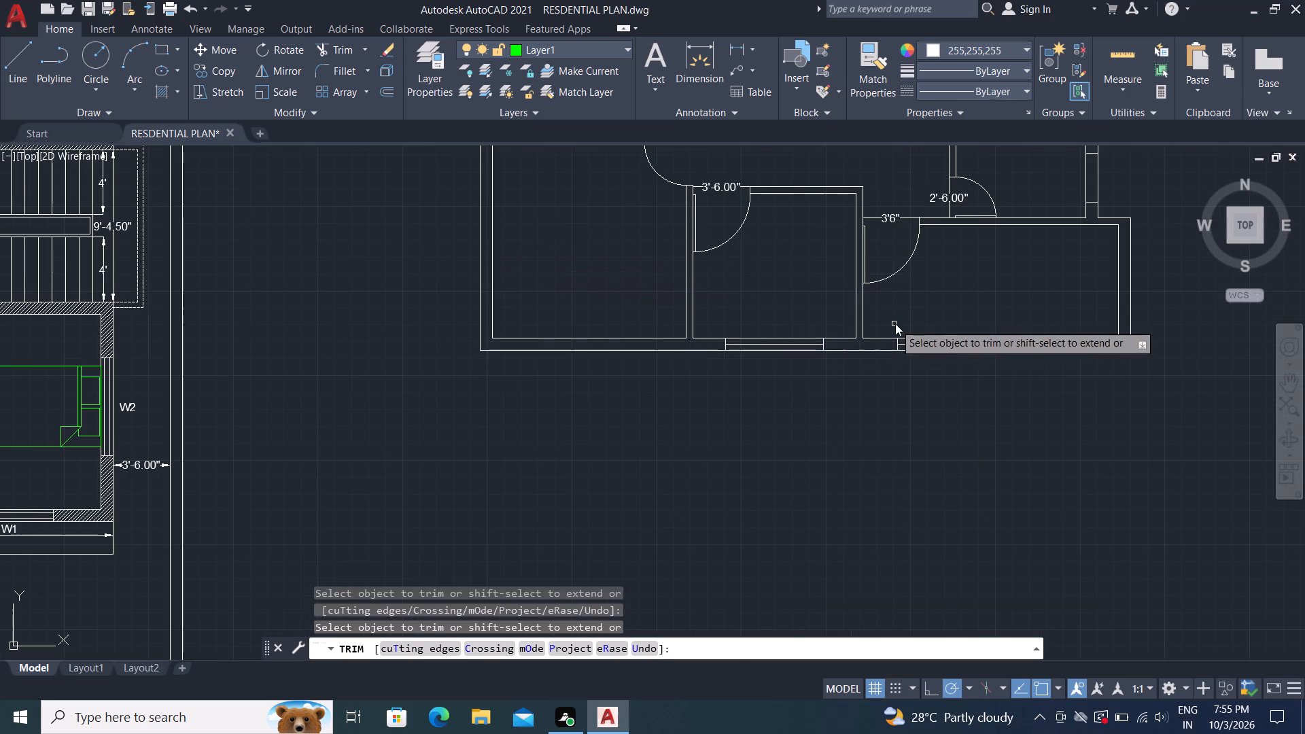
scroll(1059, 361, up, 2)
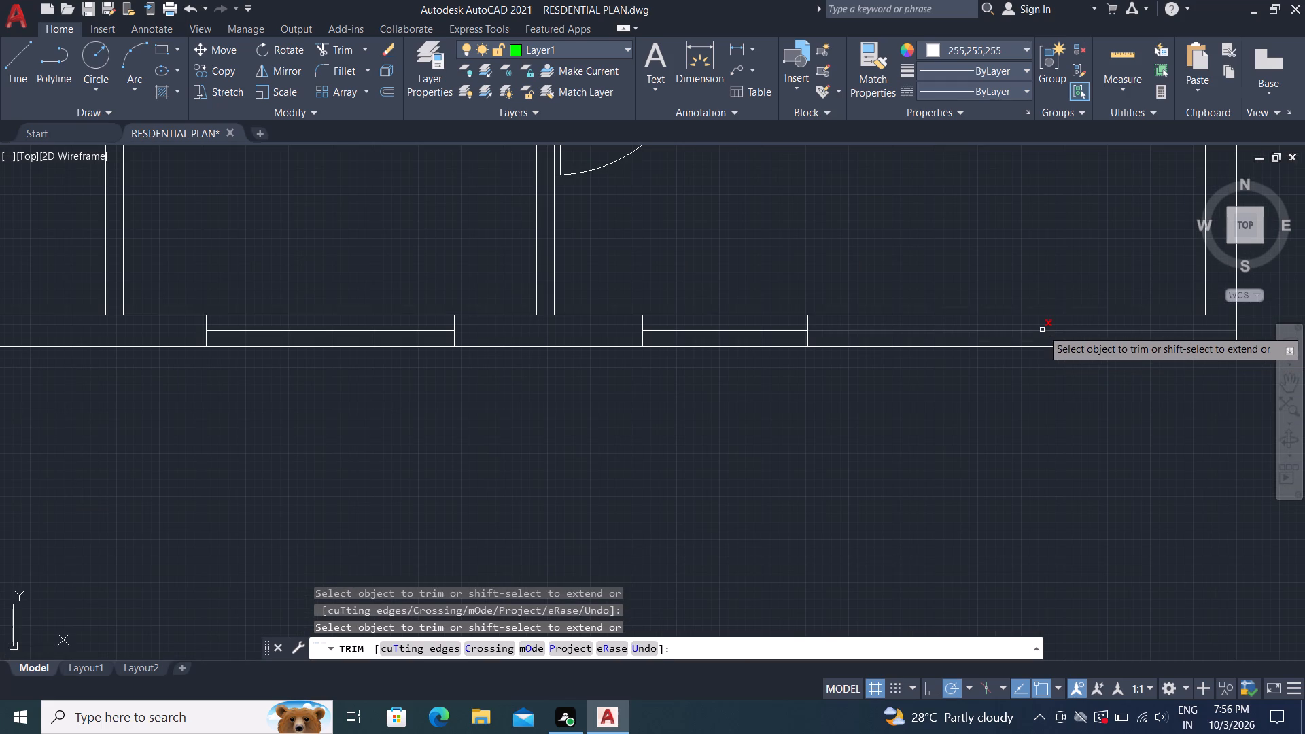
click(1042, 330)
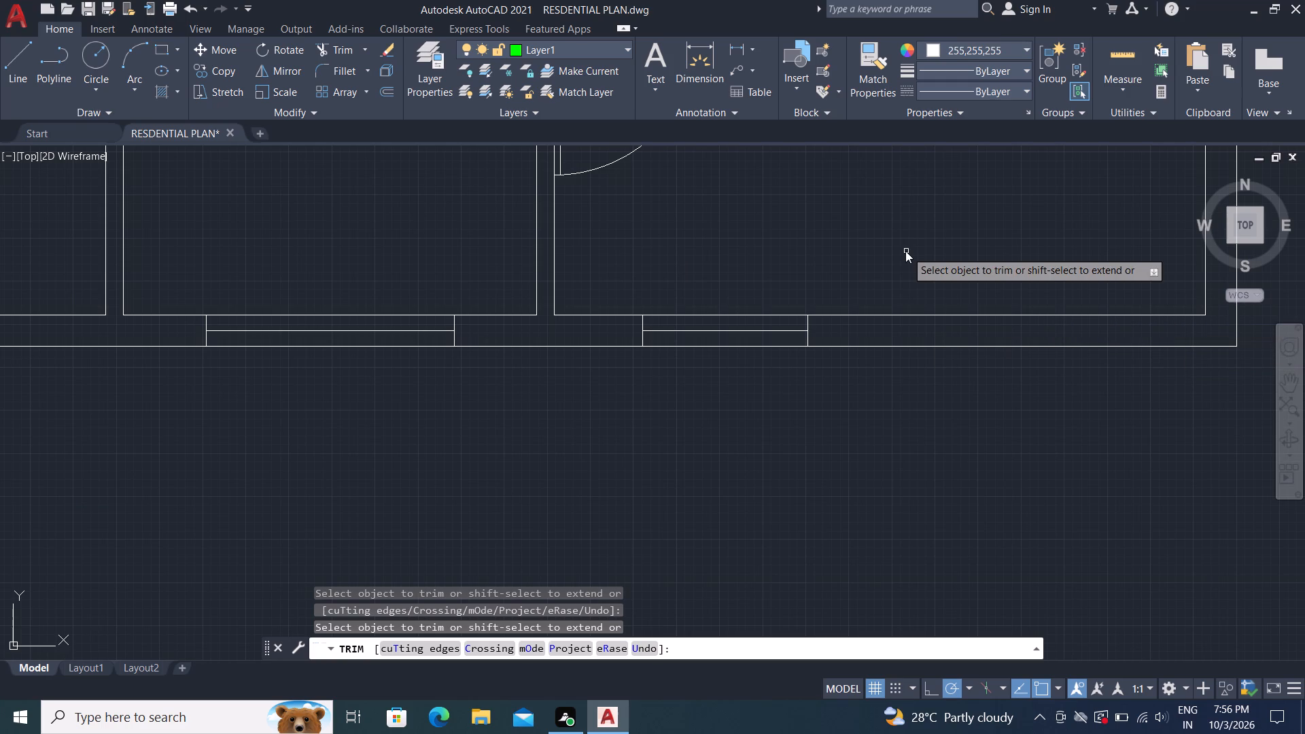
key(1)
key(Escape)
Offset the centre line of the 4' window in the bottom-right room 2" both upward and downward.
text(o)
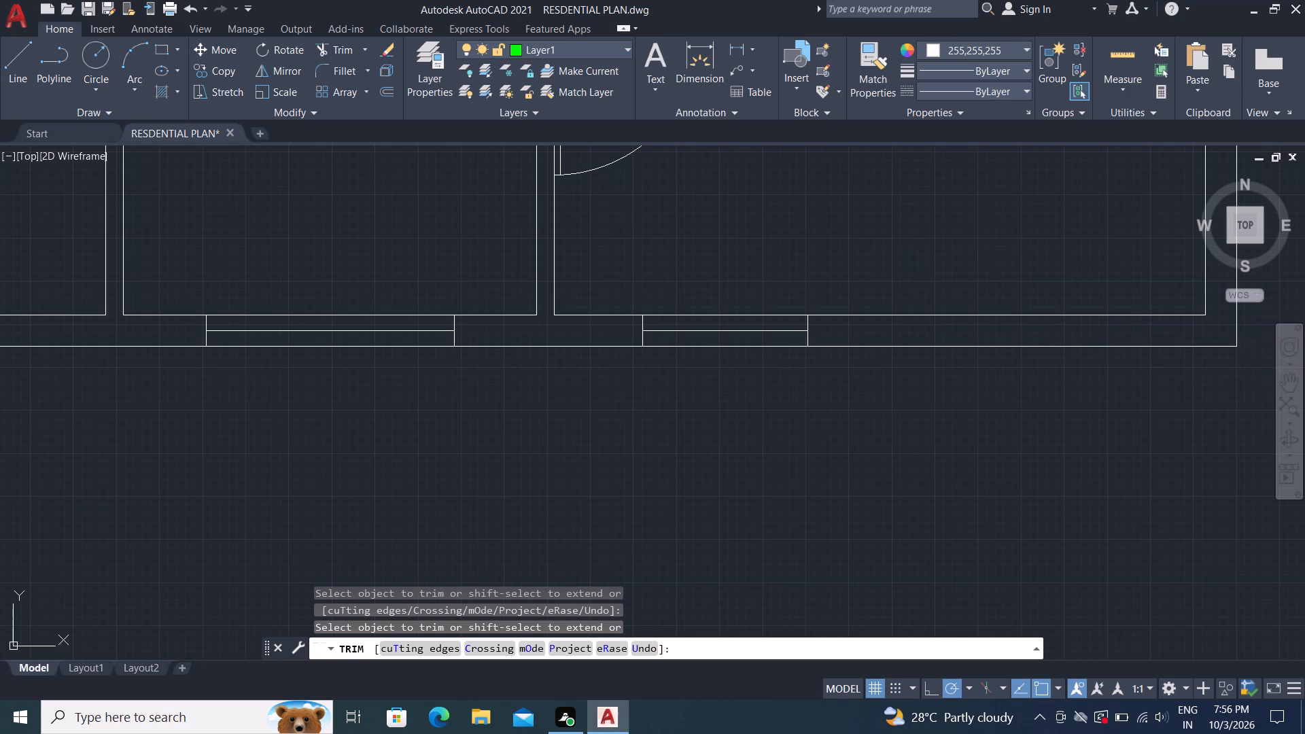
key(space)
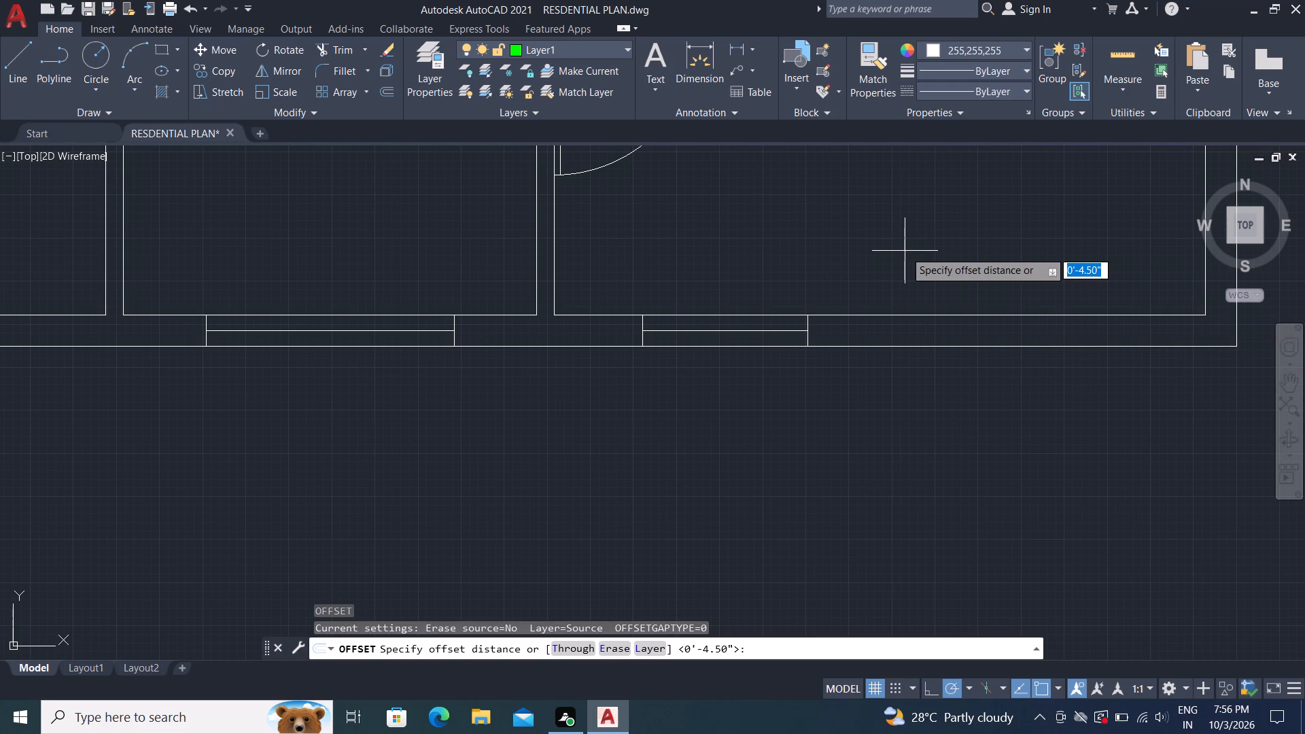
key(2)
key(shift+quotedbl)
key(Return)
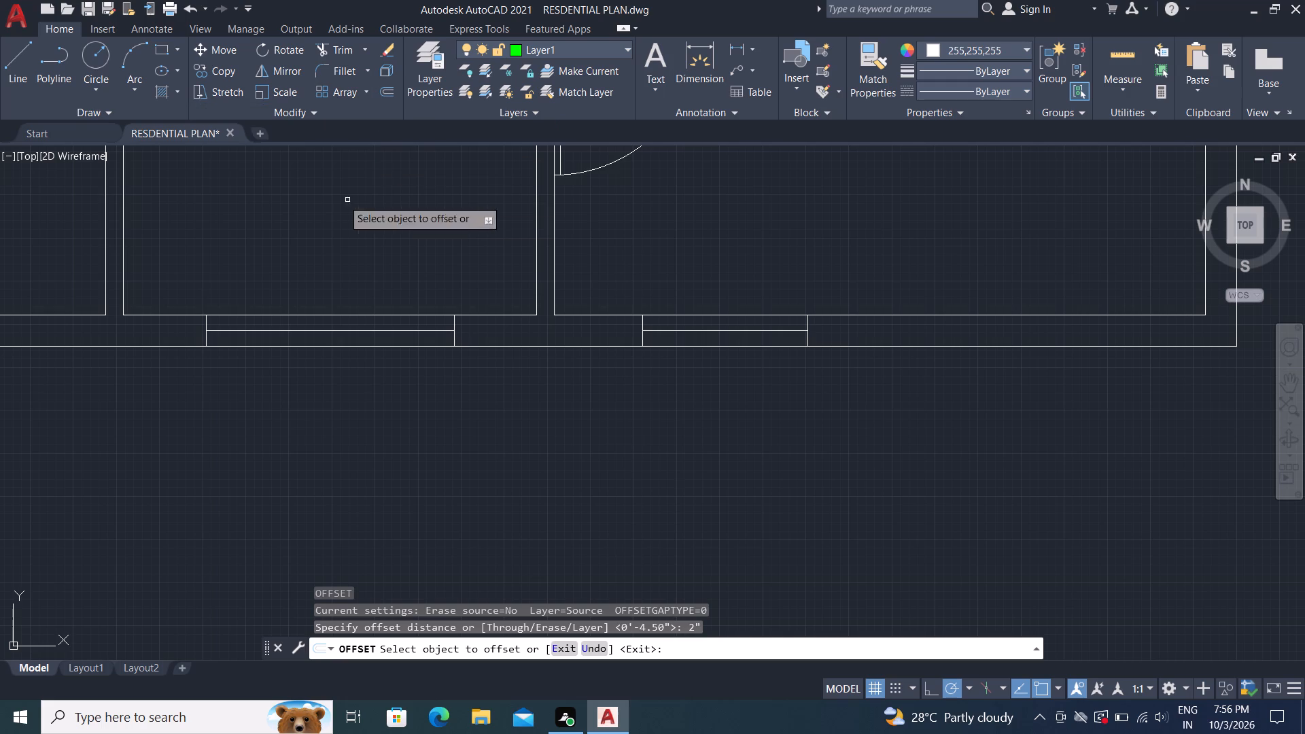
scroll(652, 322, up, 1)
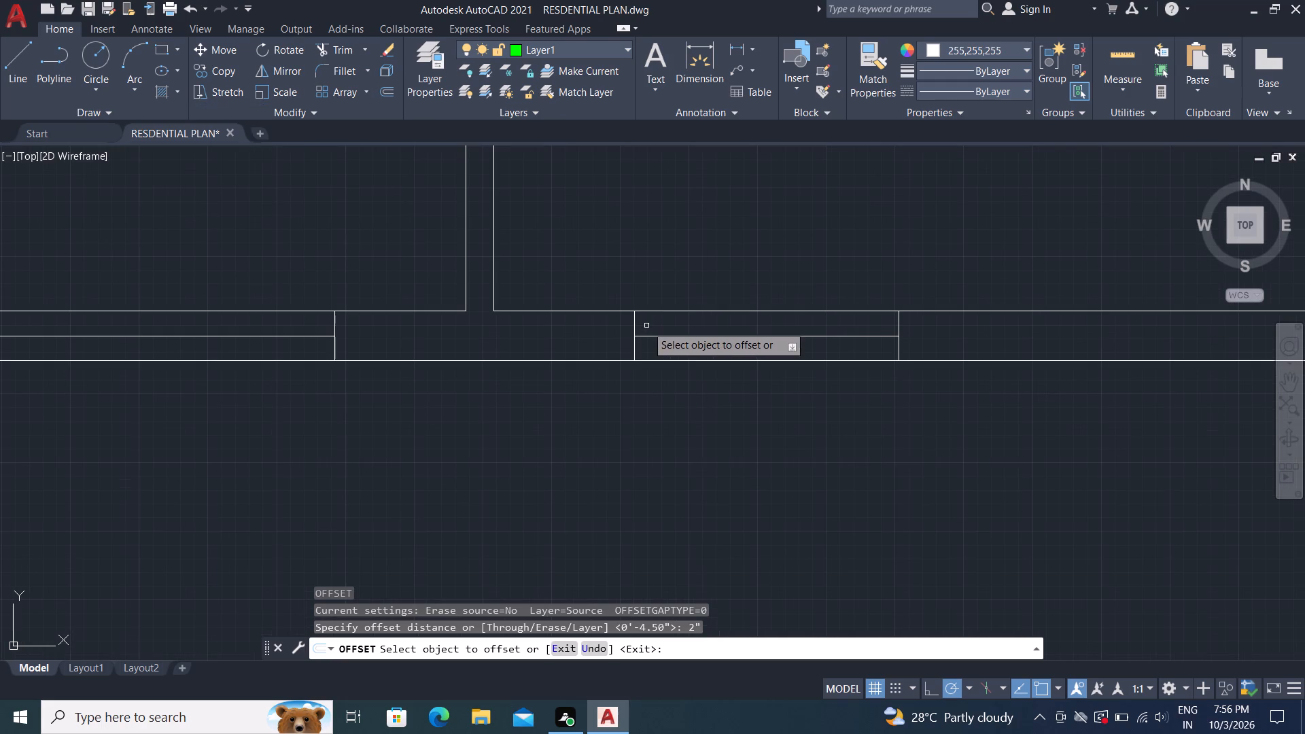
click(710, 336)
click(710, 330)
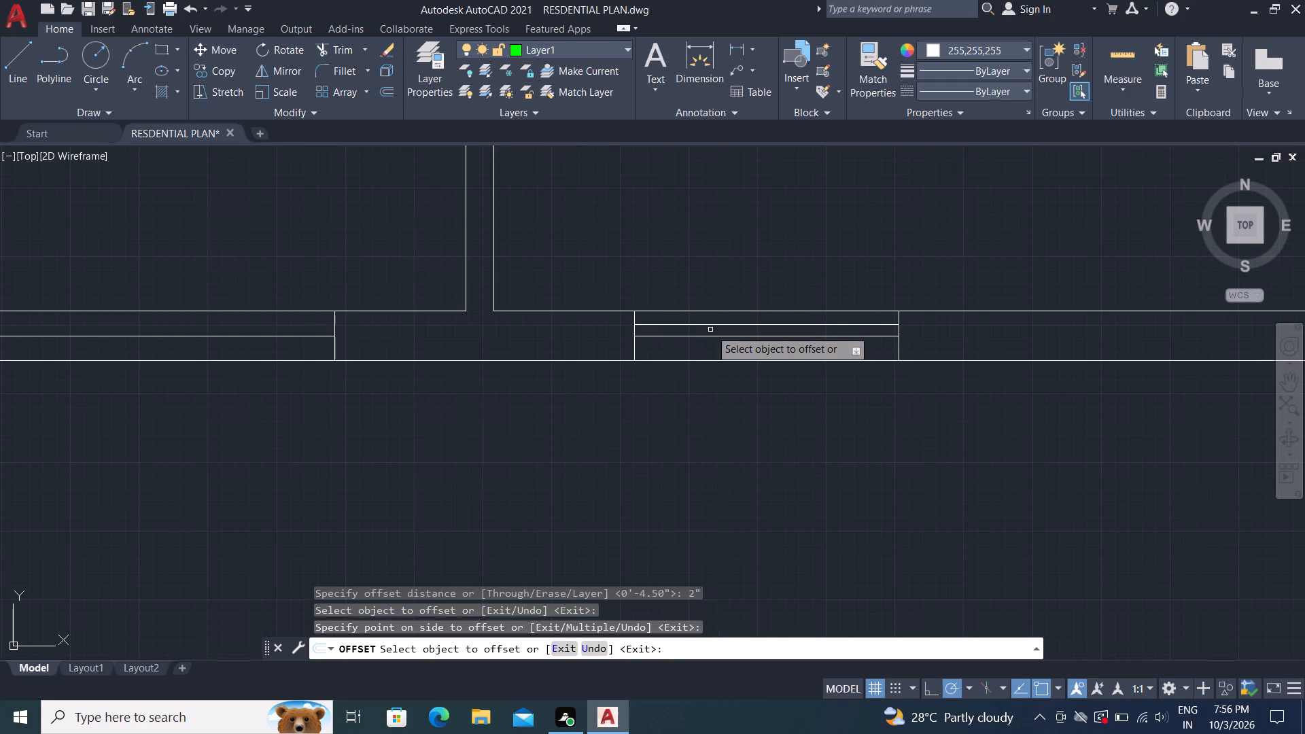
click(716, 338)
click(712, 353)
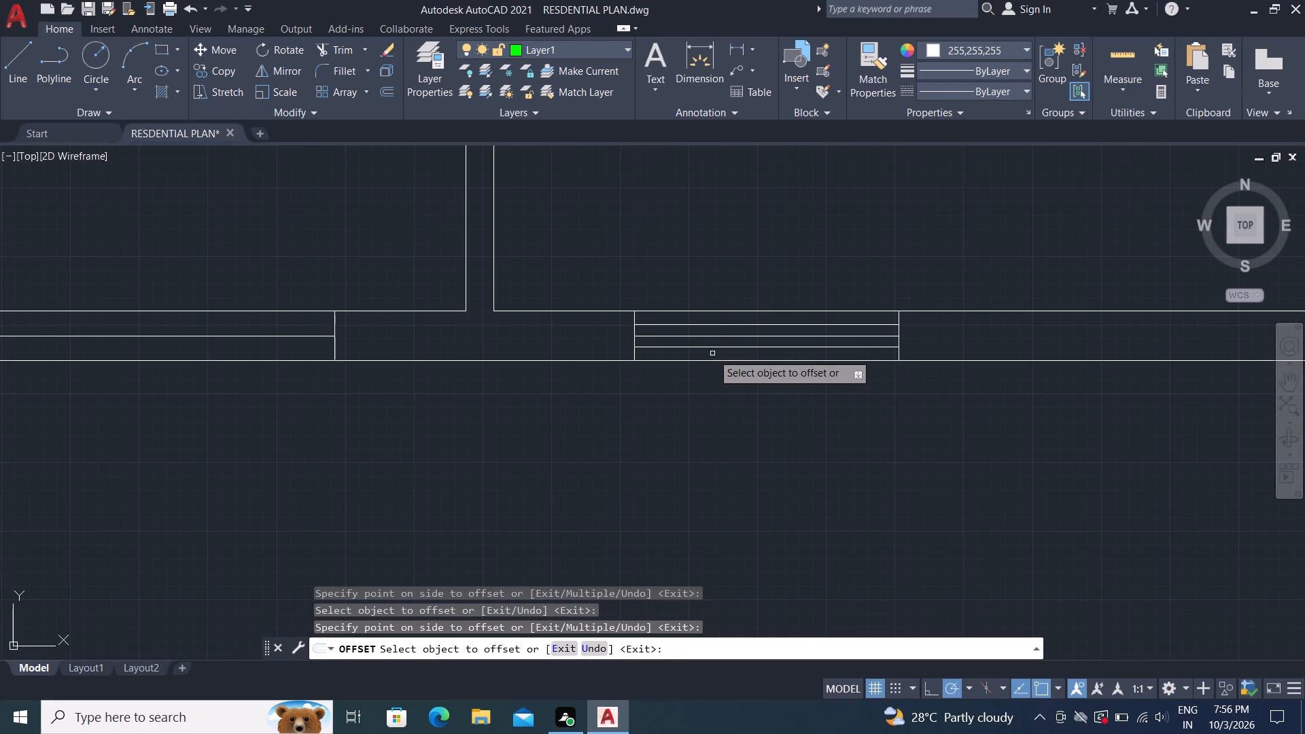
scroll(799, 258, down, 1)
scroll(365, 276, up, 2)
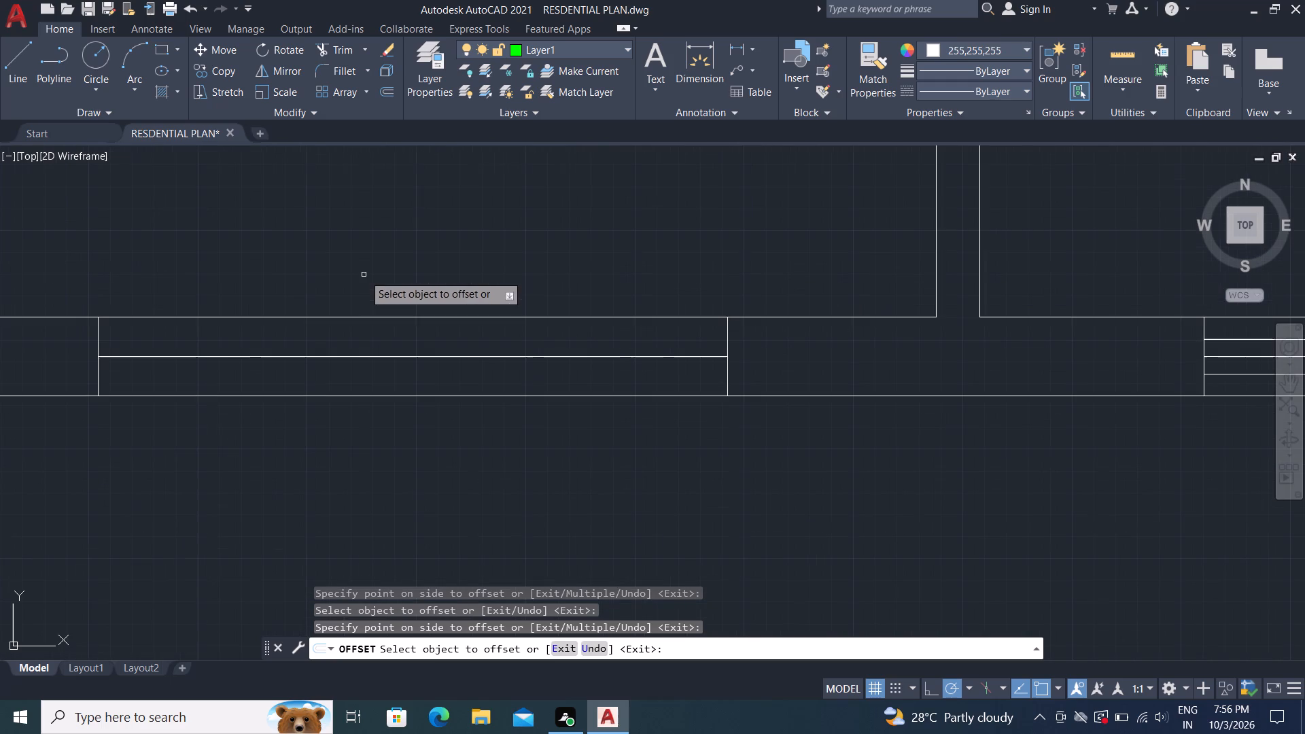
key(Escape)
Offset the centre line of the 6' window in the middle bottom room 1" both upward and downward.
text(o 1")
key(Return)
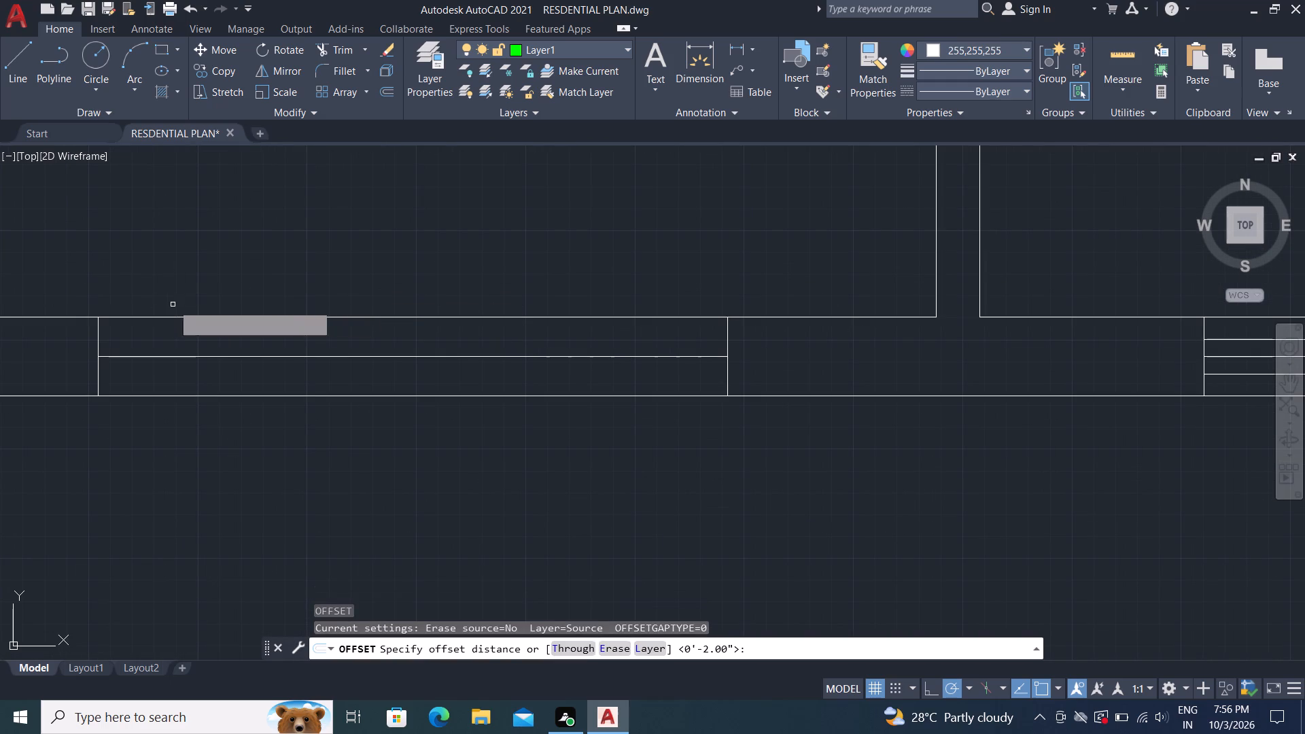
click(235, 358)
click(234, 345)
click(239, 355)
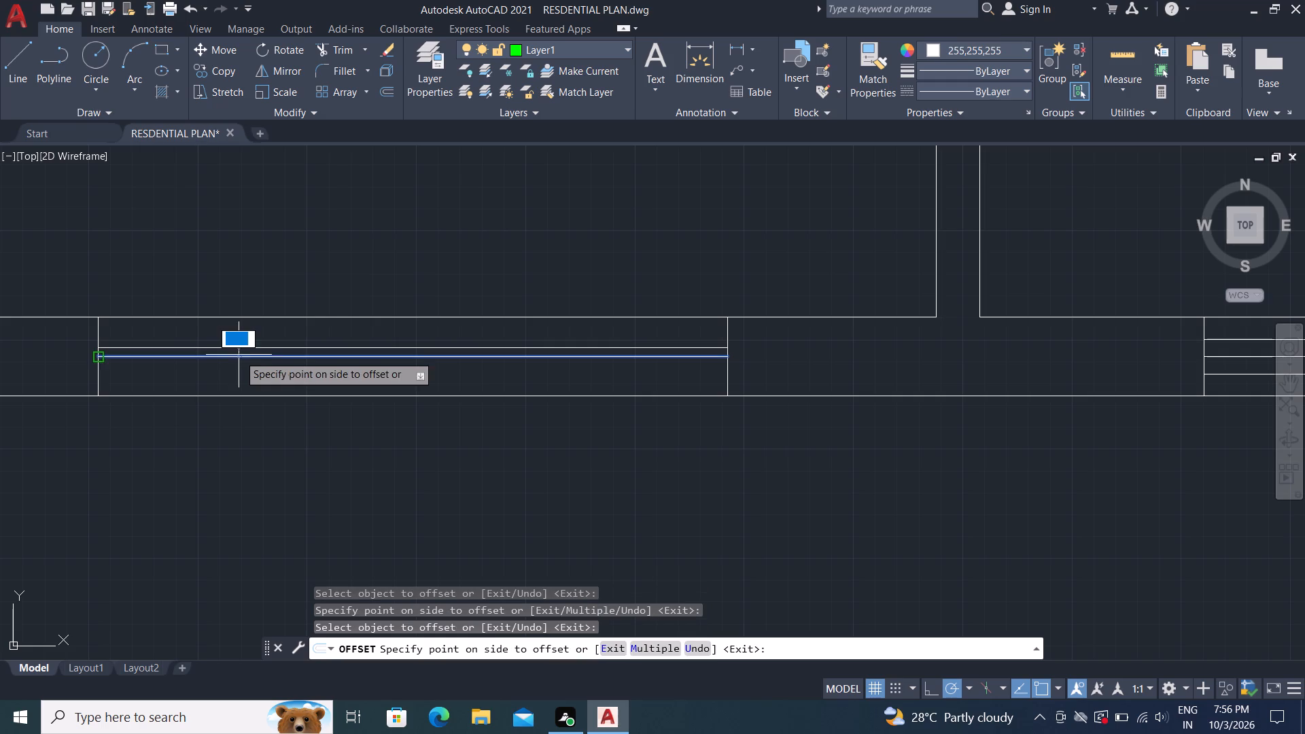
click(240, 372)
key(Escape)
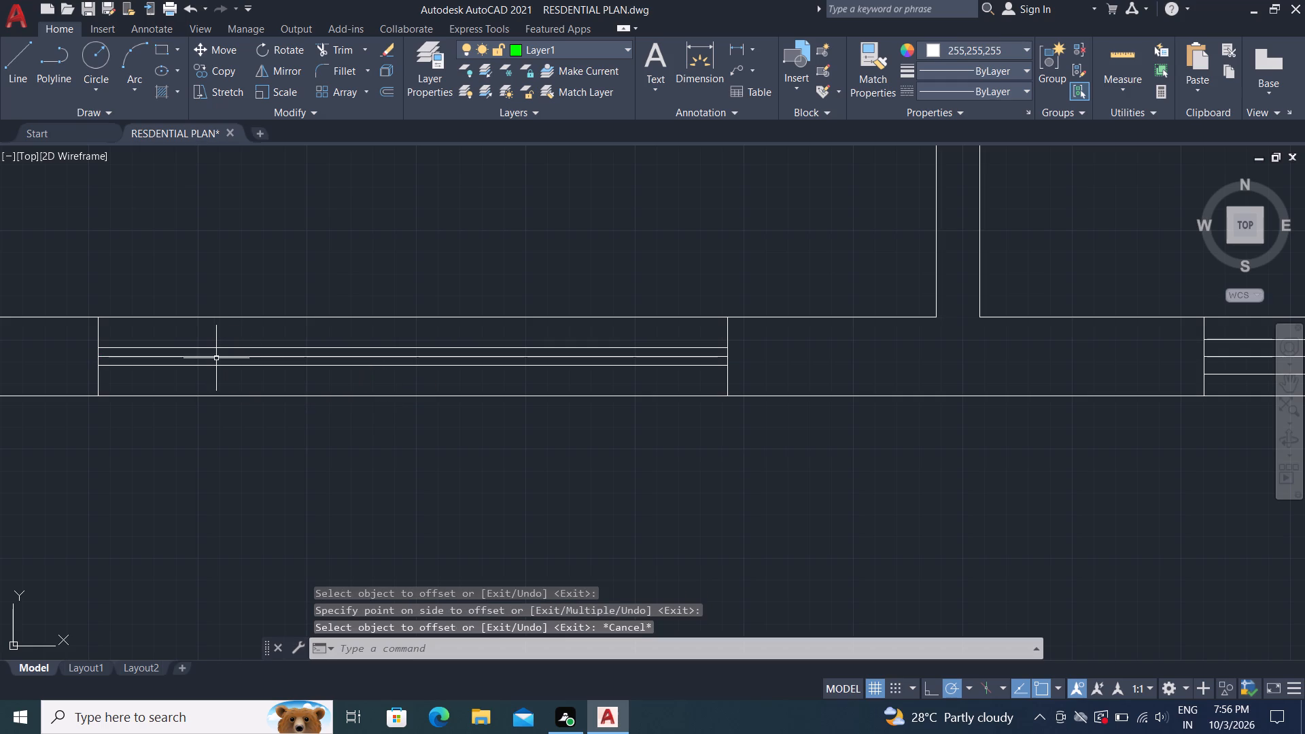
Delete the original centre line of the 6' window in the middle bottom room.
click(216, 358)
key(Delete)
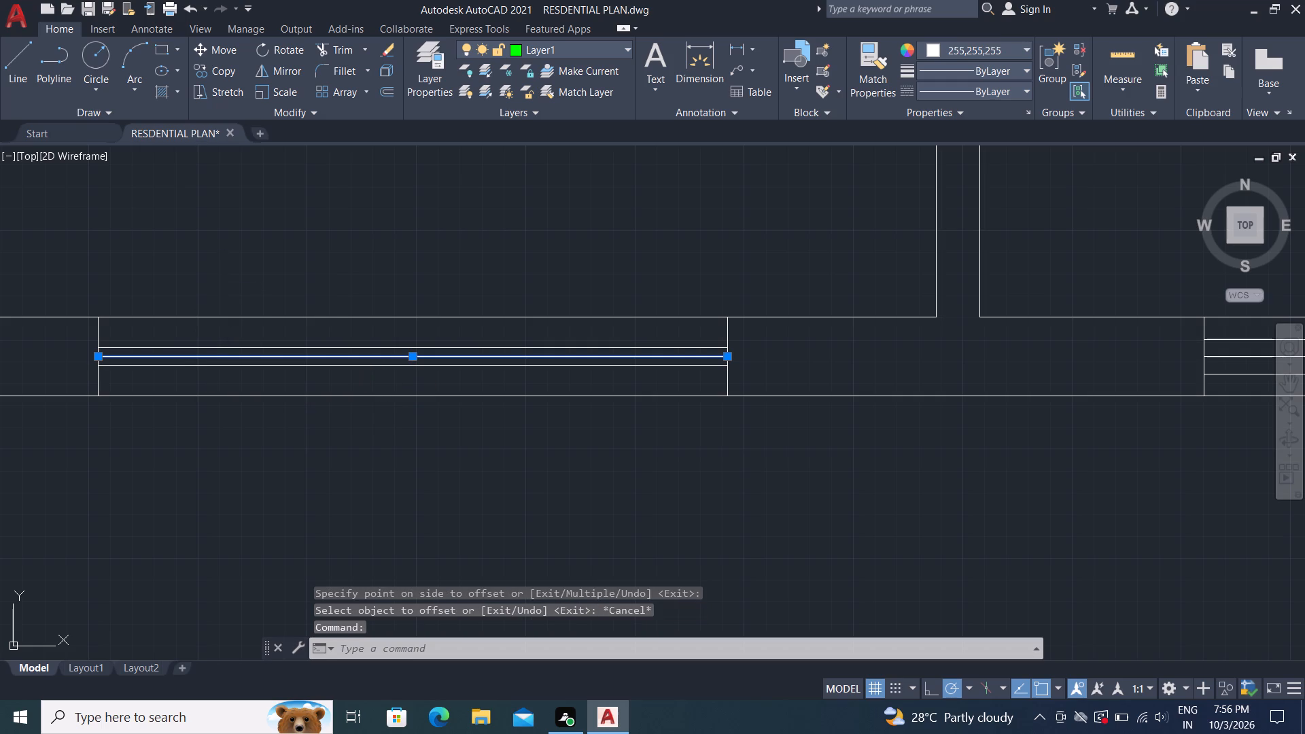
Hatch the narrow strip between the 6' window's two inner lines with a Solid pattern in black (0,0,0).
text(h)
key(space)
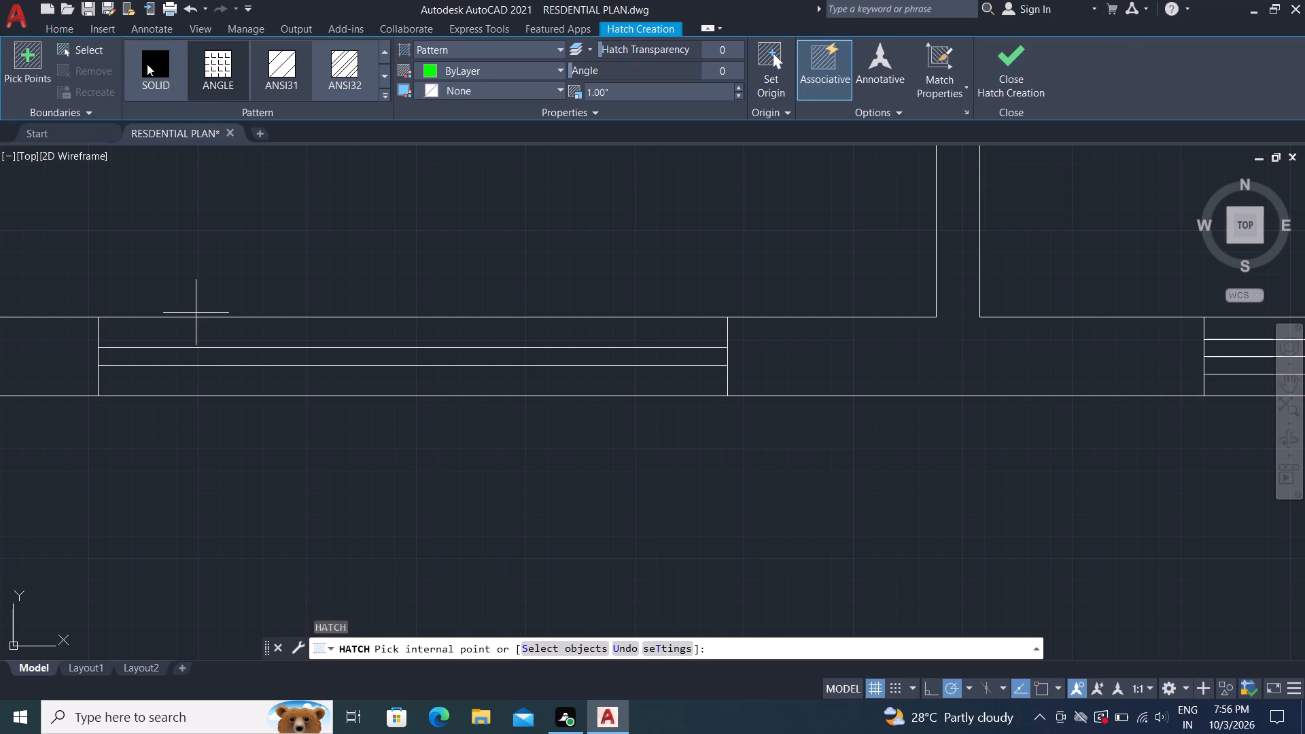
click(152, 60)
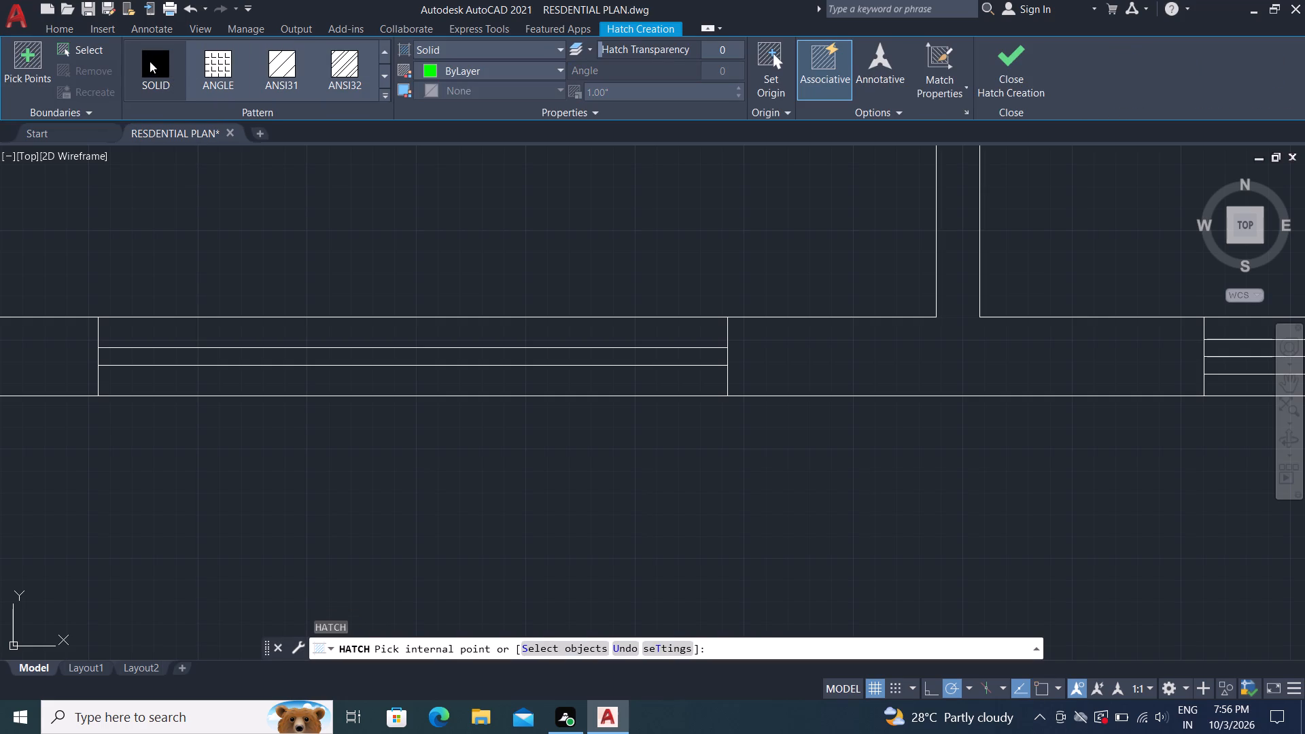
click(453, 65)
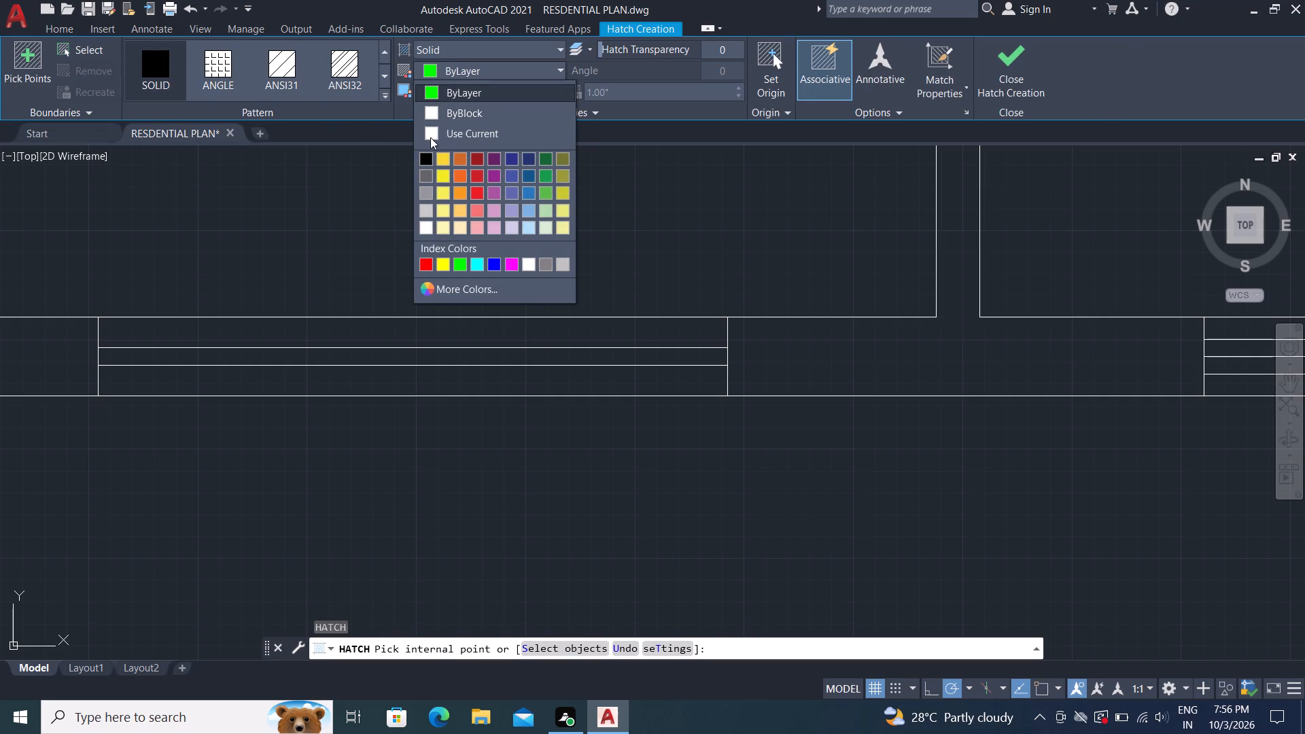
click(423, 156)
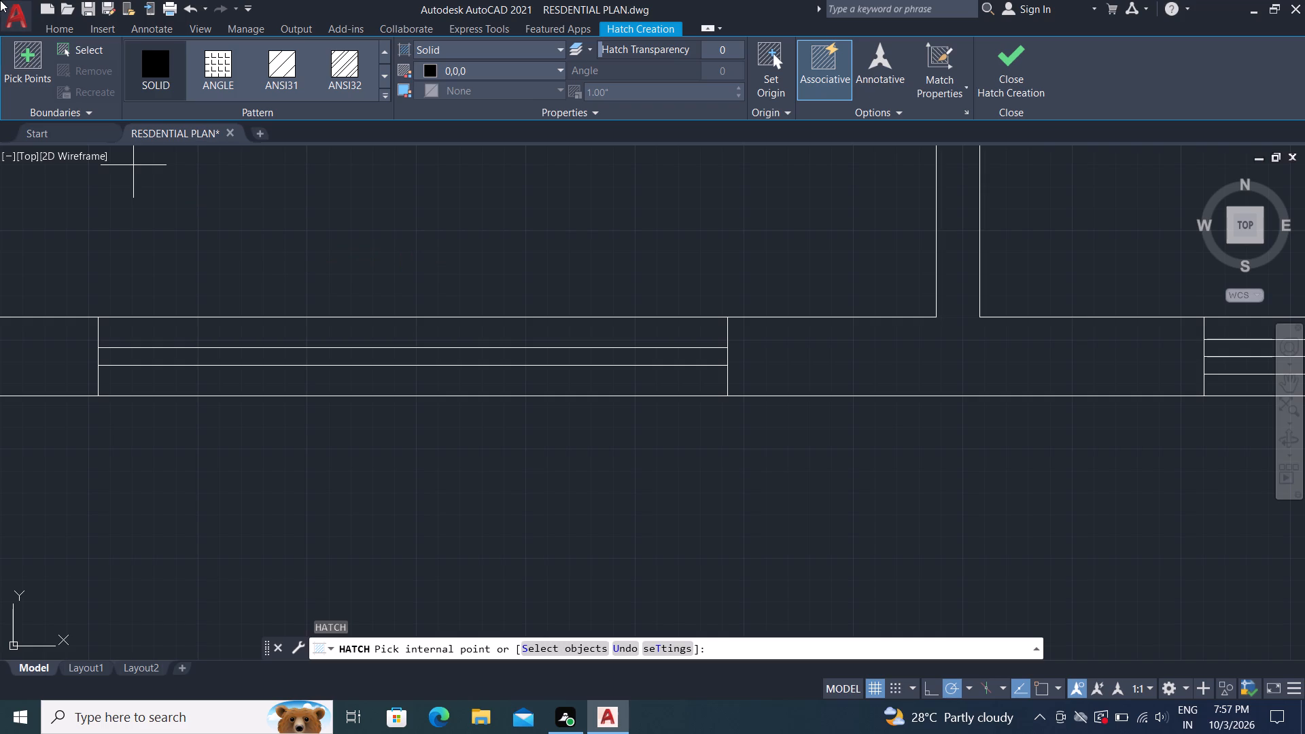
click(245, 355)
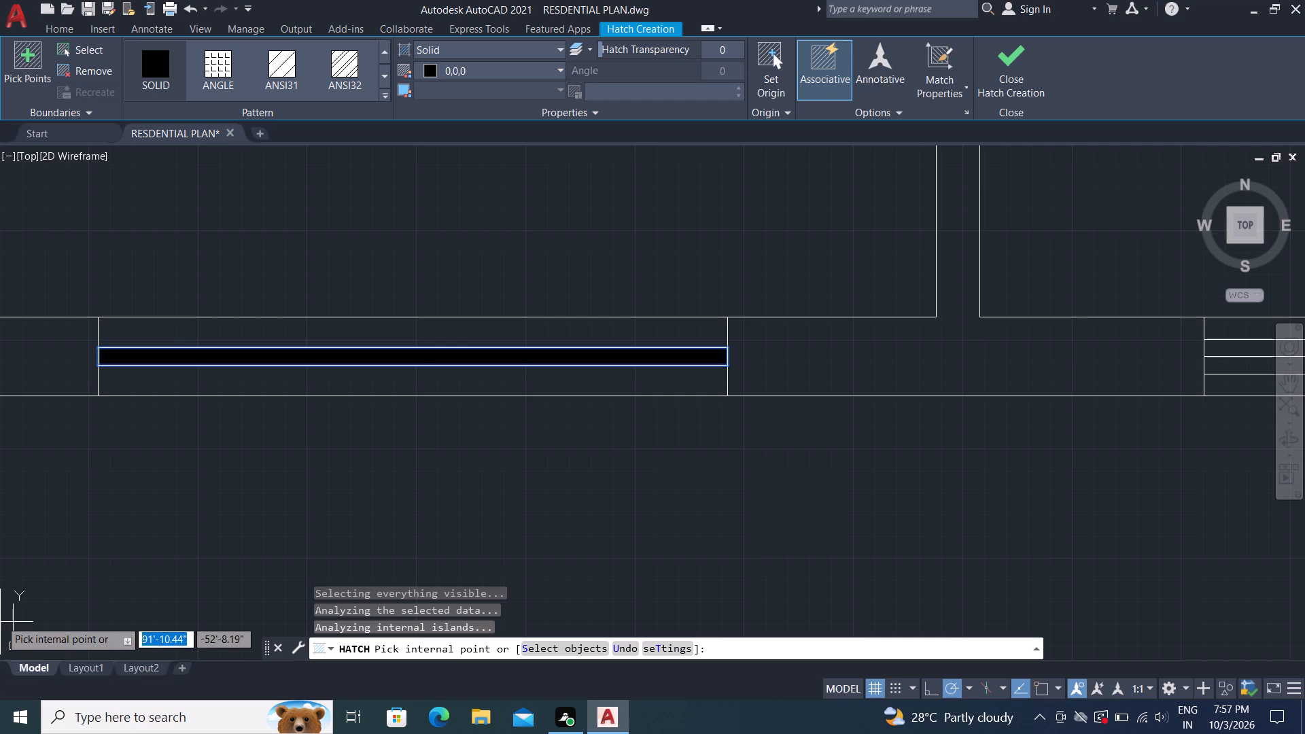
scroll(422, 390, down, 2)
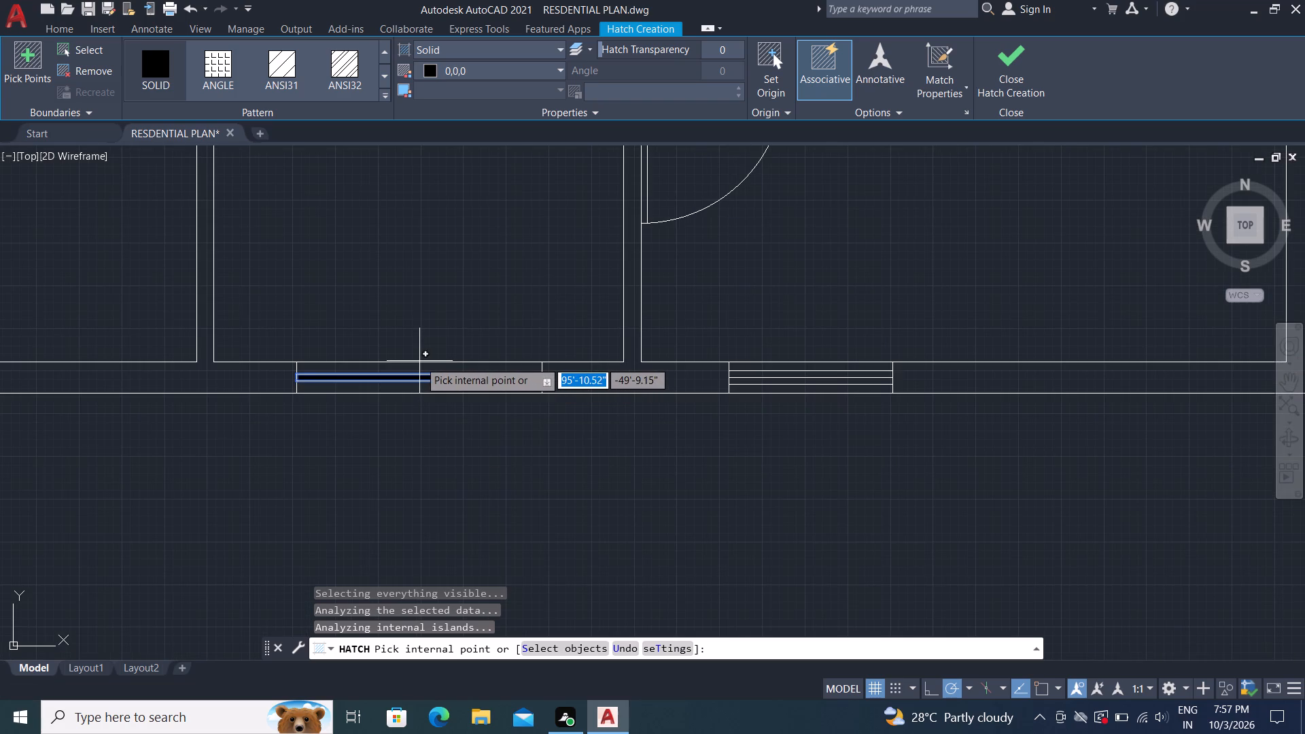
key(Escape)
Trim away the middle line of the 4' window in the bottom-right room, keeping its two offset lines.
text(tr)
key(space)
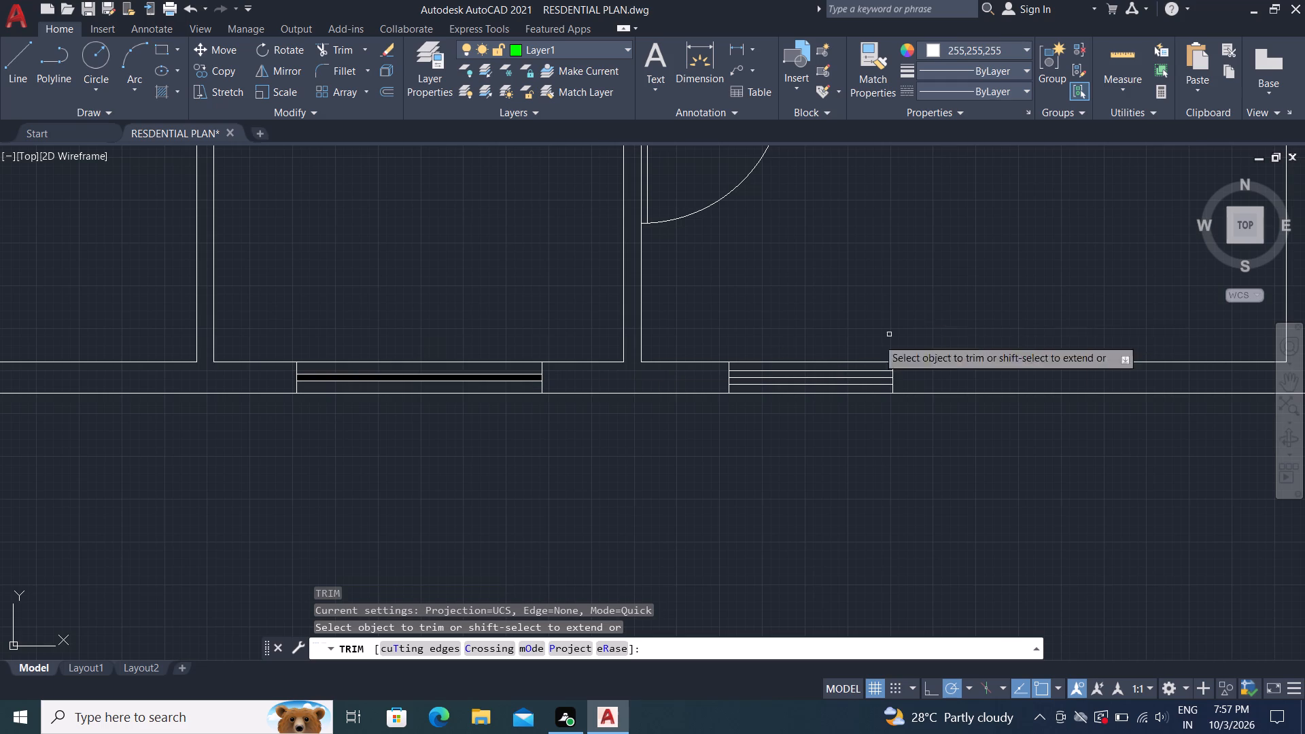
scroll(780, 389, up, 3)
click(766, 337)
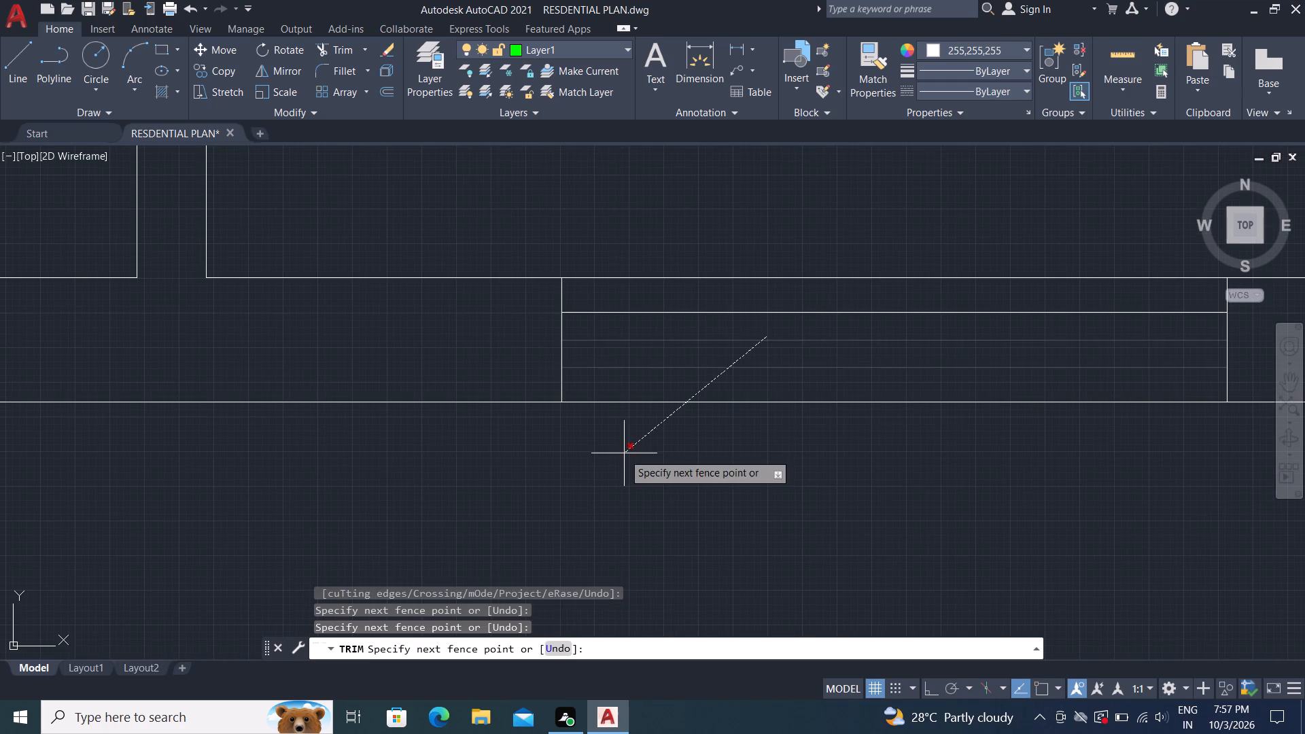
click(648, 348)
scroll(445, 444, down, 1)
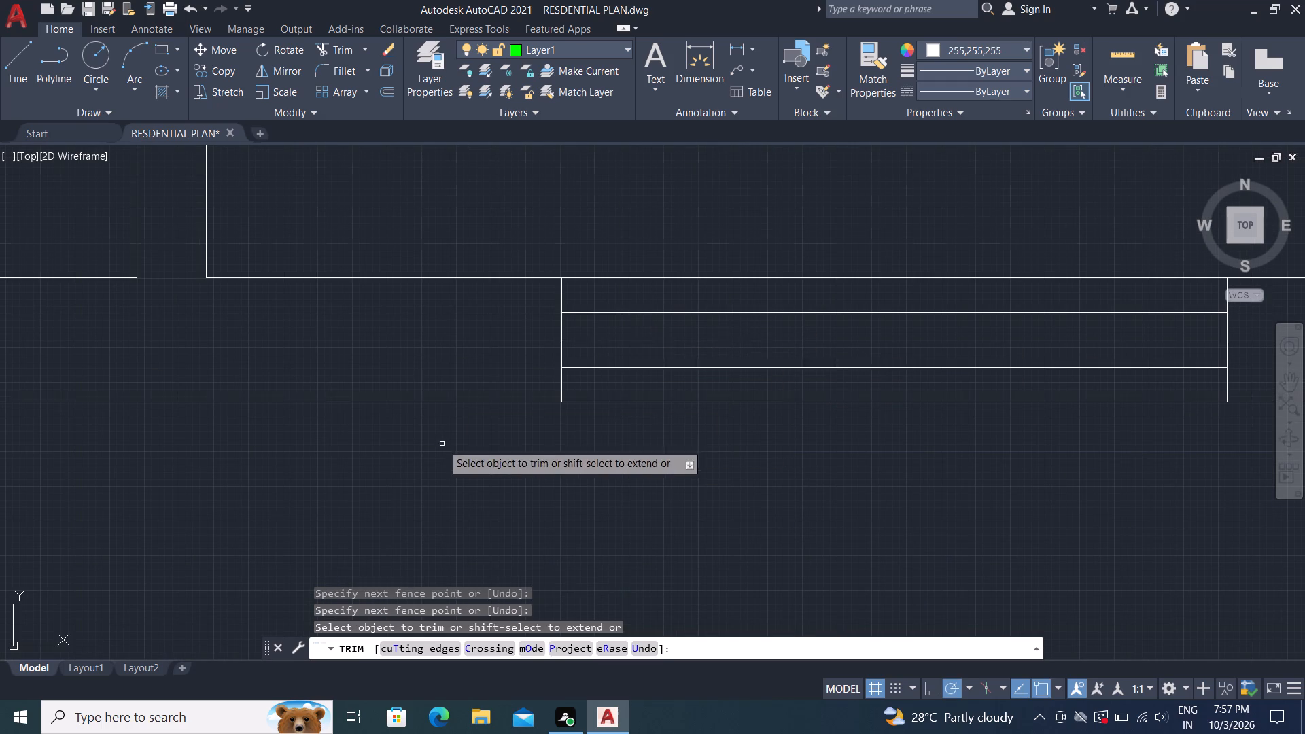
scroll(455, 439, down, 2)
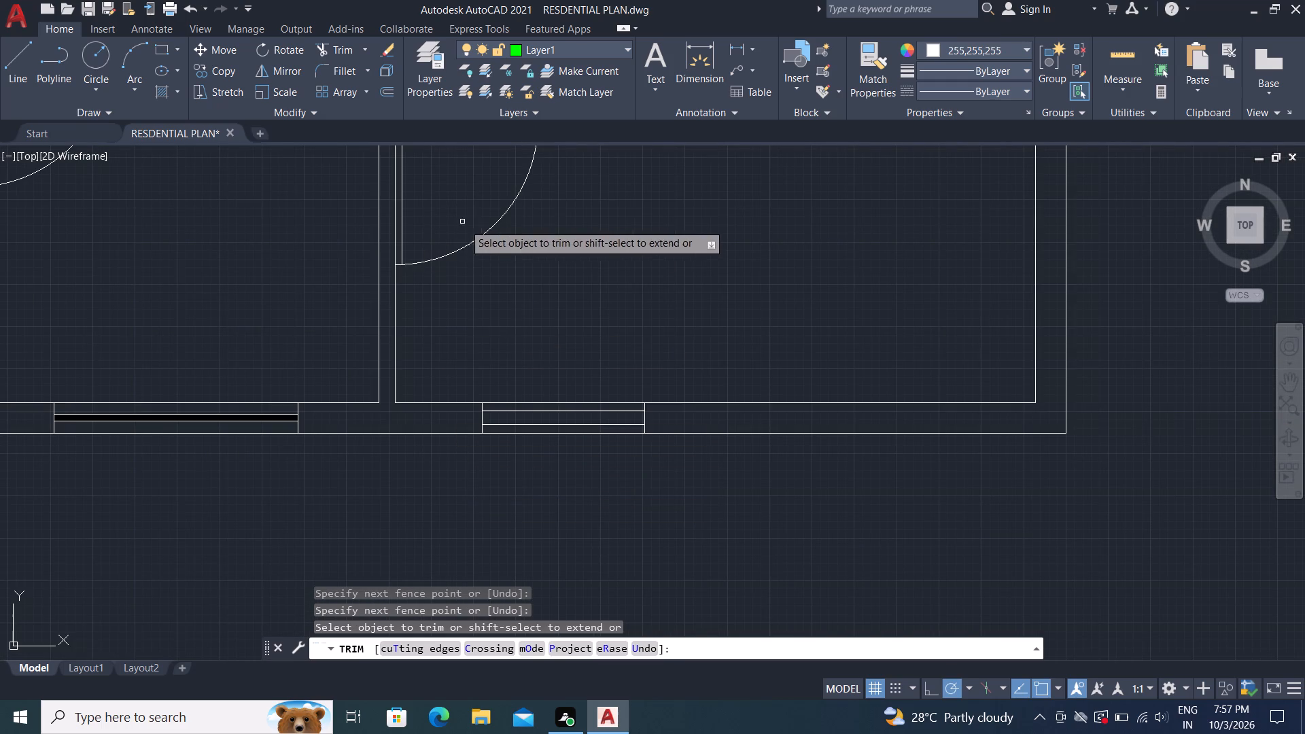
scroll(498, 289, down, 1)
scroll(1049, 492, down, 1)
scroll(1016, 327, down, 2)
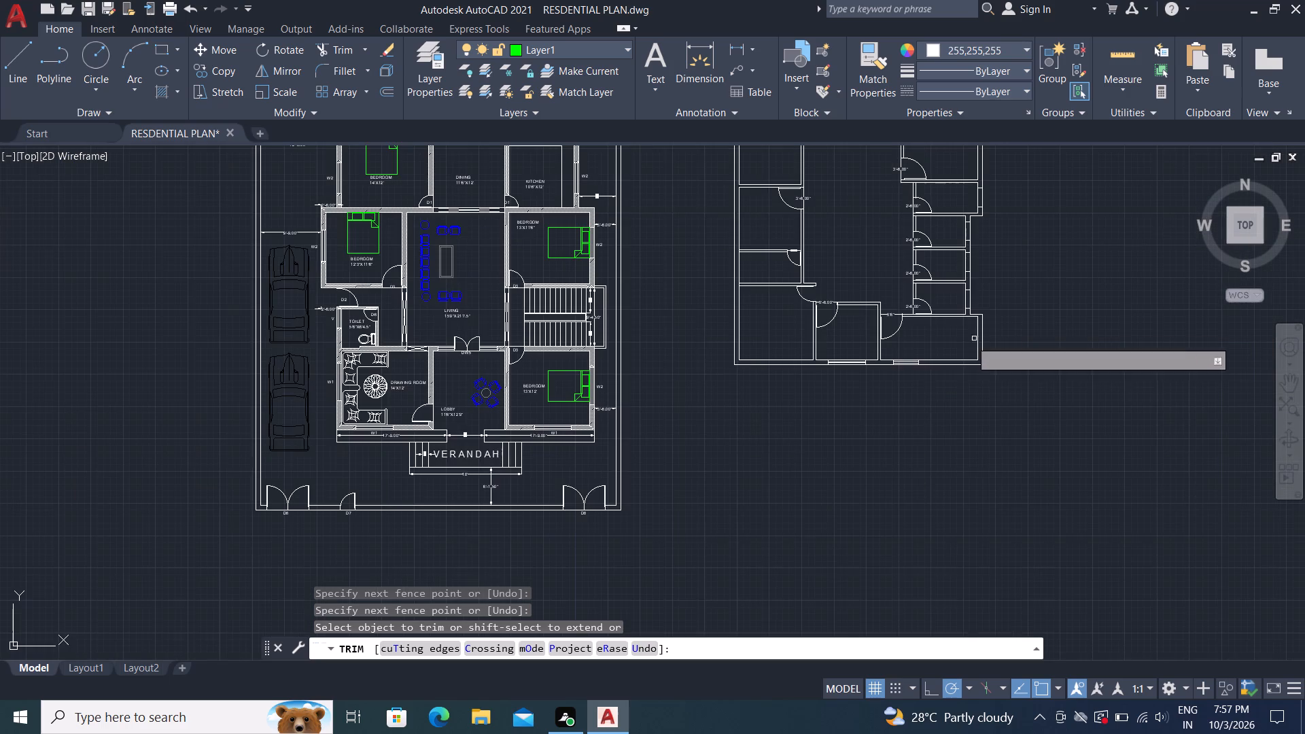
scroll(783, 321, up, 1)
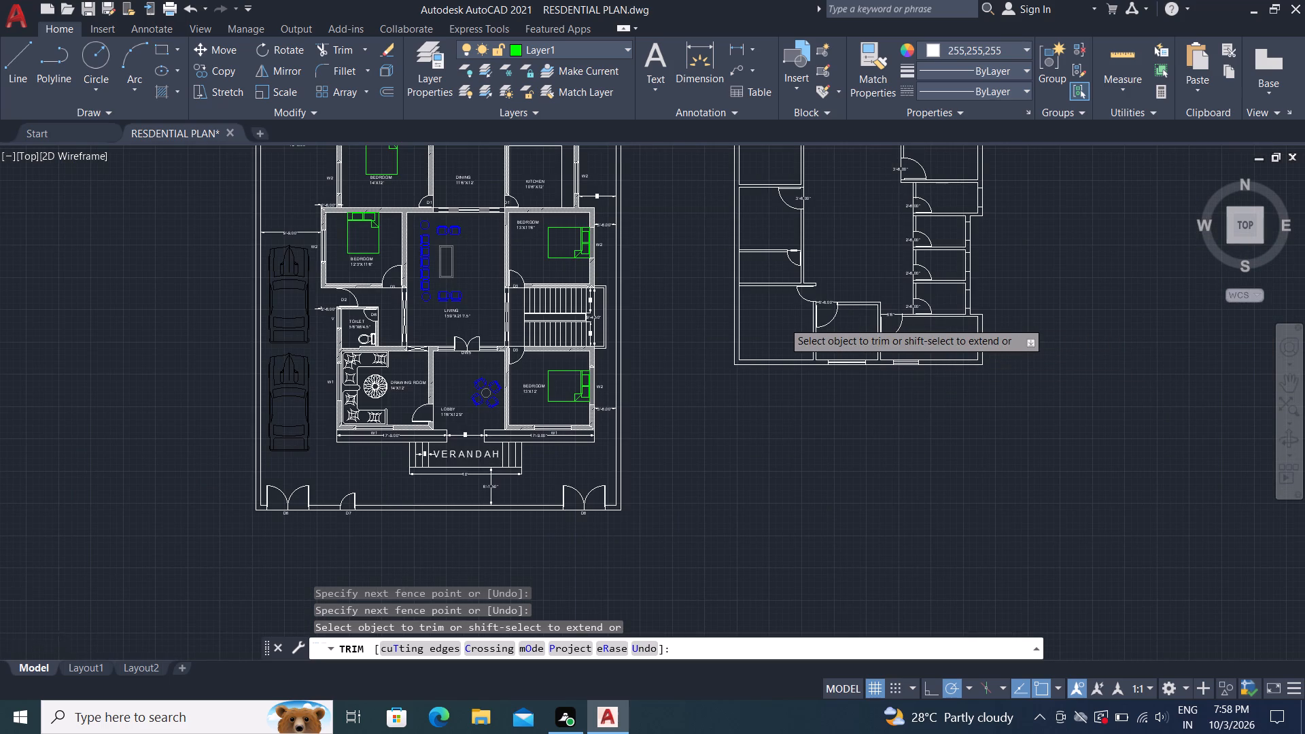
key(Escape)
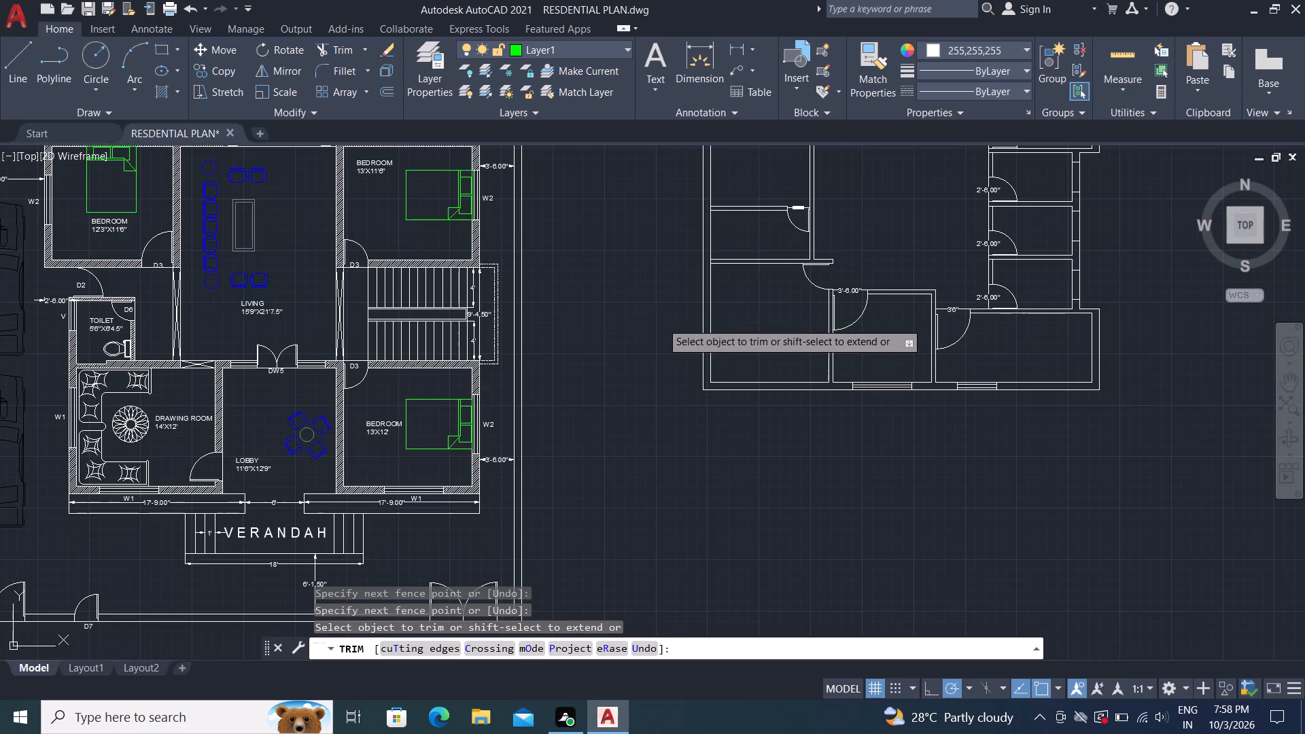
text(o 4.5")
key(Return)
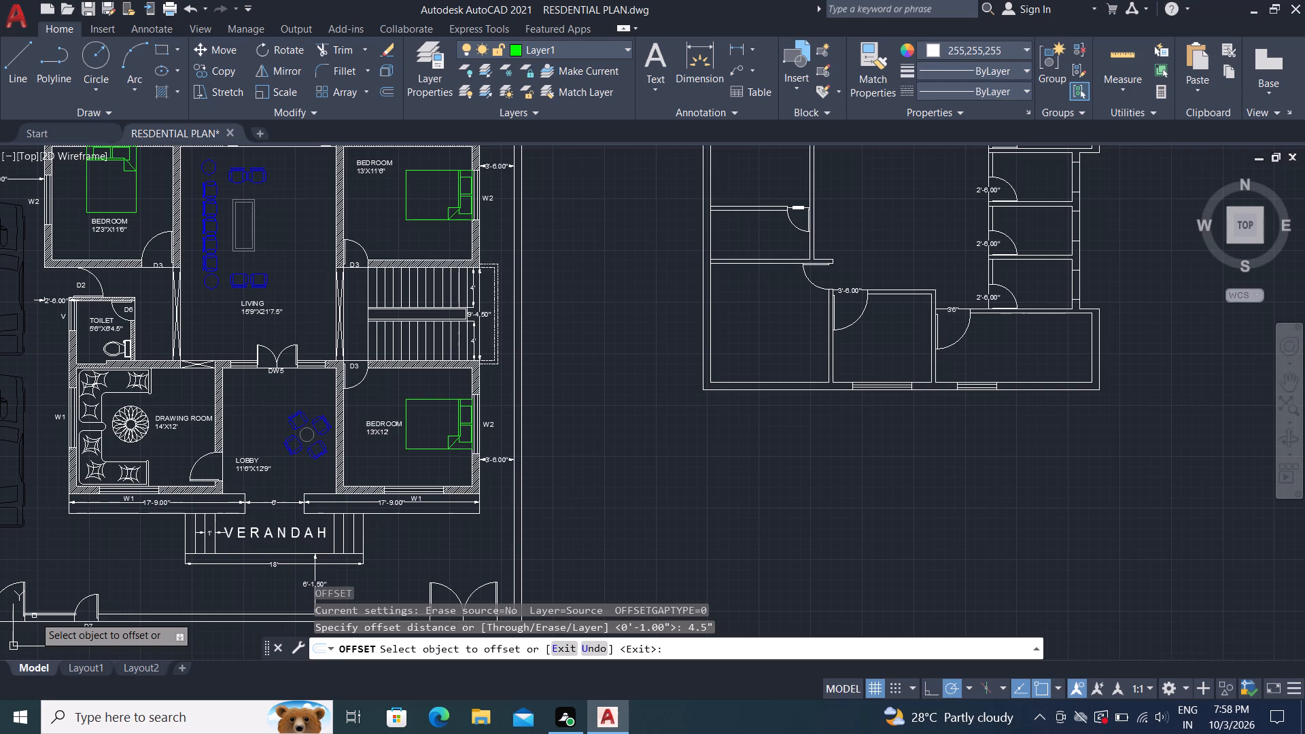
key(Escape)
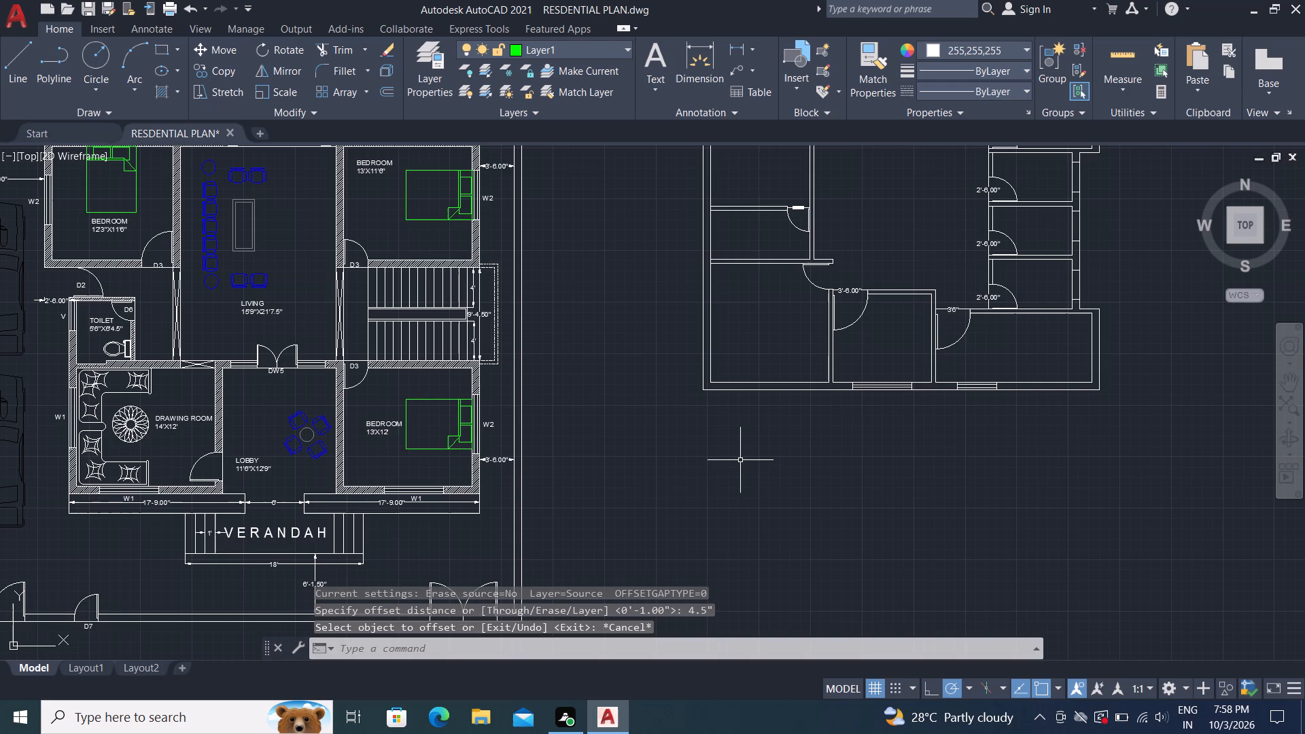
Draw a short line across the left outer wall near the lower end of the bottom-left room as a window edge.
text(l)
key(space)
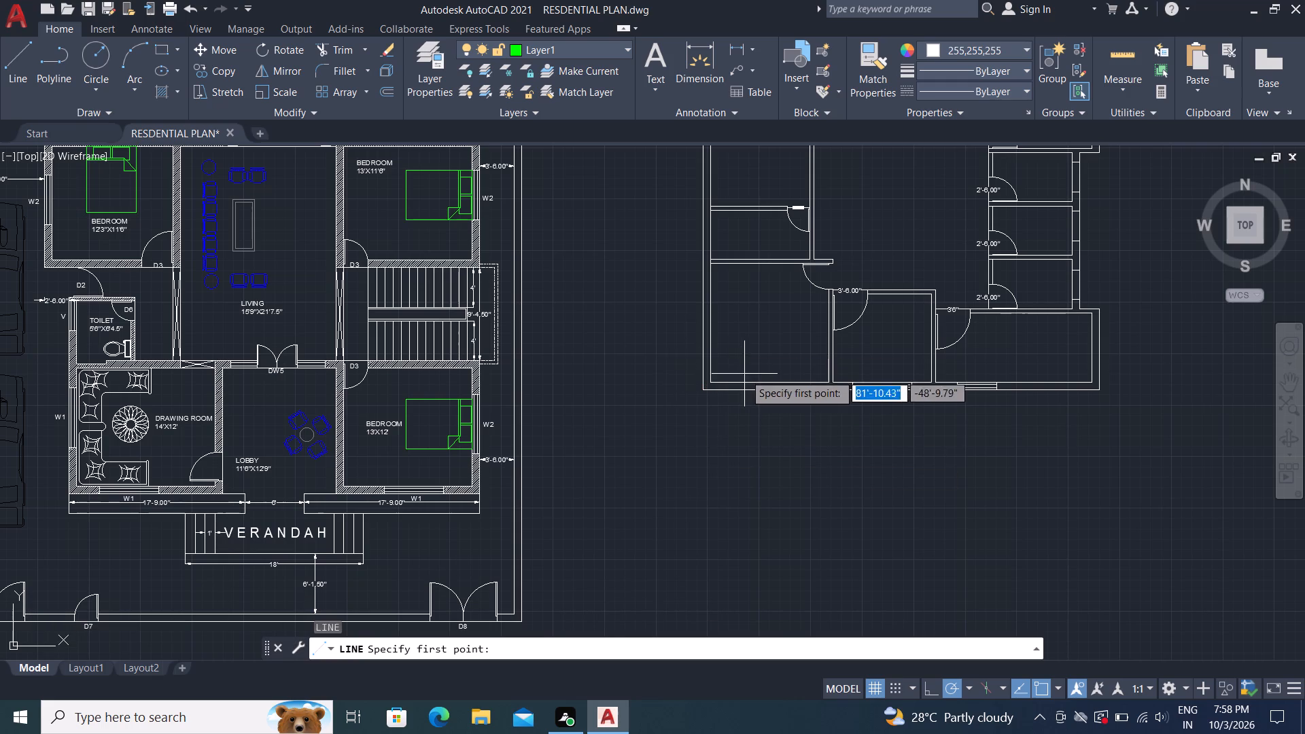
scroll(712, 368, up, 2)
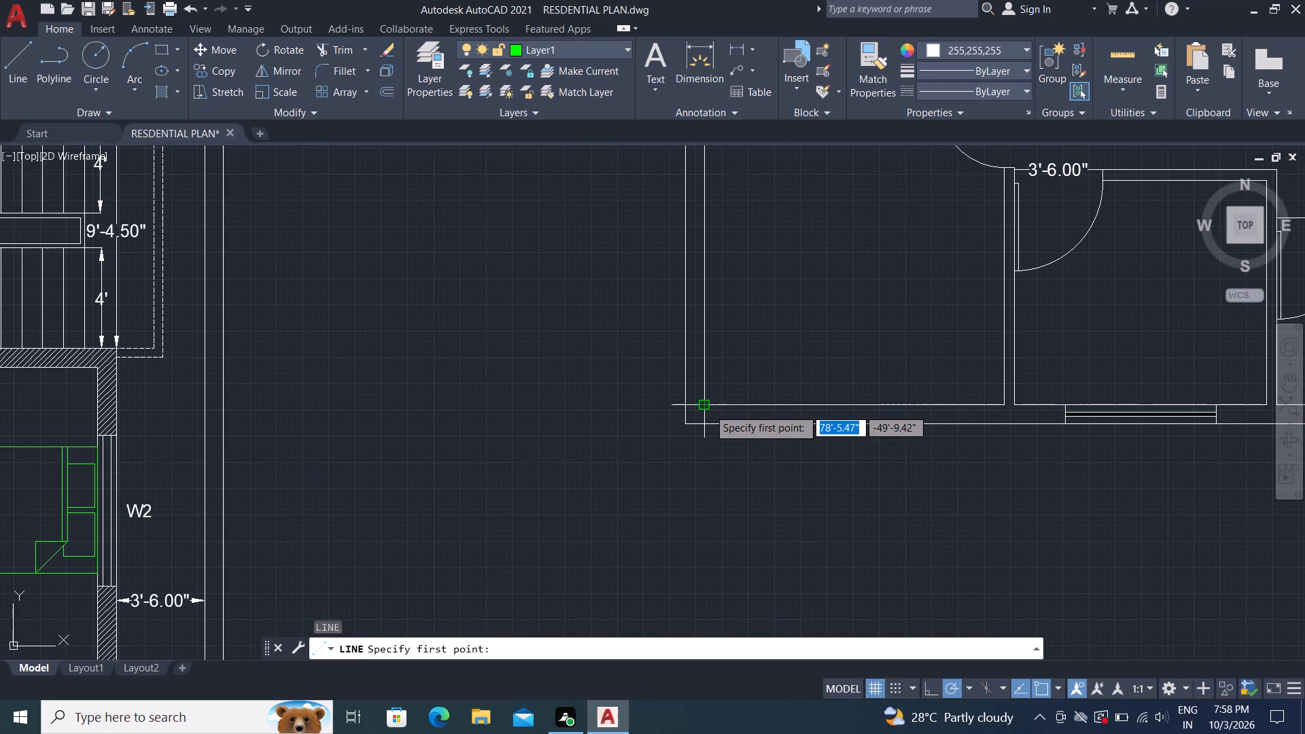
click(702, 337)
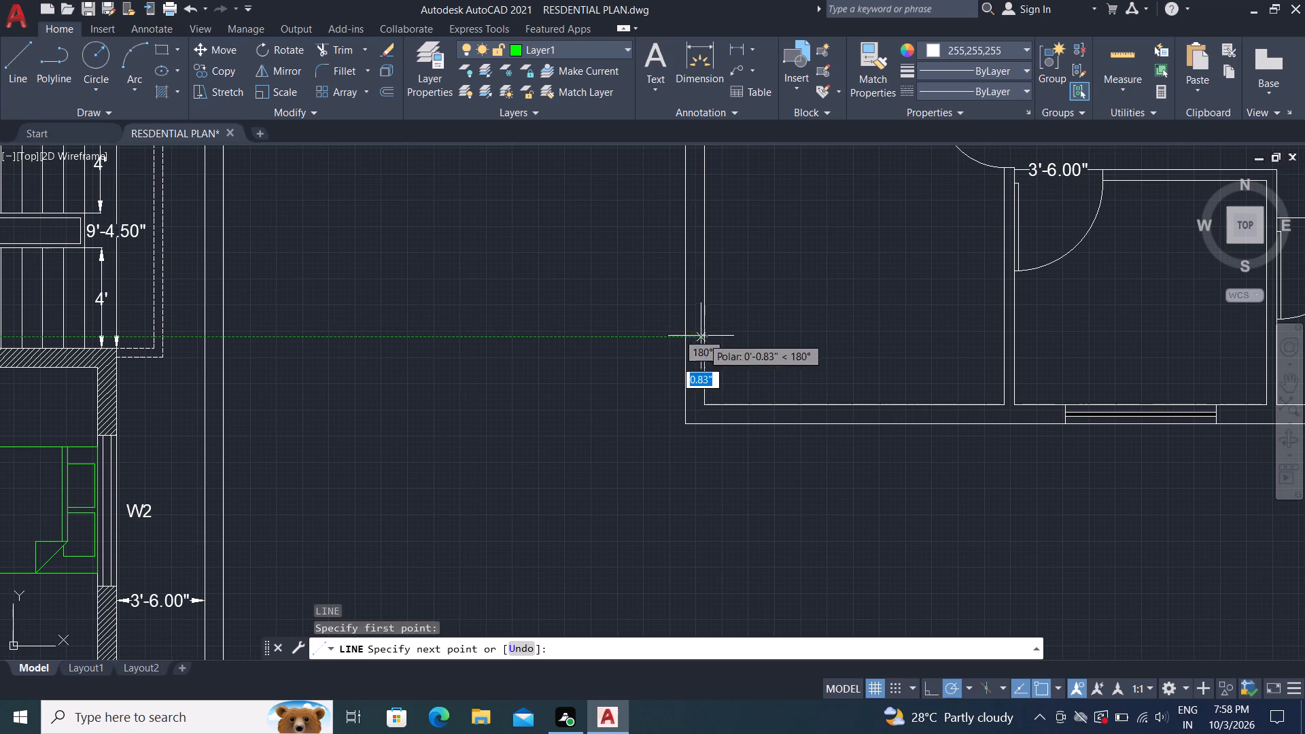
click(686, 334)
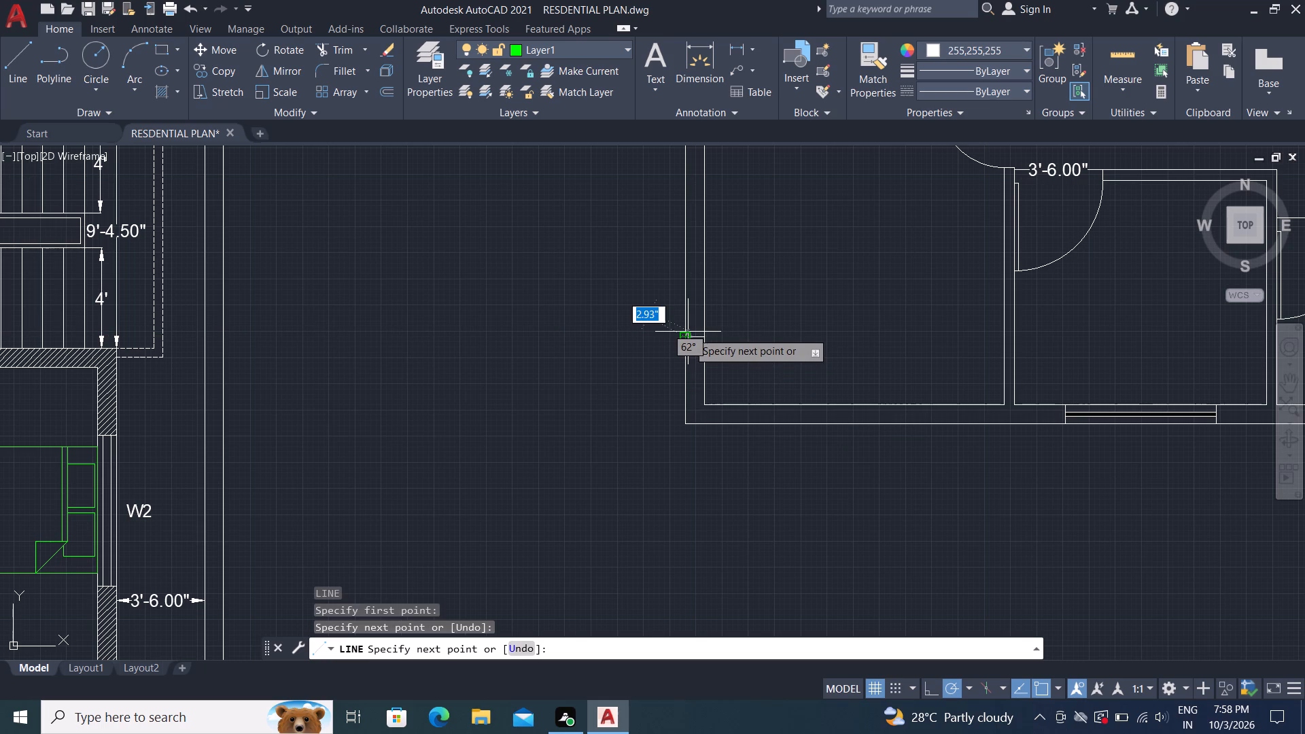
key(Escape)
Draw a 9" horizontal line across the left outer wall in the small room with the 2'-3" door, near its lower wall.
scroll(769, 309, down, 2)
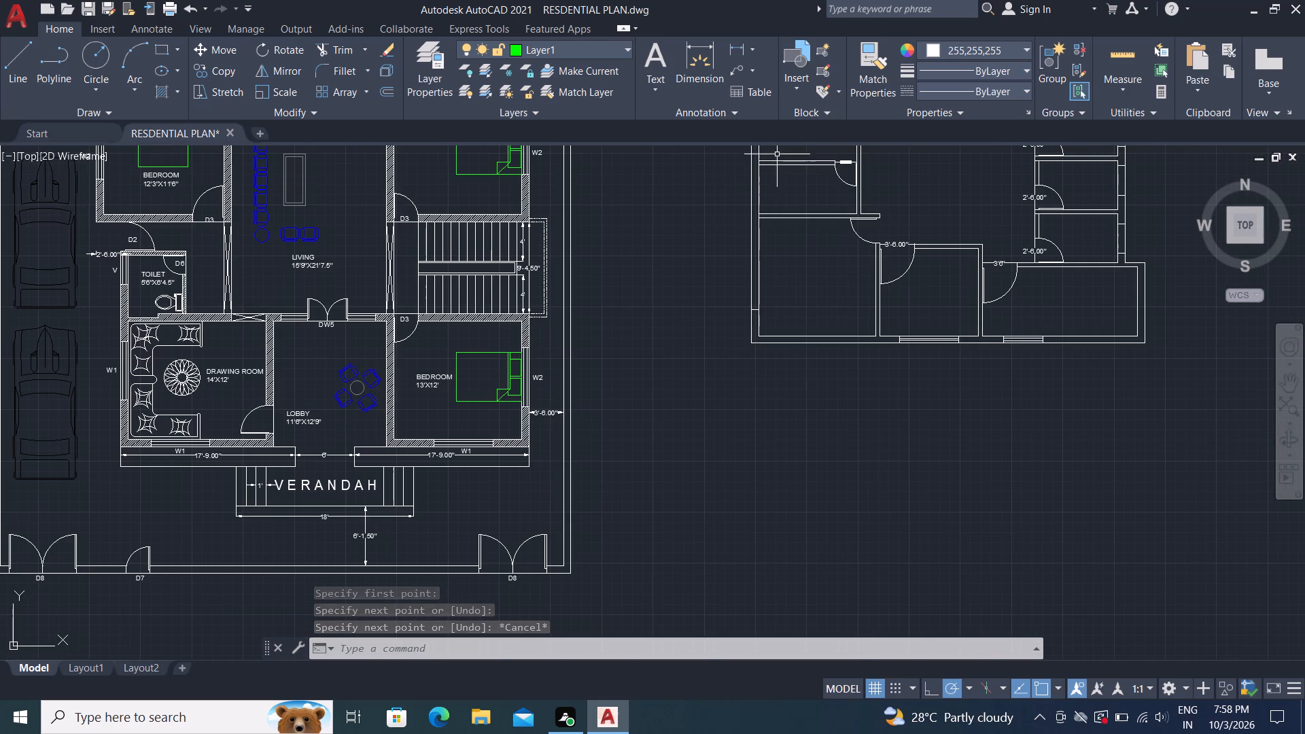
scroll(763, 159, up, 3)
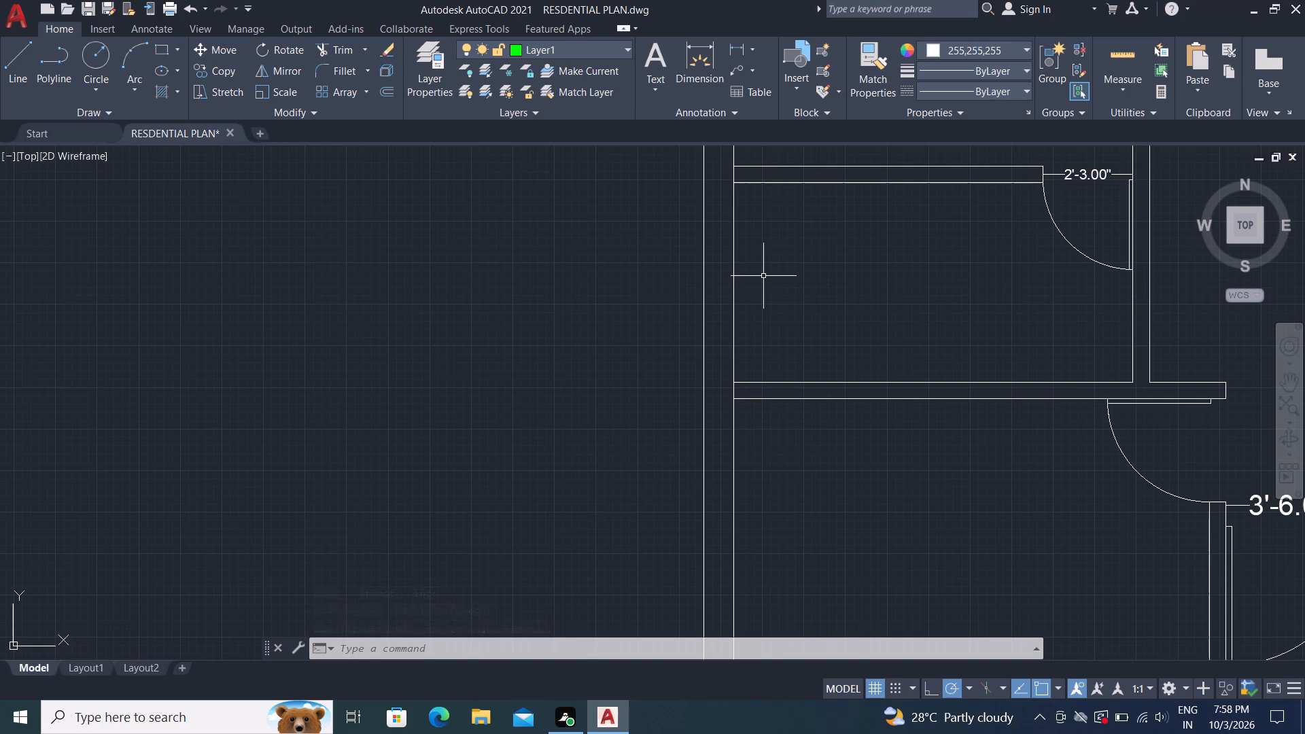
text(l)
key(space)
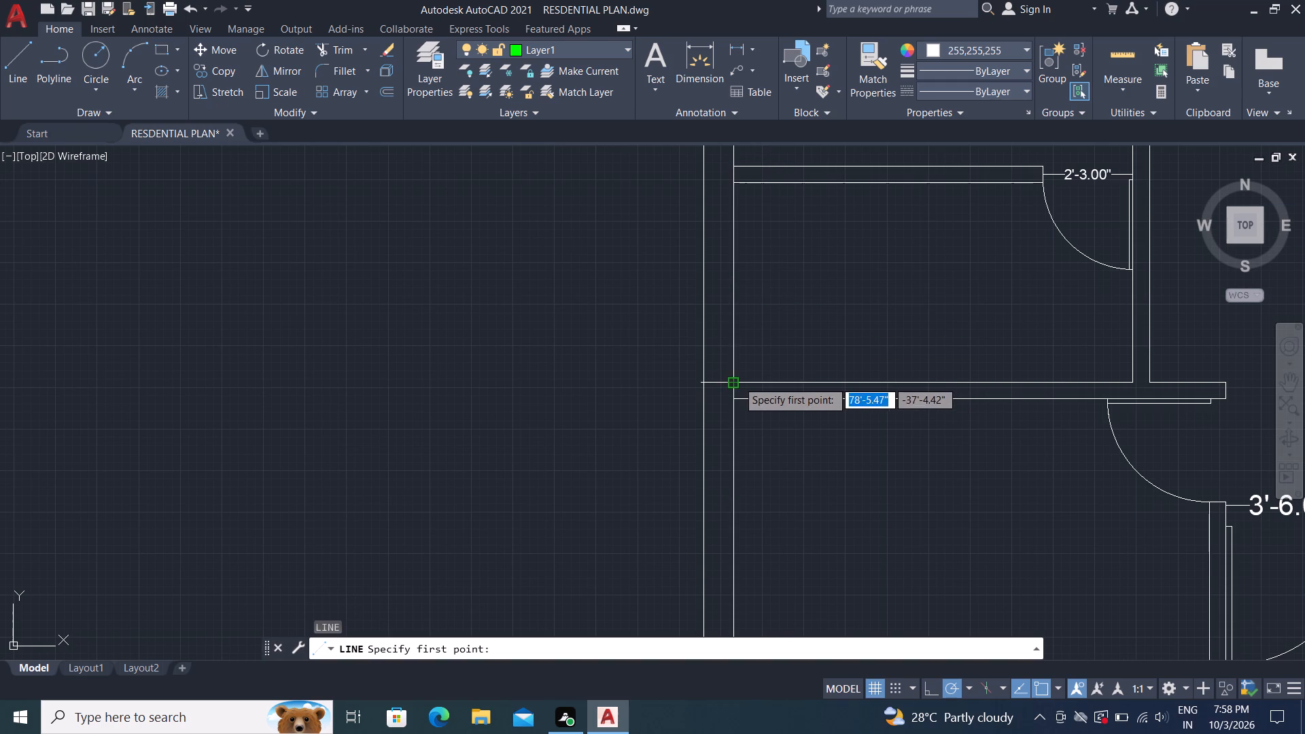
click(733, 340)
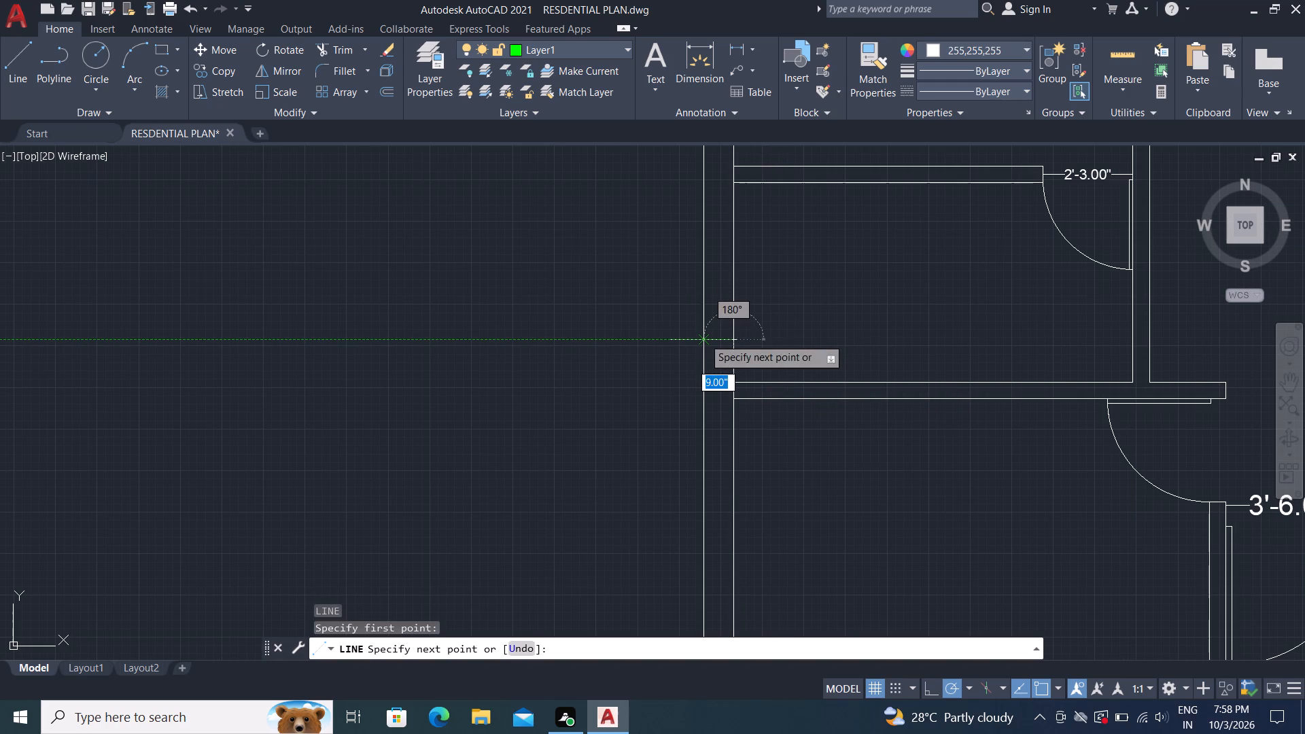
double_click(703, 338)
key(Escape)
Offset the short line across the small room's left outer wall 3' both downward and upward.
key(o)
key(space)
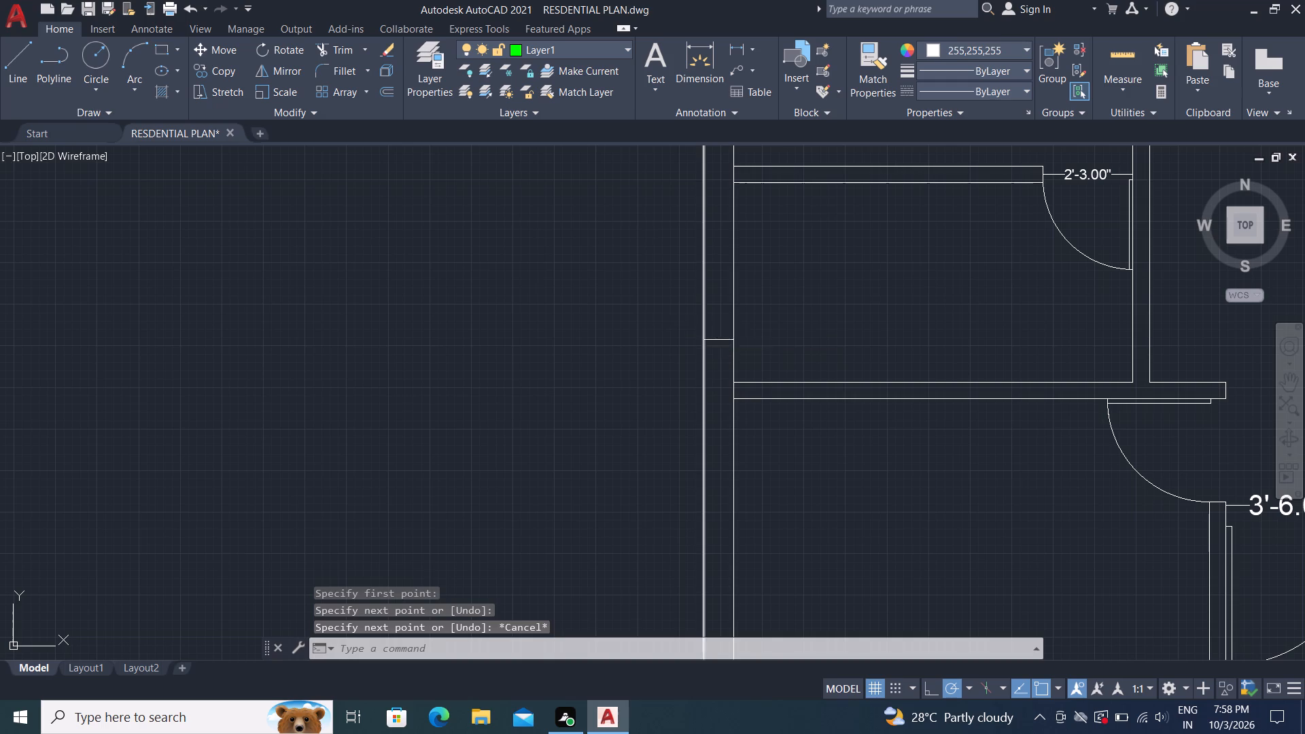
text(3')
key(space)
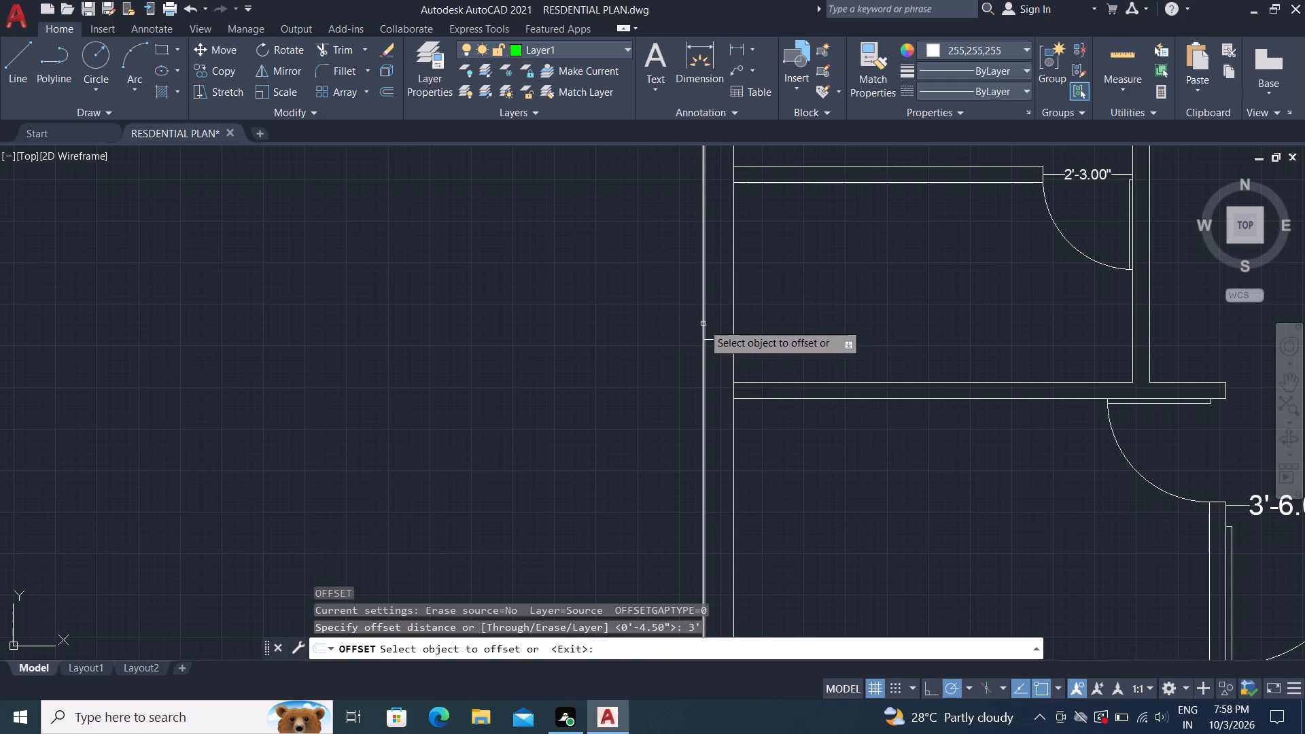
click(722, 338)
click(705, 237)
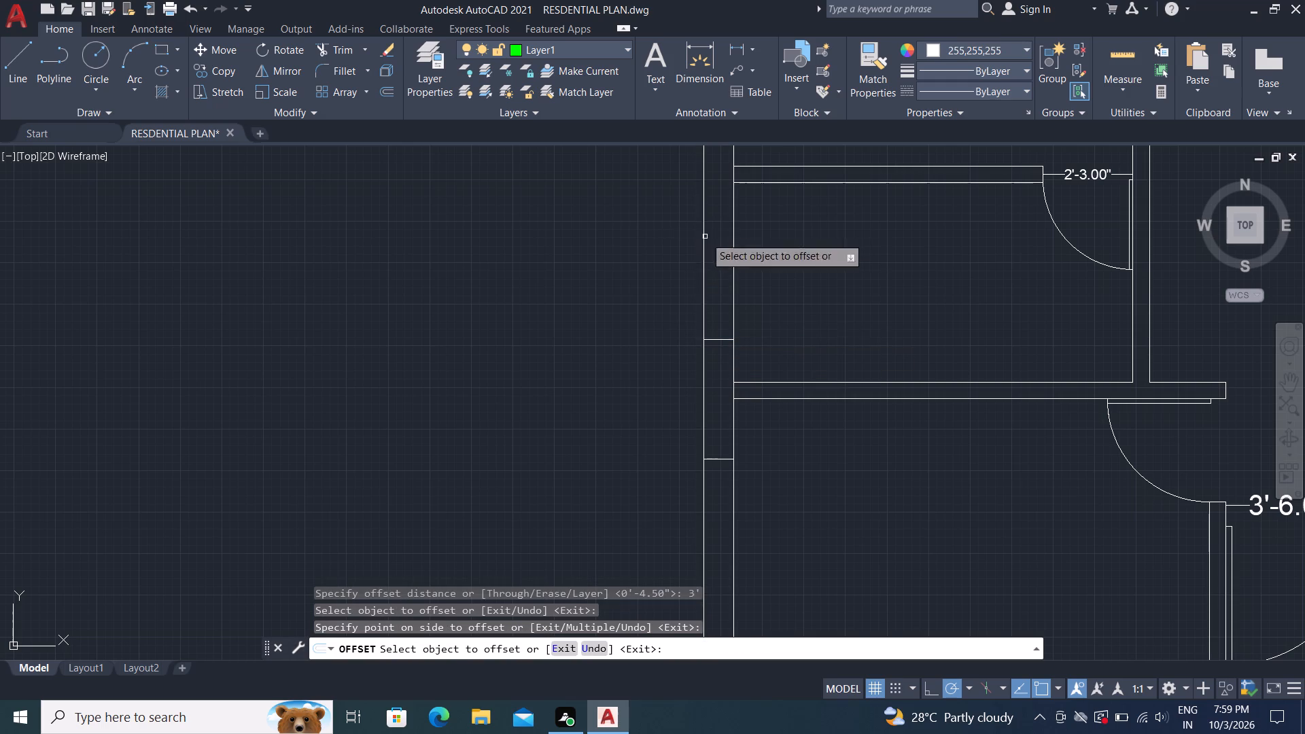
click(714, 339)
click(683, 168)
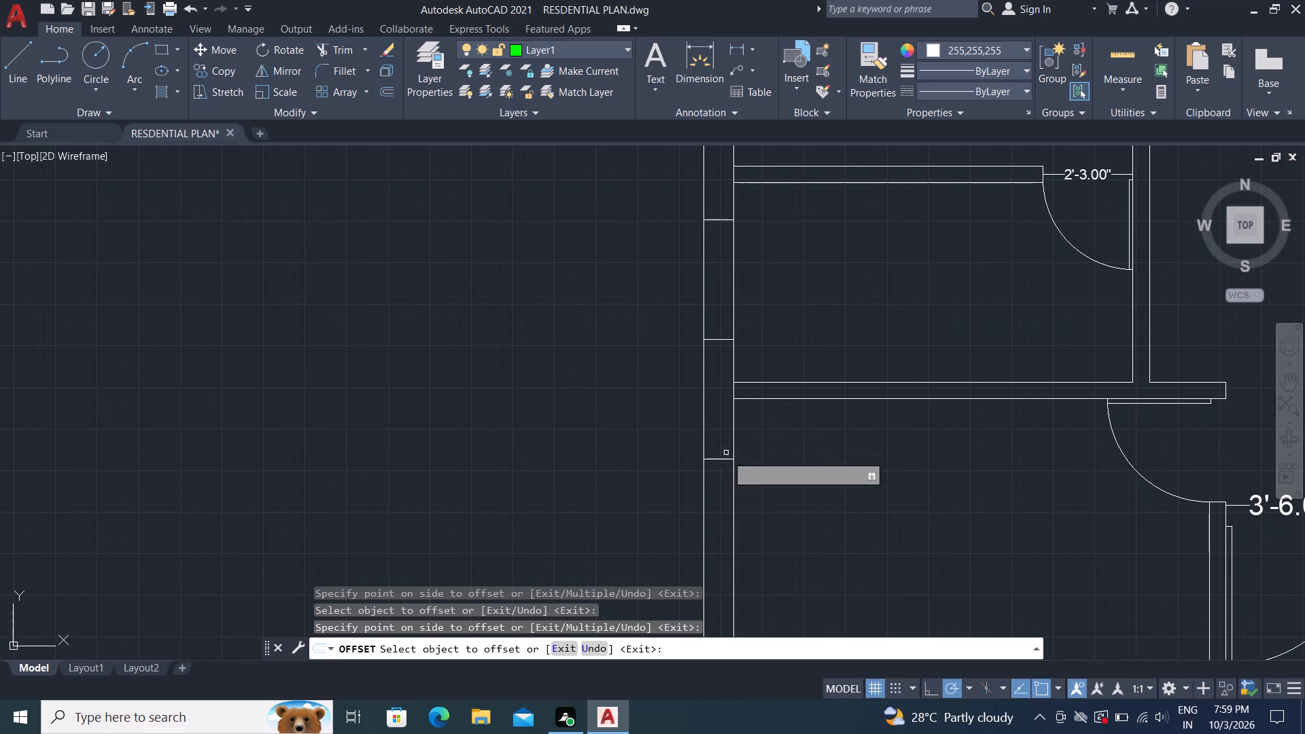
key(grave)
key(Escape)
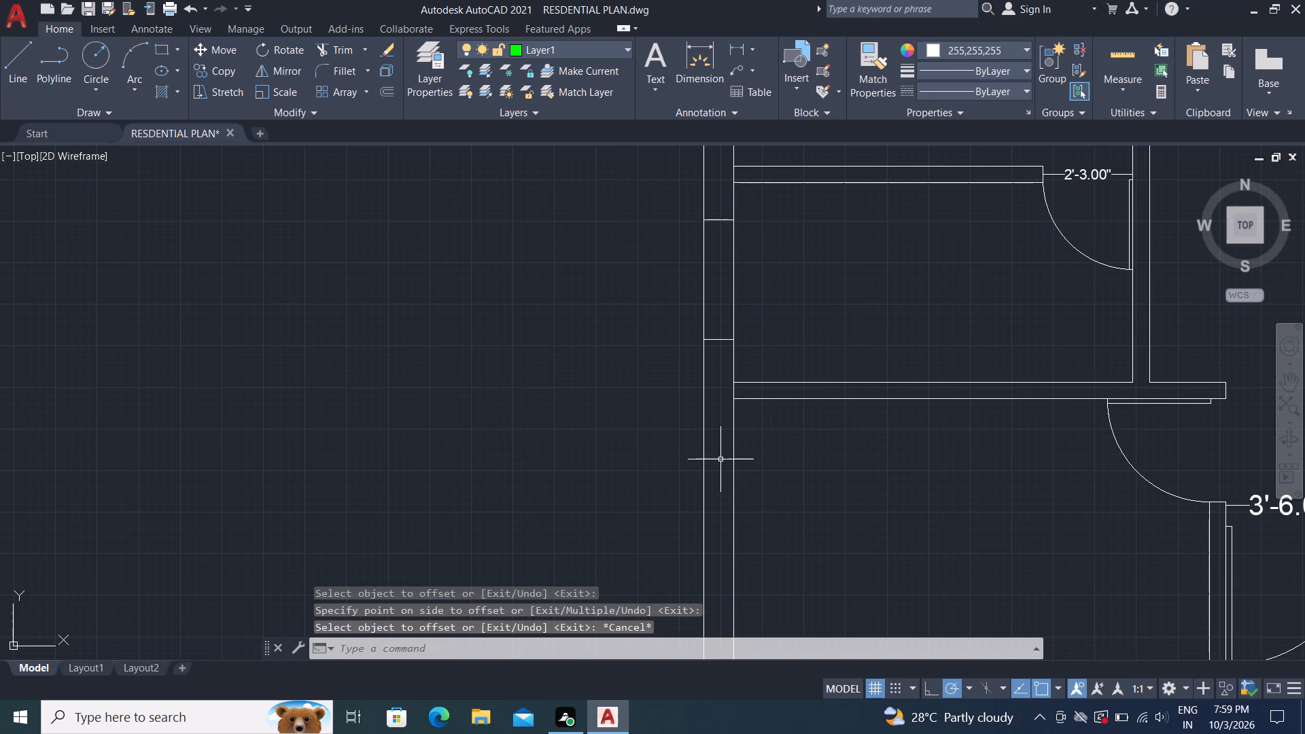
Delete the lower of the two 3' offset lines, in the left outer wall of the bottom-left room.
click(720, 459)
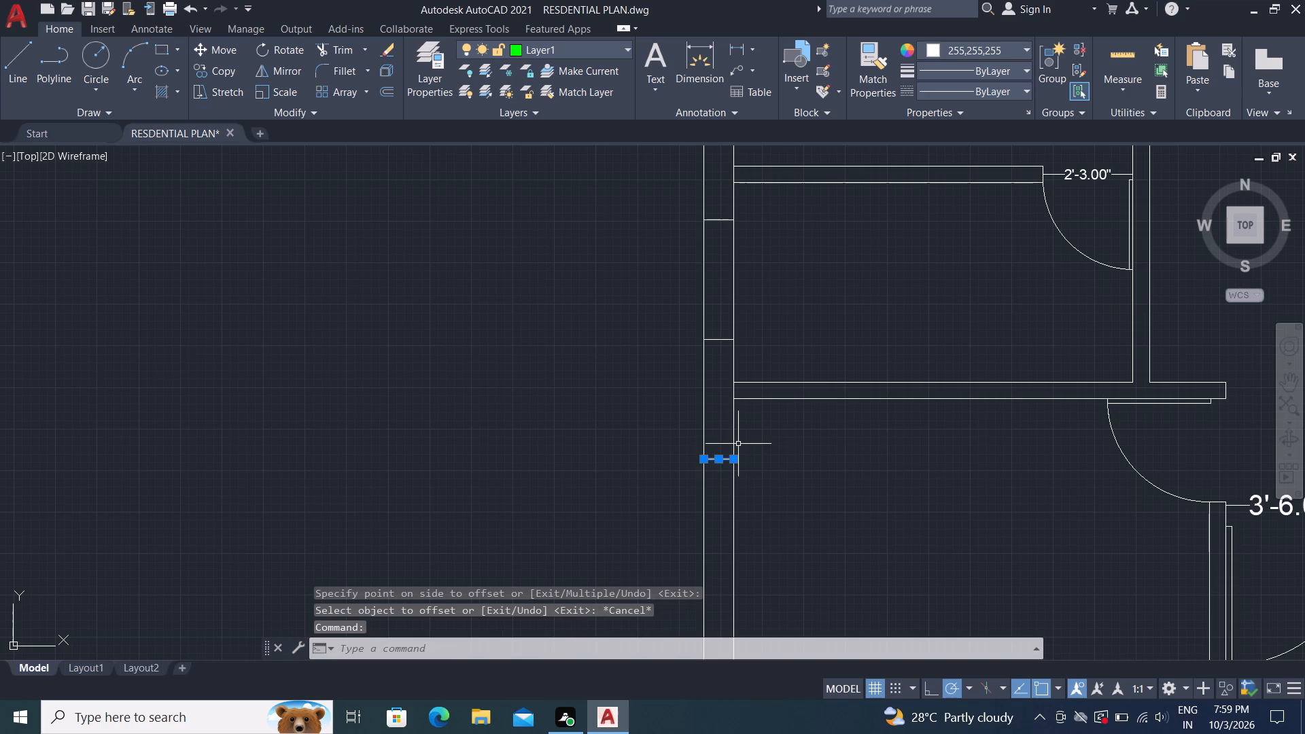
key(Delete)
Offset the lower window edge line in the bottom-left room's left wall 8' upward to mark the window opening.
scroll(667, 336, down, 1)
scroll(668, 231, down, 1)
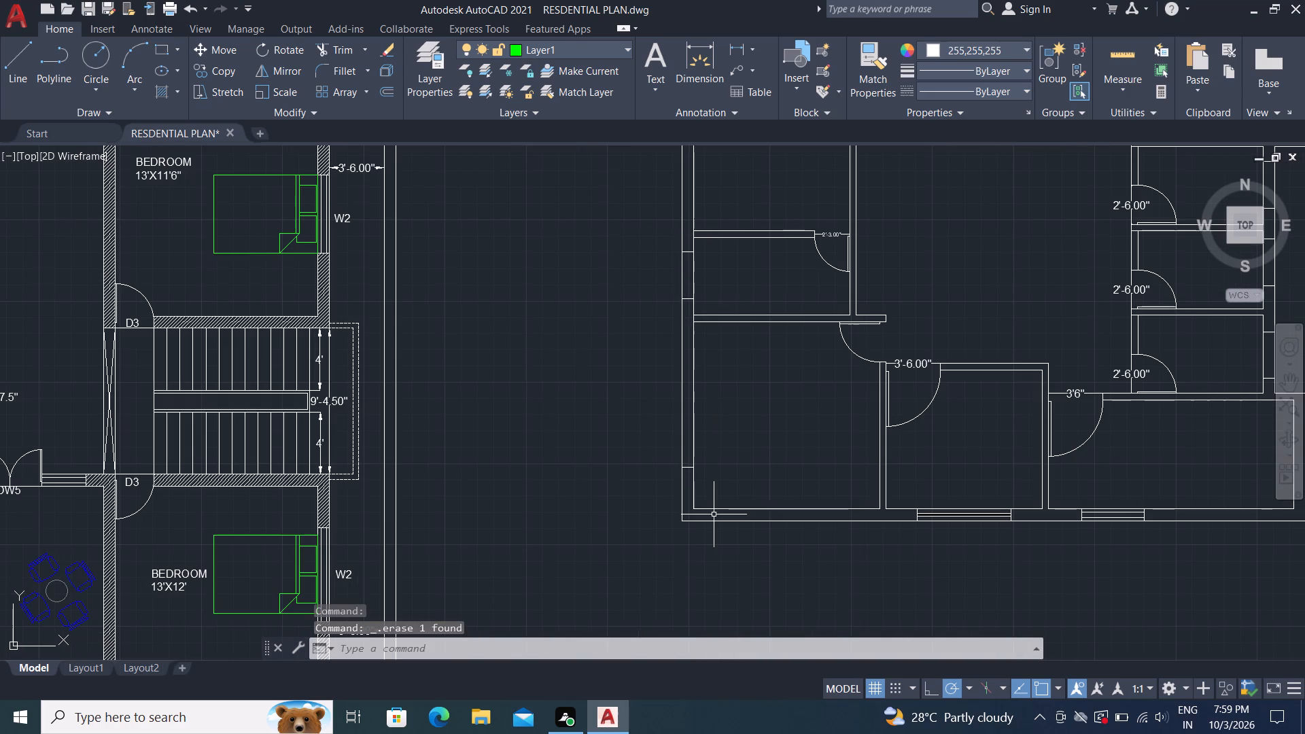
key(o)
key(space)
text(8')
key(space)
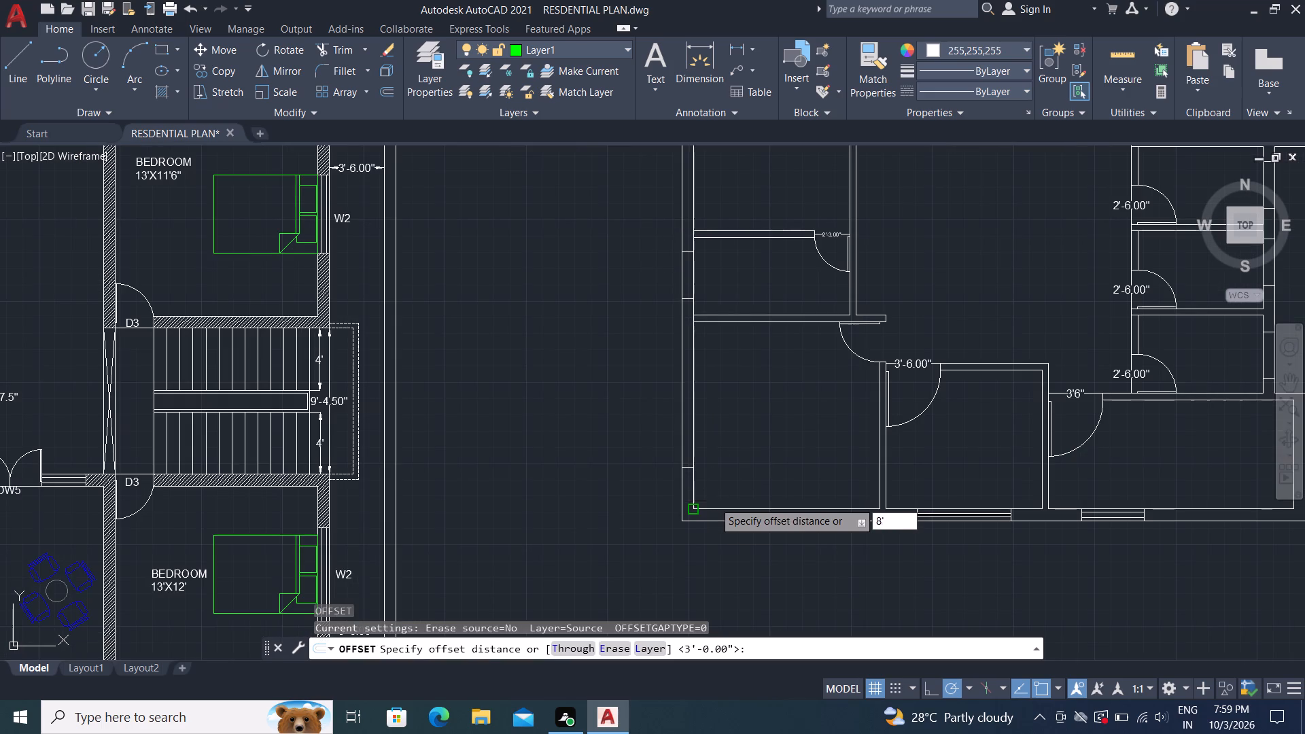
click(687, 468)
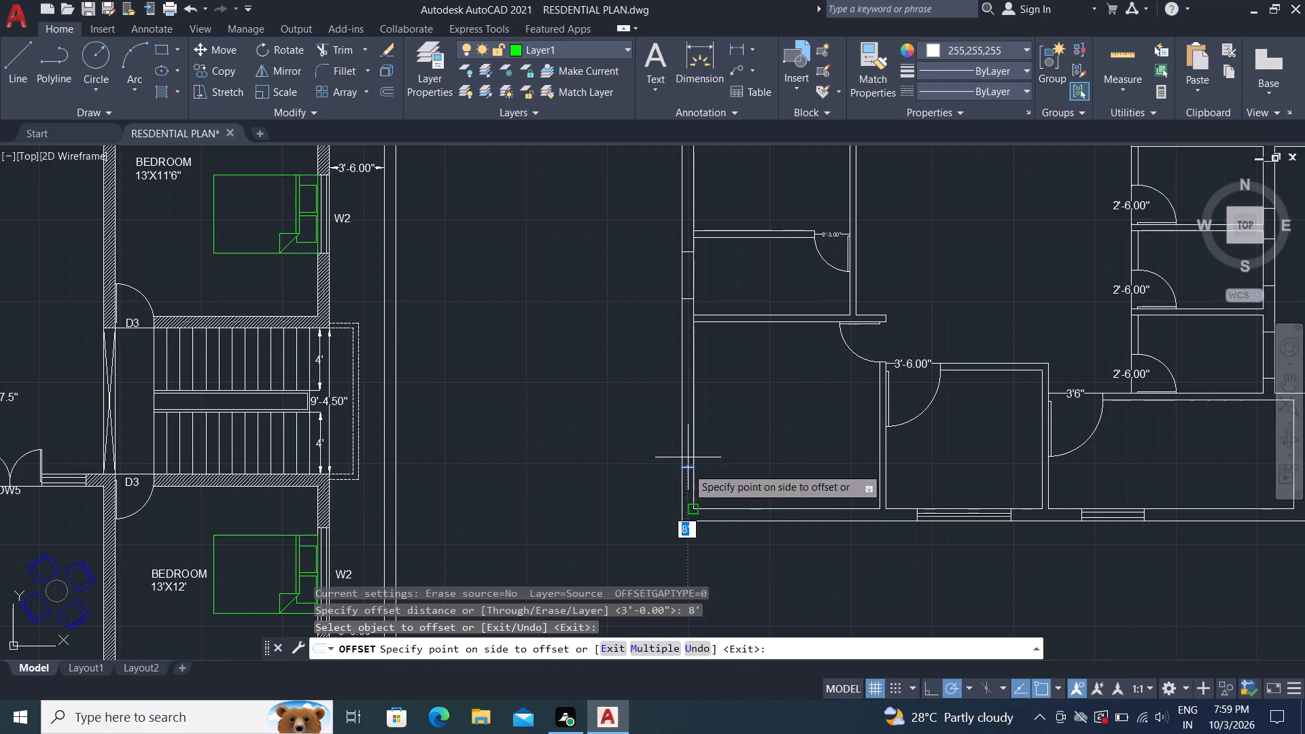
click(691, 376)
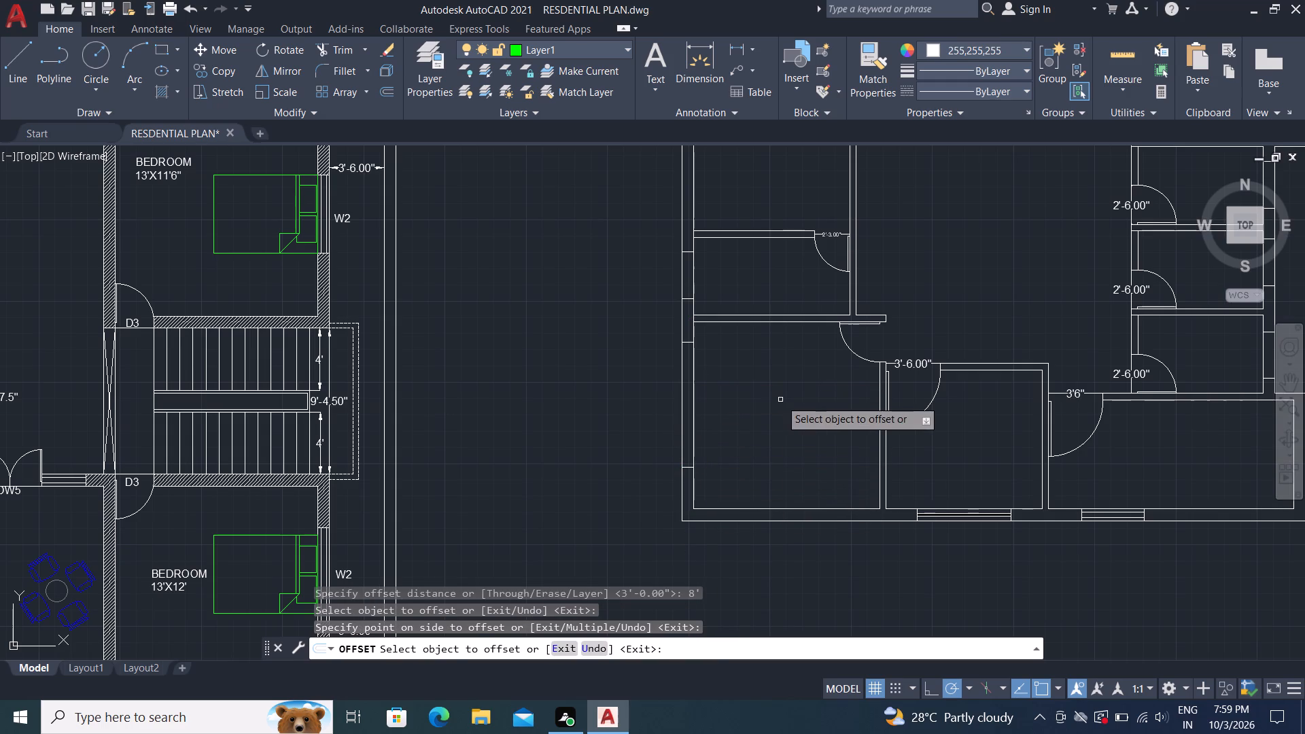
key(Escape)
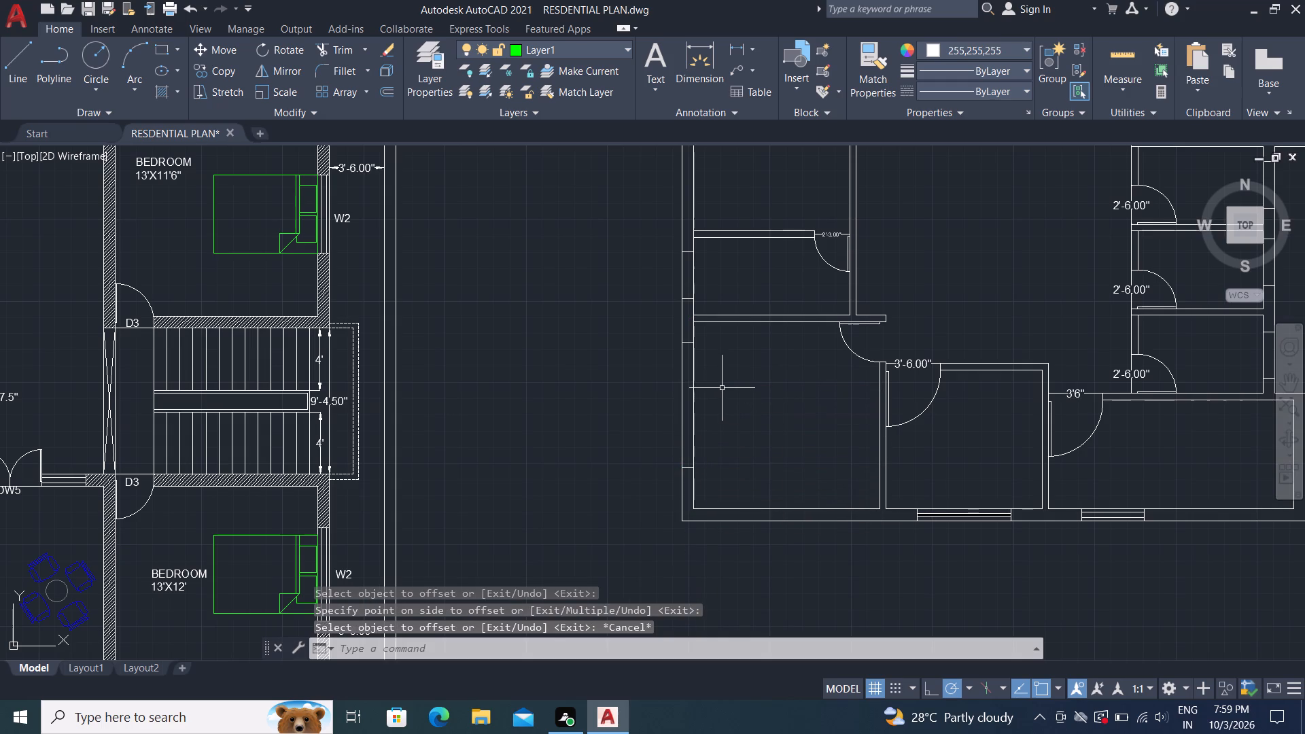
Offset the outer line of the building's left wall 4.5" inward as the window centre line.
text(o)
key(space)
text(4.5")
key(Return)
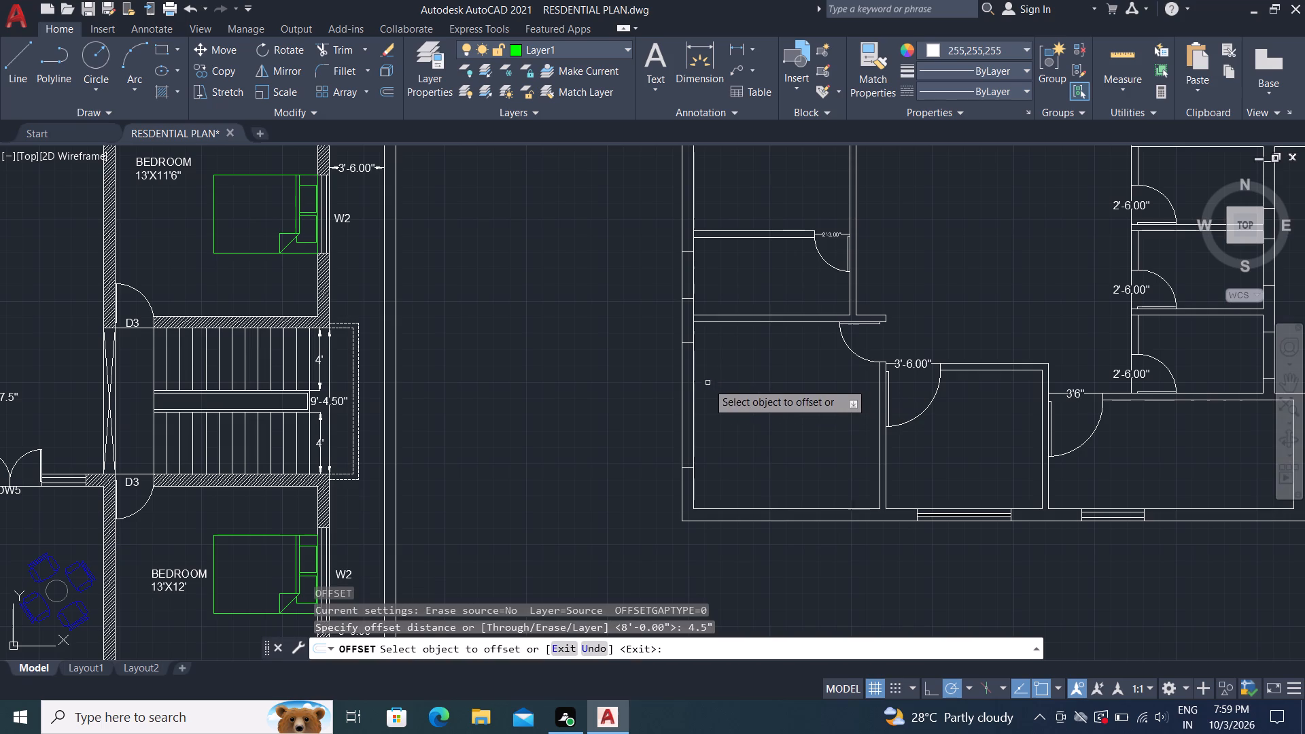
click(682, 396)
click(691, 400)
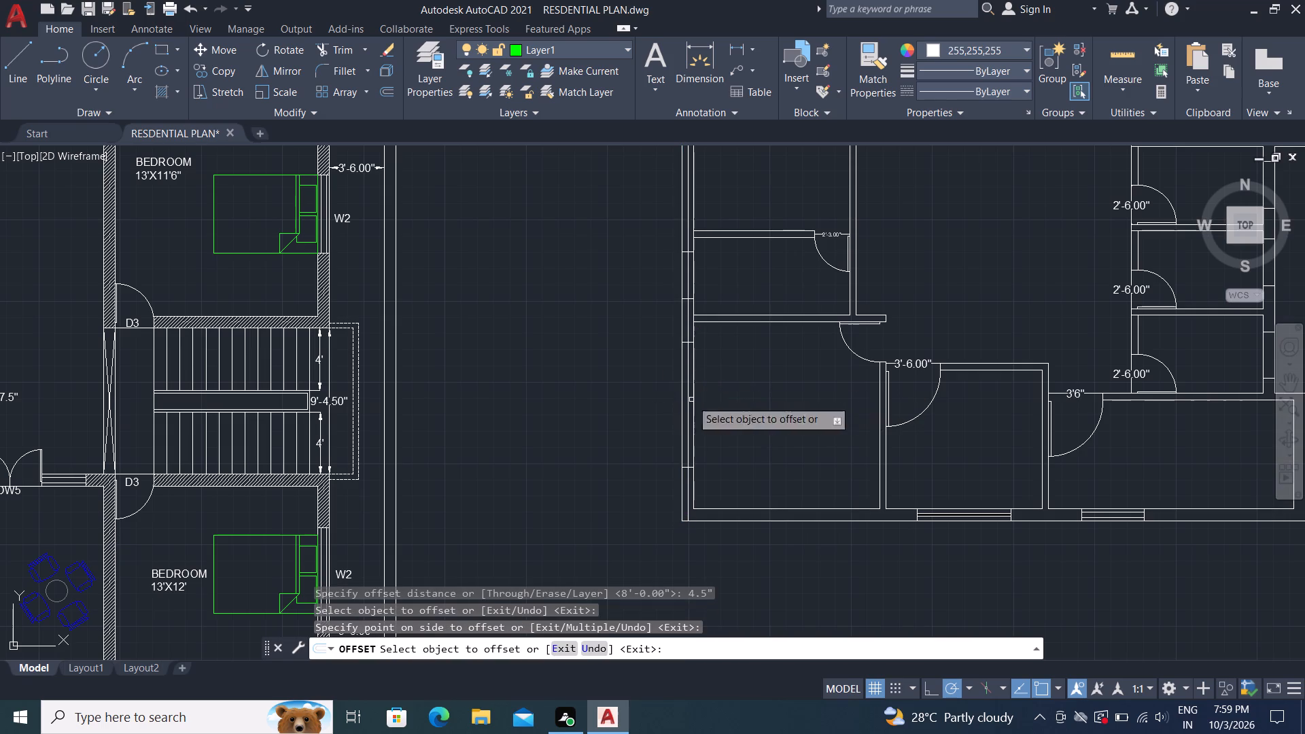
Offset the outer lines of the two right-hand wall sections beside the 2'-6" door rooms 4.5" inward as window centre lines.
scroll(500, 360, down, 2)
scroll(774, 349, up, 2)
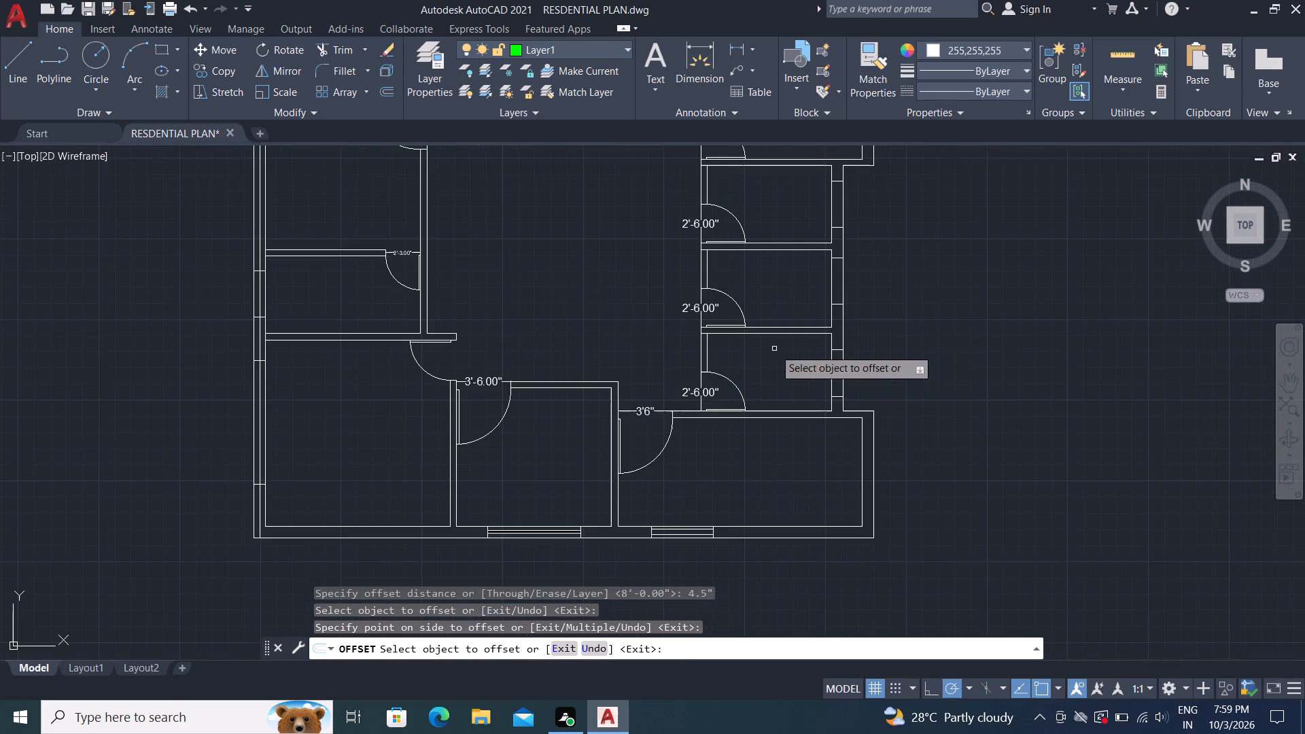
click(841, 373)
click(833, 373)
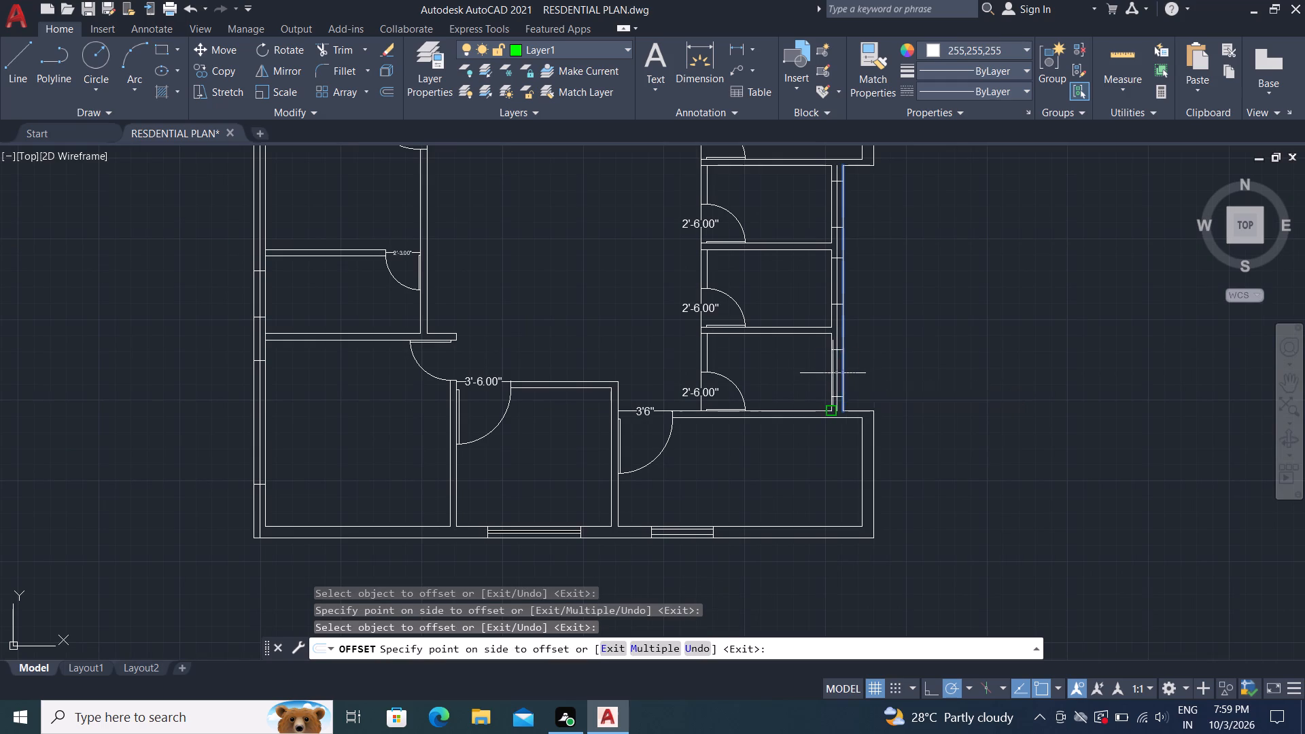
scroll(803, 390, down, 2)
scroll(836, 288, up, 3)
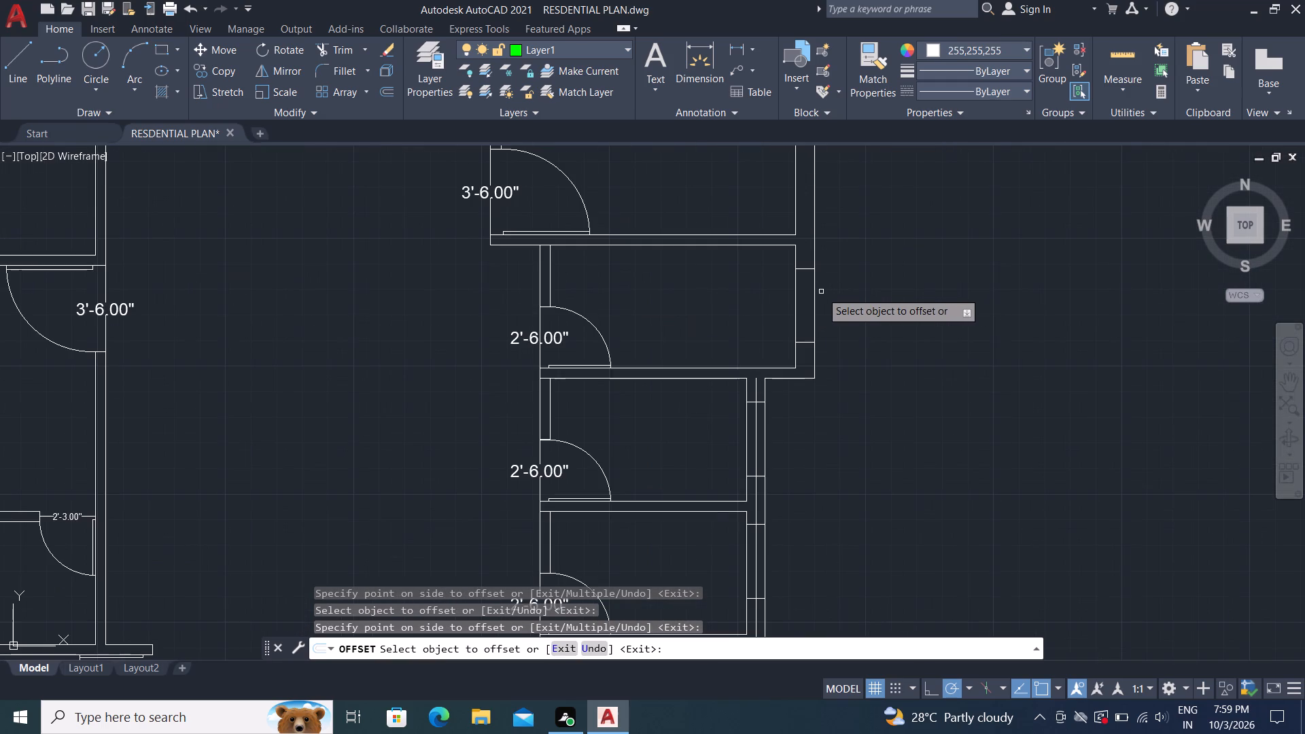
click(814, 299)
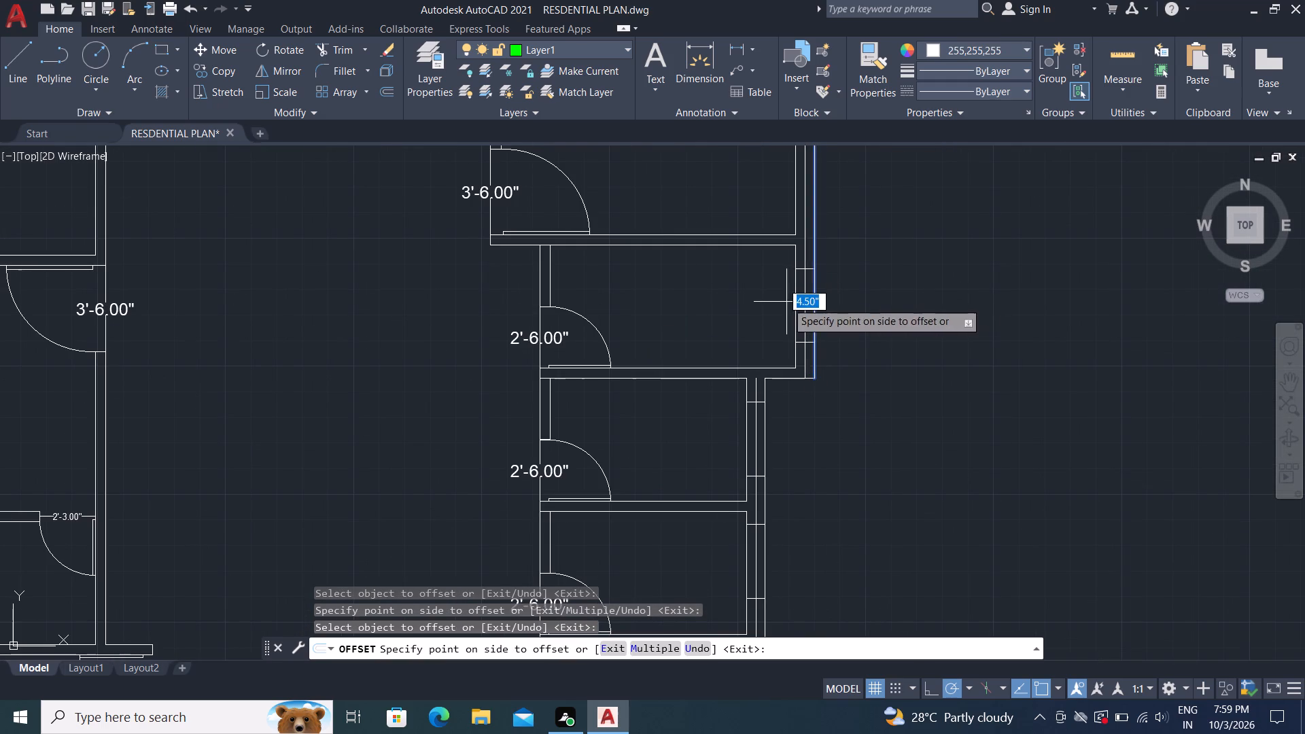
click(787, 303)
key(Escape)
Offset the centre line of the projecting upper right-hand outer wall 1" to both sides.
text(o)
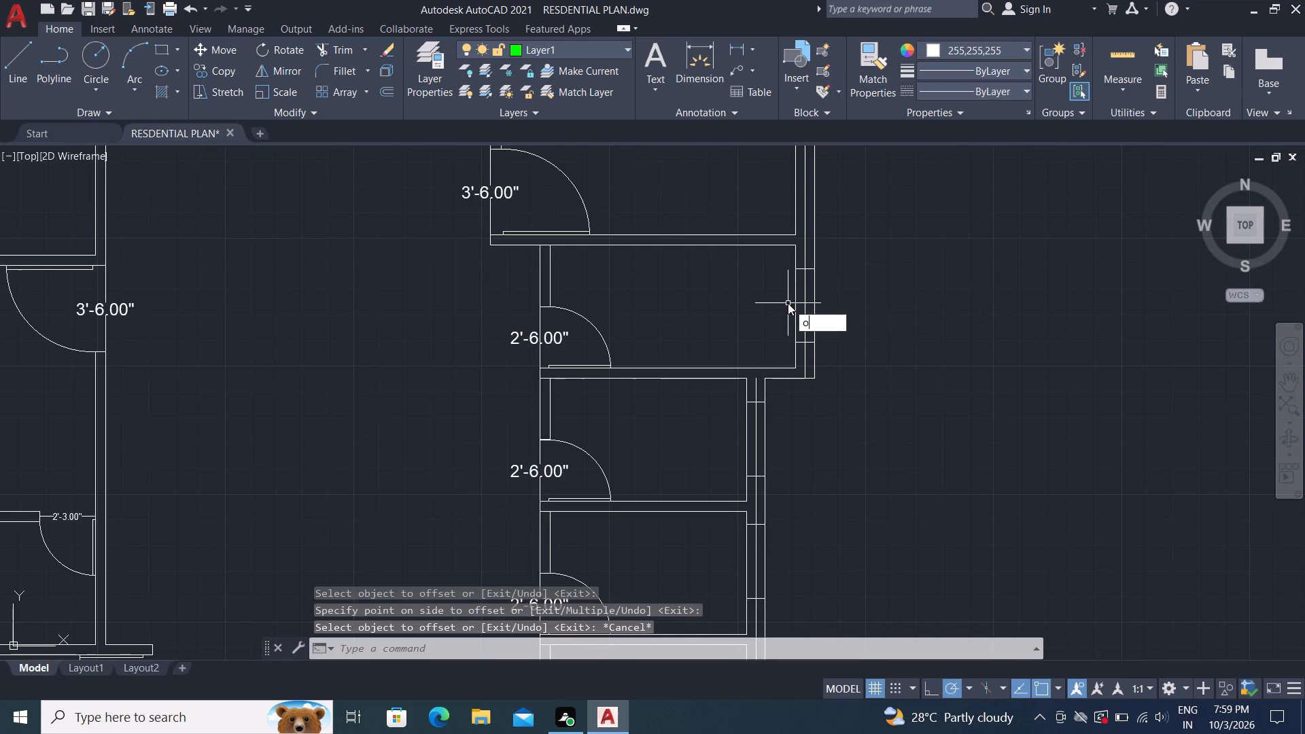
key(space)
text(1")
key(Return)
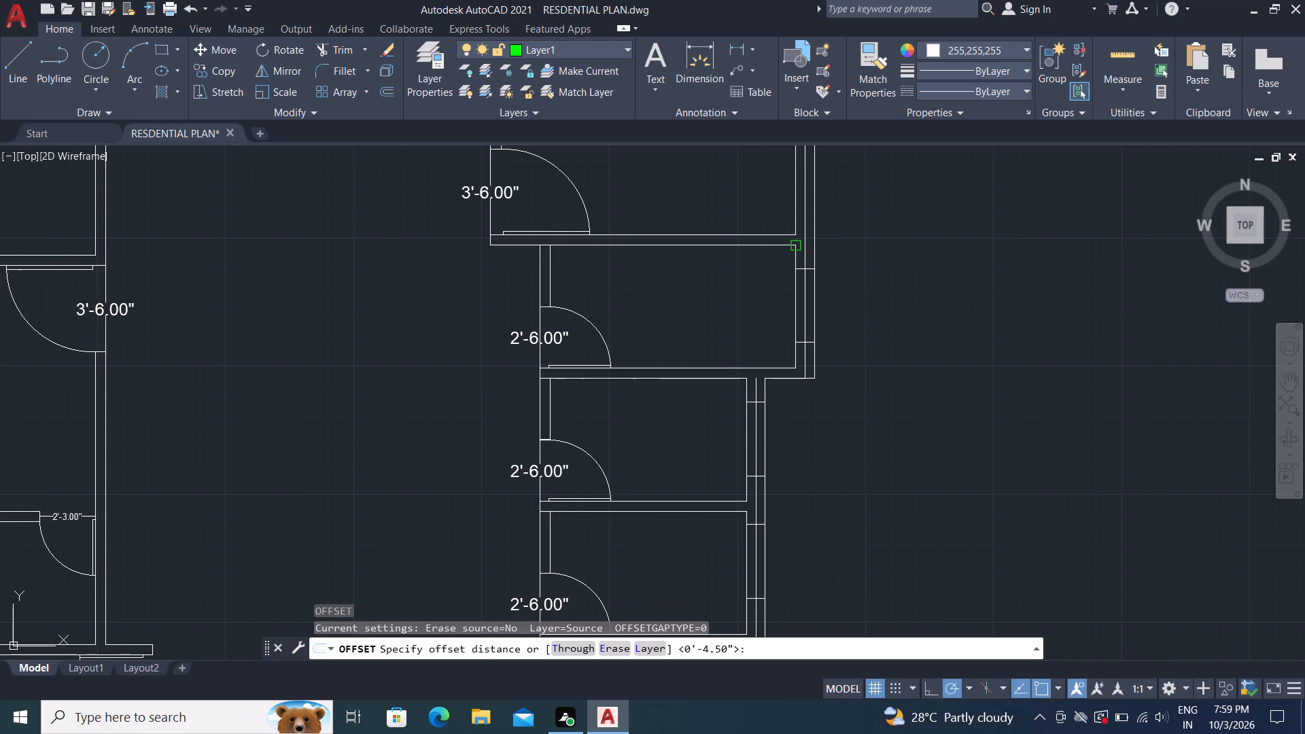
scroll(788, 303, up, 2)
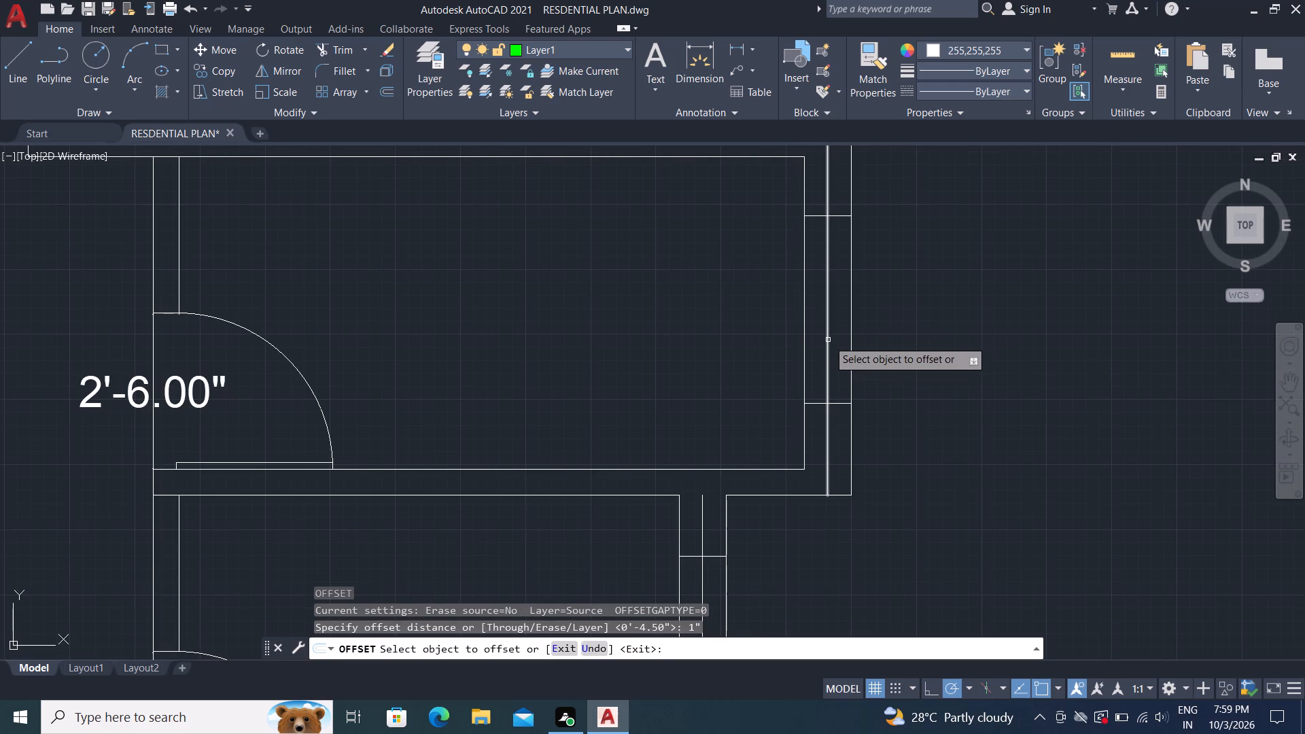
click(828, 340)
click(808, 340)
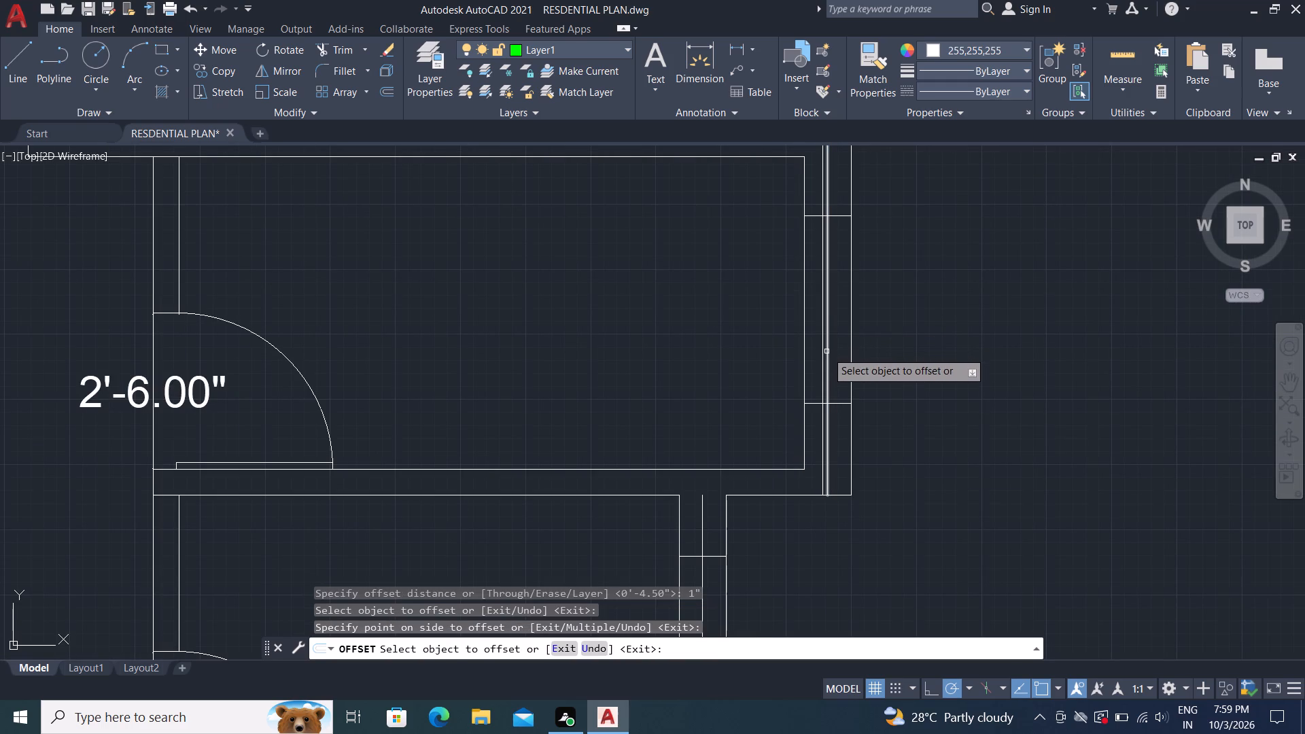
click(826, 351)
click(848, 370)
Offset the centre line of the recessed right-hand outer wall, beside the lower 2'-6" door rooms, 1" to both sides.
scroll(584, 250, down, 2)
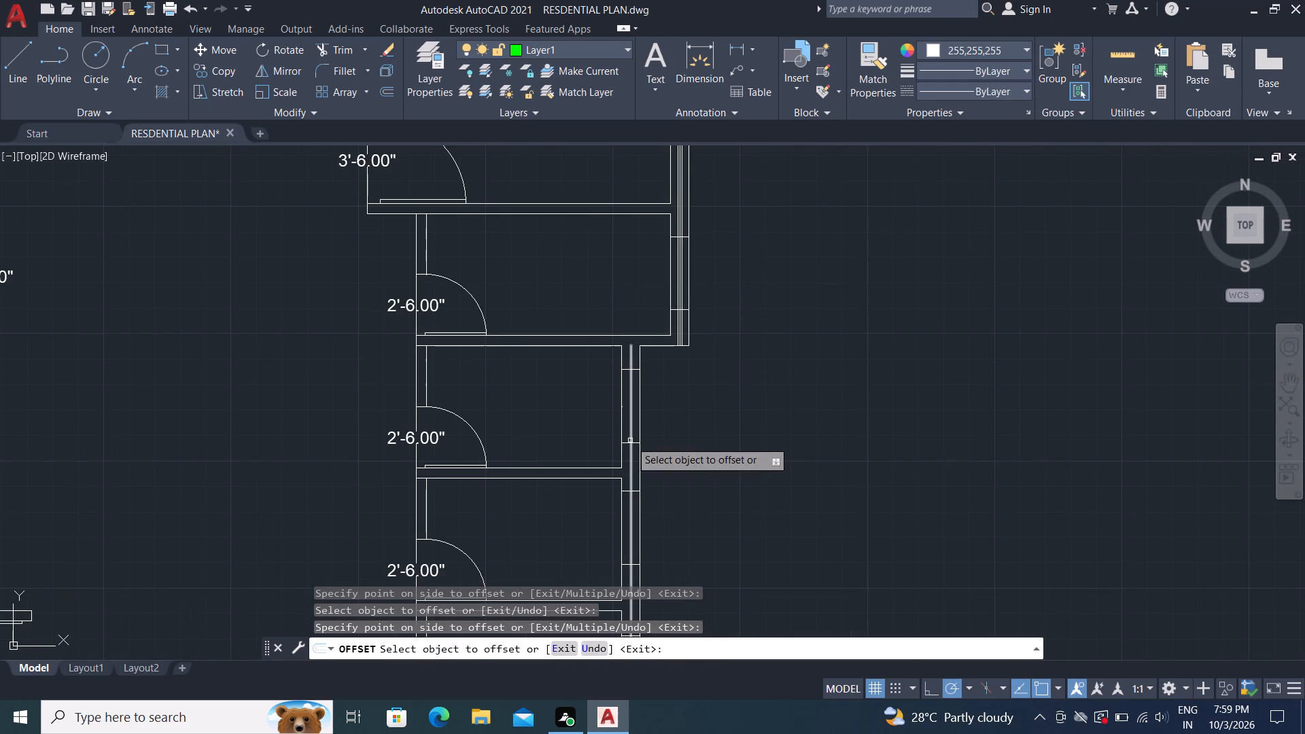
click(632, 451)
click(611, 449)
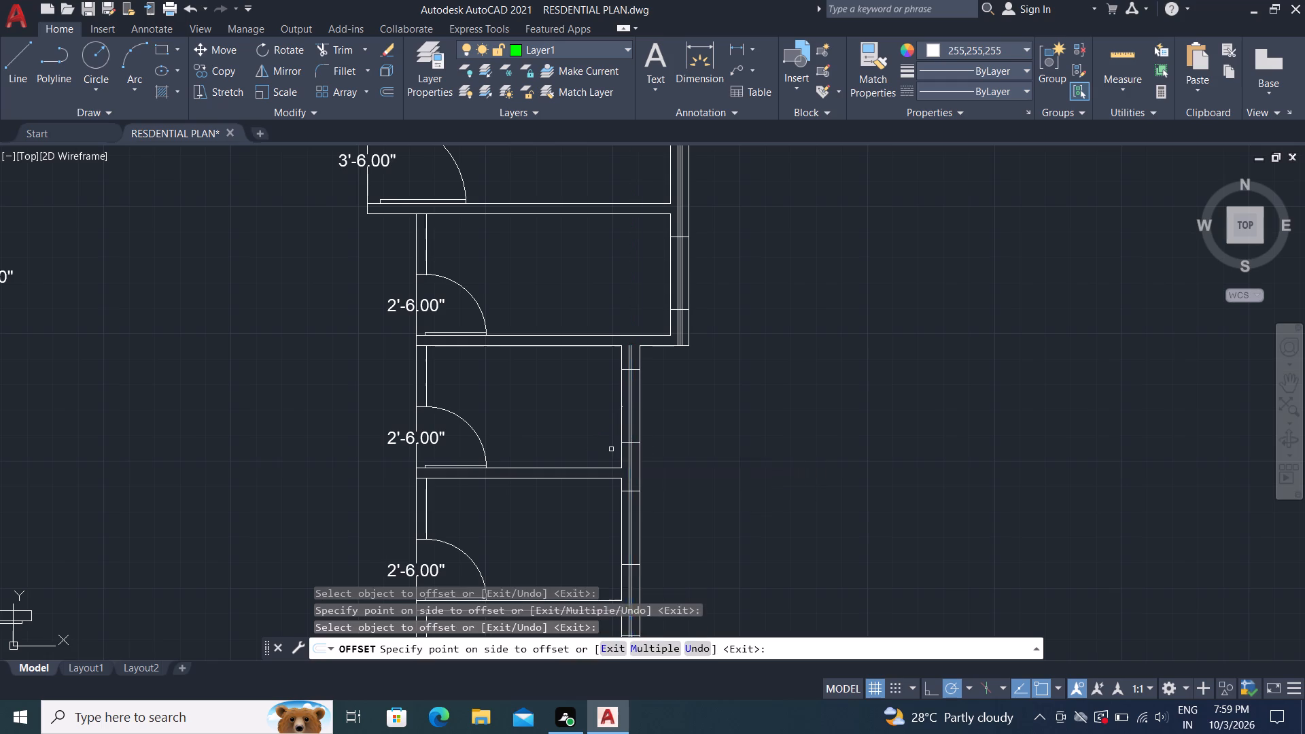
scroll(641, 446, up, 3)
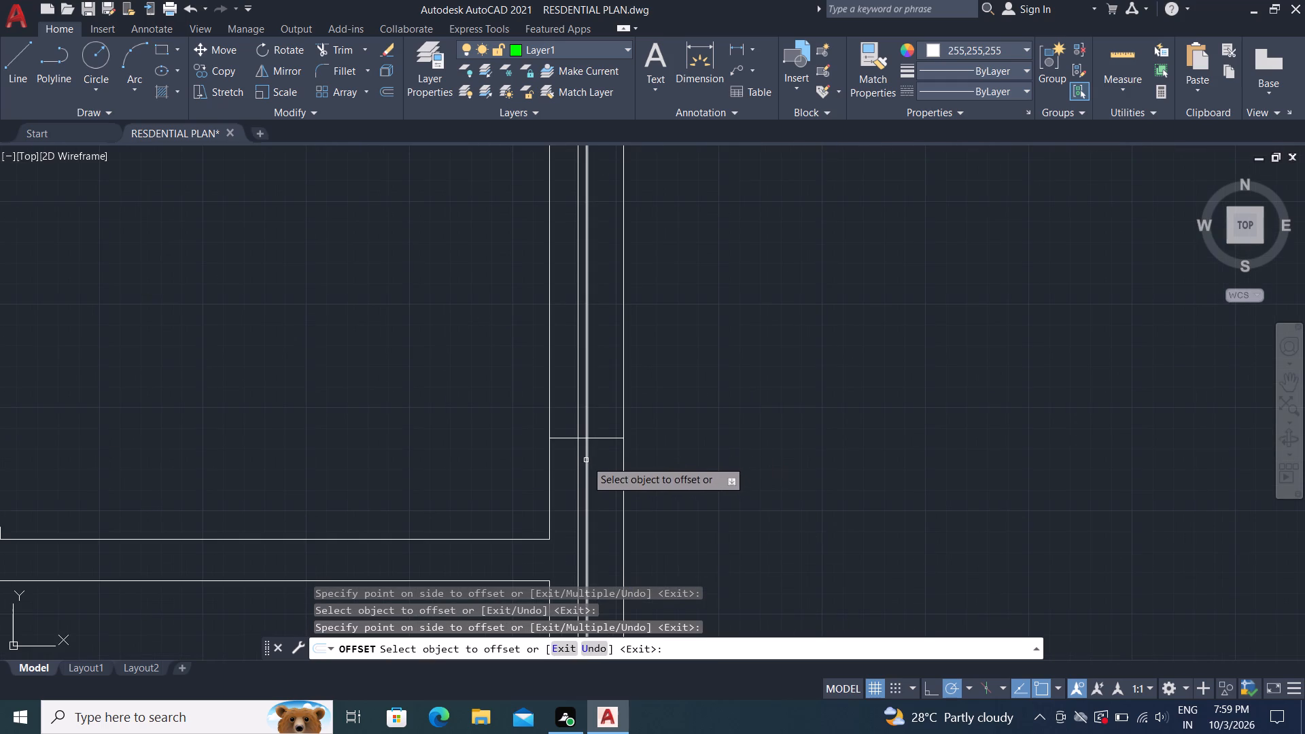
click(586, 459)
click(646, 478)
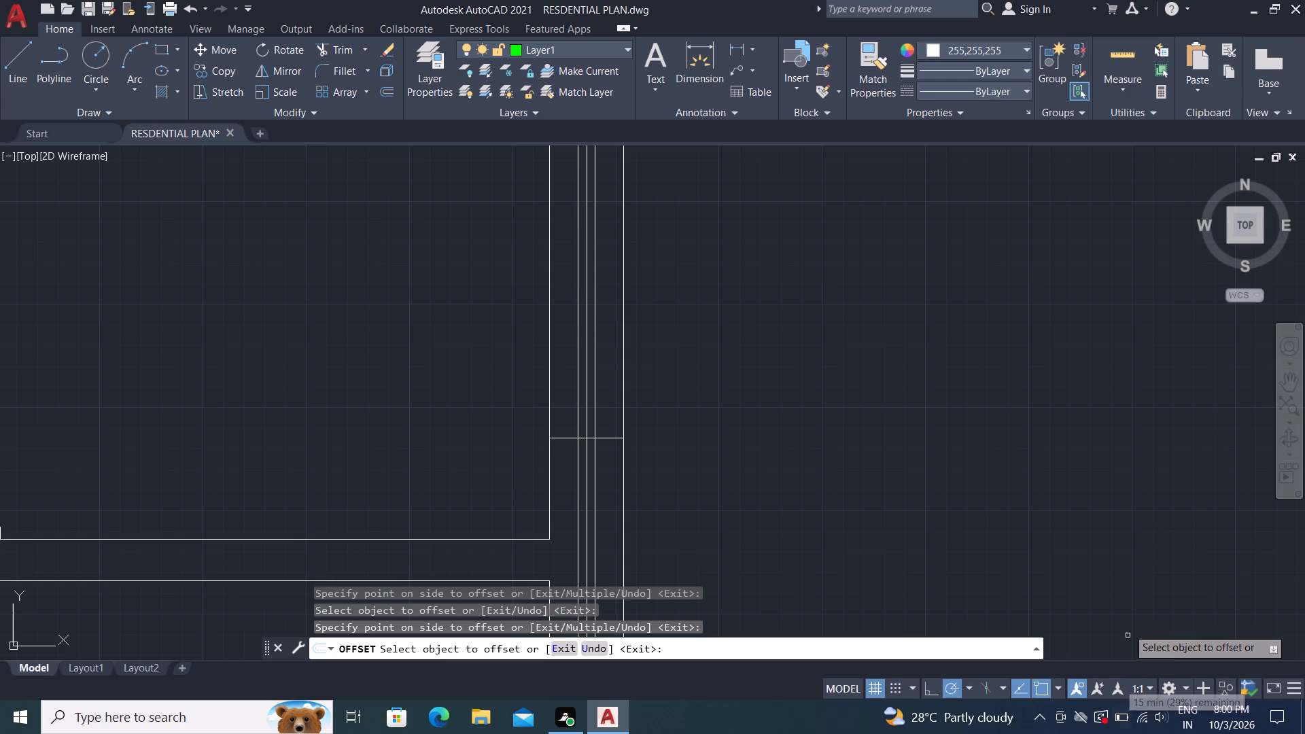
scroll(729, 413, down, 2)
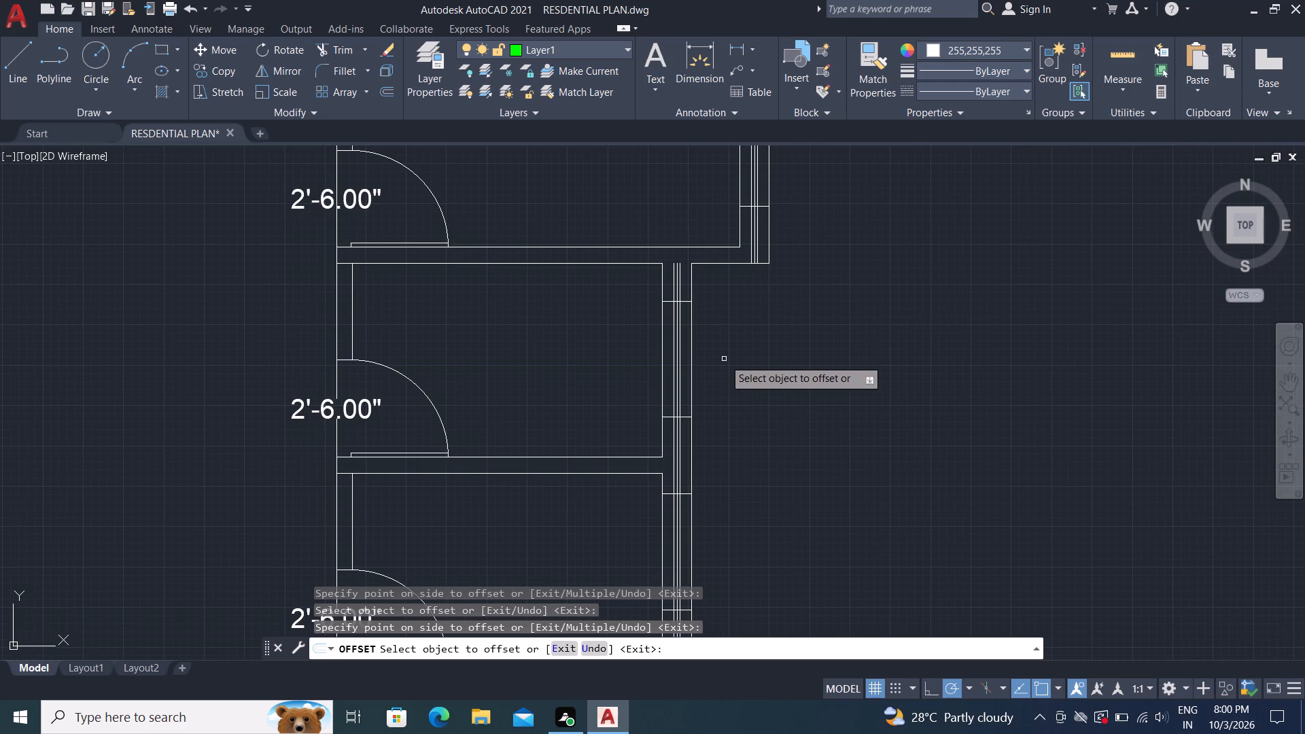
key(Escape)
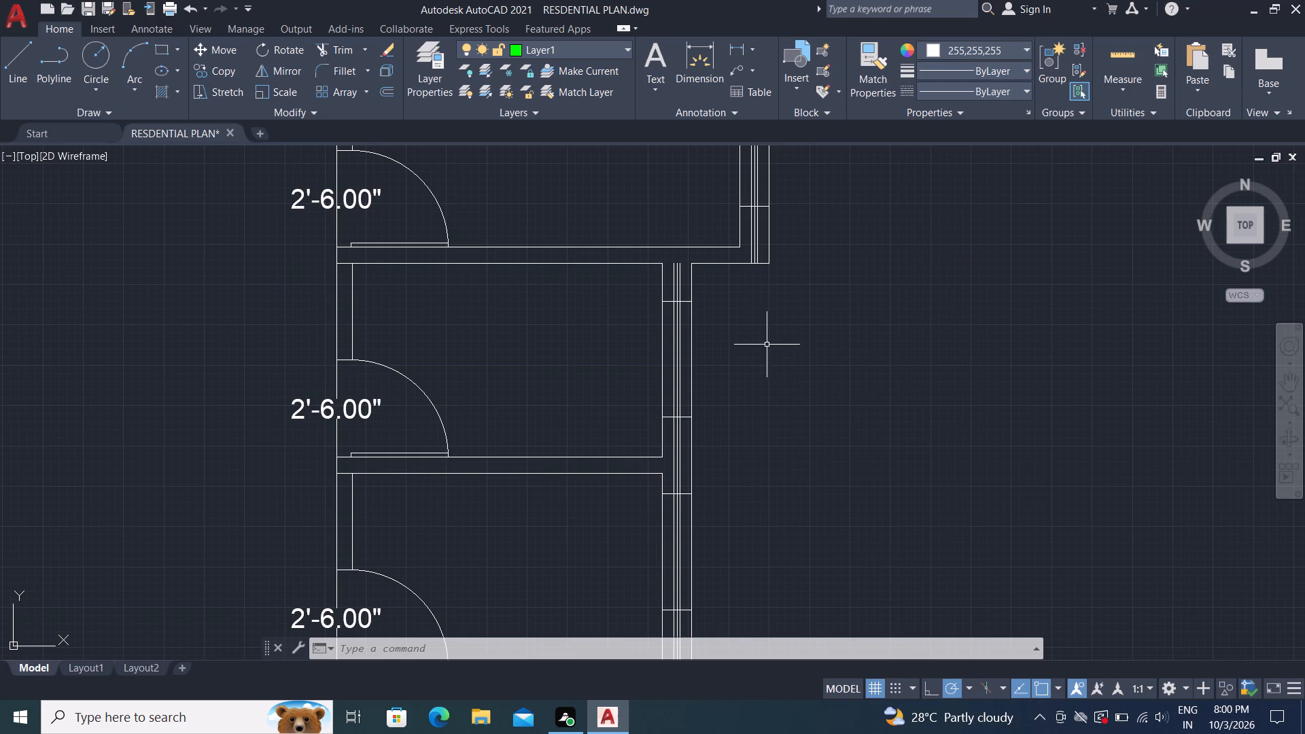
Delete the centre line between the two window lines in the recessed right-hand outer wall.
scroll(663, 350, up, 2)
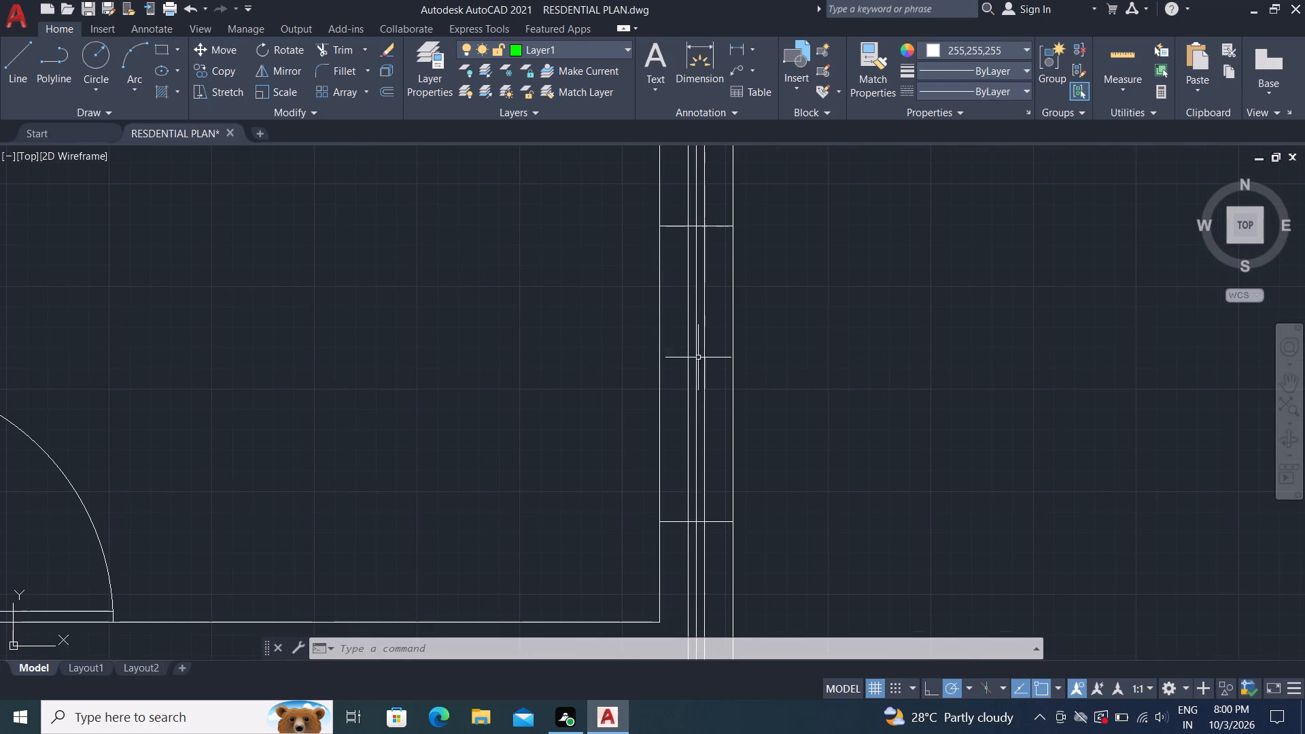
click(695, 358)
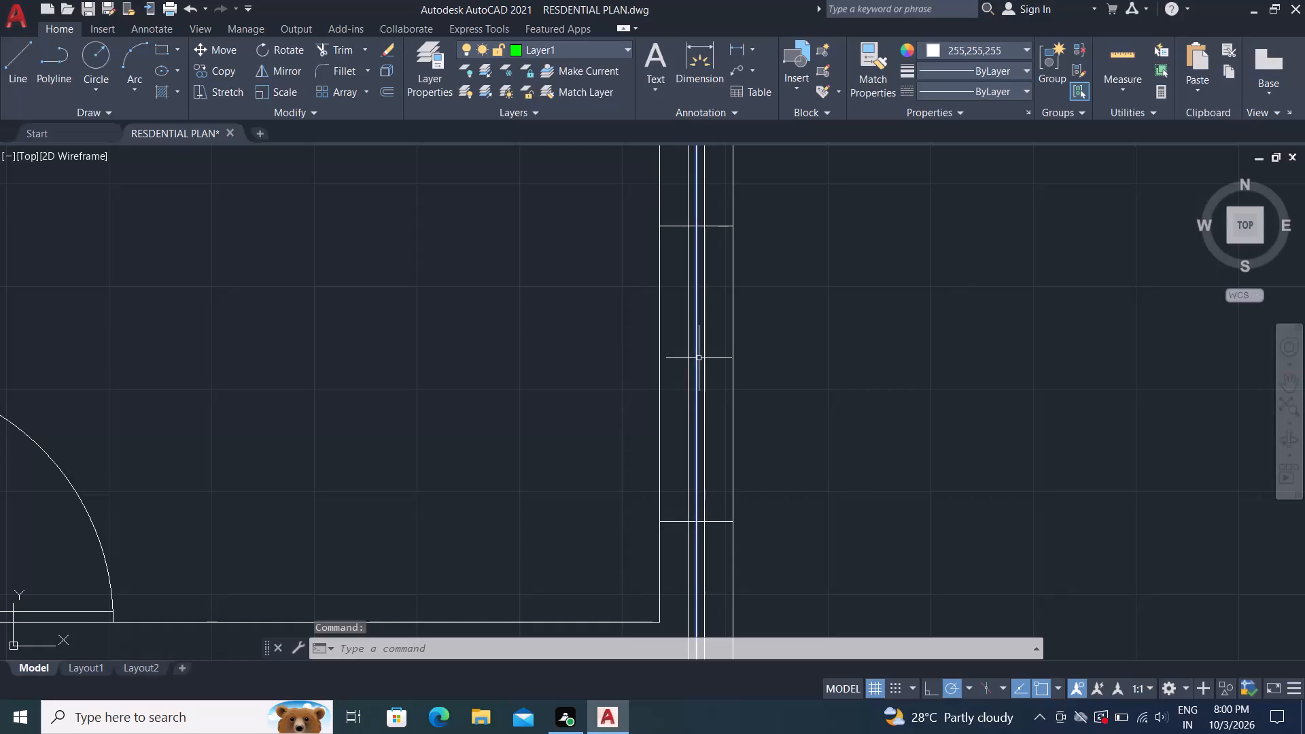
key(Delete)
Trim the two window lines in the recessed right-hand outer wall above, between and below its three window openings.
text(tr)
key(space)
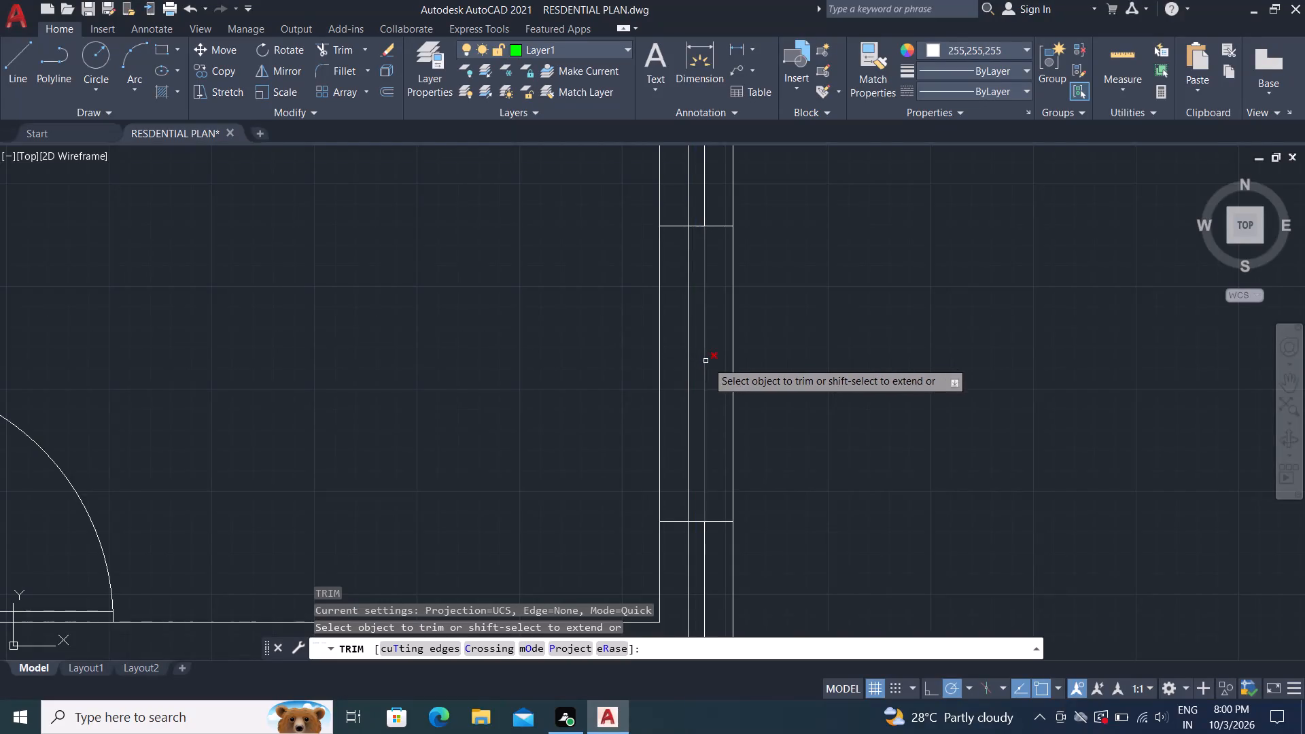
scroll(737, 373, down, 1)
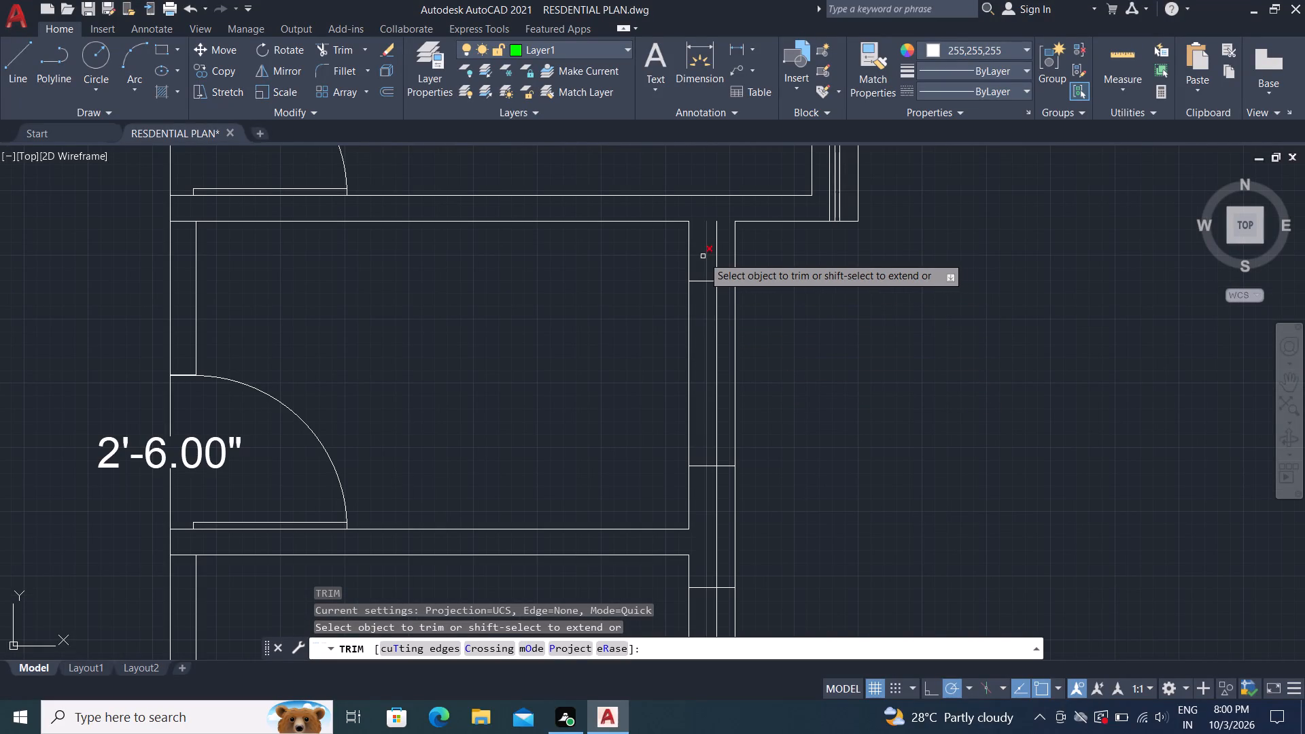
click(703, 256)
click(718, 263)
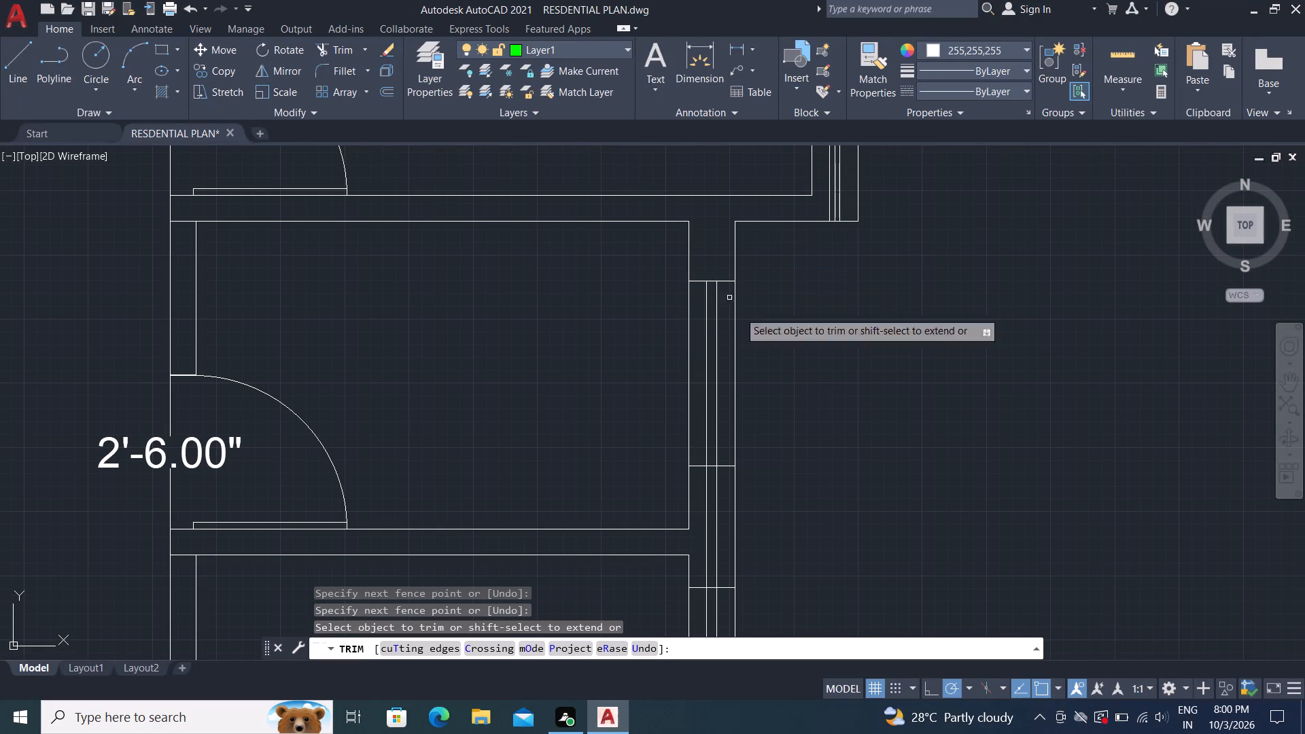
scroll(954, 305, down, 2)
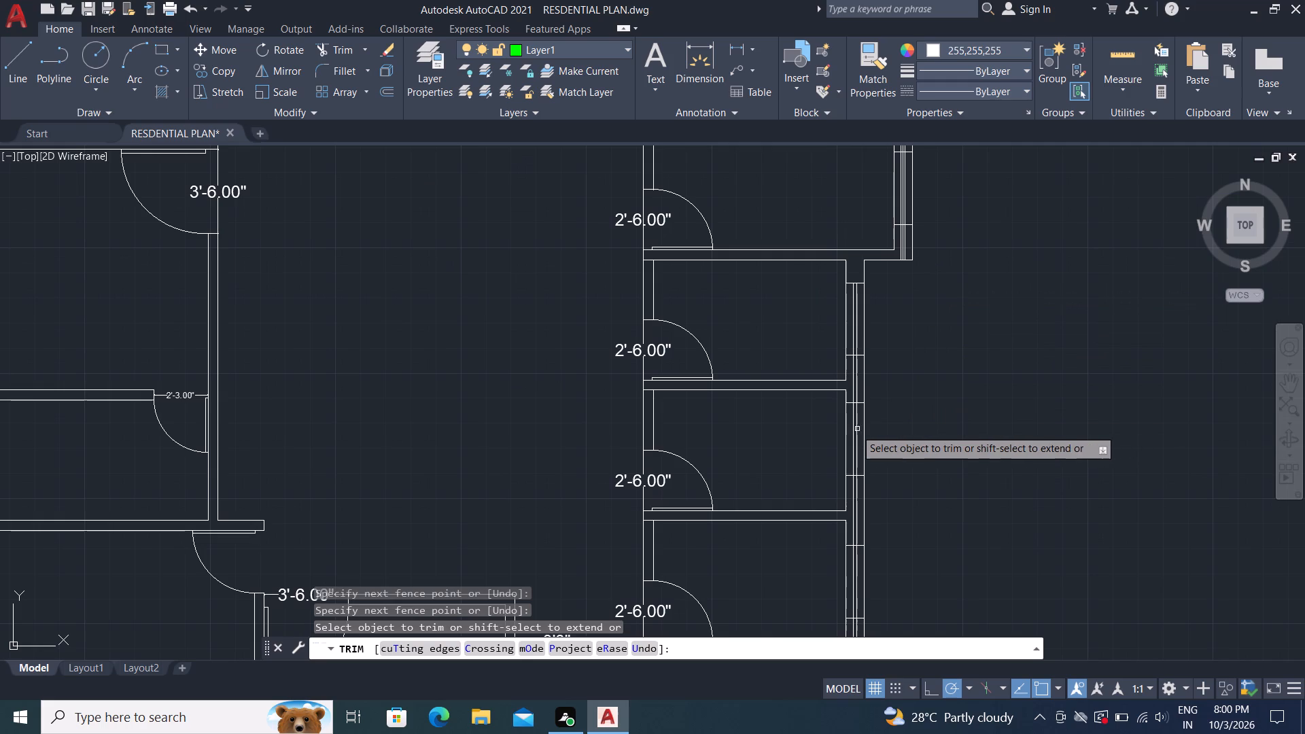
click(853, 394)
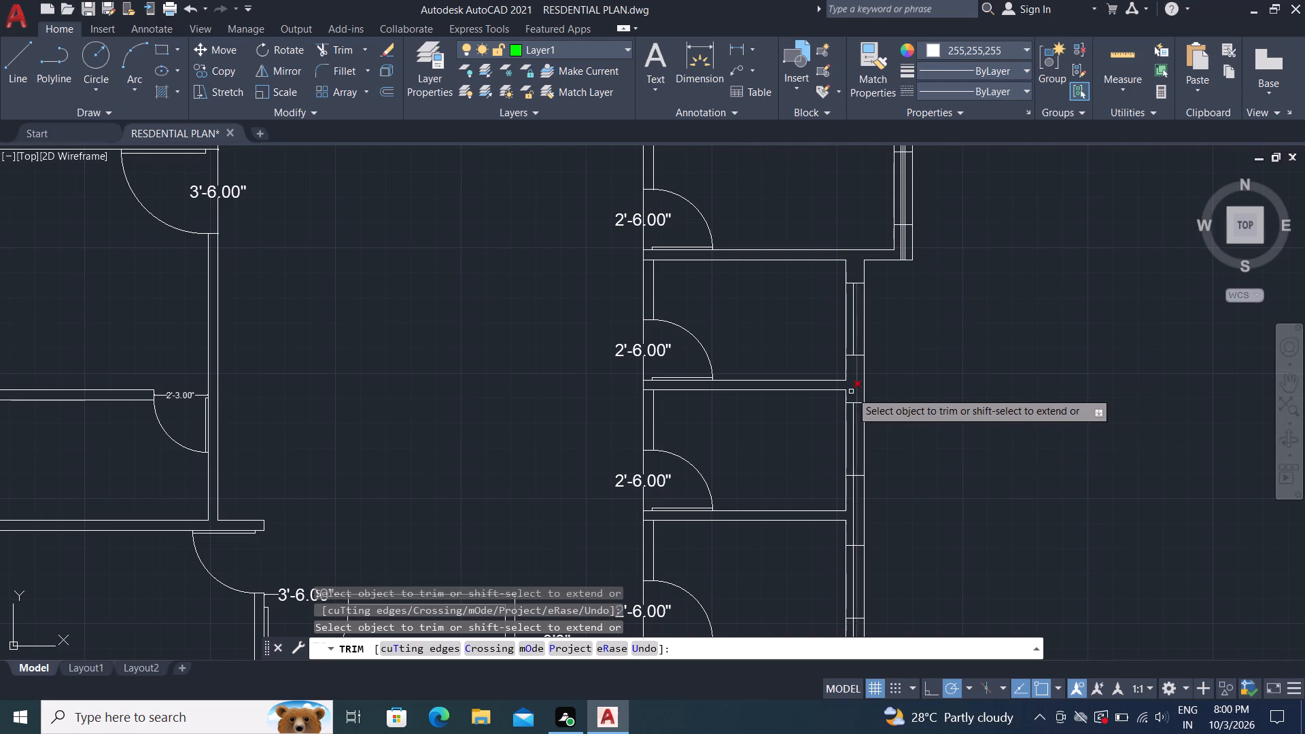
click(856, 393)
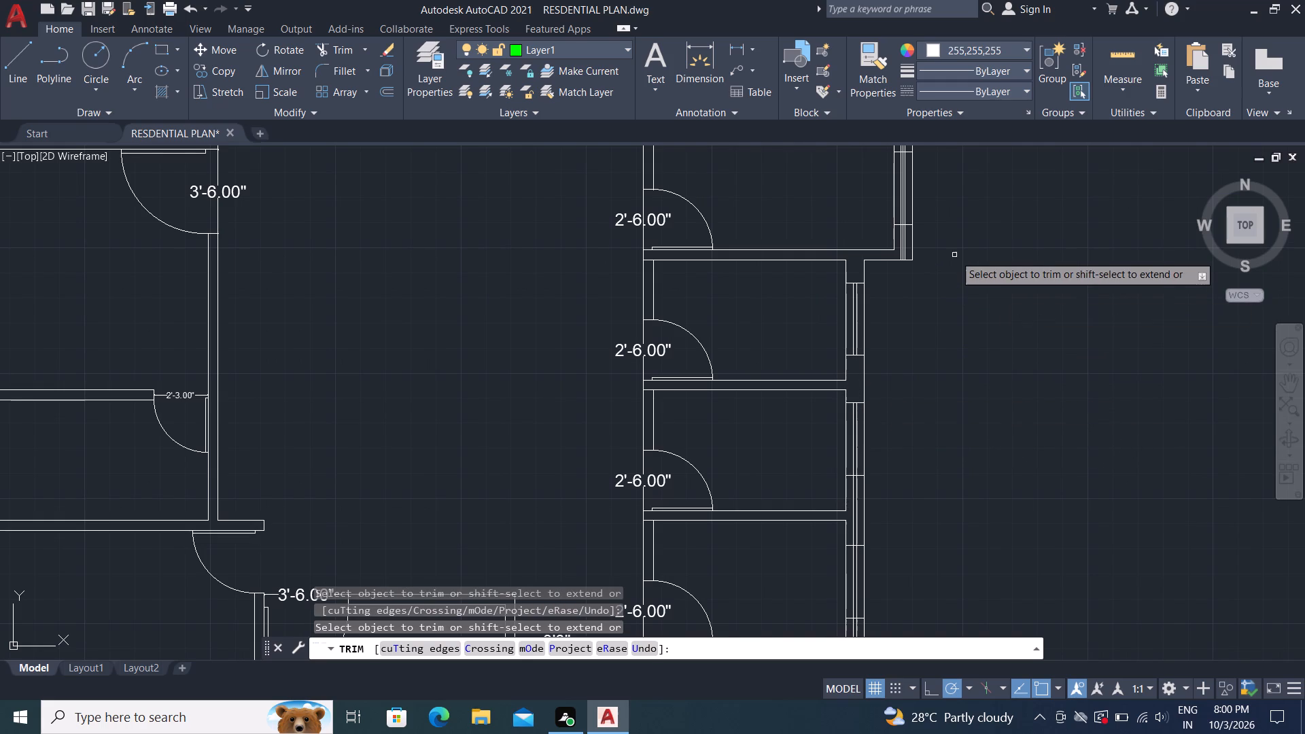
scroll(959, 254, down, 2)
scroll(928, 354, up, 3)
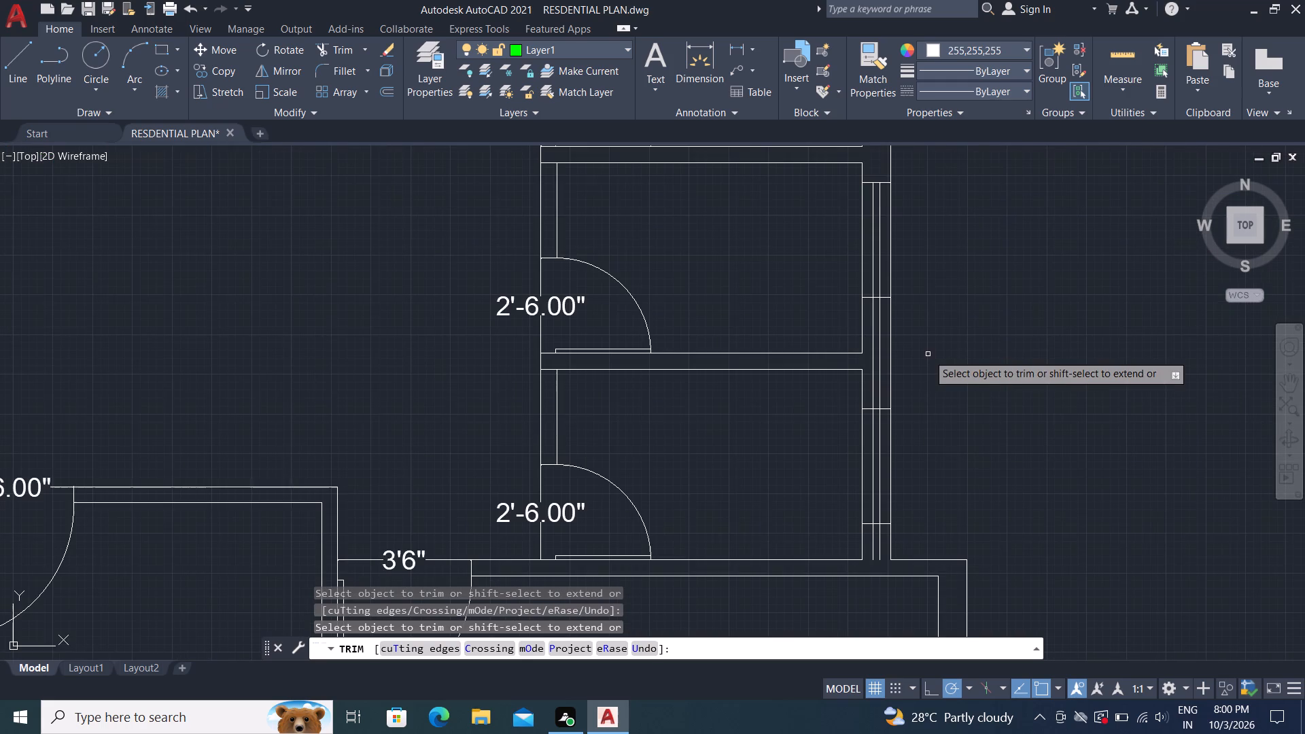
click(877, 346)
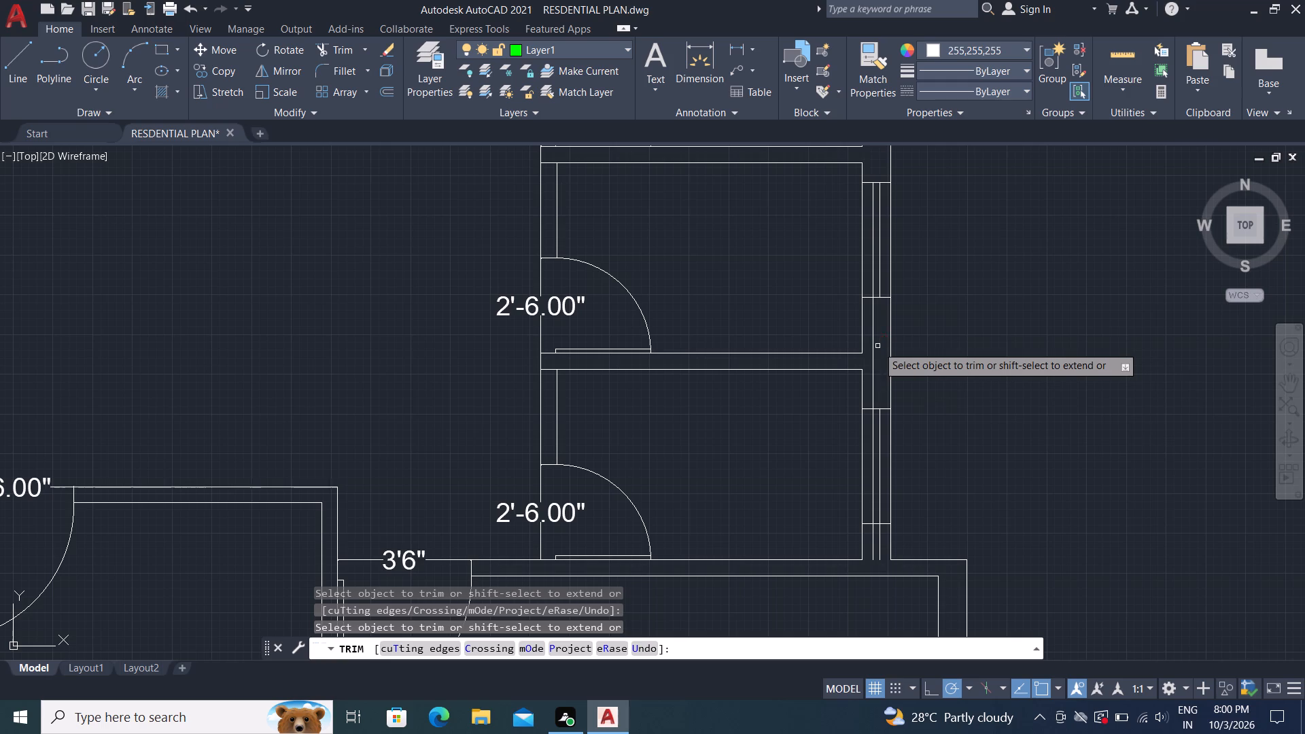
click(872, 341)
scroll(937, 316, down, 2)
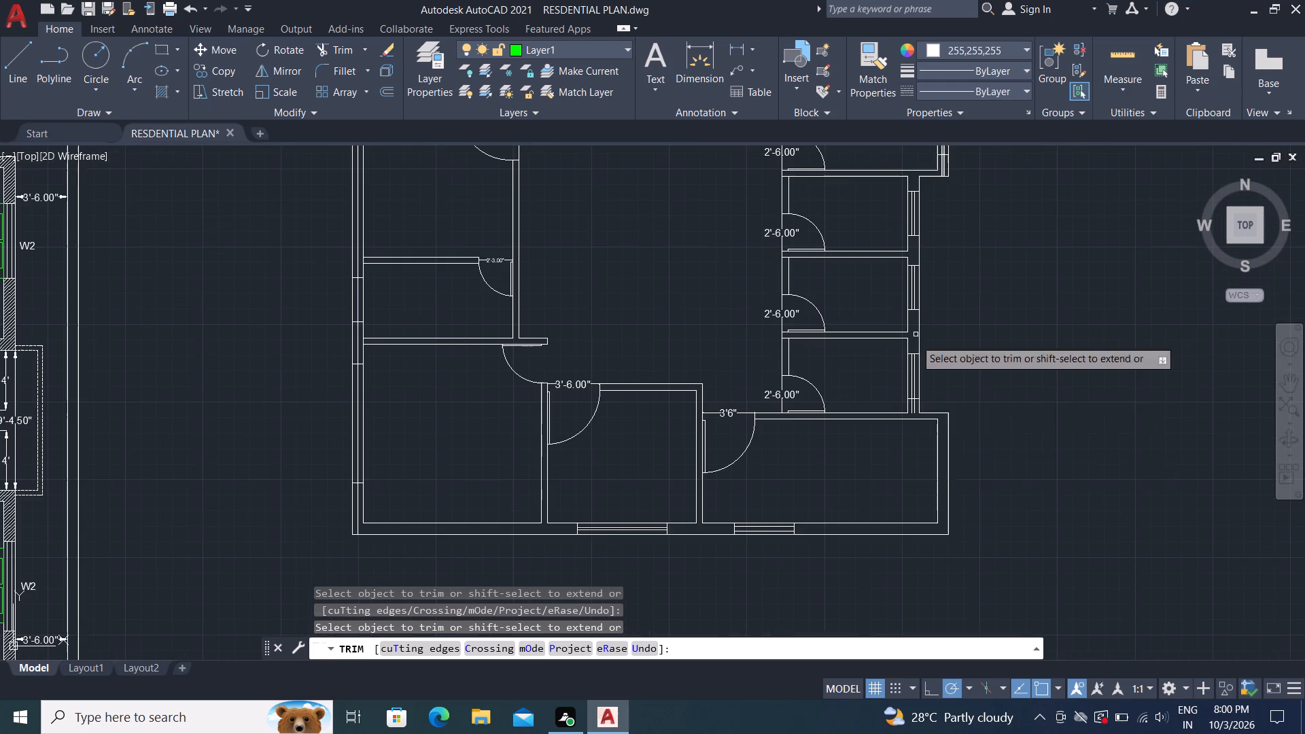
scroll(909, 410, up, 4)
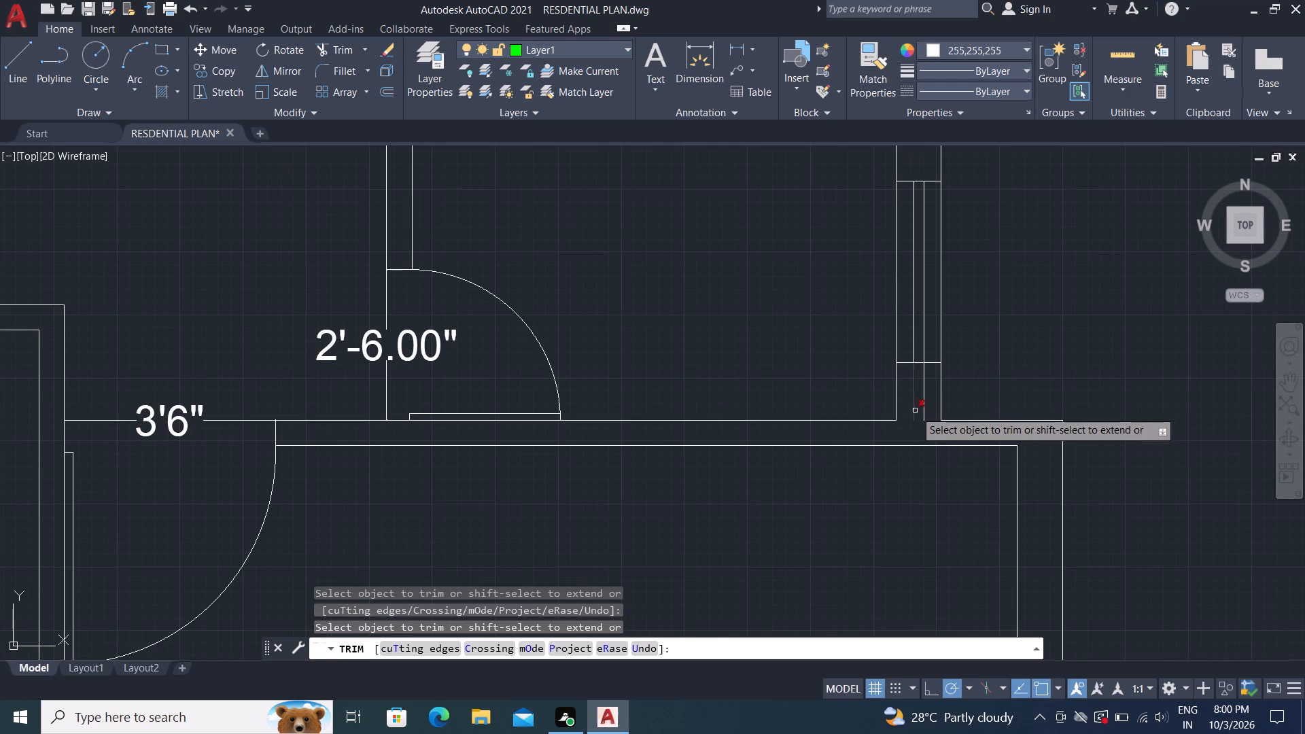
click(913, 408)
click(924, 407)
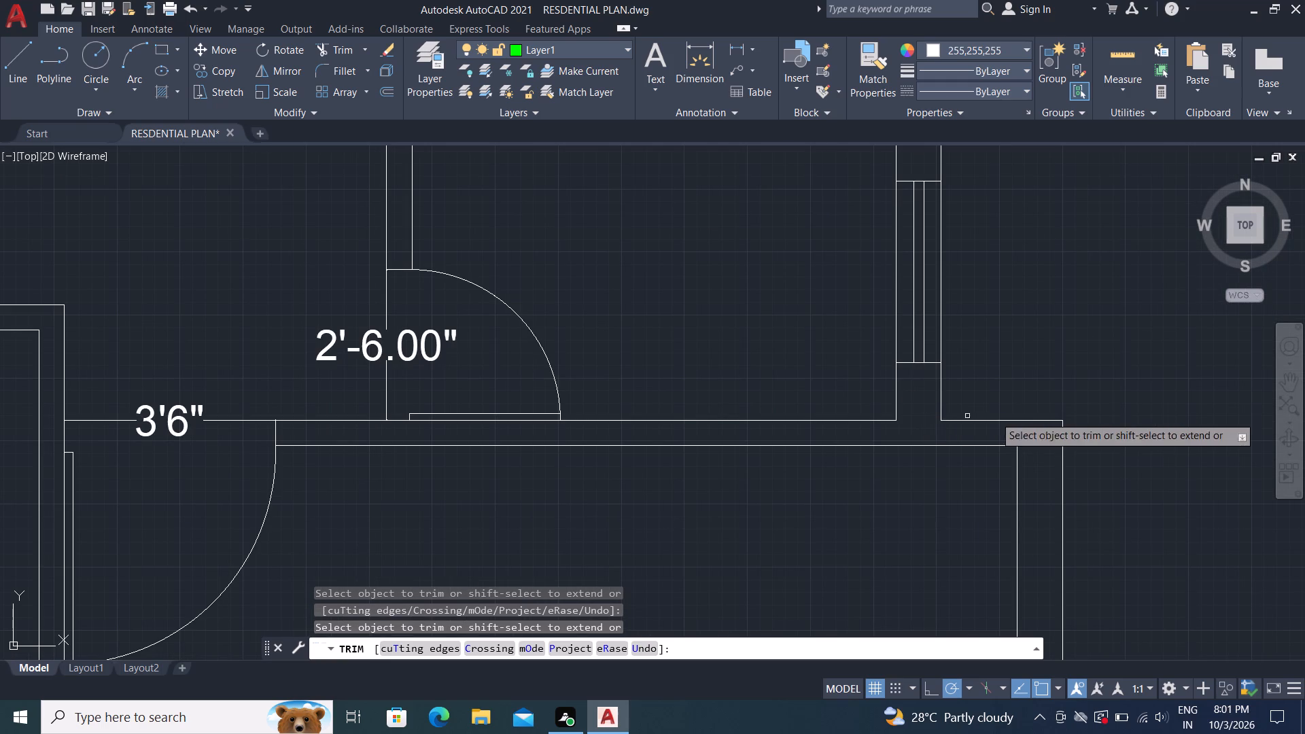
Trim the window lines in the projecting upper right-hand wall above and below the window opening, and remove the centre line inside it.
scroll(1040, 415, down, 2)
scroll(1061, 345, down, 1)
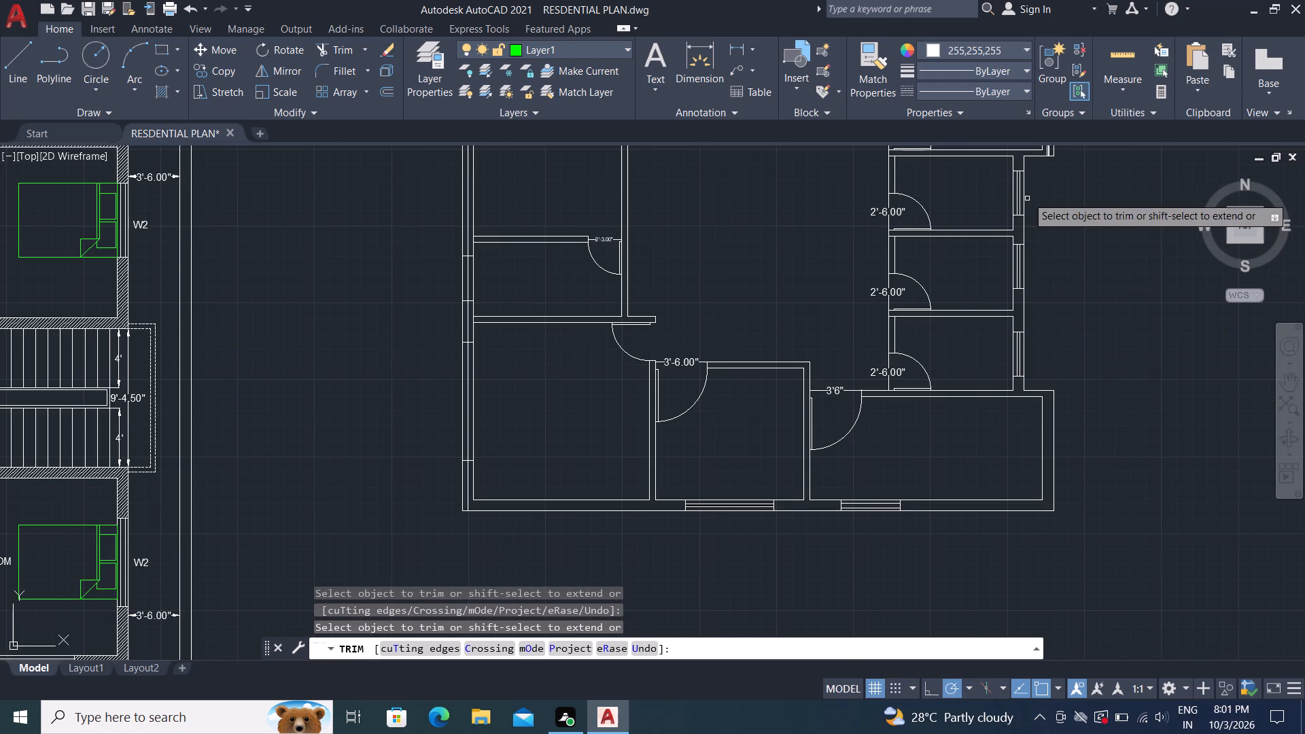
scroll(1064, 222, down, 1)
scroll(1049, 180, up, 4)
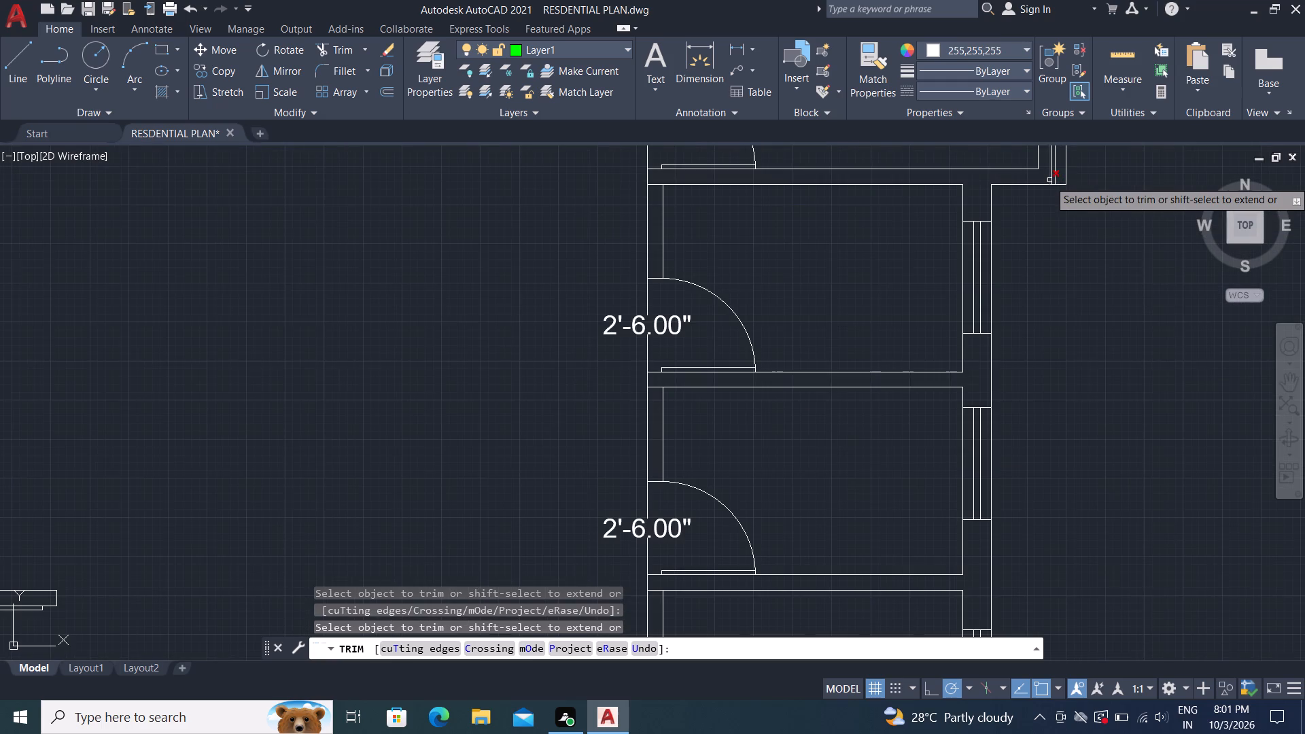
scroll(1087, 330, down, 3)
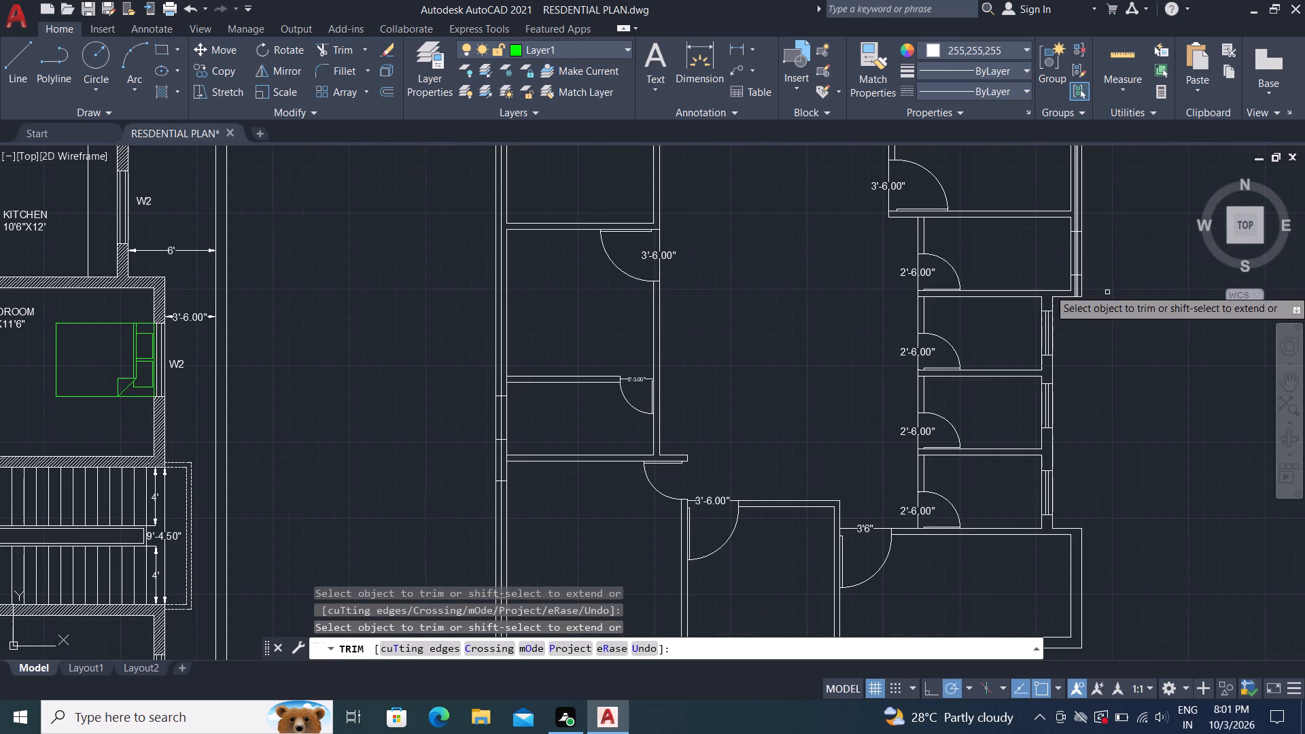
scroll(1090, 279, up, 3)
click(1047, 285)
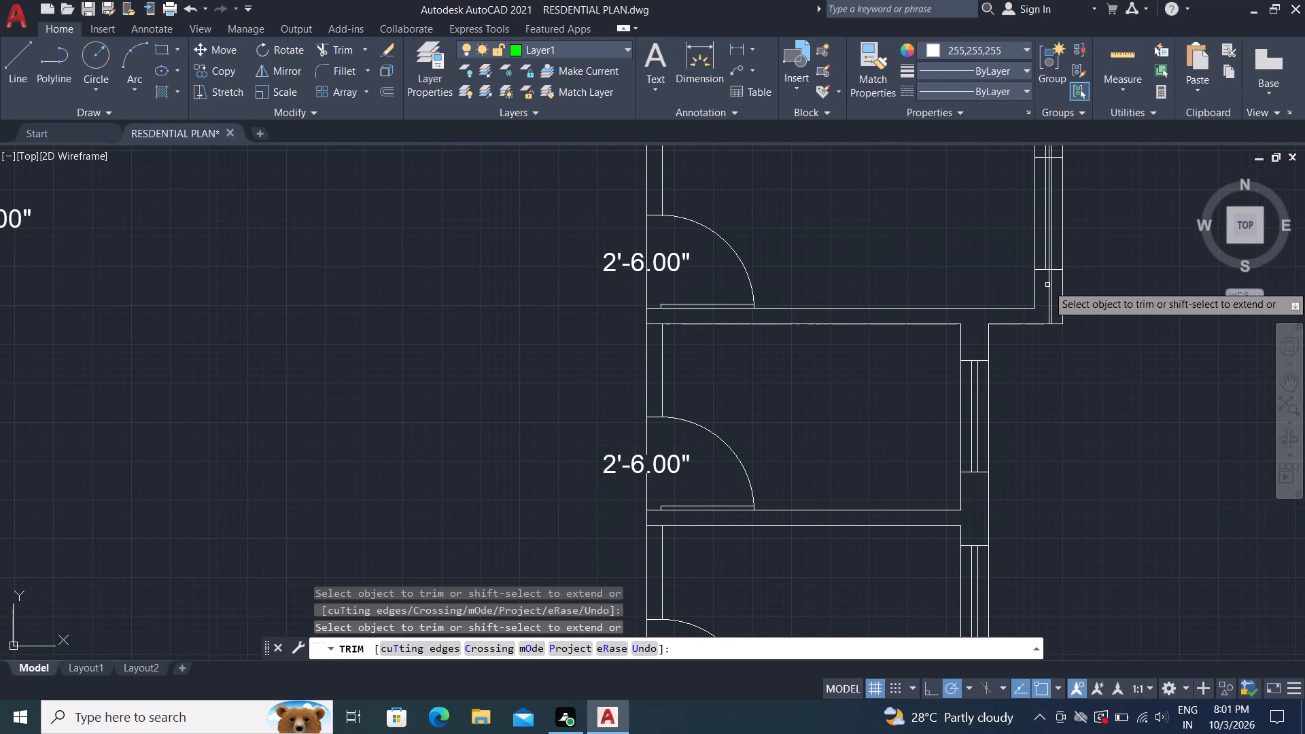
click(1050, 285)
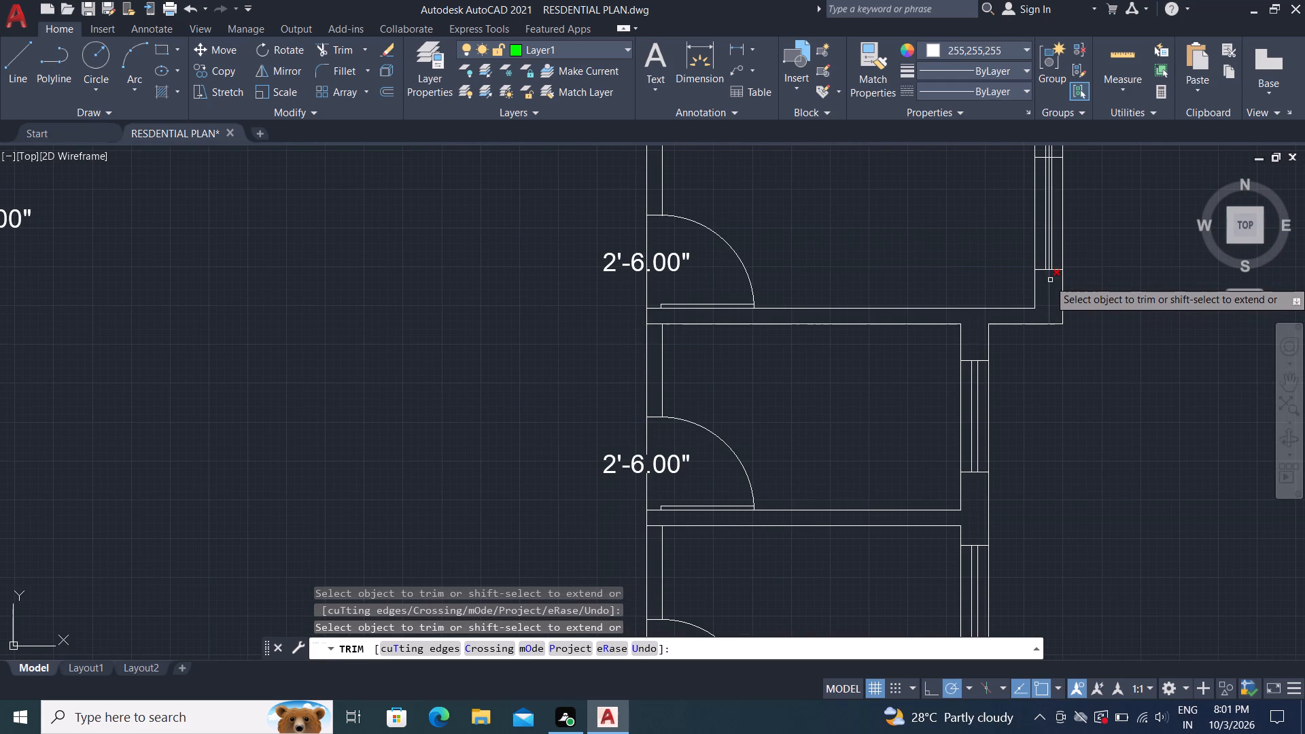
click(1050, 280)
scroll(1044, 245, up, 4)
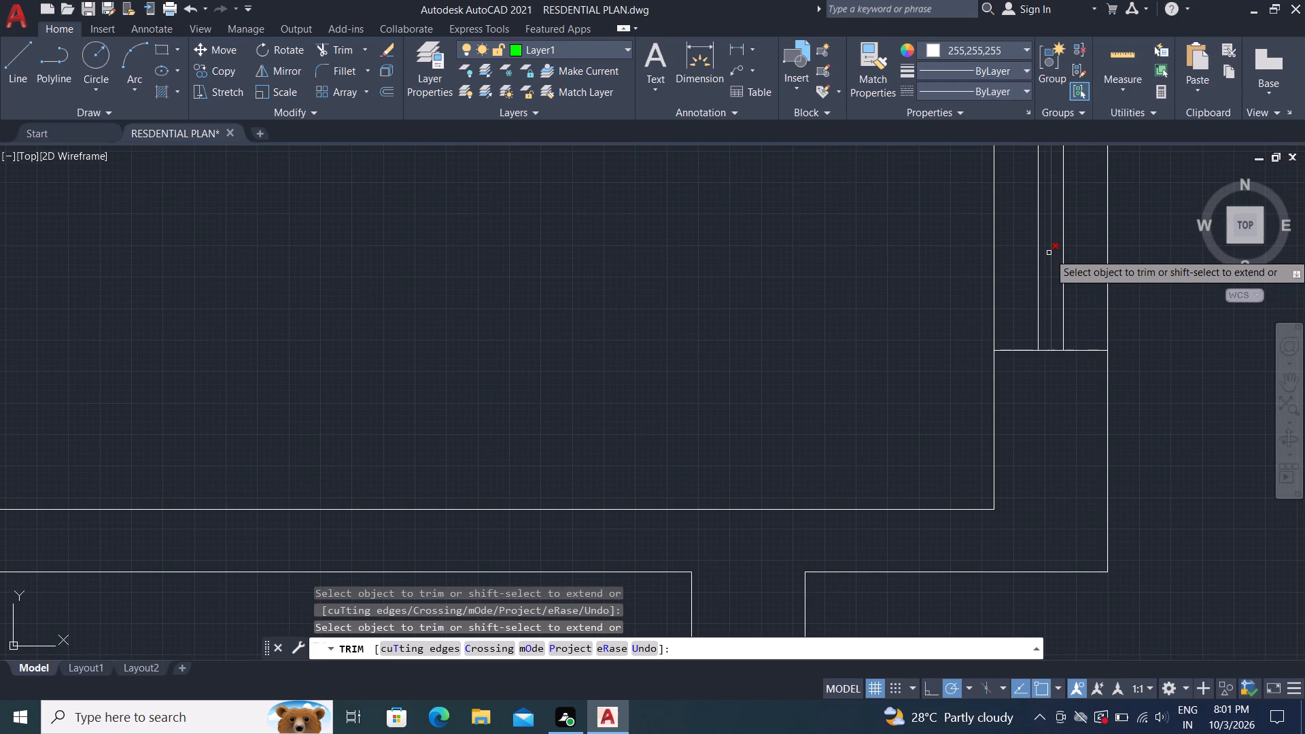
click(1049, 253)
scroll(1175, 511, down, 2)
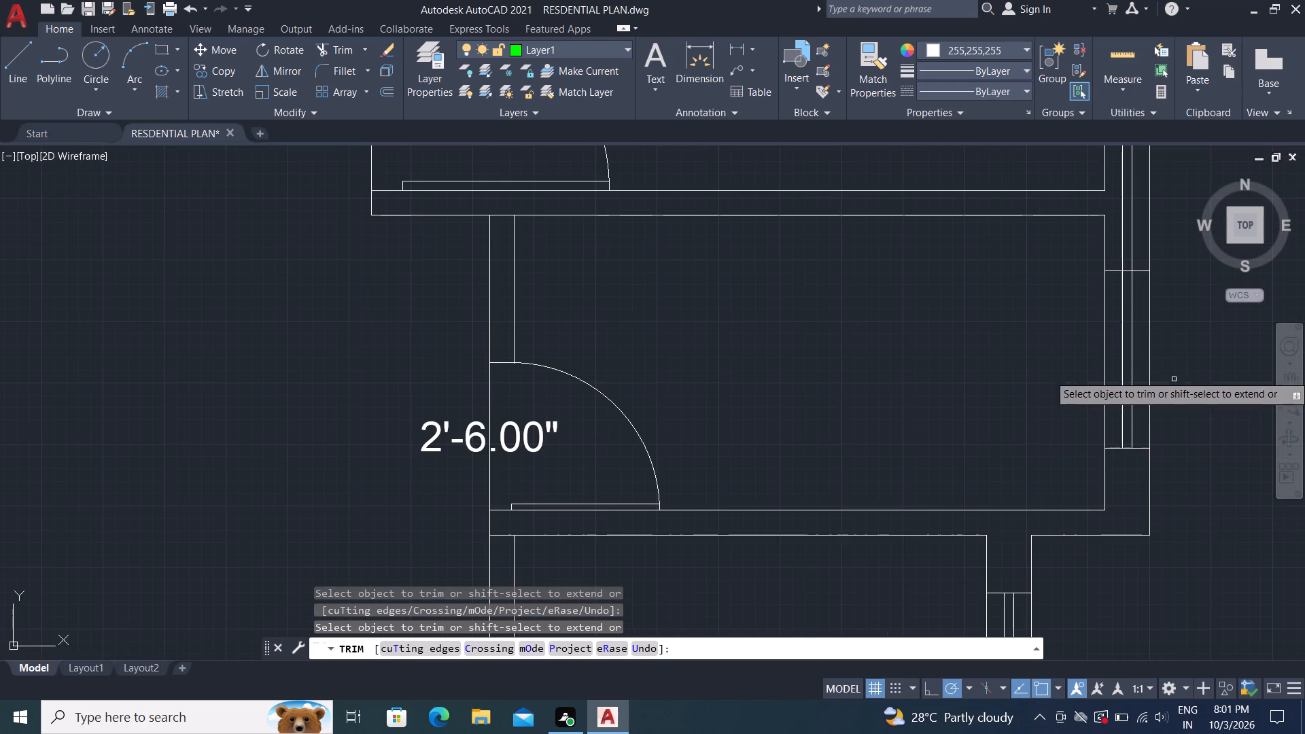
click(1124, 261)
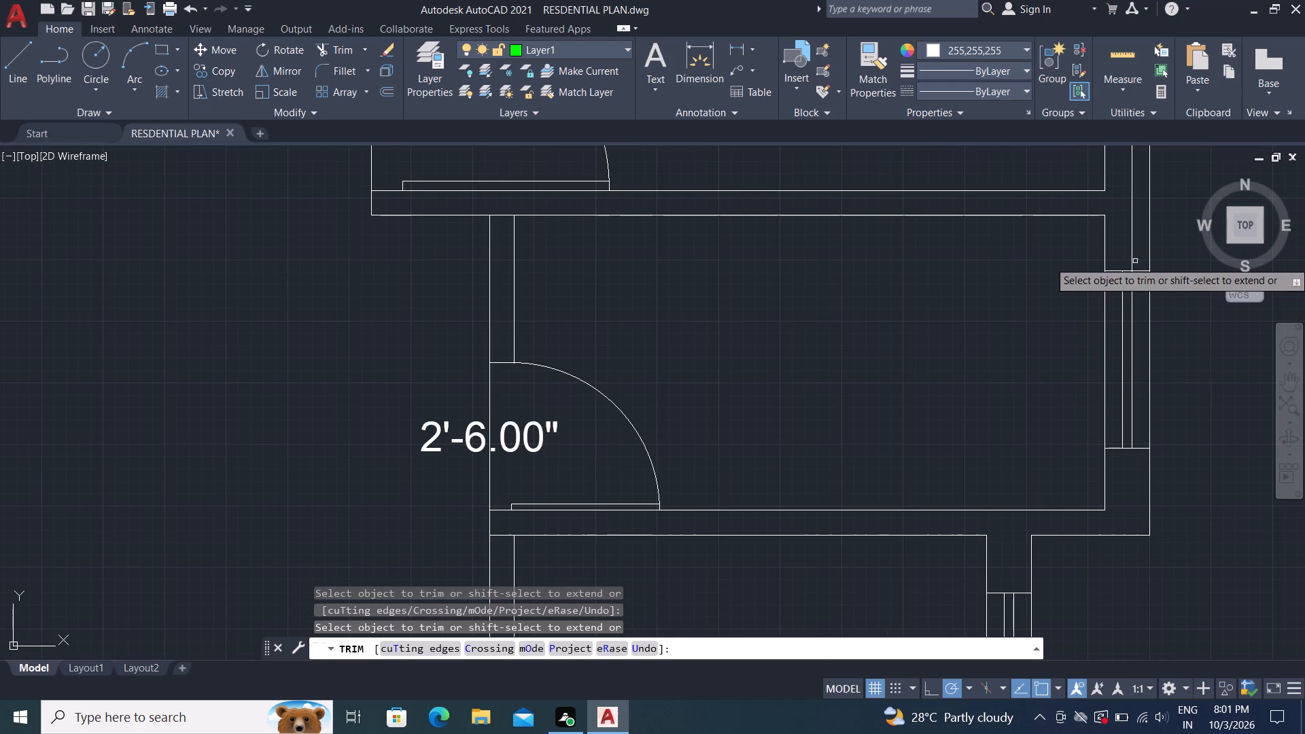
click(1130, 260)
scroll(1034, 309, down, 3)
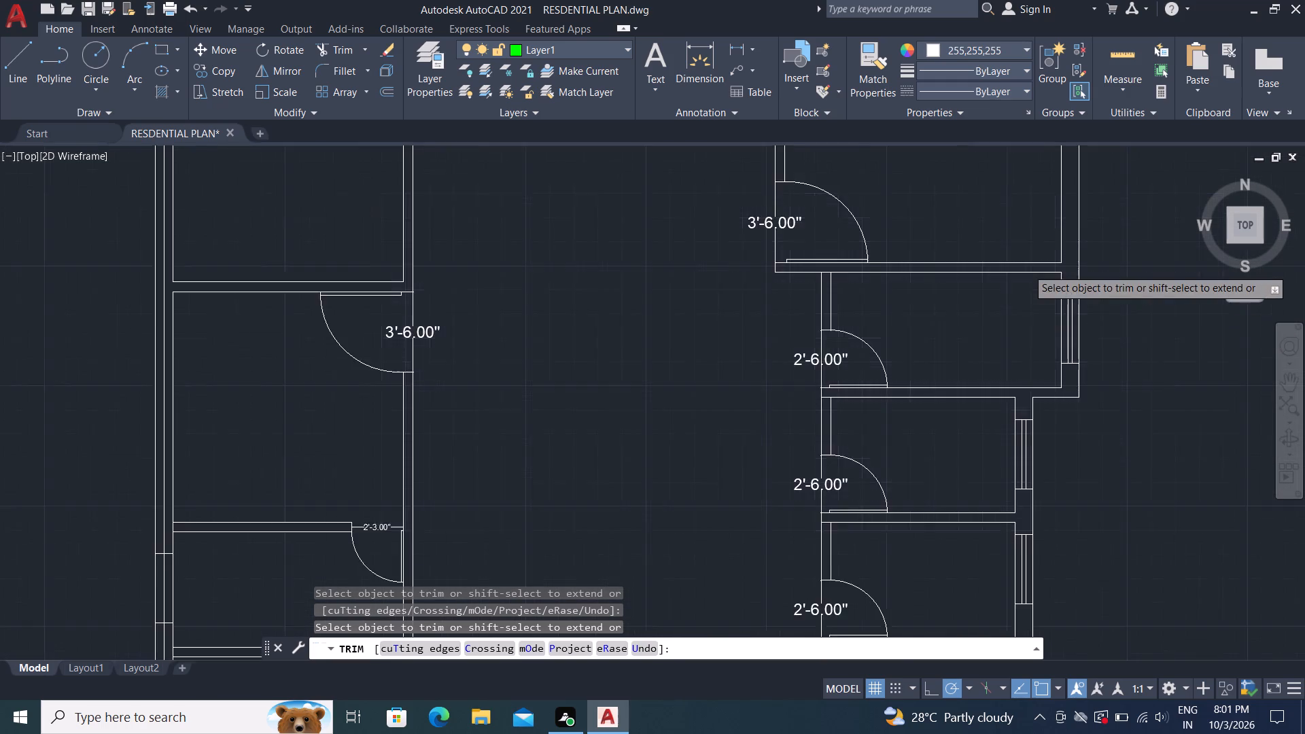
scroll(1196, 432, down, 1)
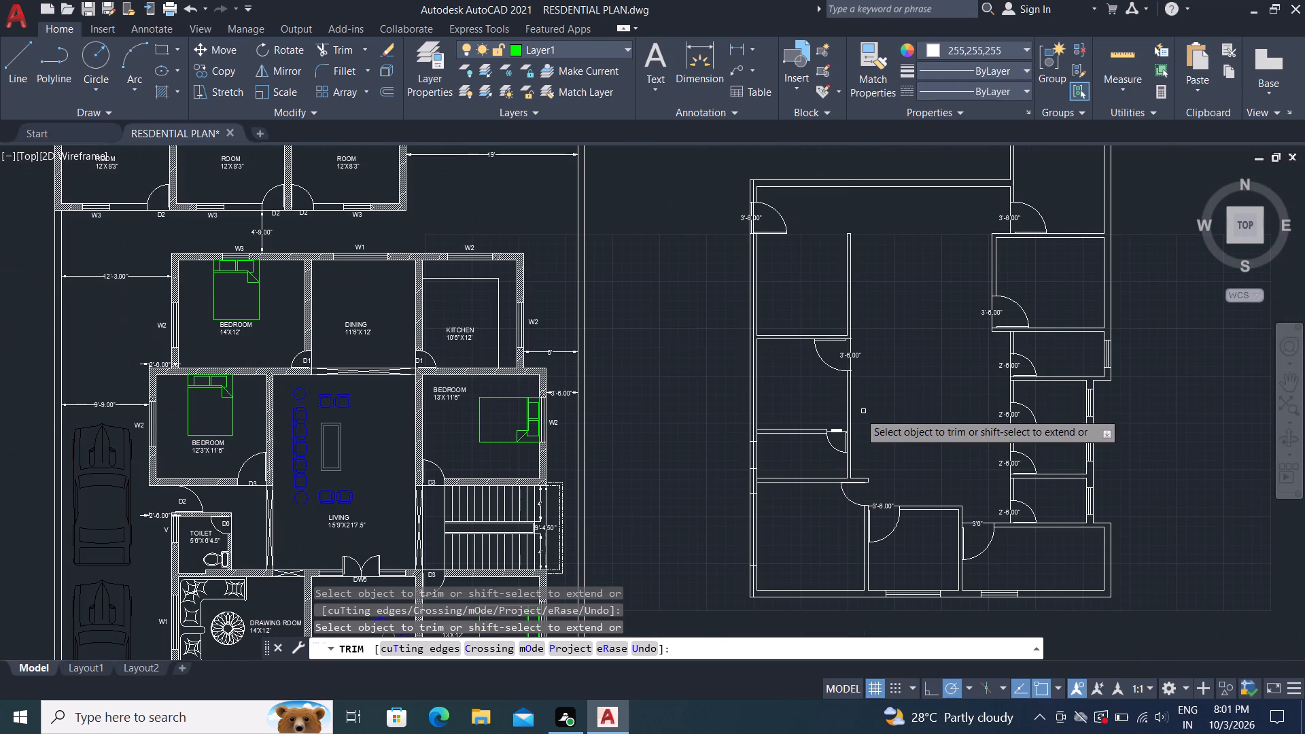
scroll(780, 529, up, 3)
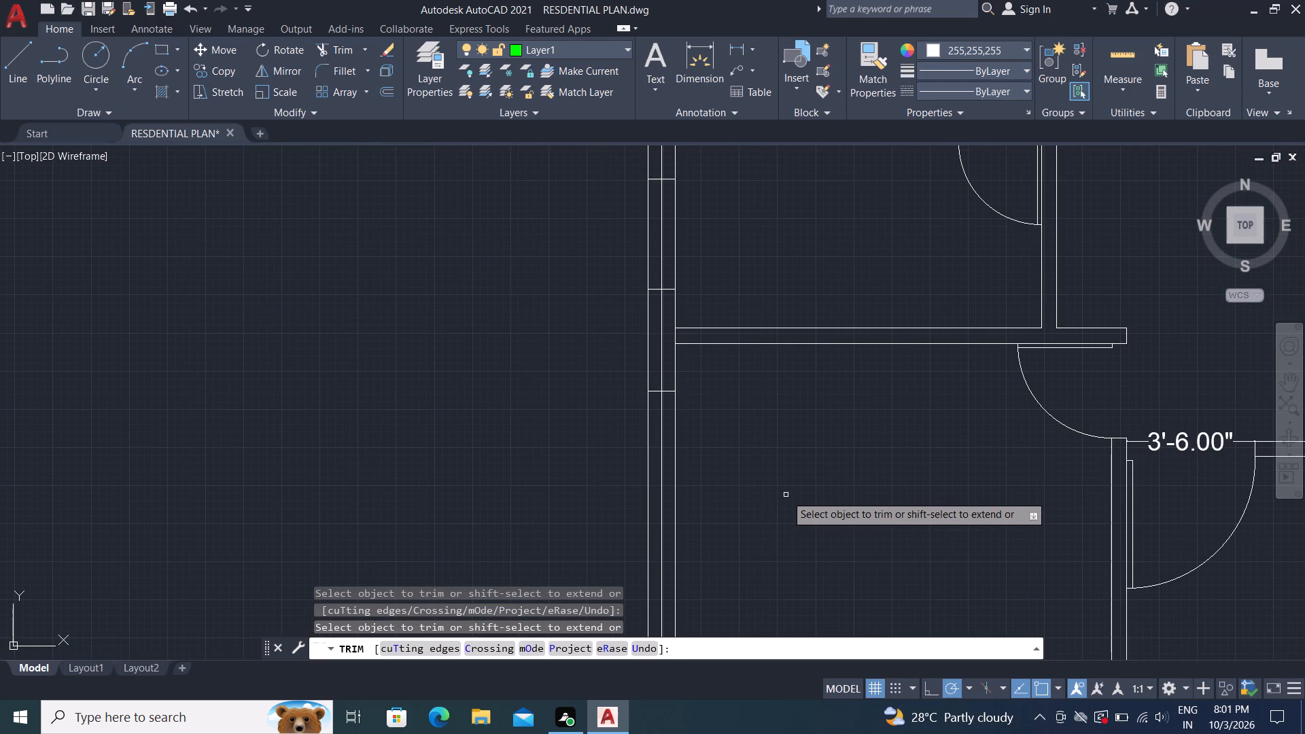
key(Escape)
Offset the centre line of the building's left outer wall 1" to both sides.
text(o)
key(space)
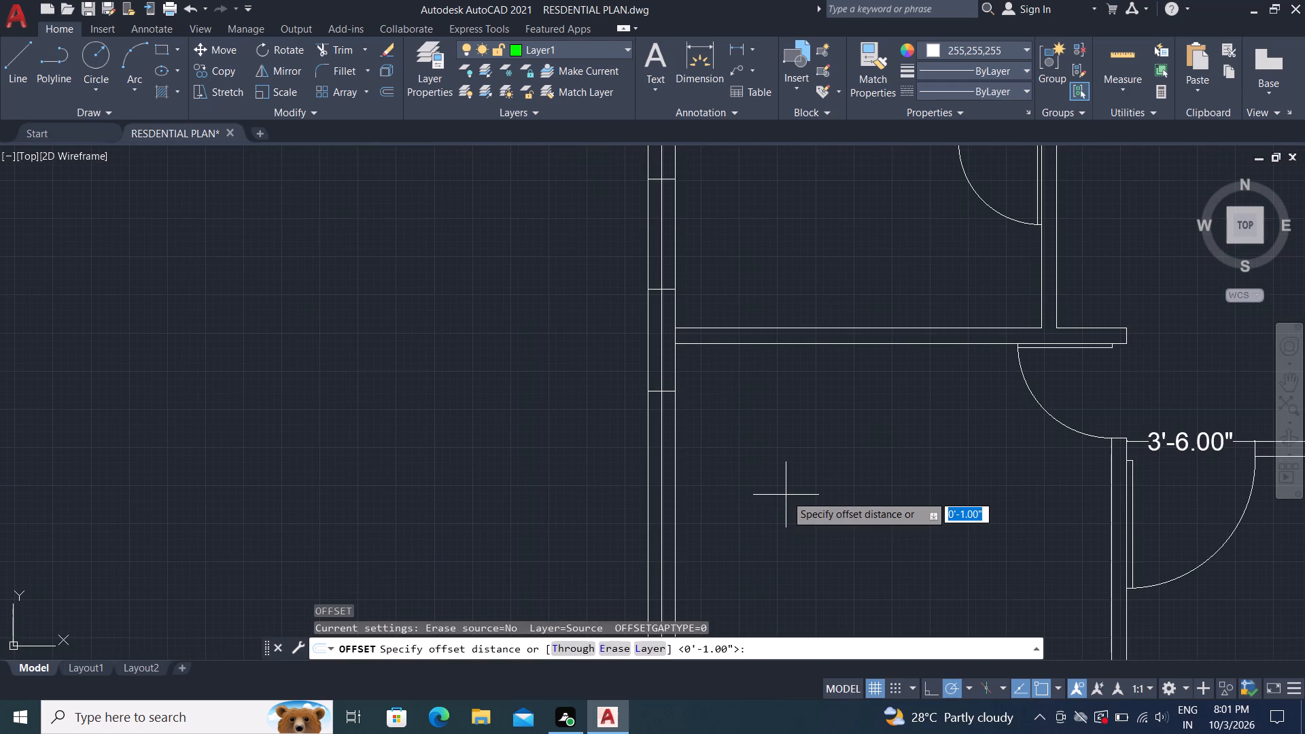
key(space)
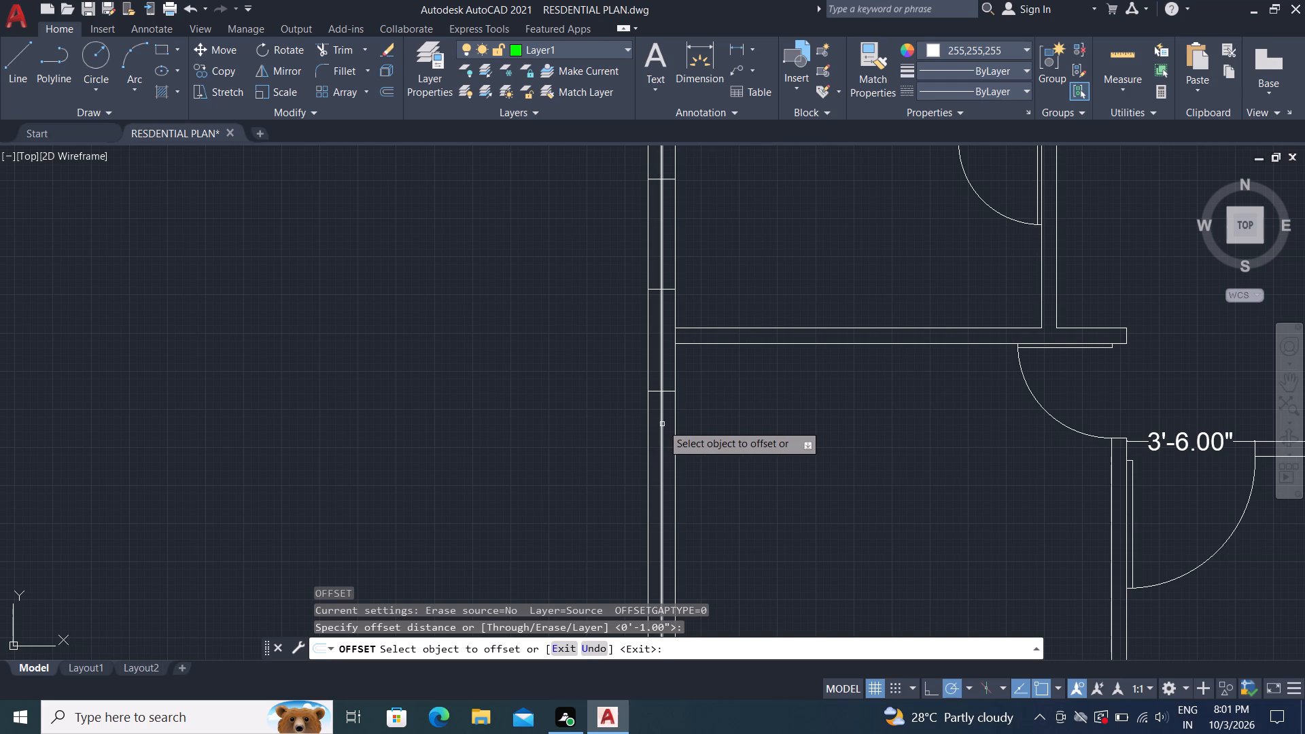
click(662, 424)
click(648, 429)
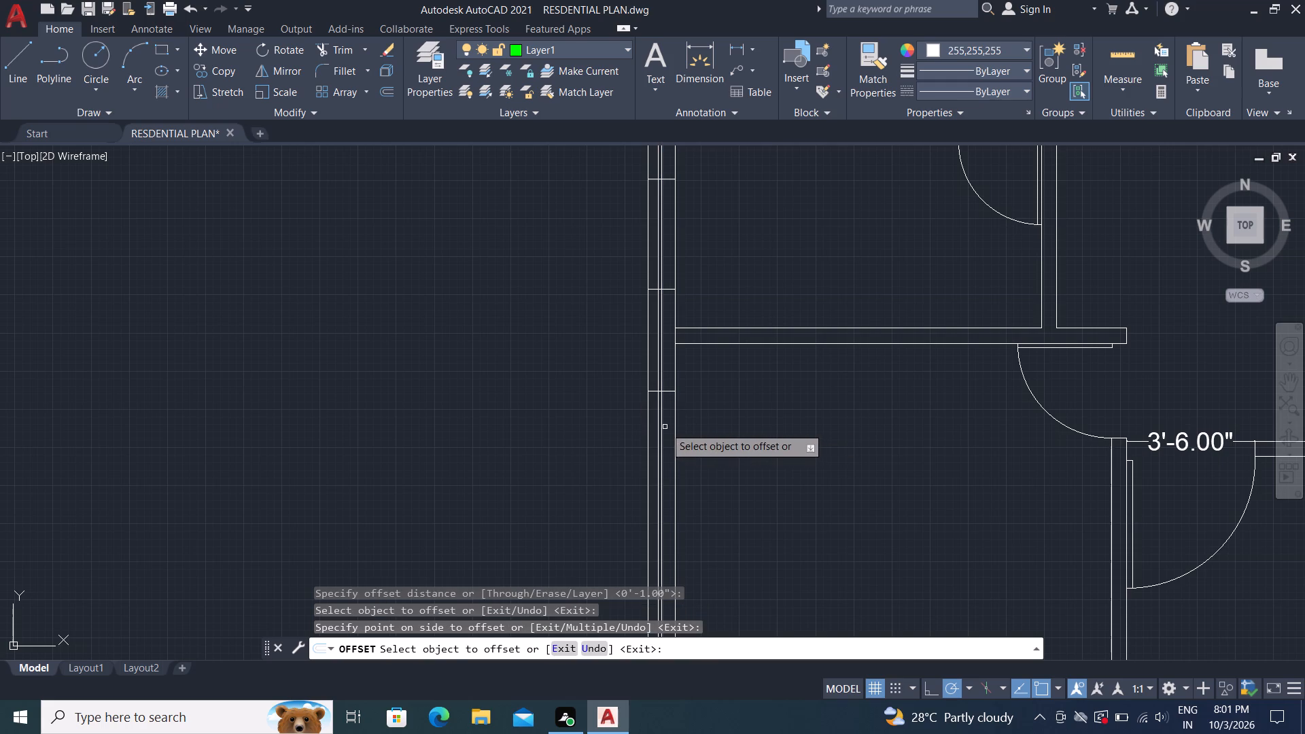
scroll(665, 427, up, 2)
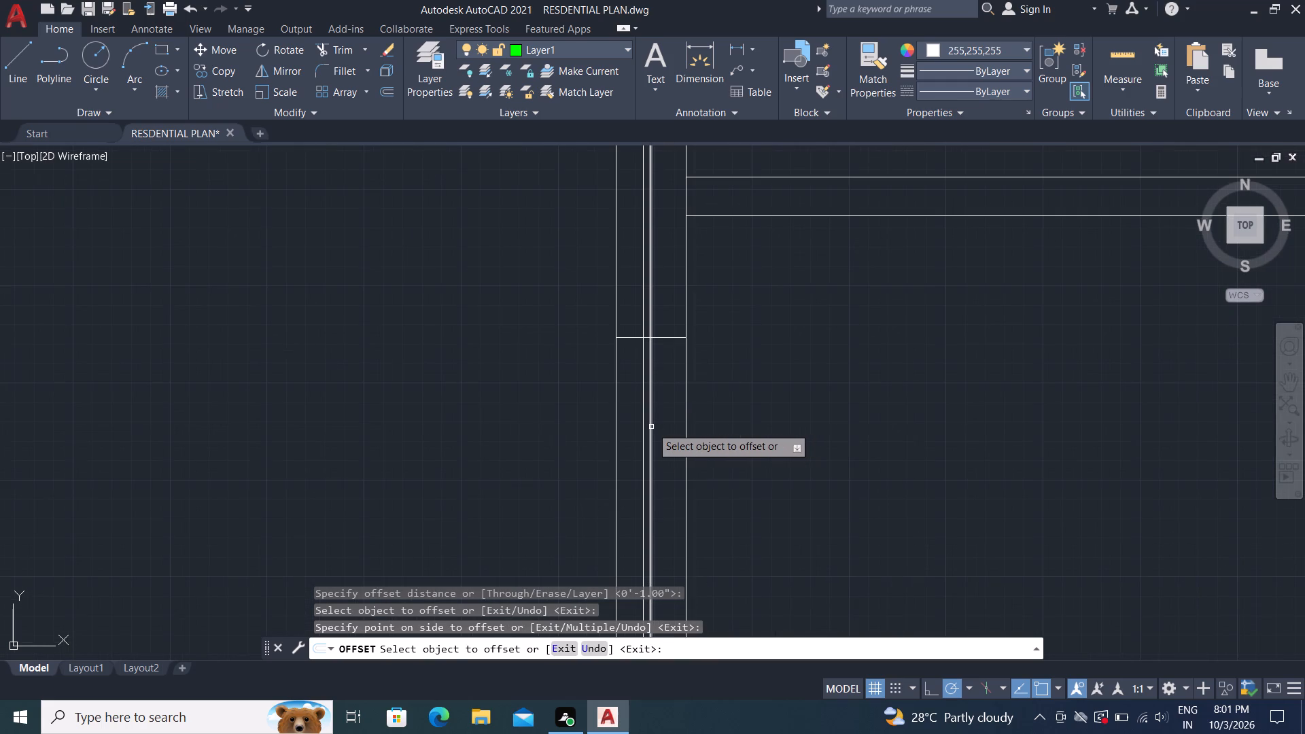
click(651, 427)
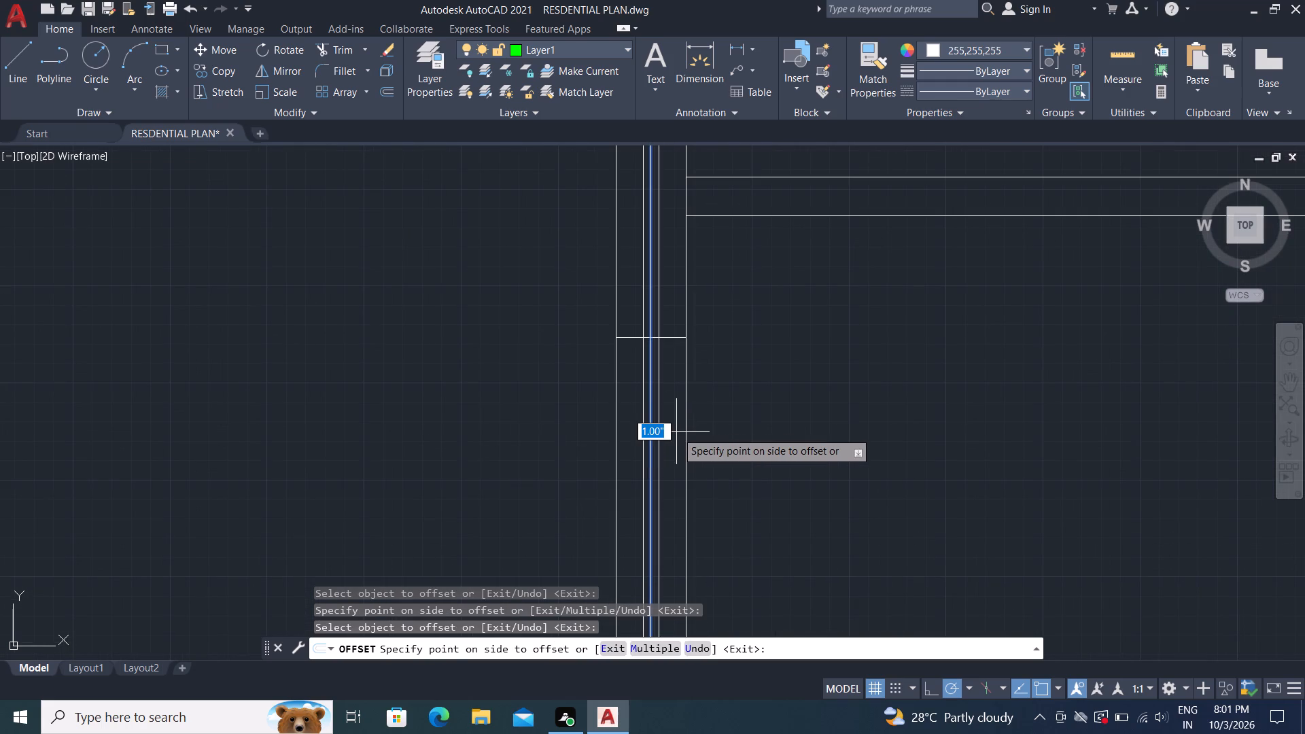
click(676, 432)
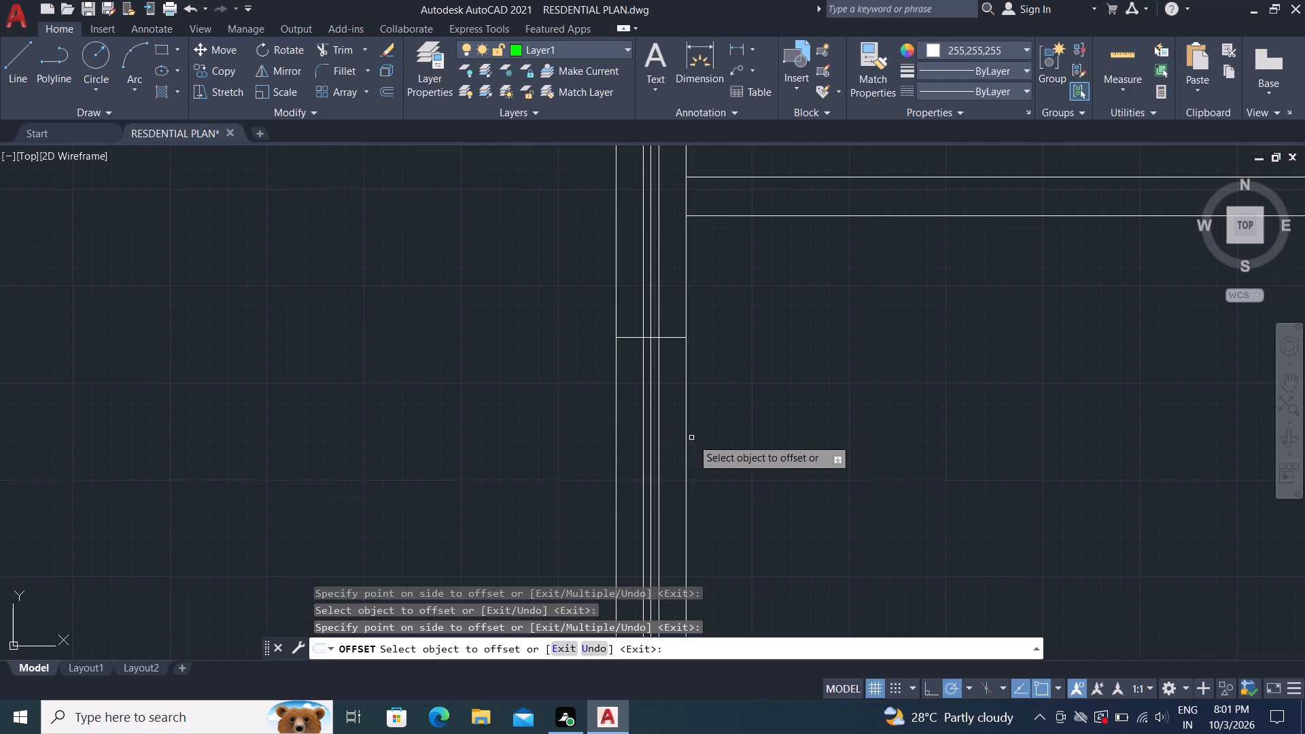
key(Escape)
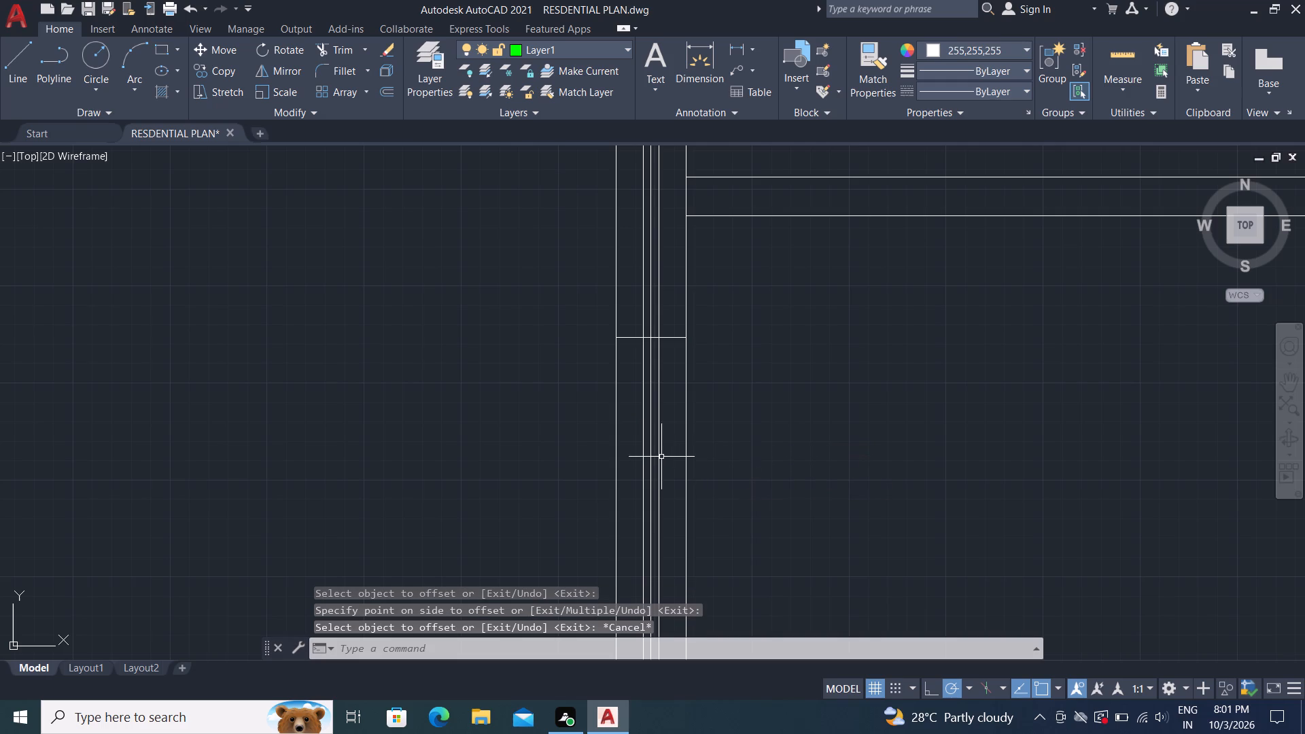
Delete the centre line between the two new window lines in the left outer wall.
click(652, 448)
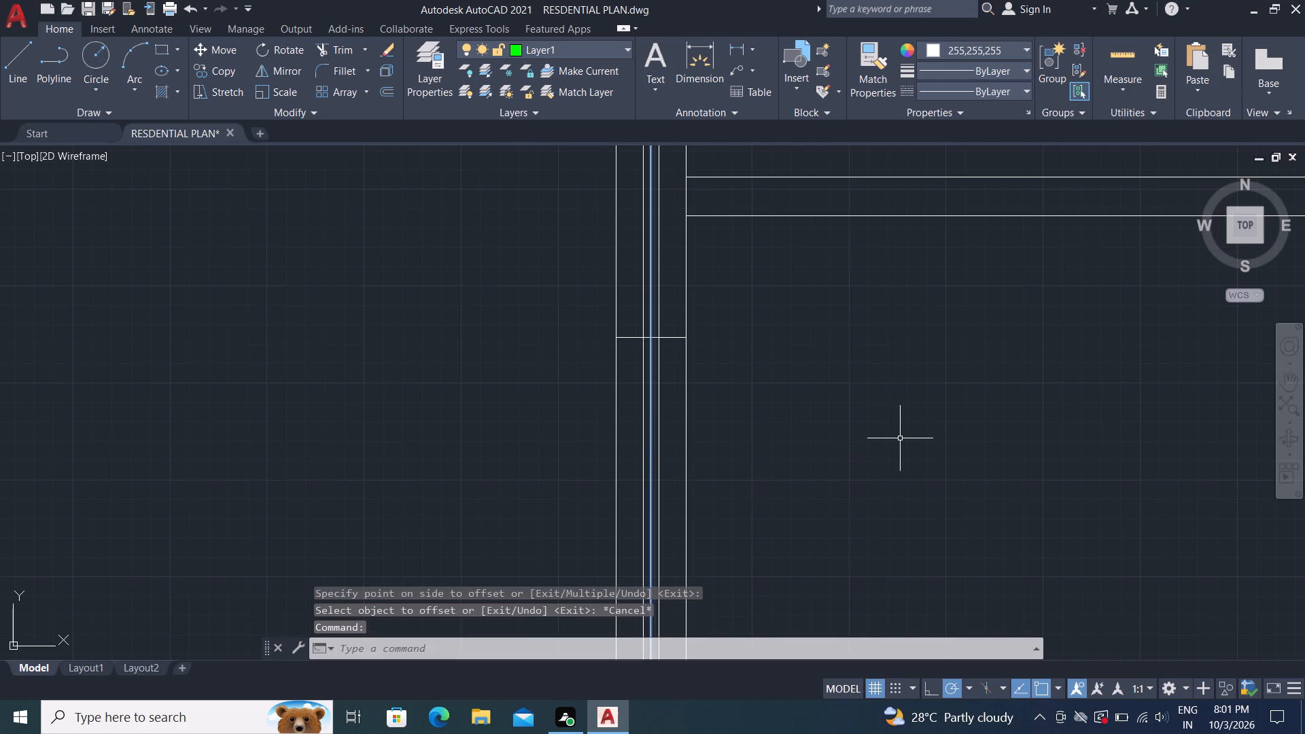
key(Delete)
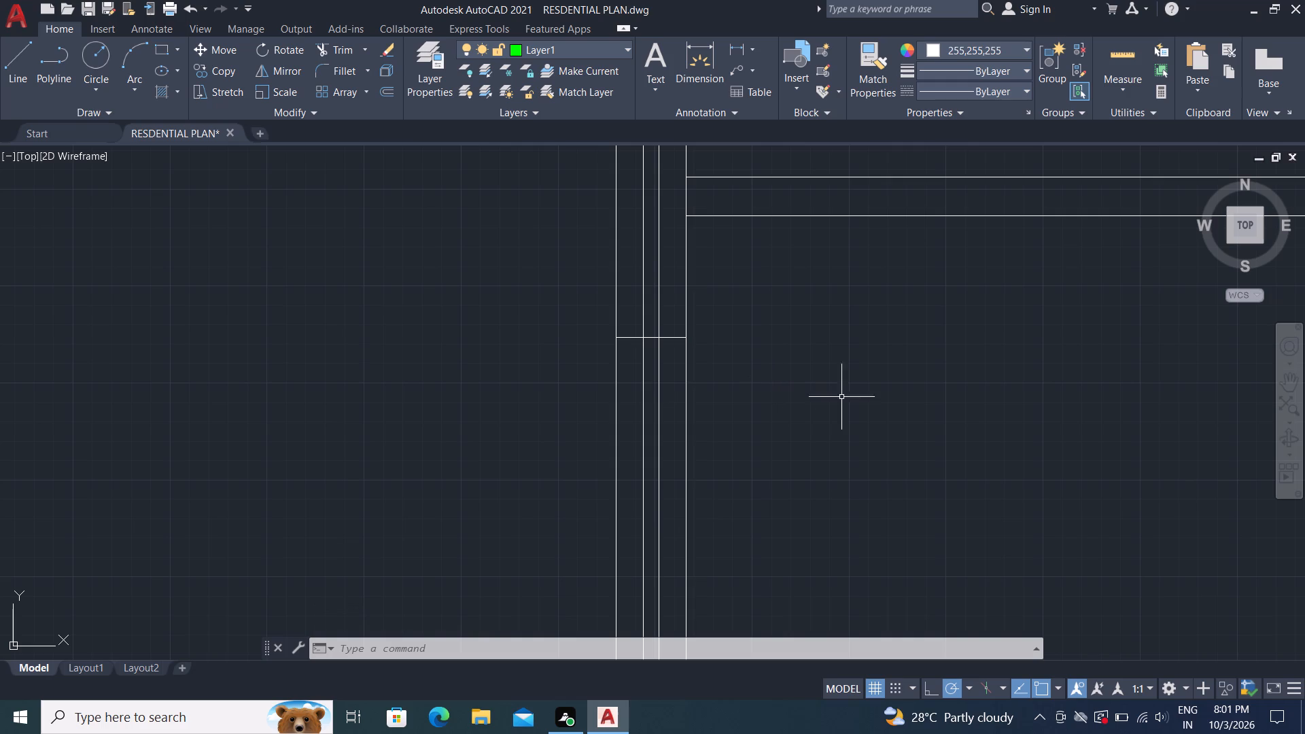
Trim the two window lines in the left outer wall below the lower window opening and between the two openings.
scroll(809, 412, down, 1)
scroll(752, 323, down, 2)
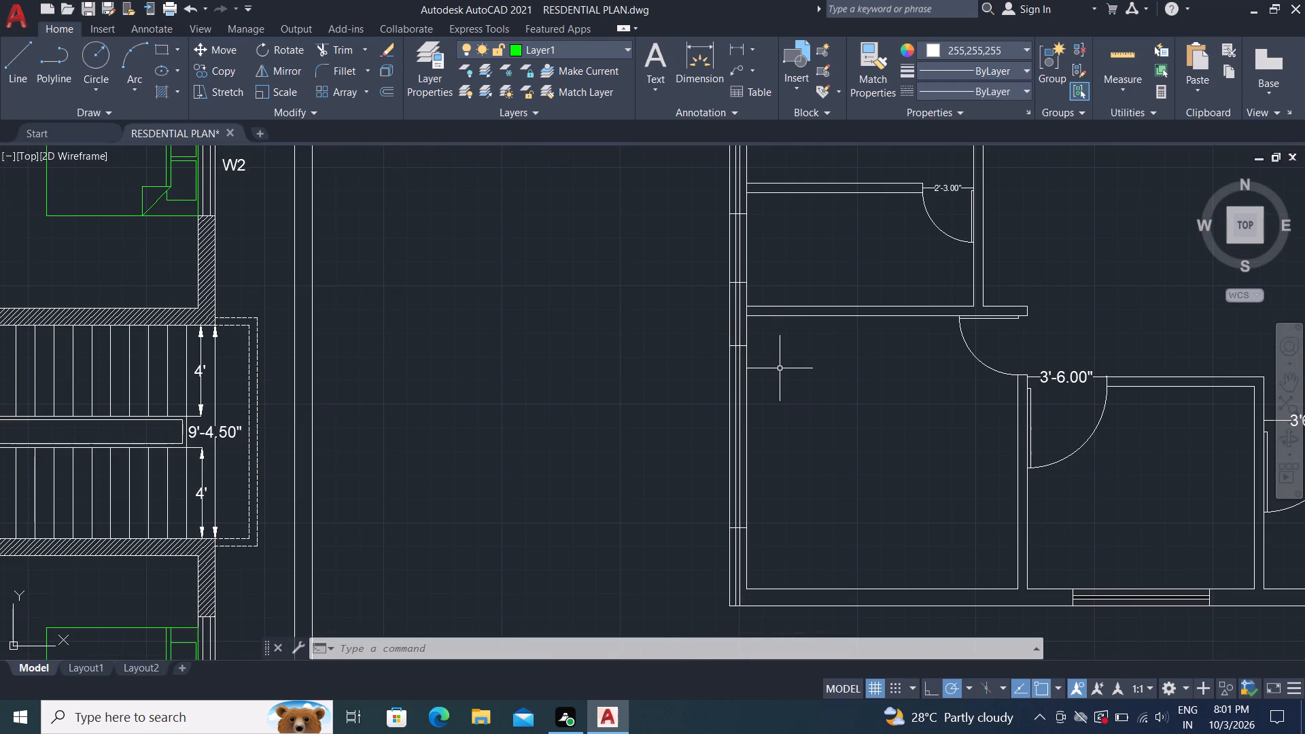
text(tr)
key(space)
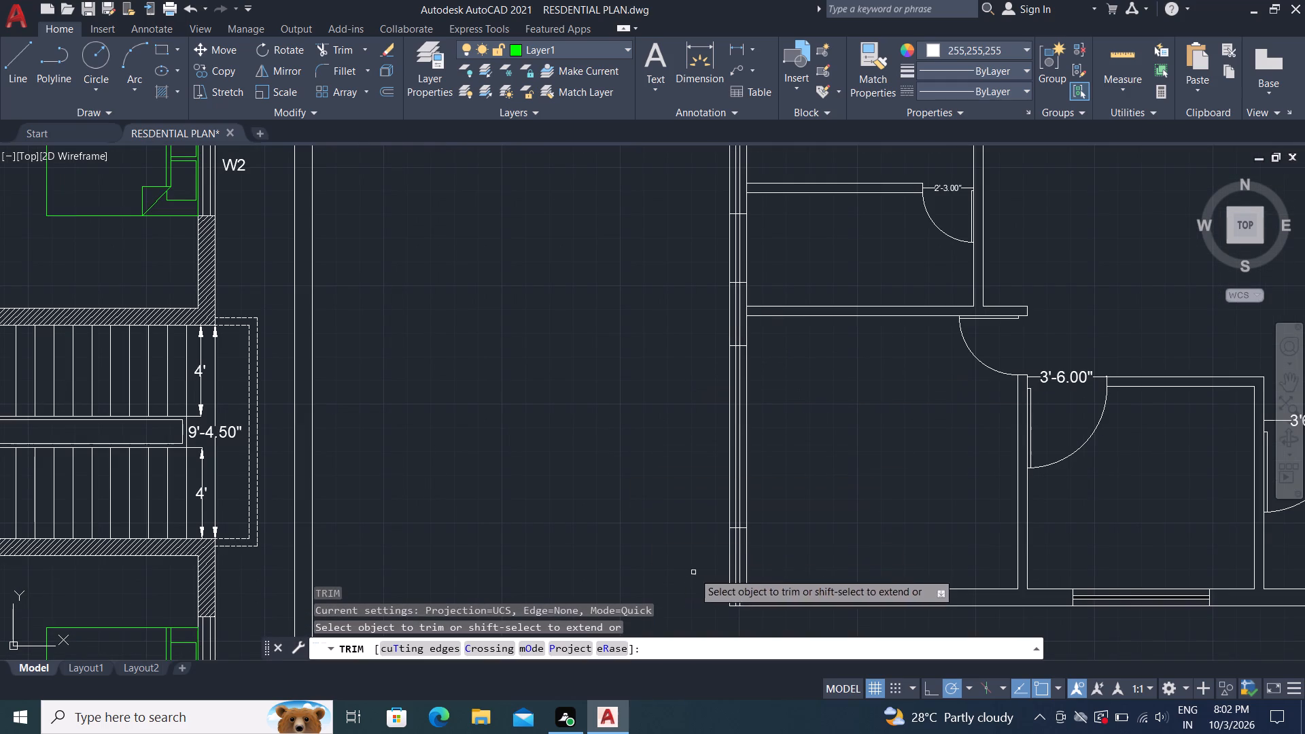
click(737, 576)
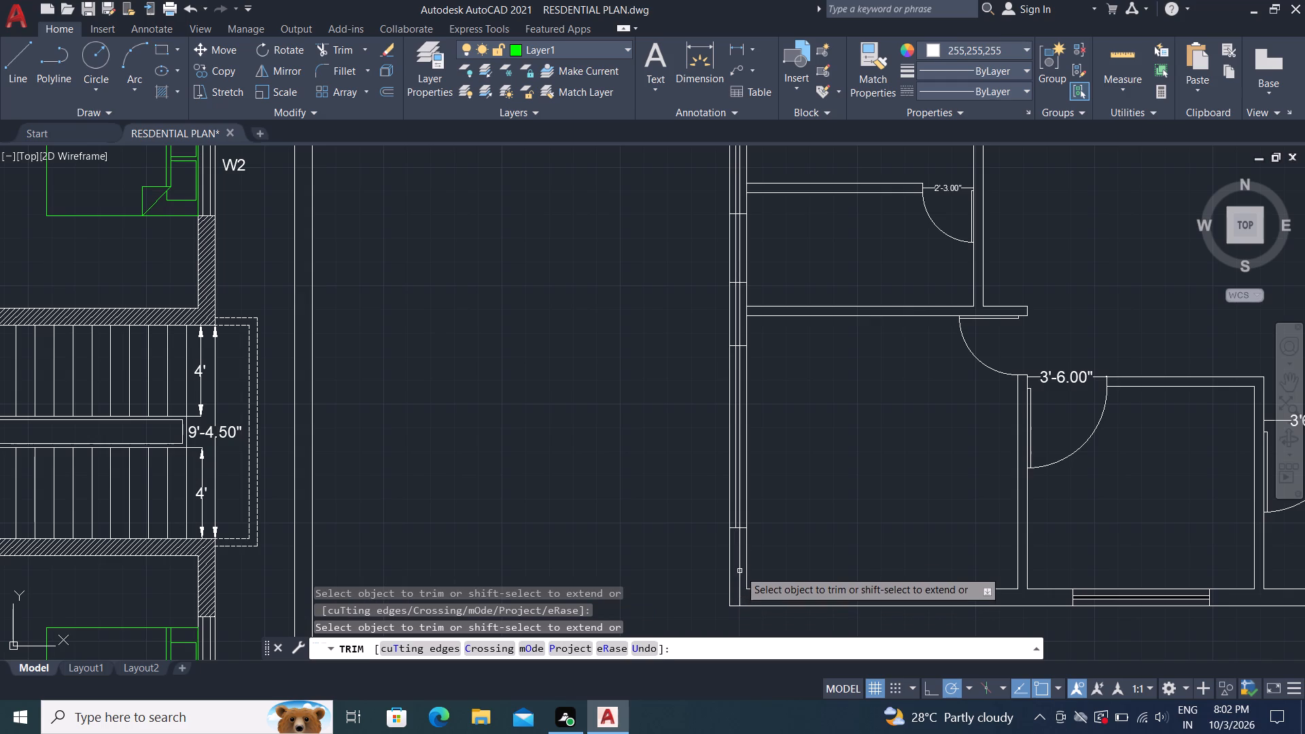
click(737, 559)
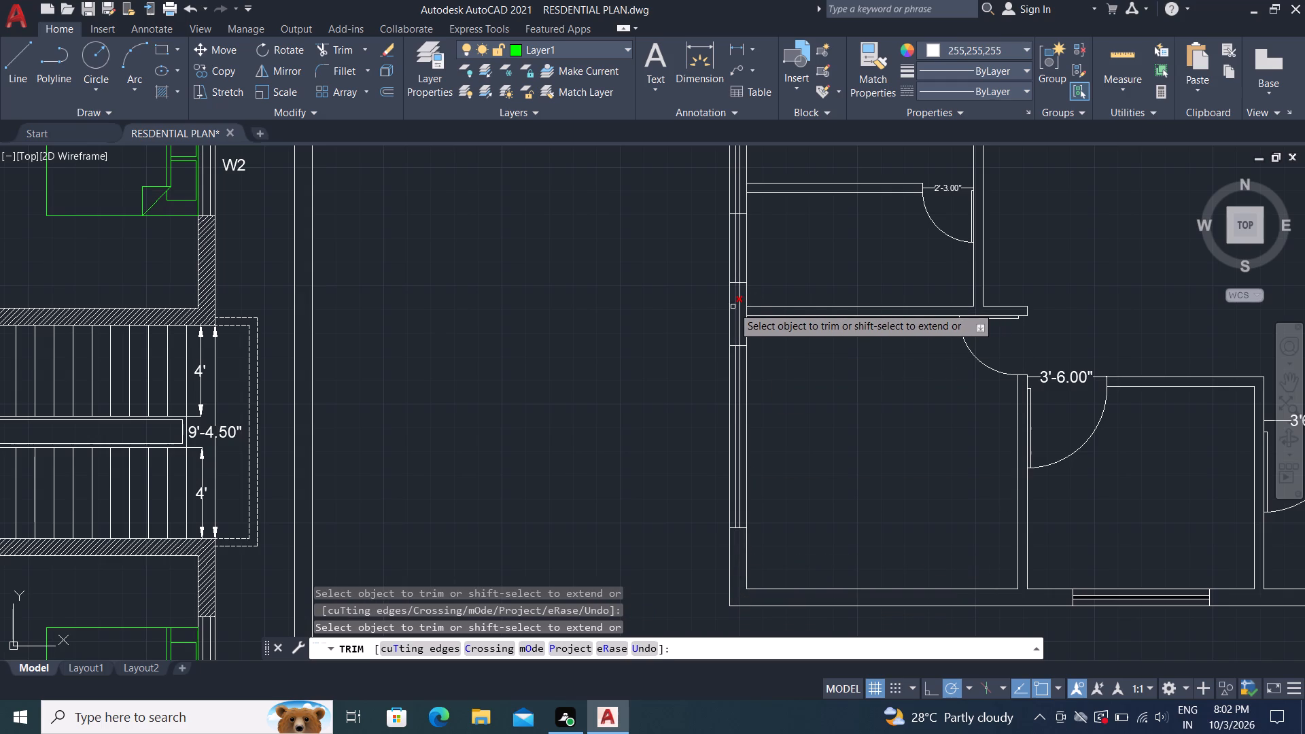
click(735, 307)
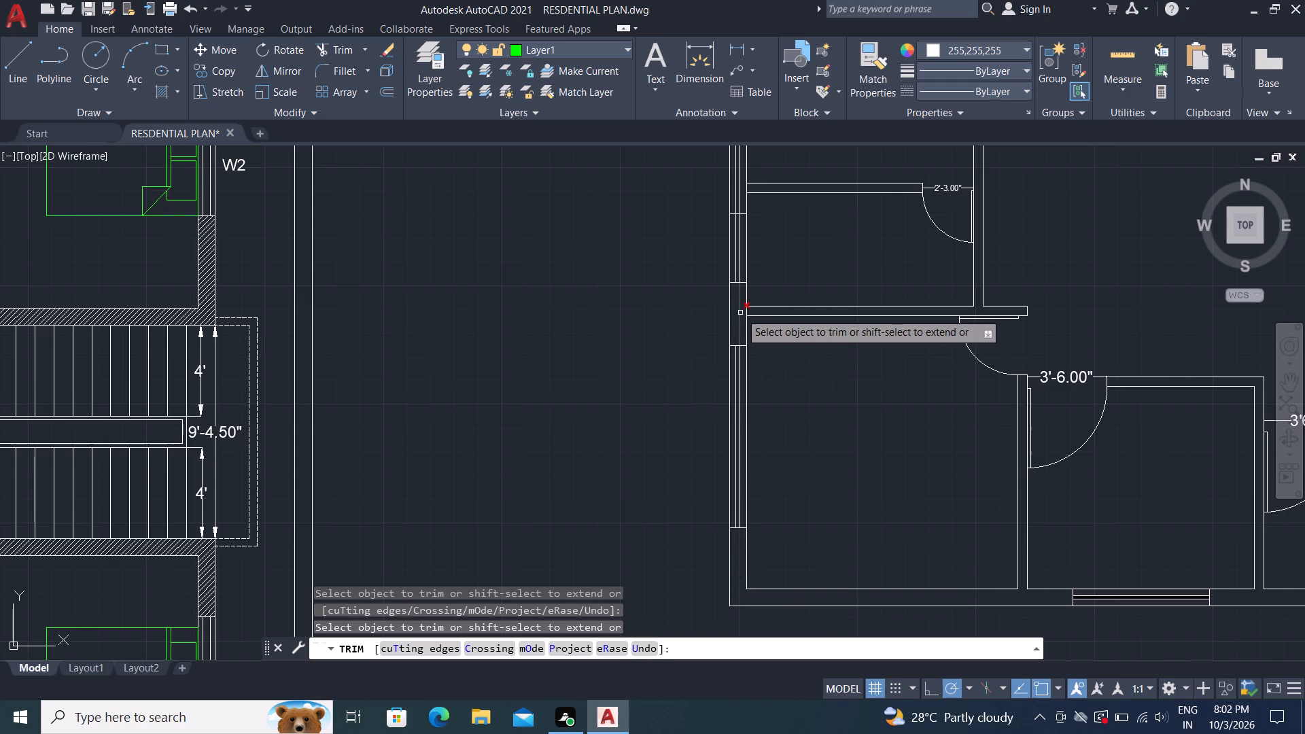
click(740, 313)
Trim the two window lines in the left outer wall above the upper window opening.
scroll(672, 347, down, 2)
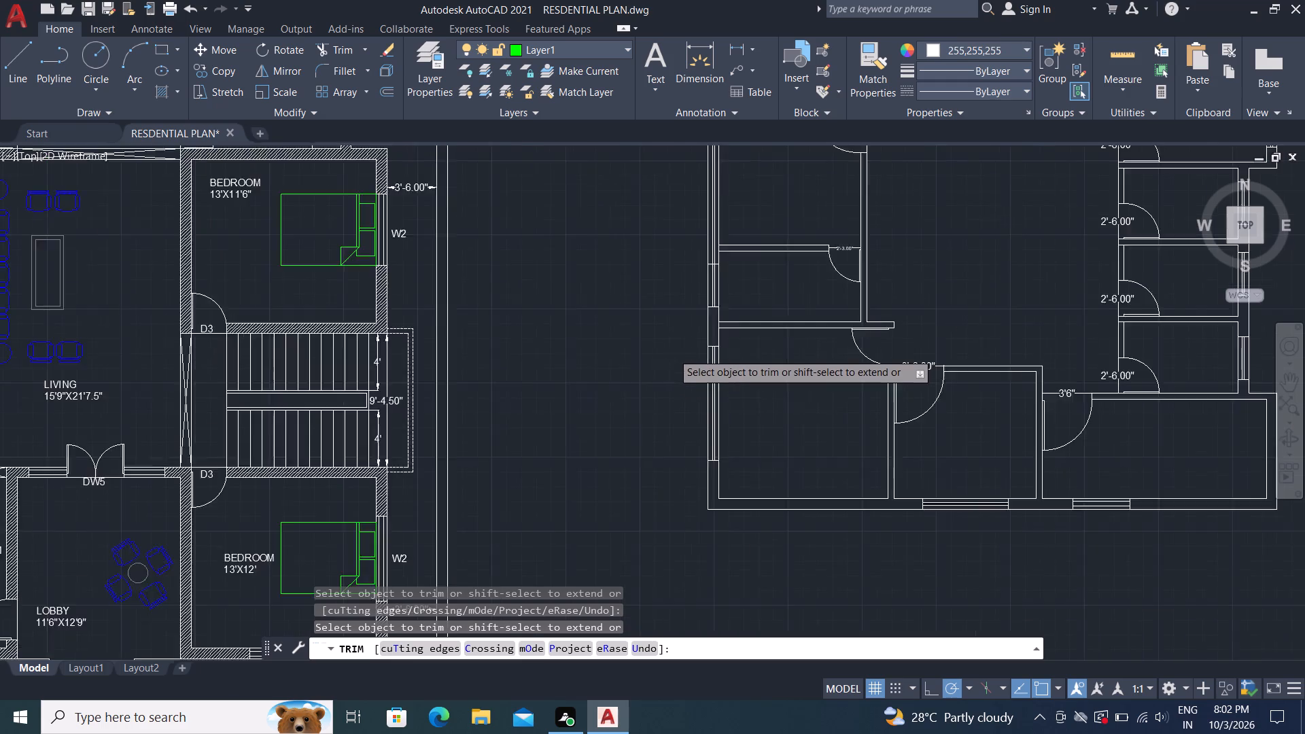
scroll(688, 256, up, 3)
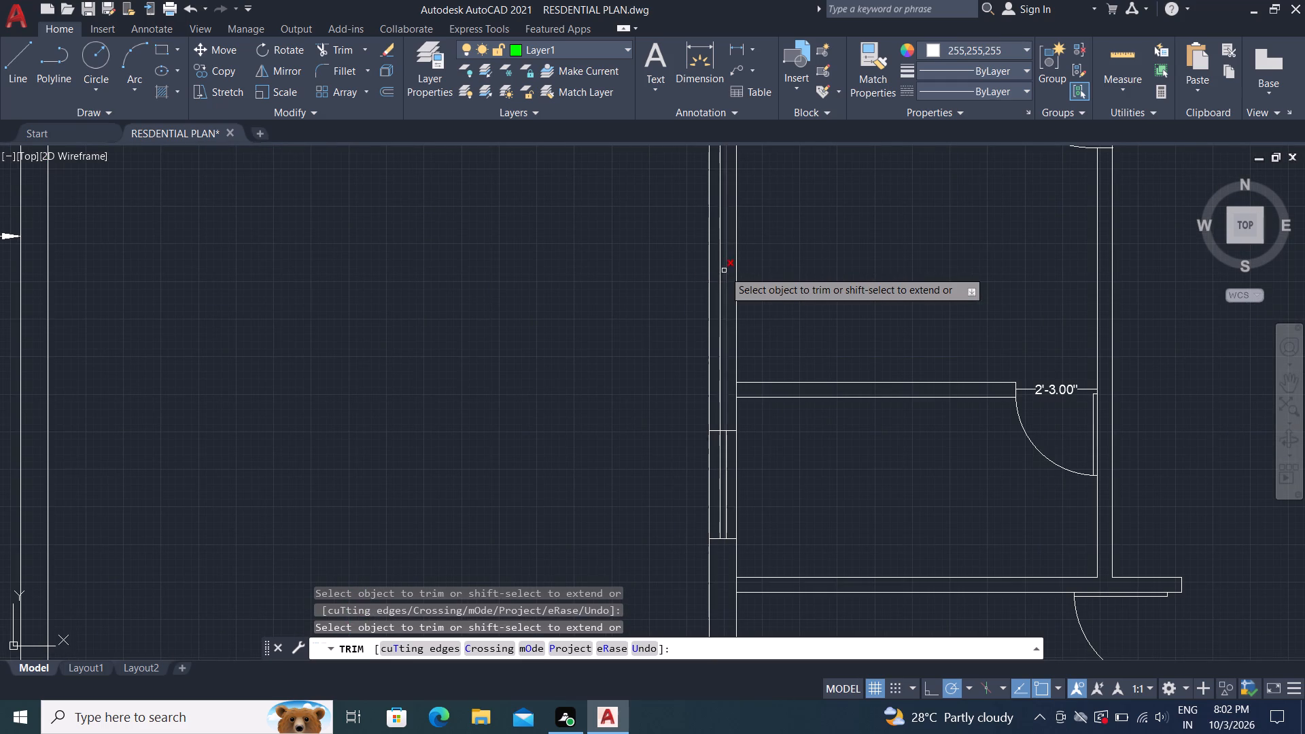
click(724, 270)
click(720, 274)
click(730, 277)
scroll(584, 336, down, 1)
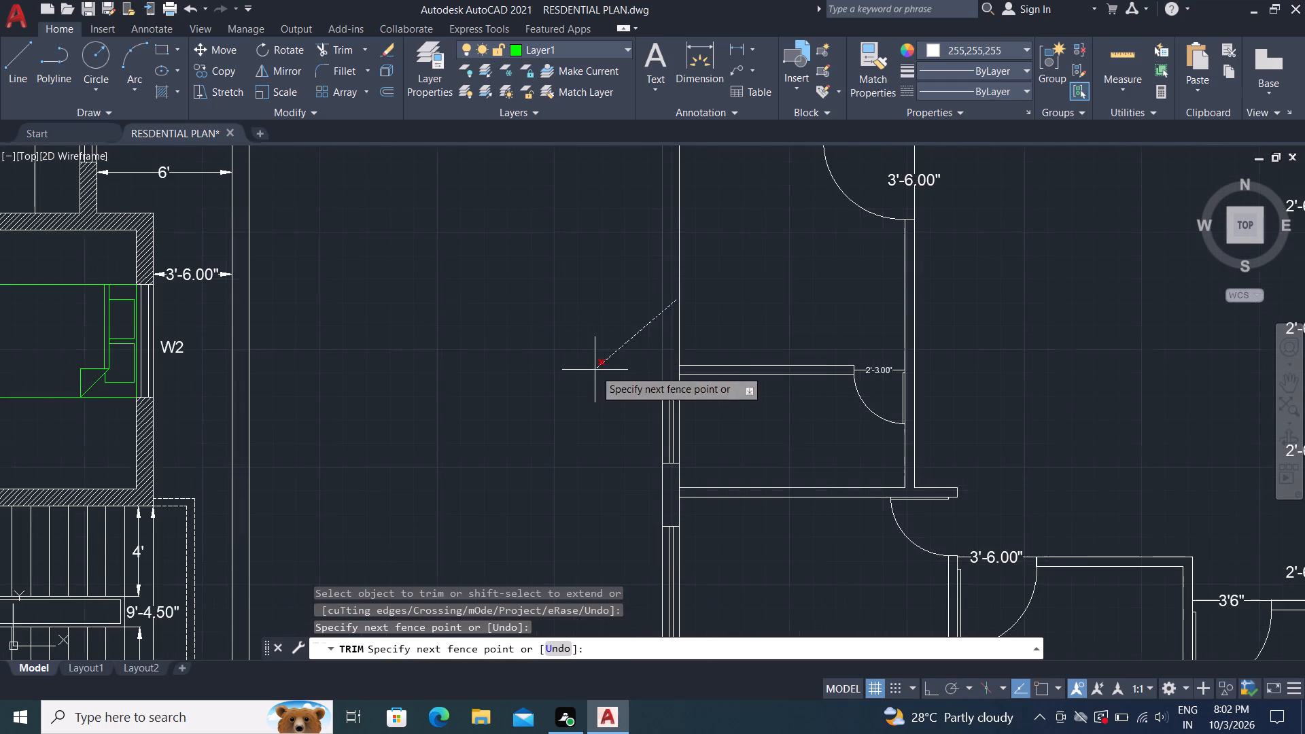
click(674, 338)
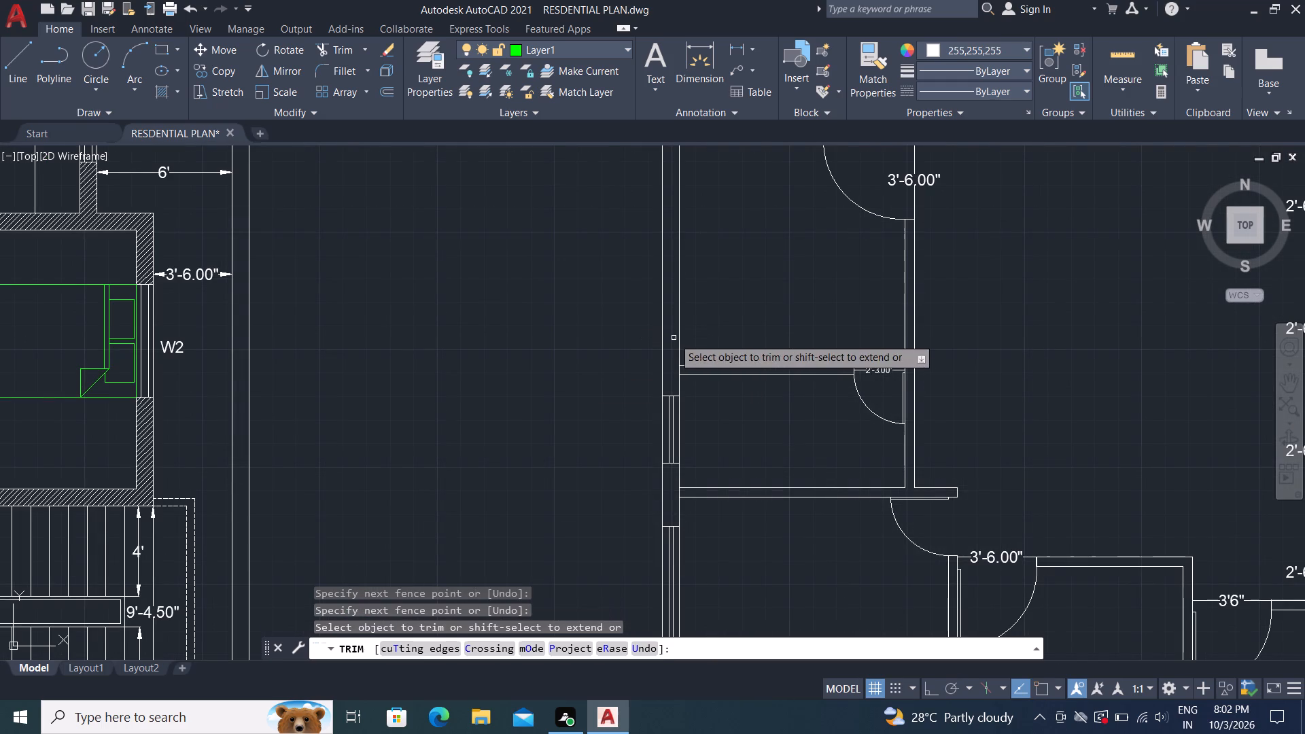
scroll(616, 413, down, 3)
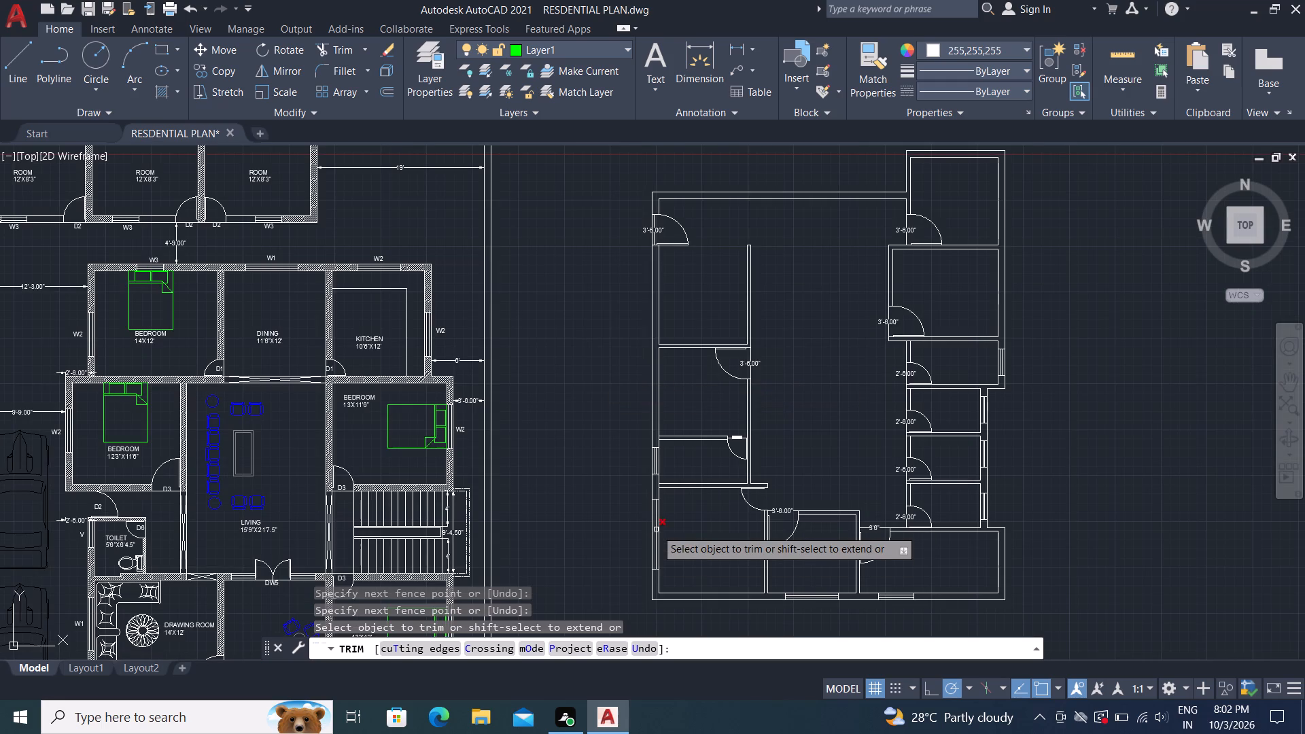
key(Escape)
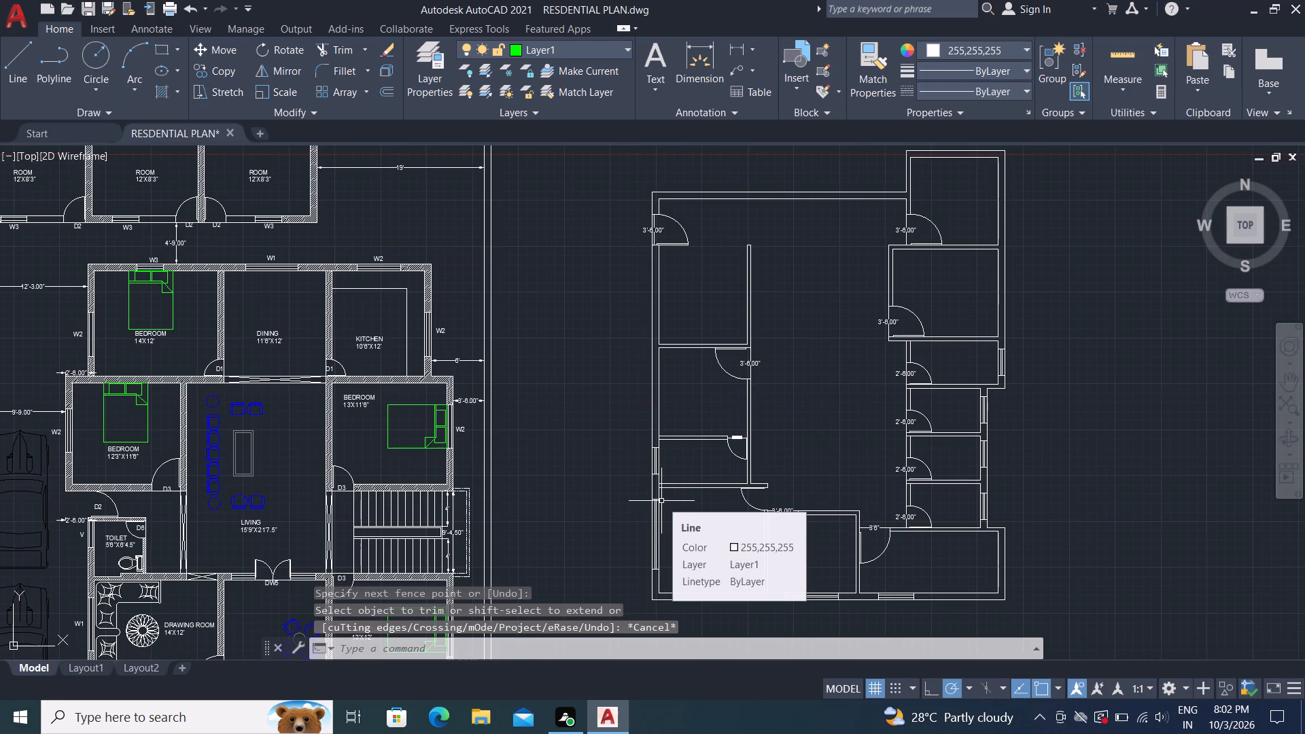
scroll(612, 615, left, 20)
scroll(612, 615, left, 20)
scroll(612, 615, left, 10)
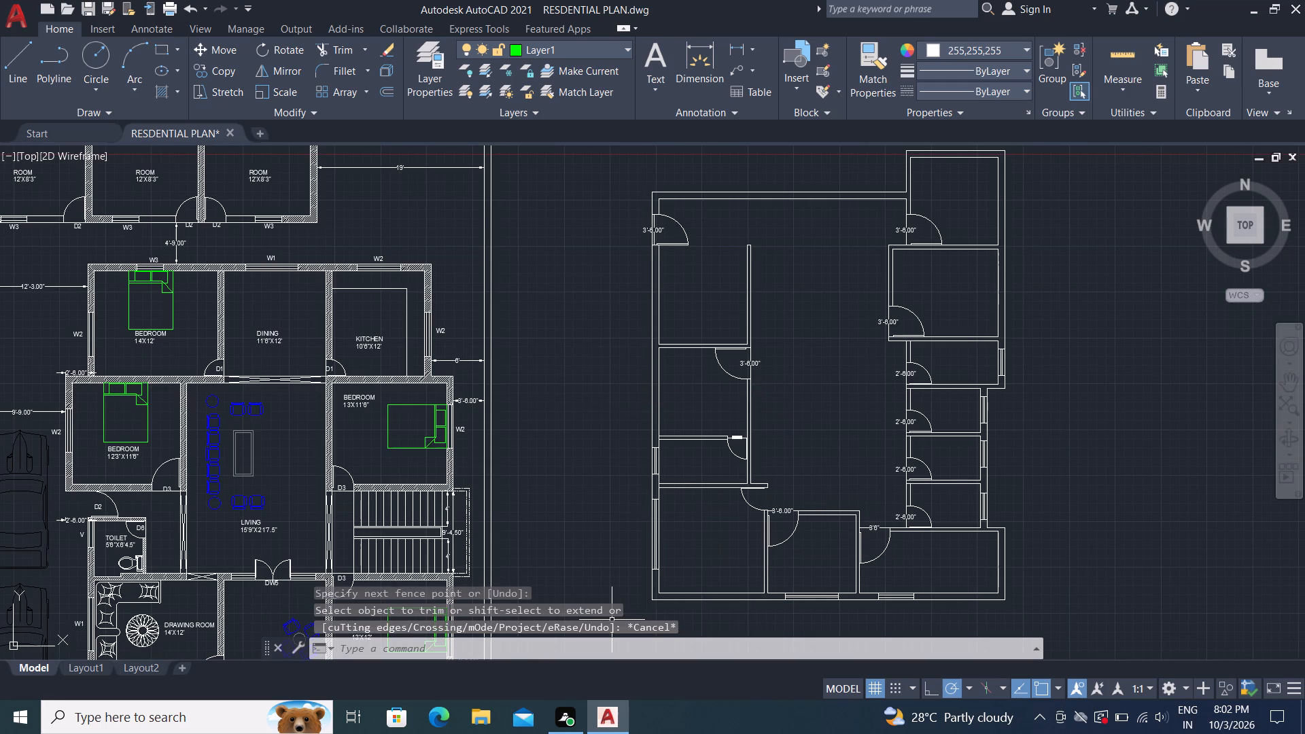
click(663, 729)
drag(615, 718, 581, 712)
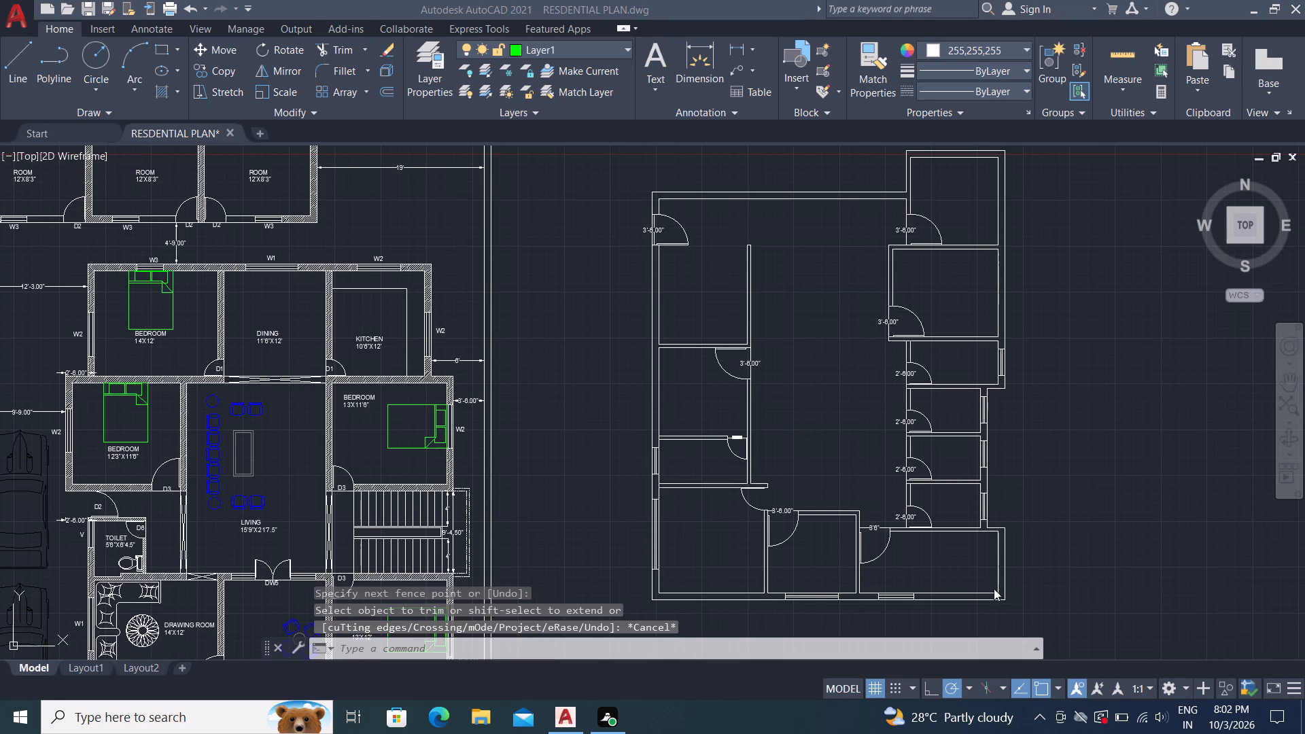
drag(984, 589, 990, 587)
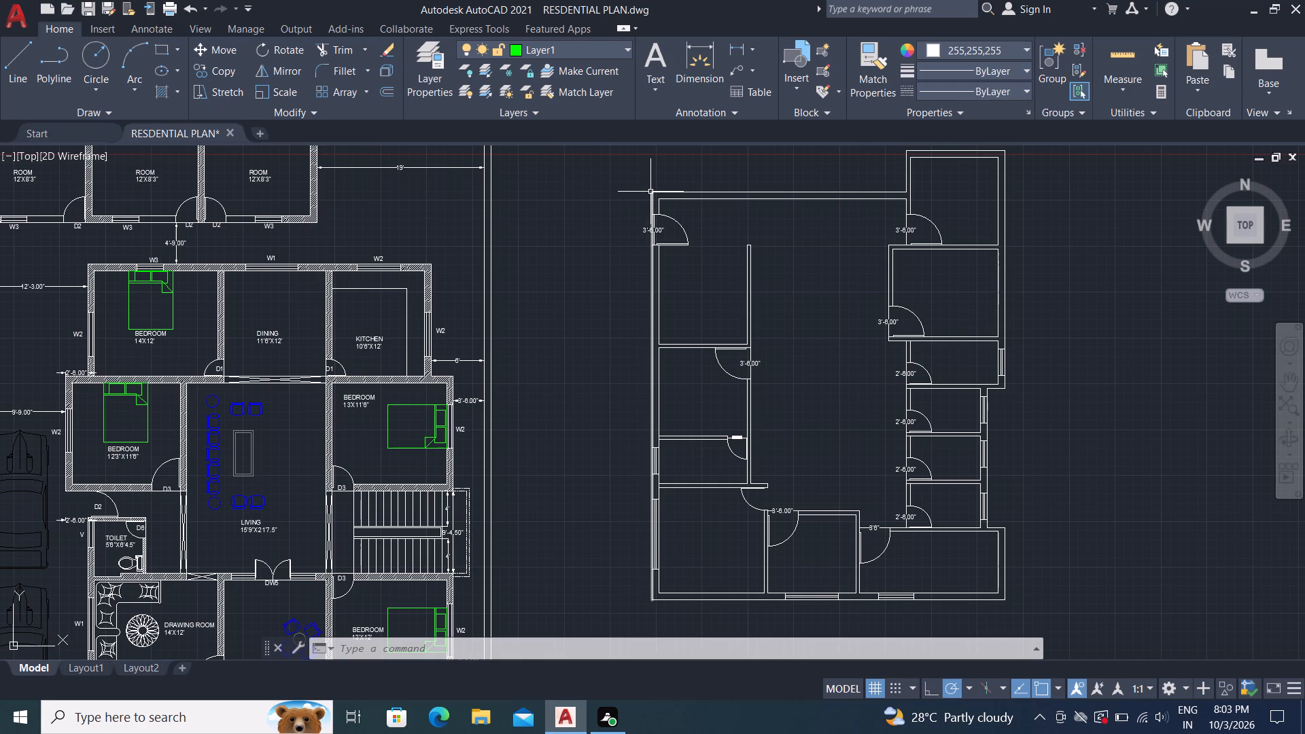
Add a vertical linear dimension to the upper window opening in the left outer wall, placed just outside the wall.
scroll(650, 192, up, 1)
scroll(695, 253, down, 1)
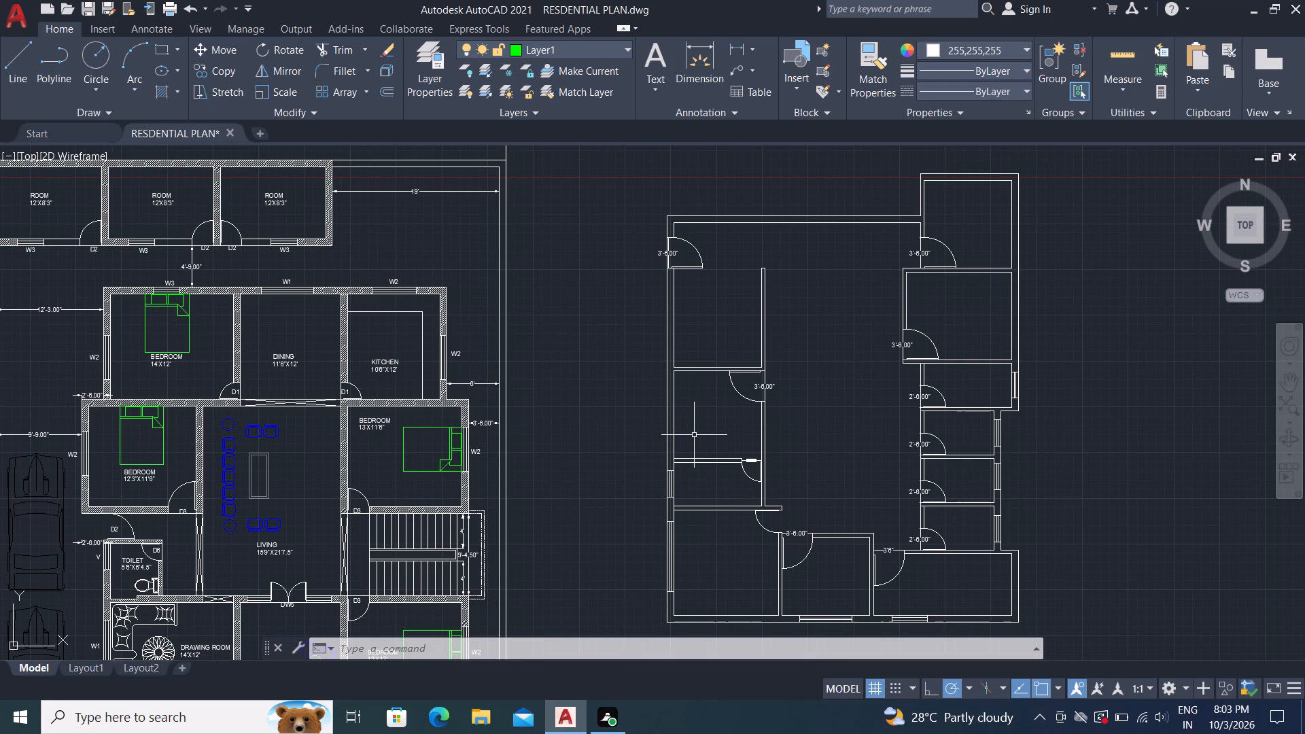
scroll(659, 525, up, 1)
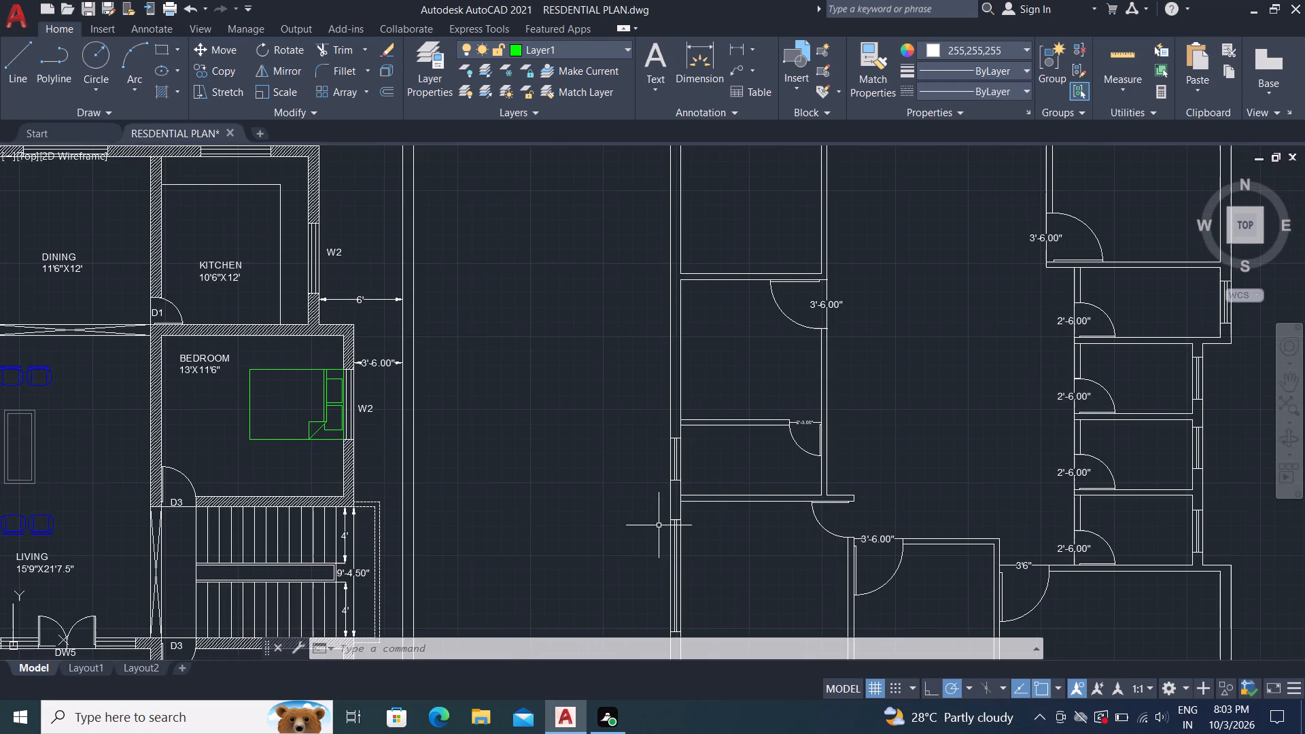
scroll(664, 511, up, 1)
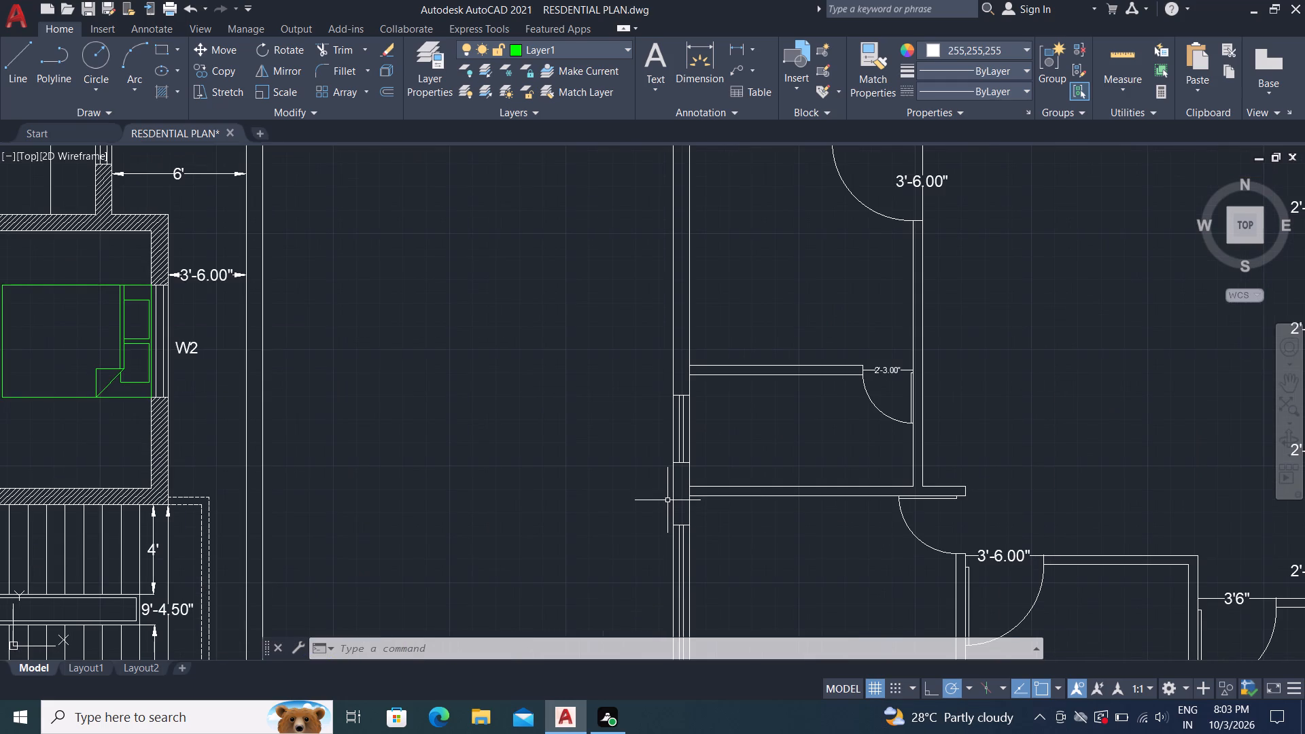
scroll(684, 467, up, 1)
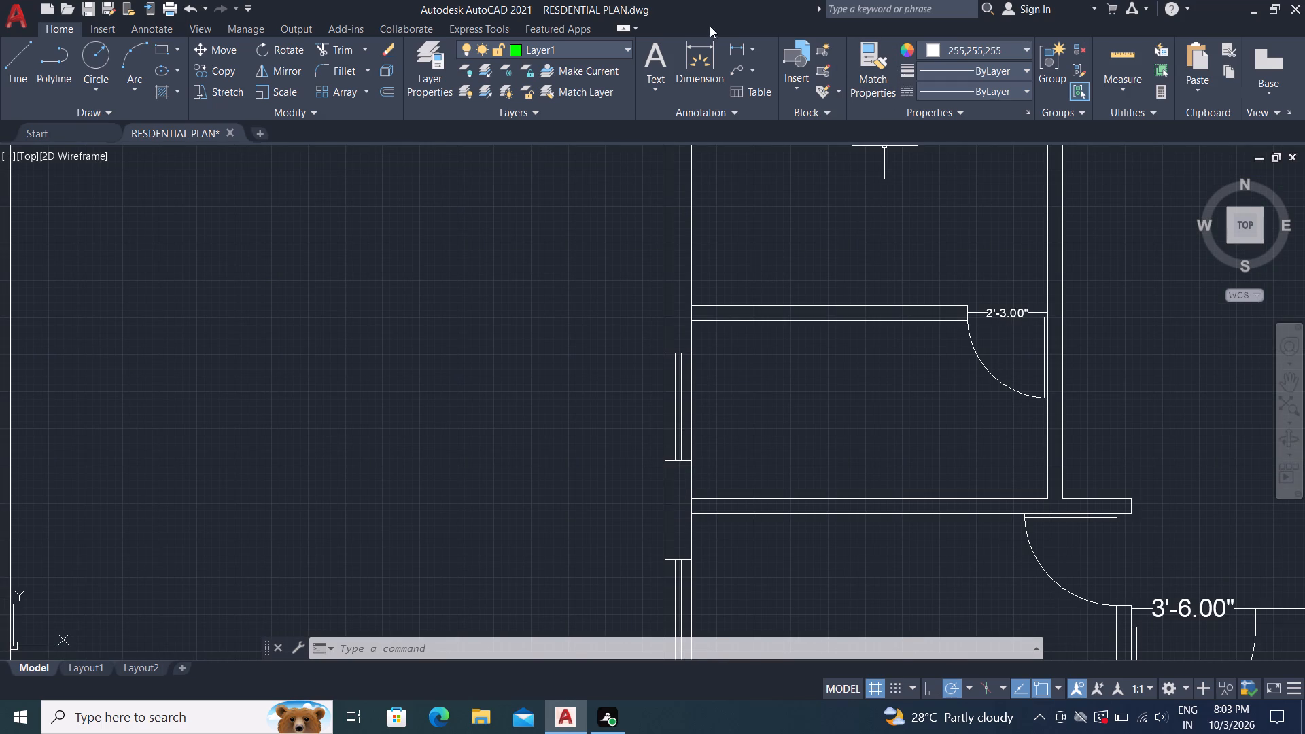
click(739, 32)
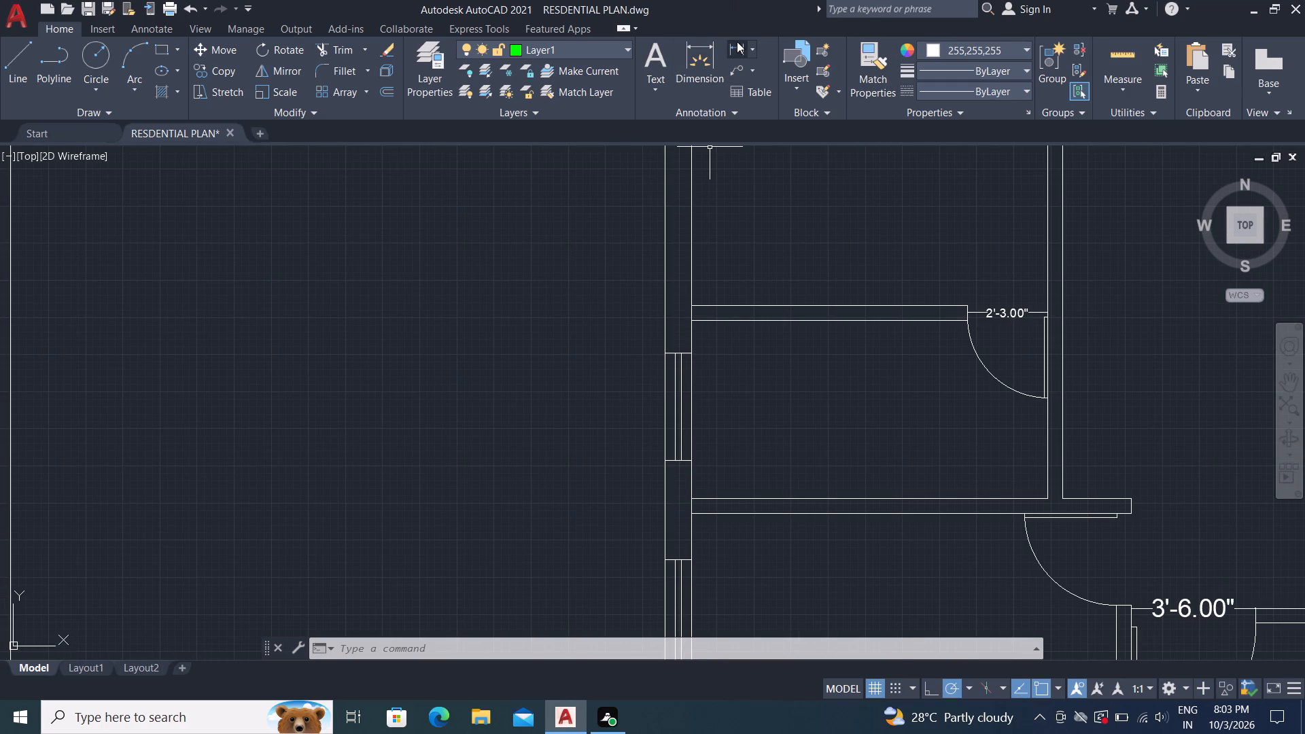
click(735, 41)
click(664, 353)
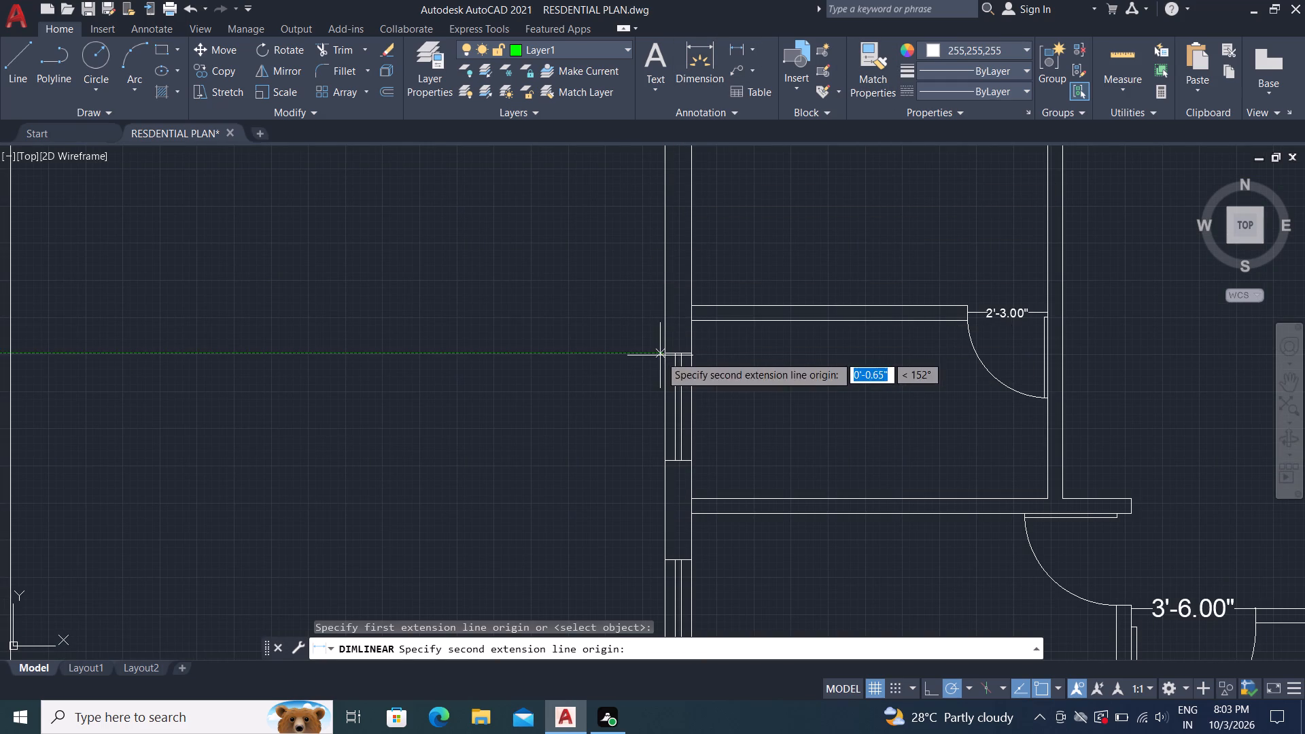
click(664, 463)
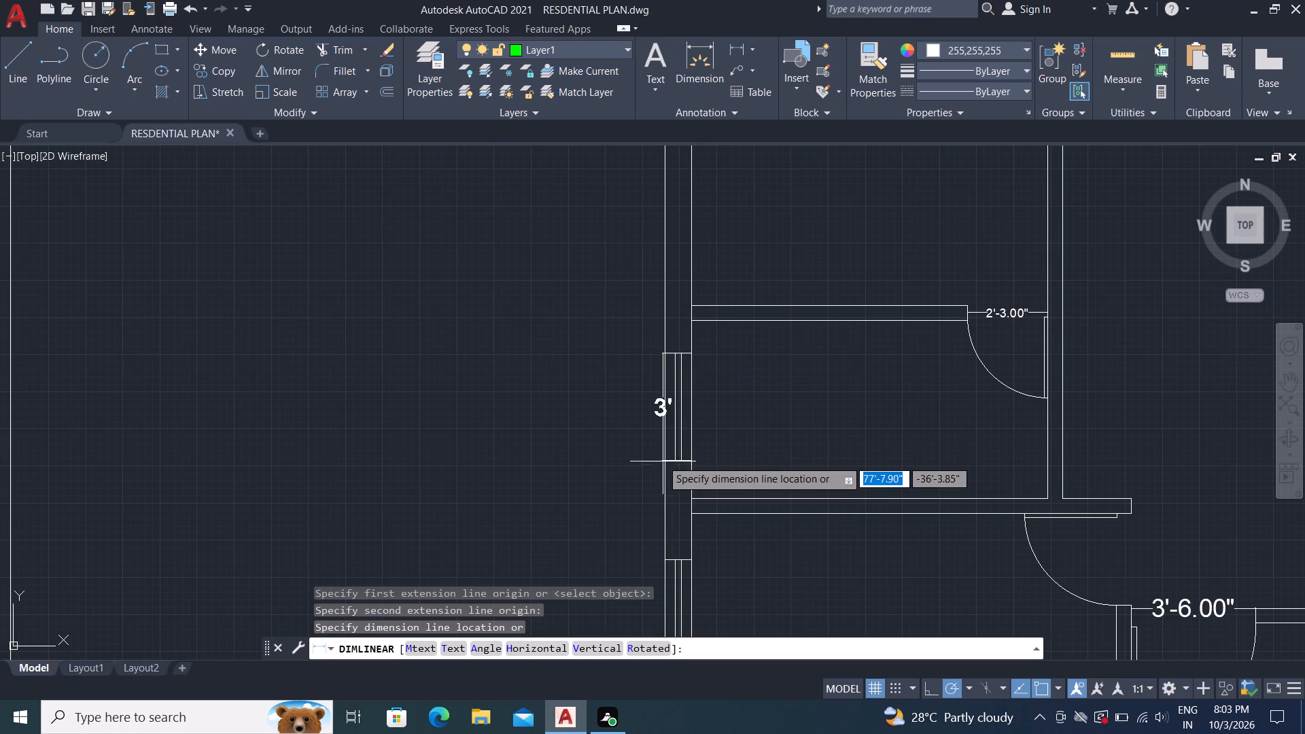
click(632, 457)
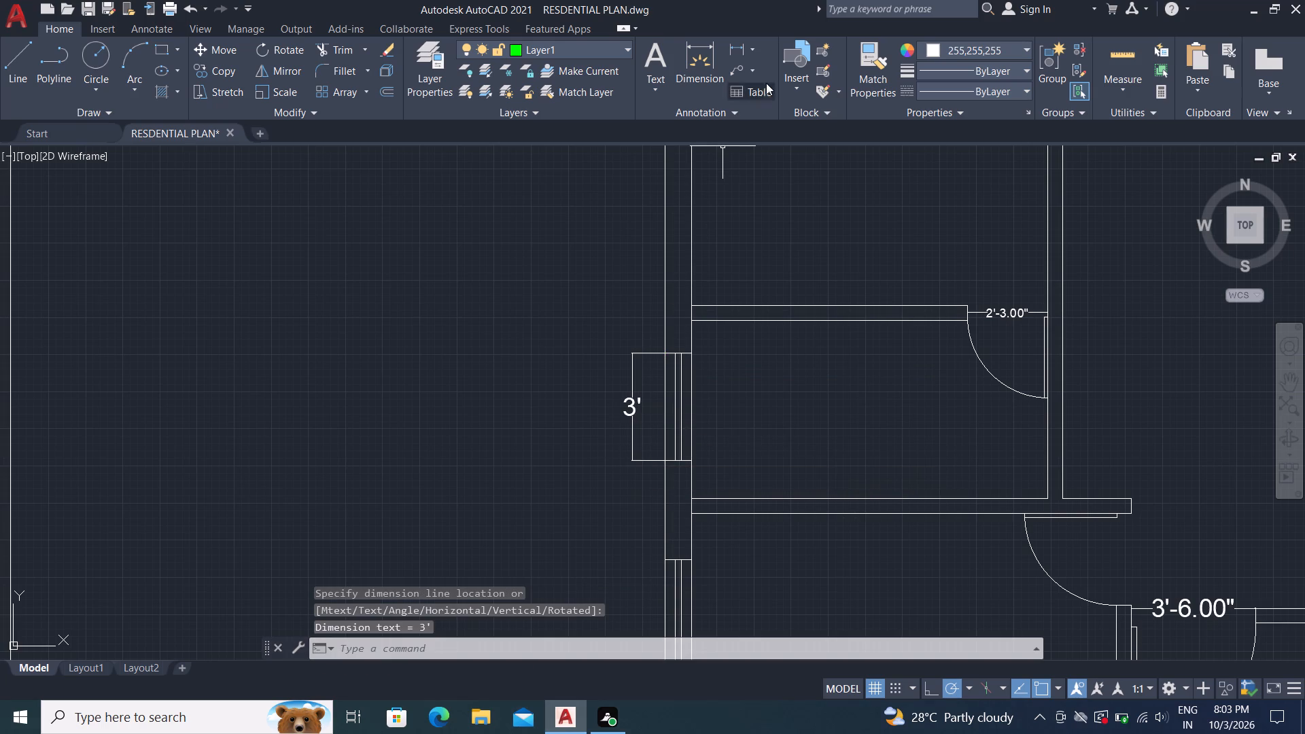
Add a vertical linear dimension to the lower window opening in the left outer wall, placed just outside the wall.
click(740, 44)
scroll(848, 224, down, 2)
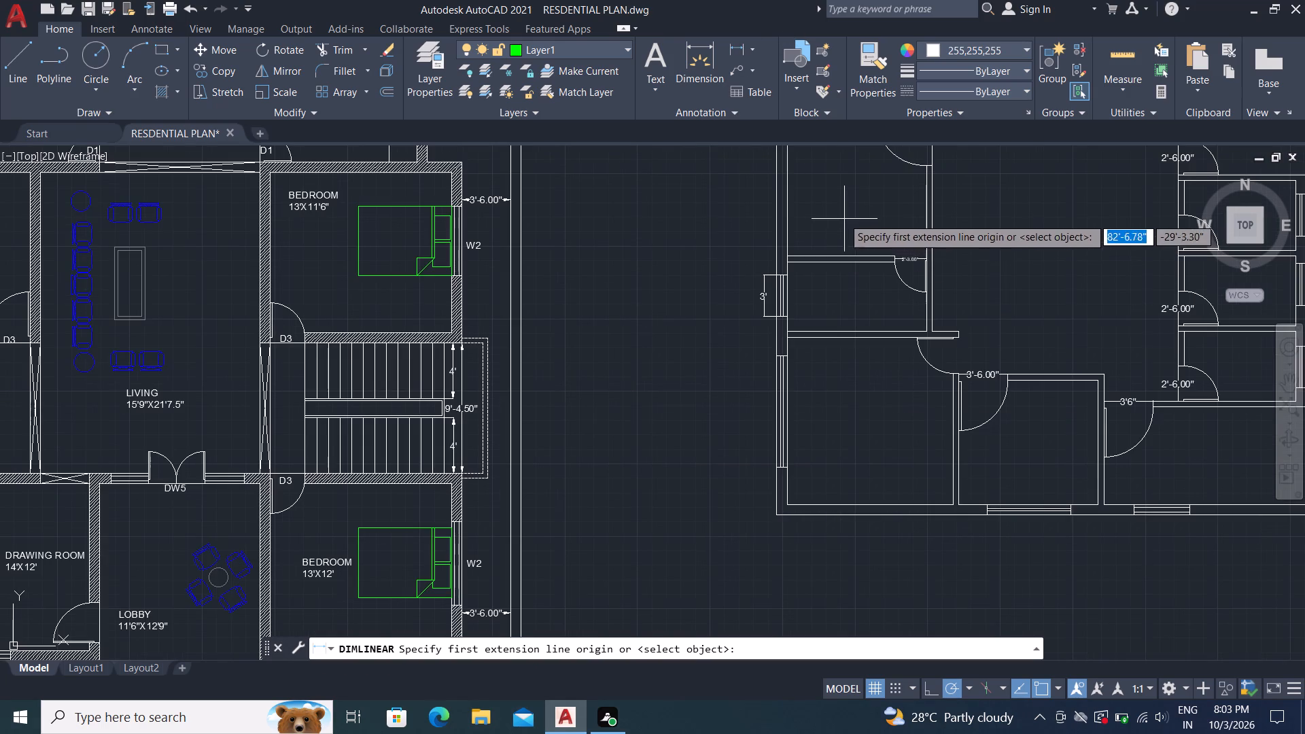
scroll(774, 351, up, 1)
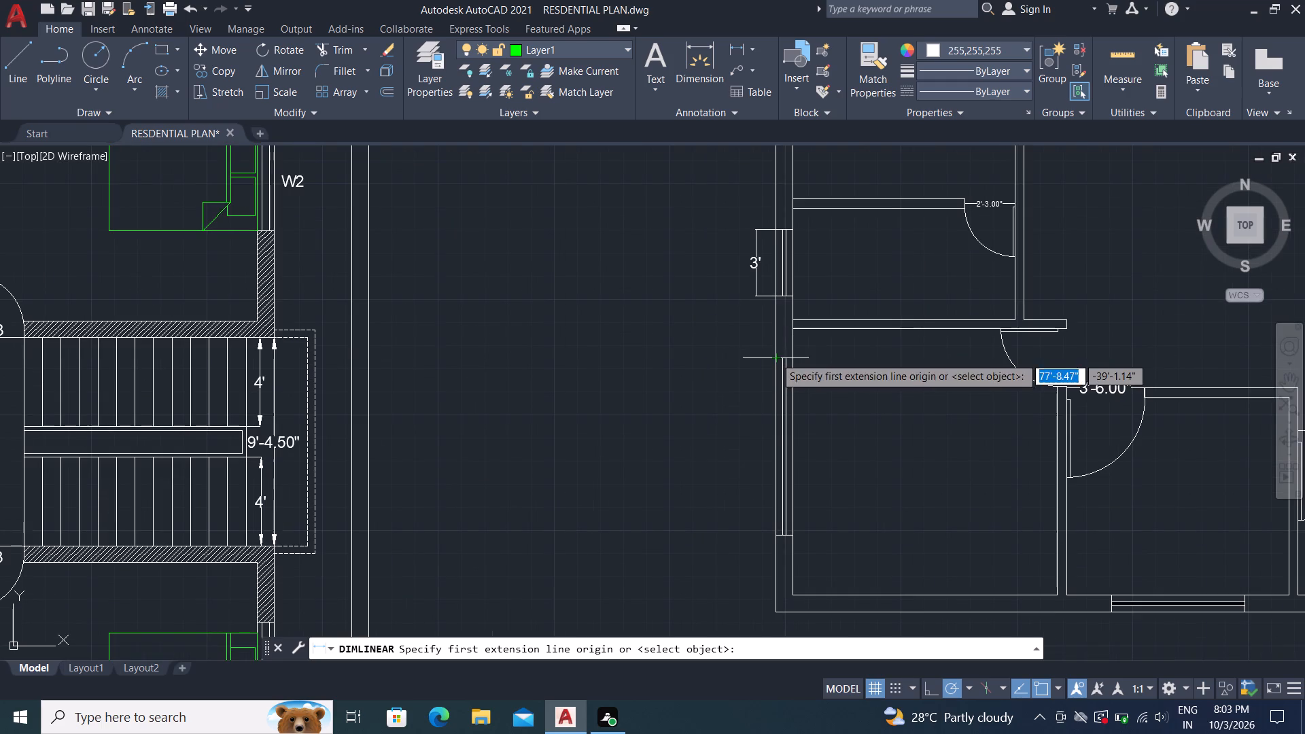
scroll(771, 354, up, 2)
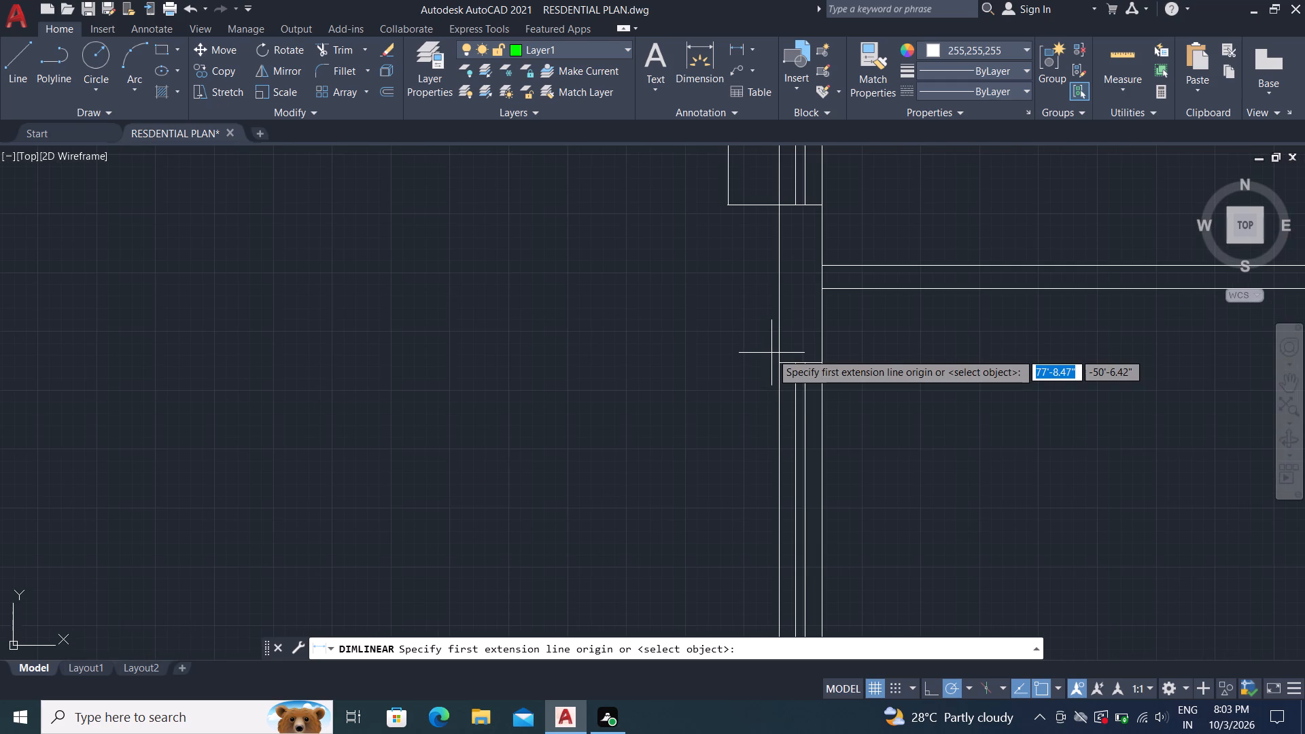
click(780, 366)
scroll(746, 321, down, 3)
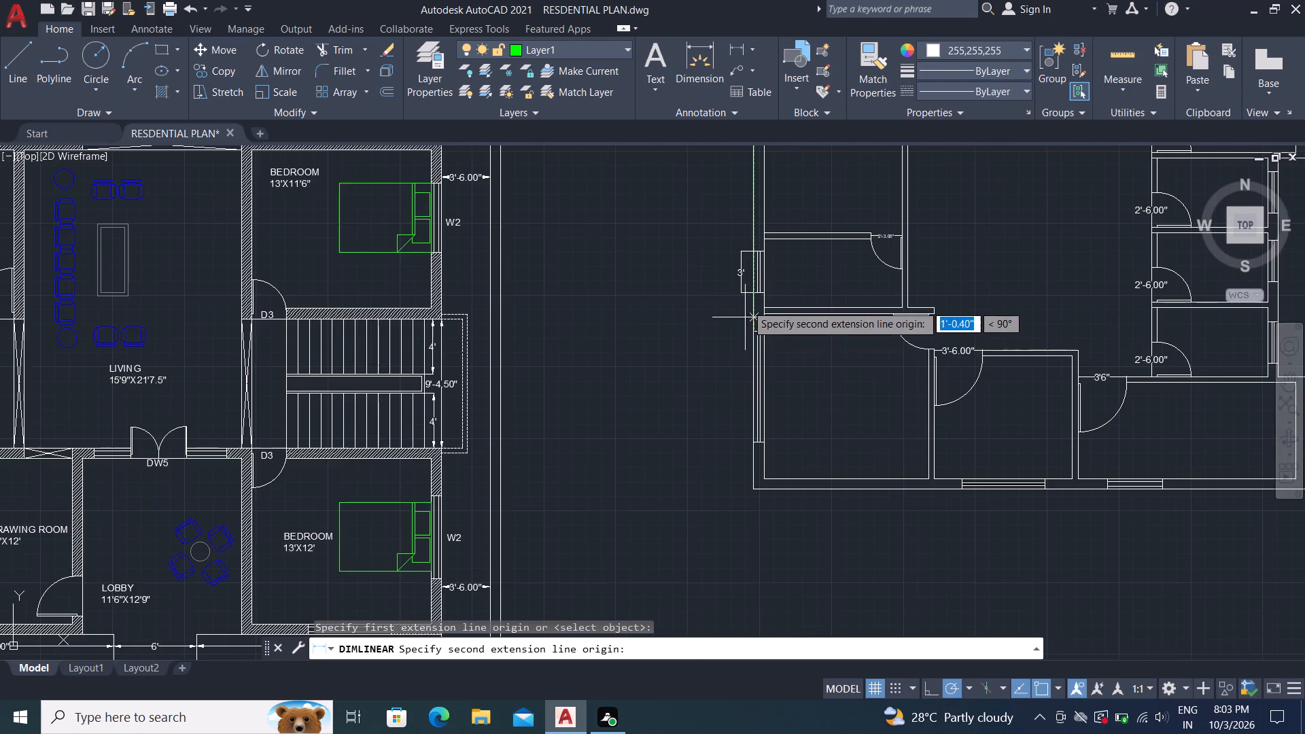
scroll(753, 438, up, 2)
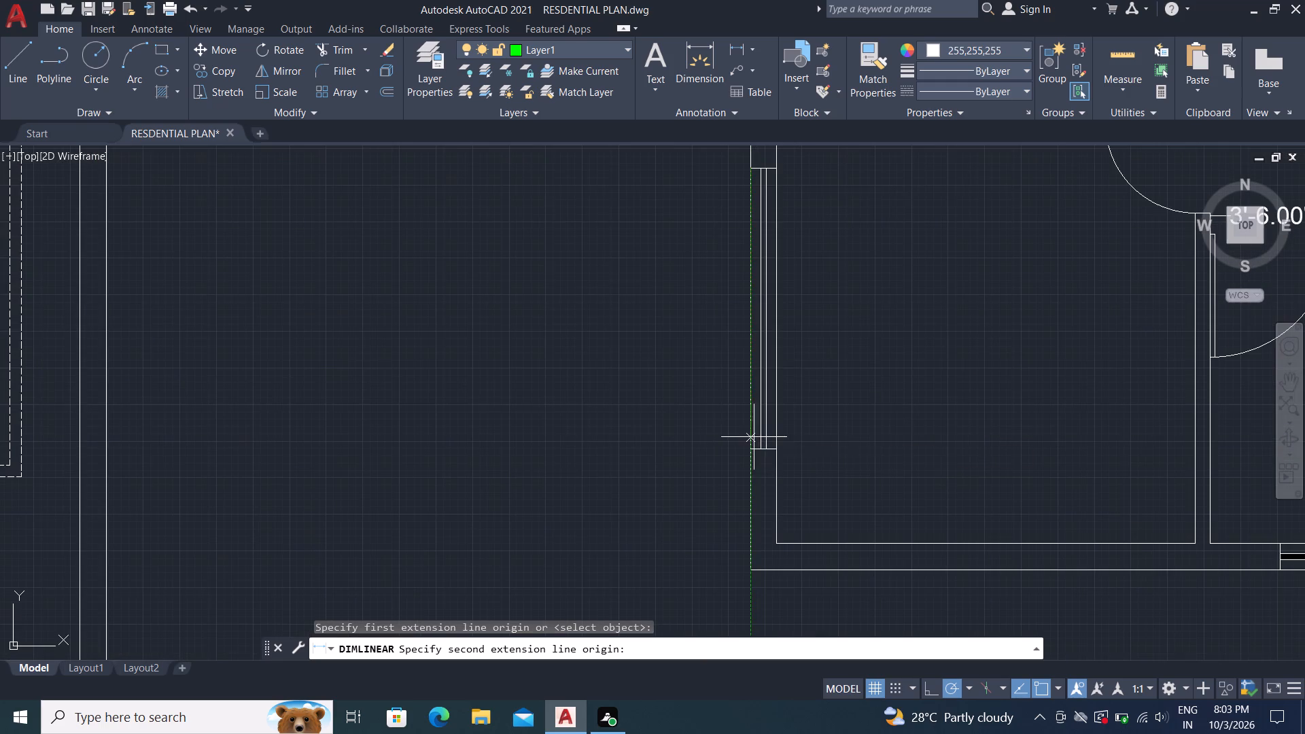
click(752, 447)
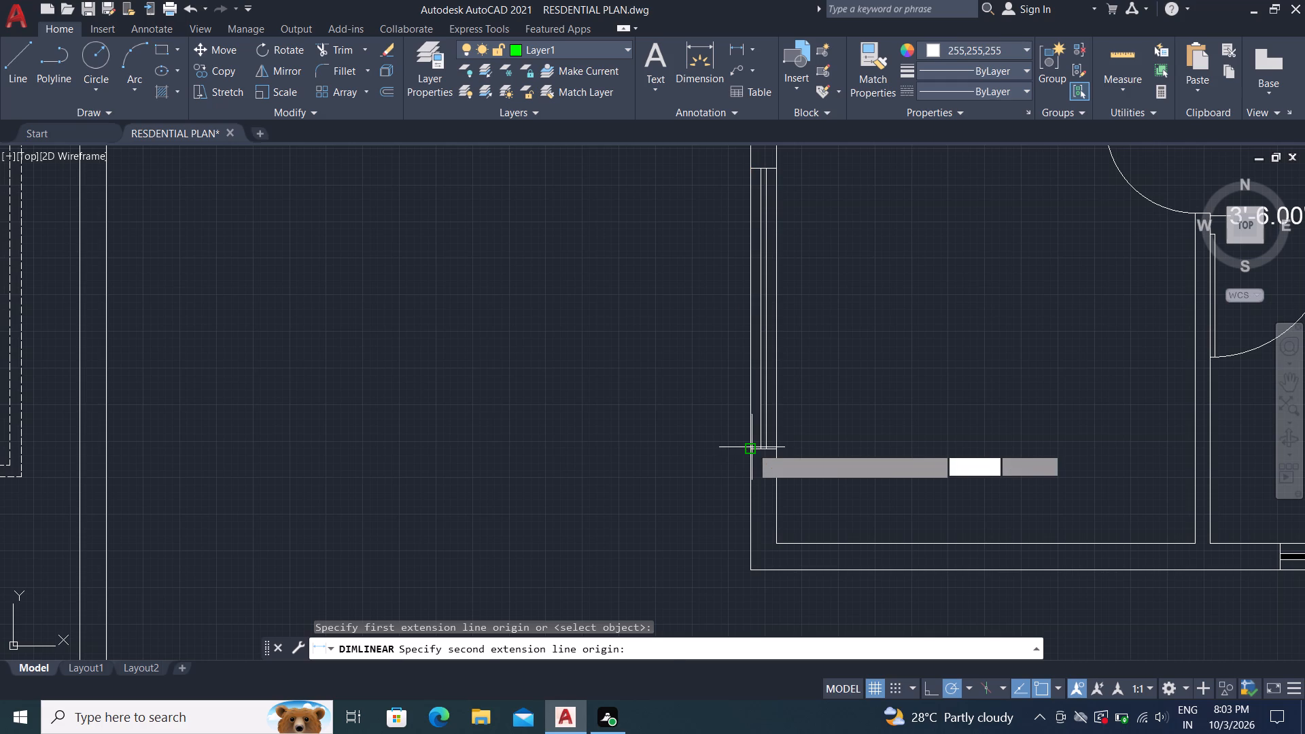
click(703, 432)
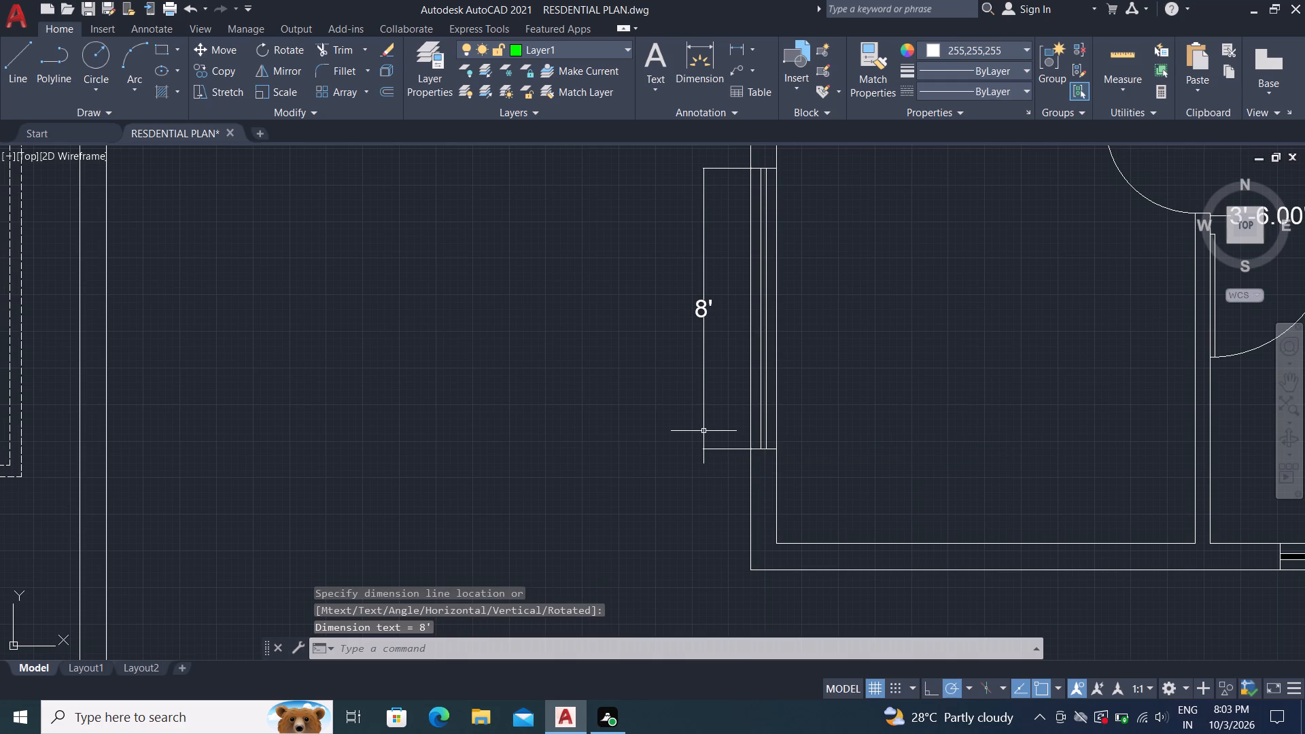
Add a horizontal linear dimension to the left window opening in the bottom outer wall, placed just below the wall.
click(733, 48)
scroll(604, 184, down, 2)
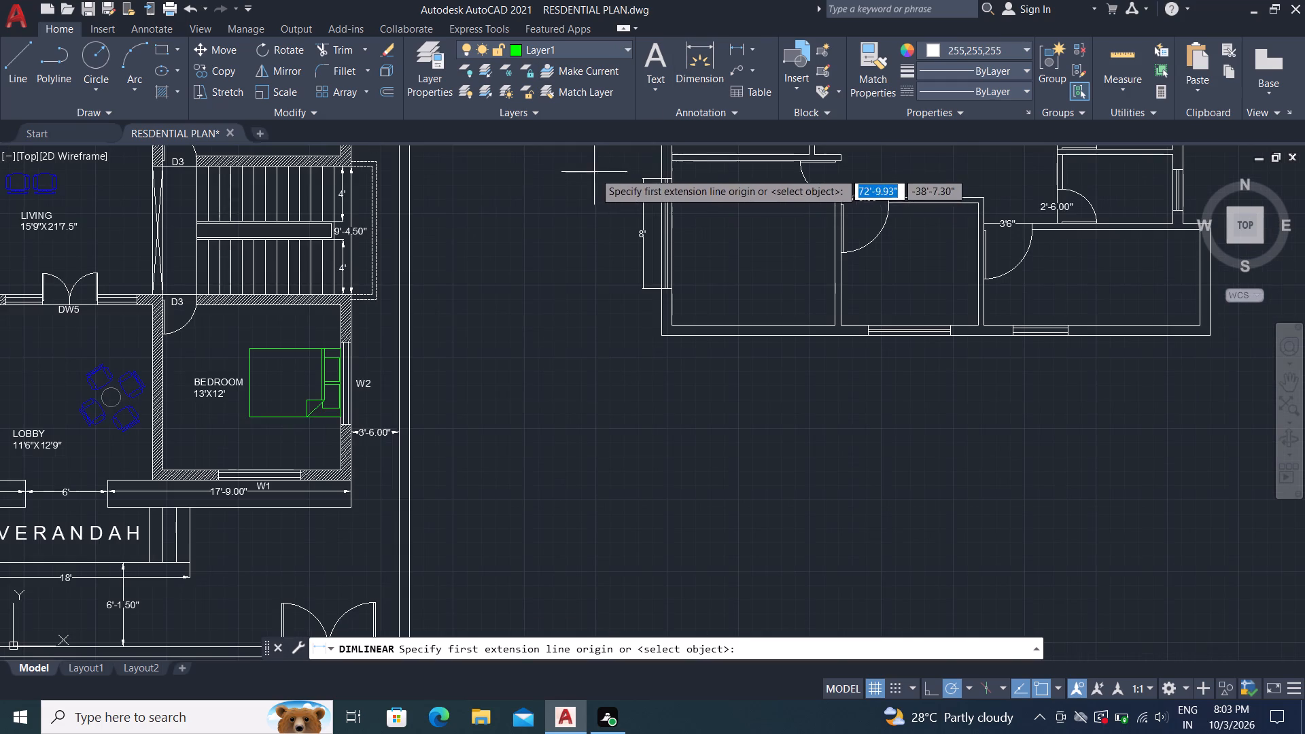
scroll(938, 351, up, 2)
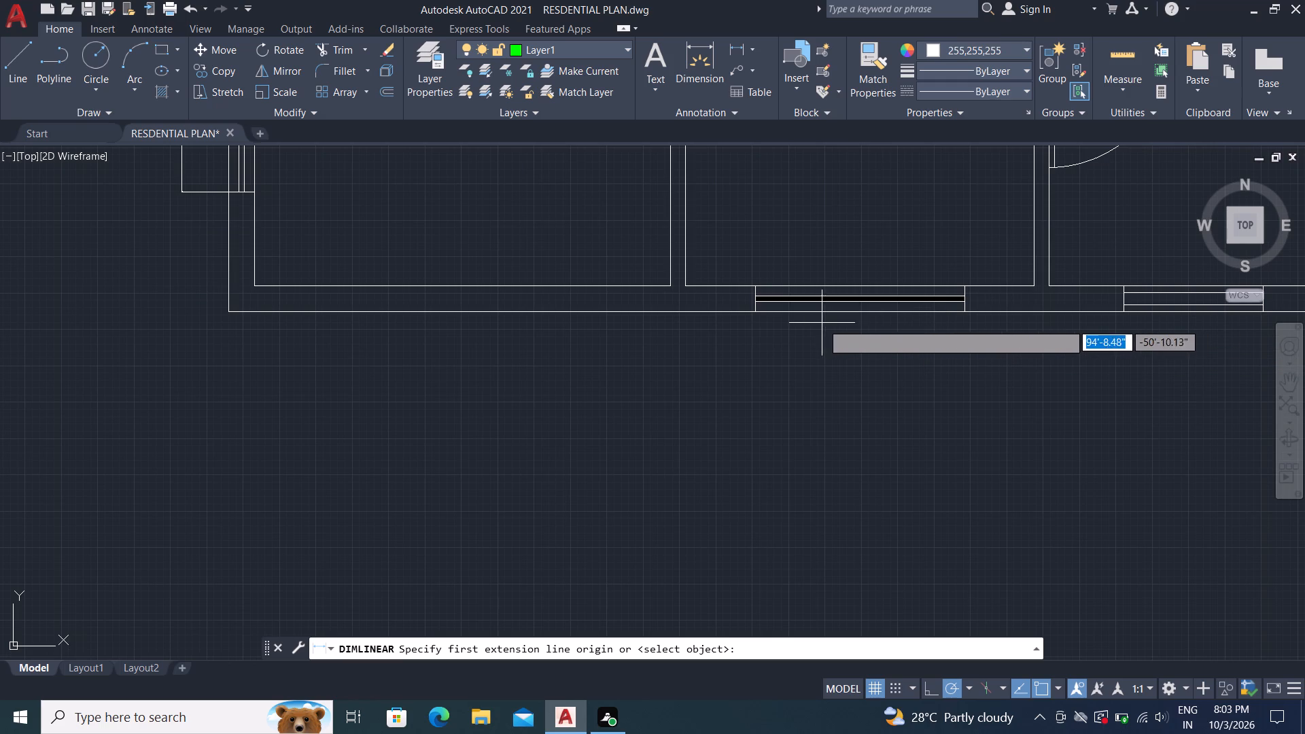
click(751, 310)
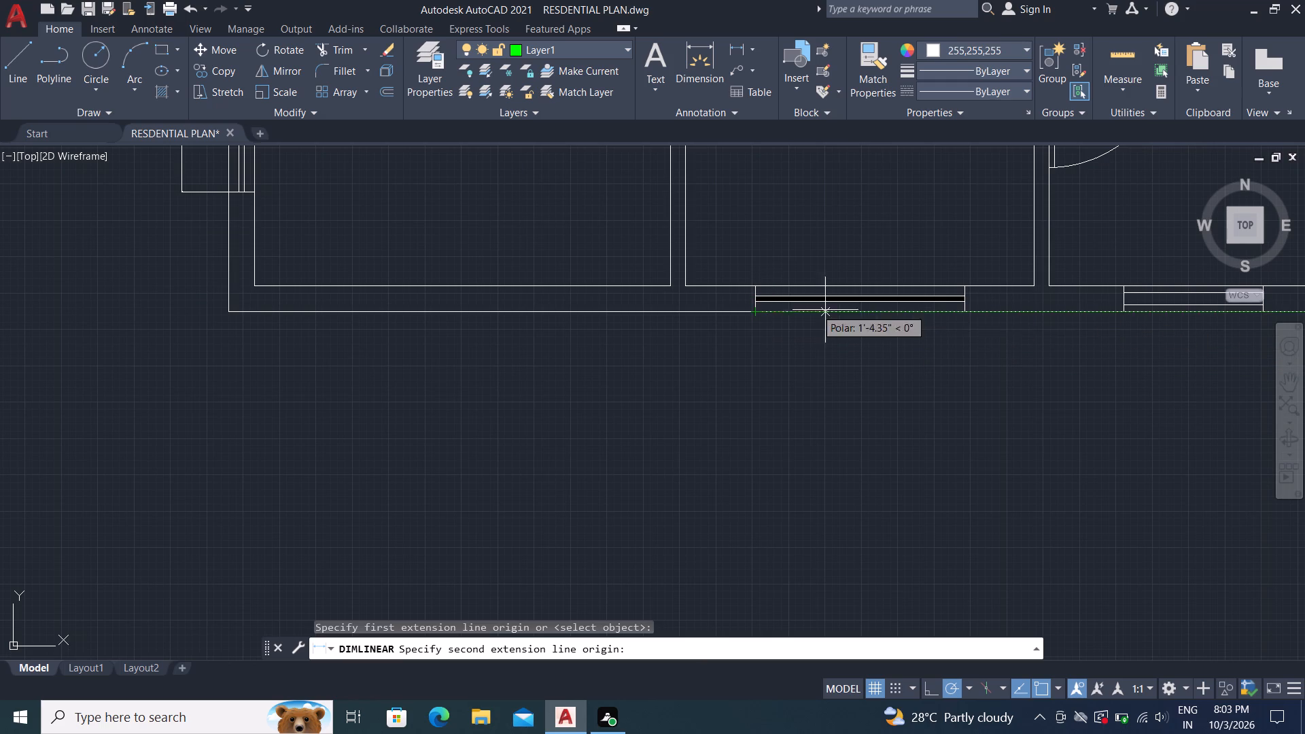
click(964, 309)
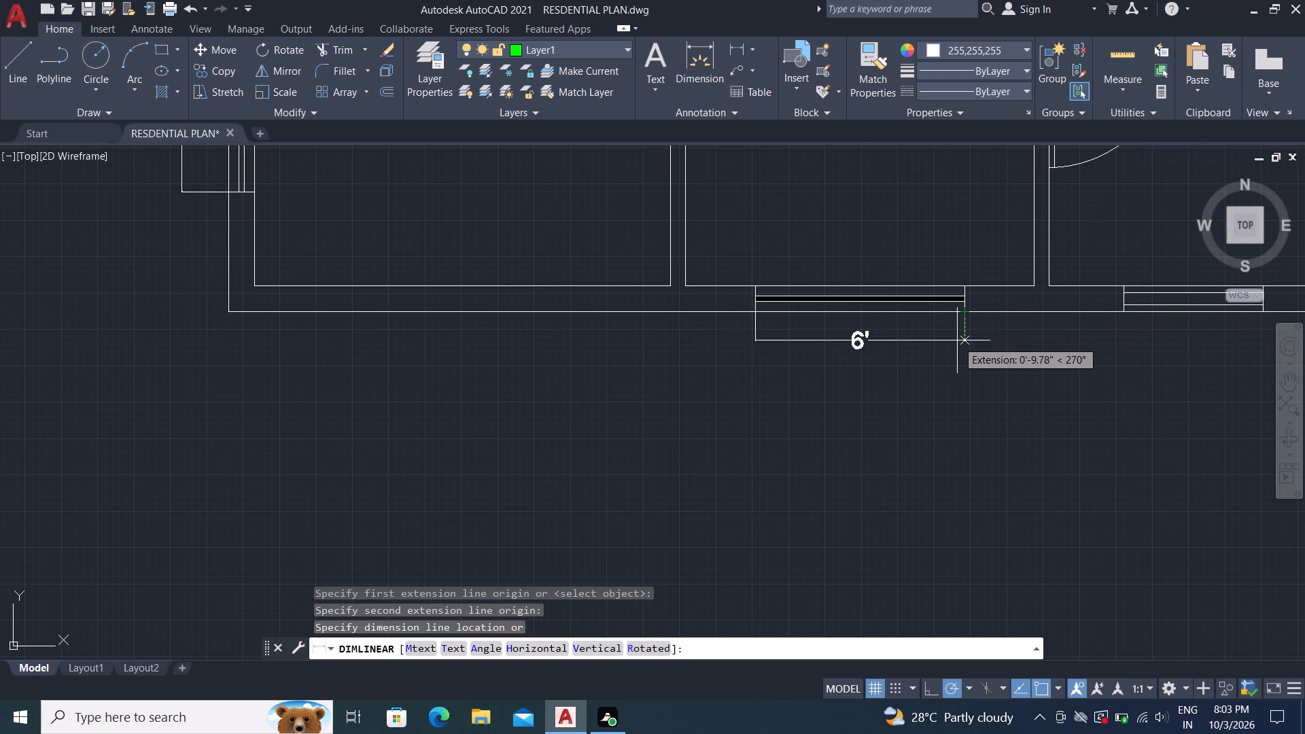
click(957, 340)
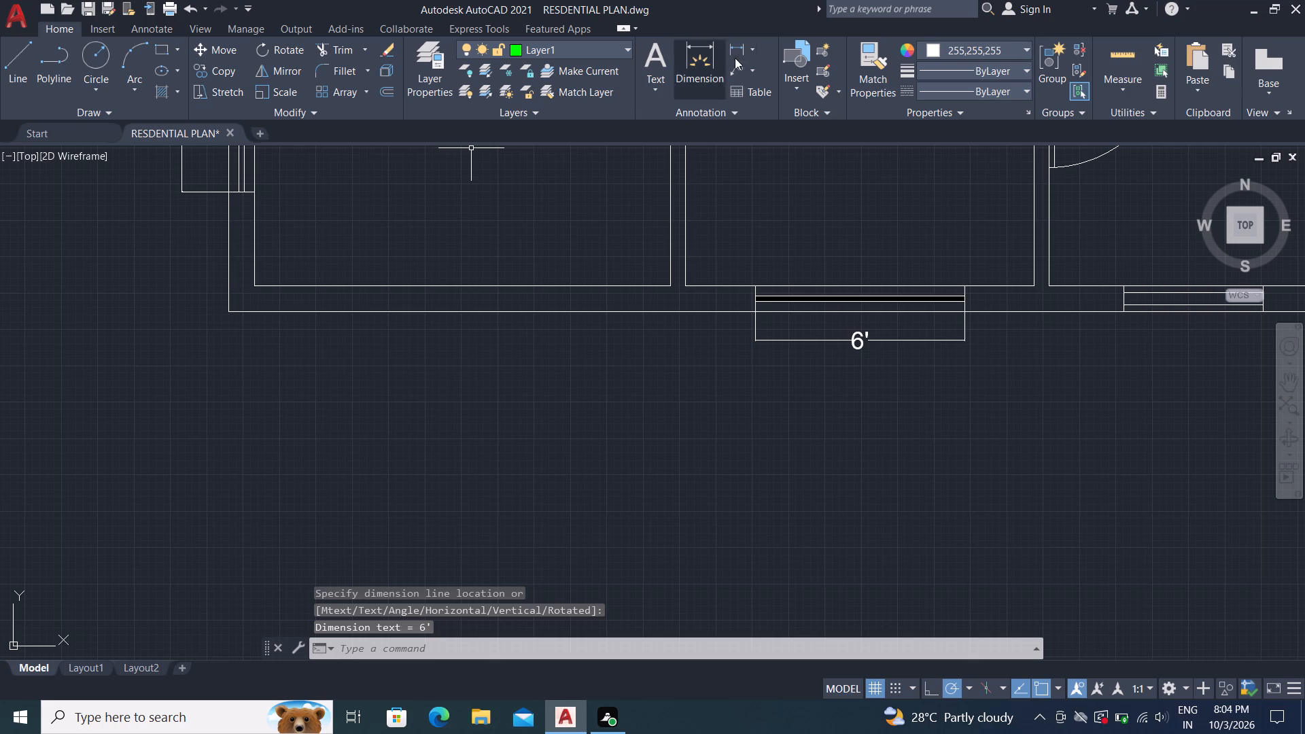
Add a horizontal linear dimension to the right window opening in the bottom outer wall, placed just below the wall.
click(737, 46)
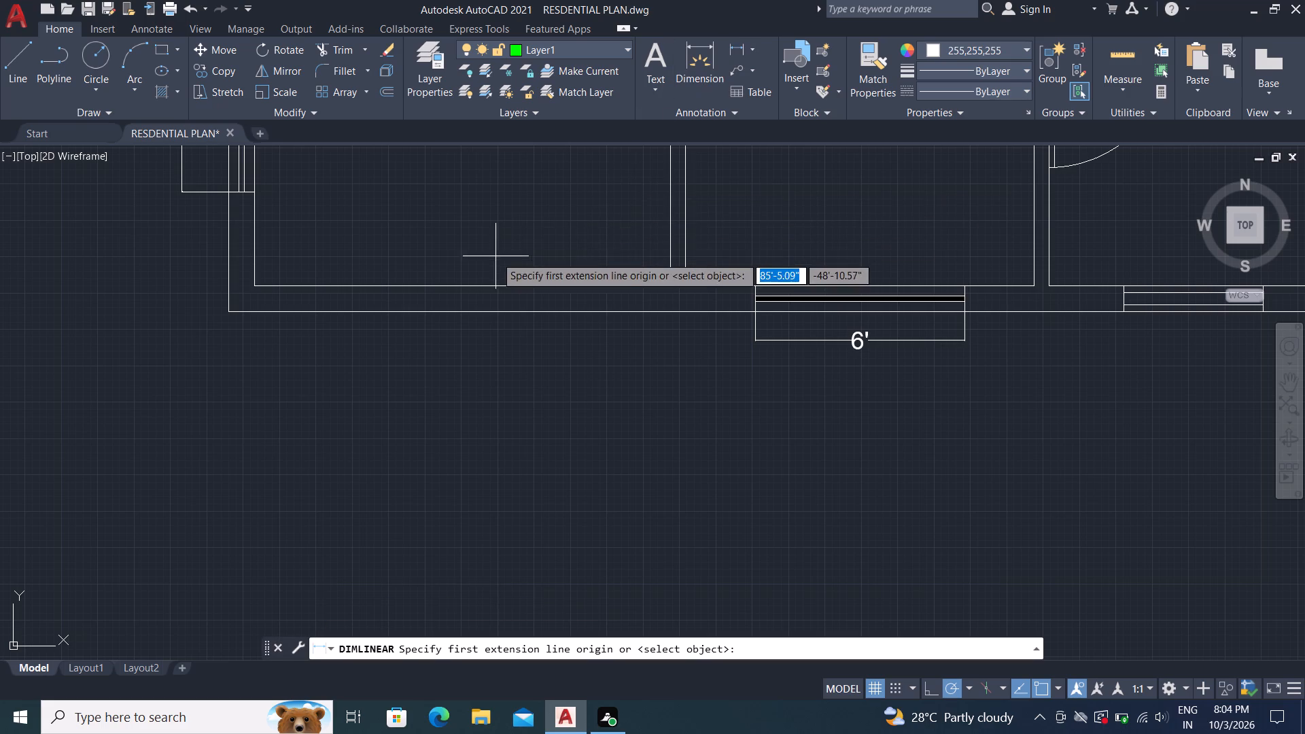
scroll(437, 185, down, 1)
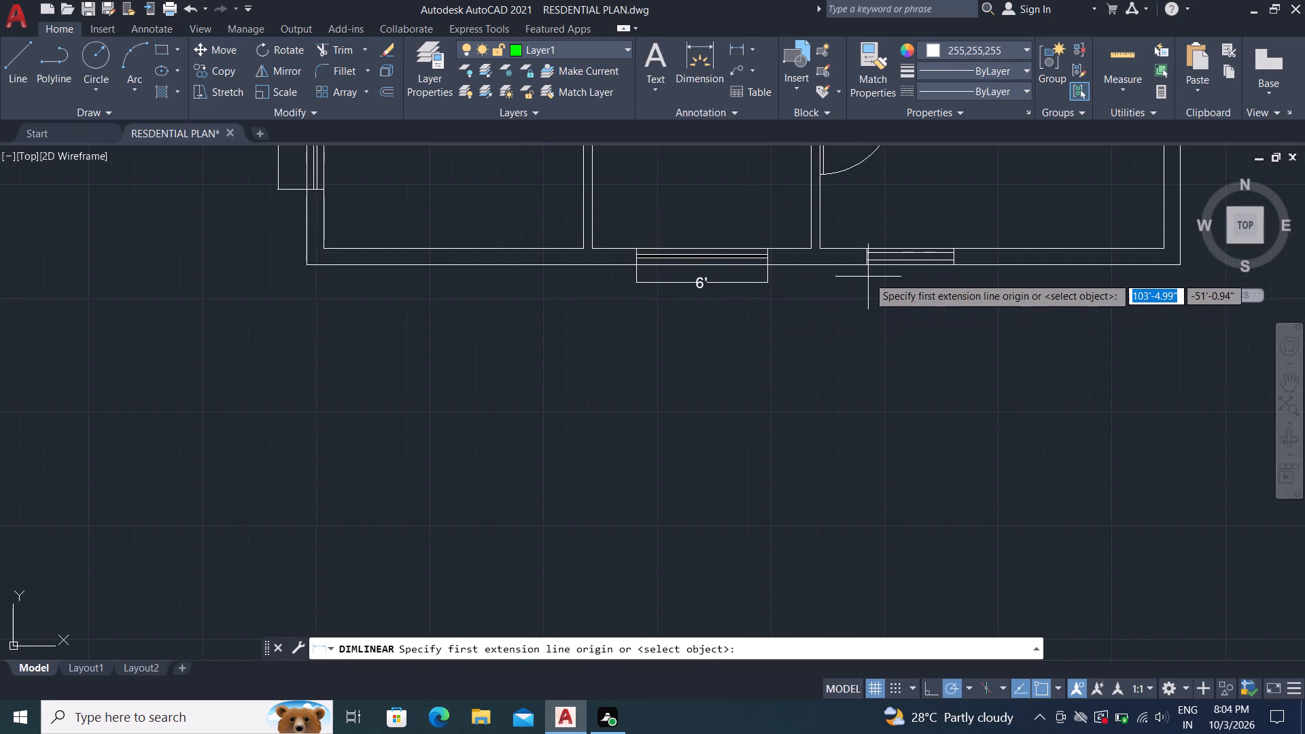
scroll(869, 274, up, 1)
click(863, 260)
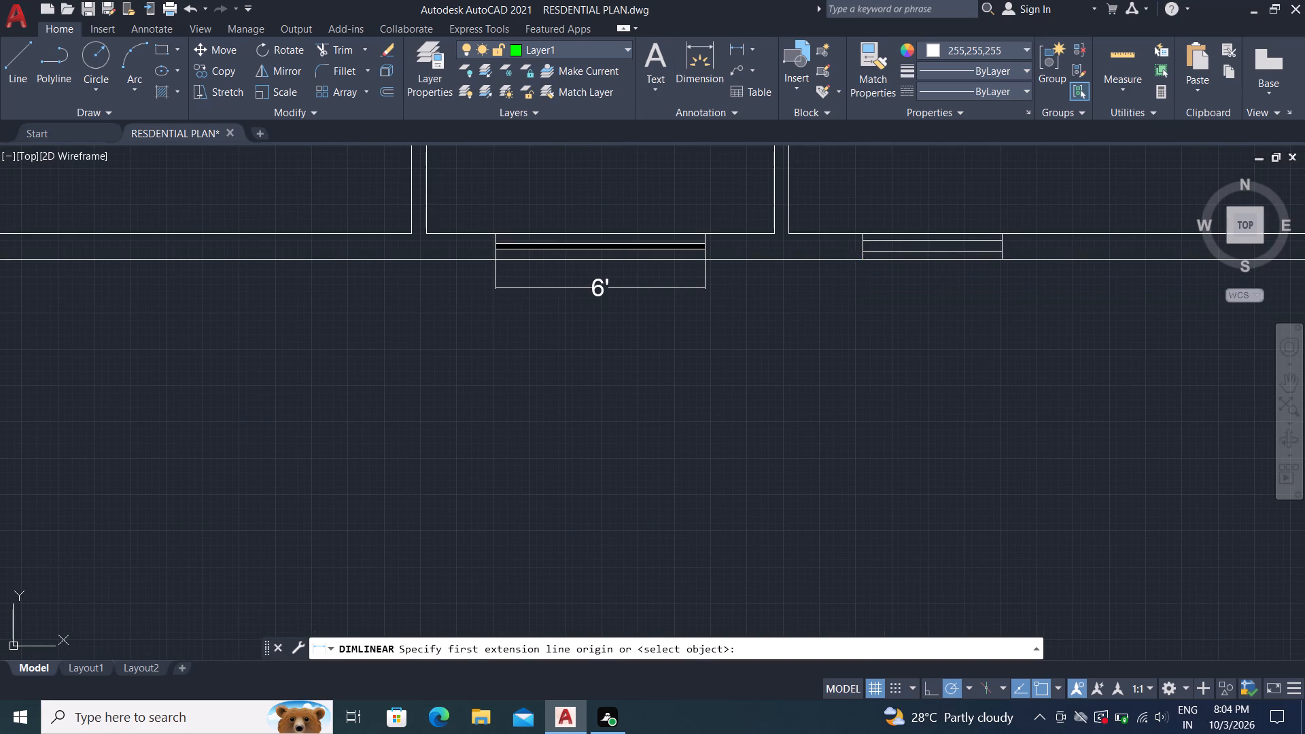
click(1002, 260)
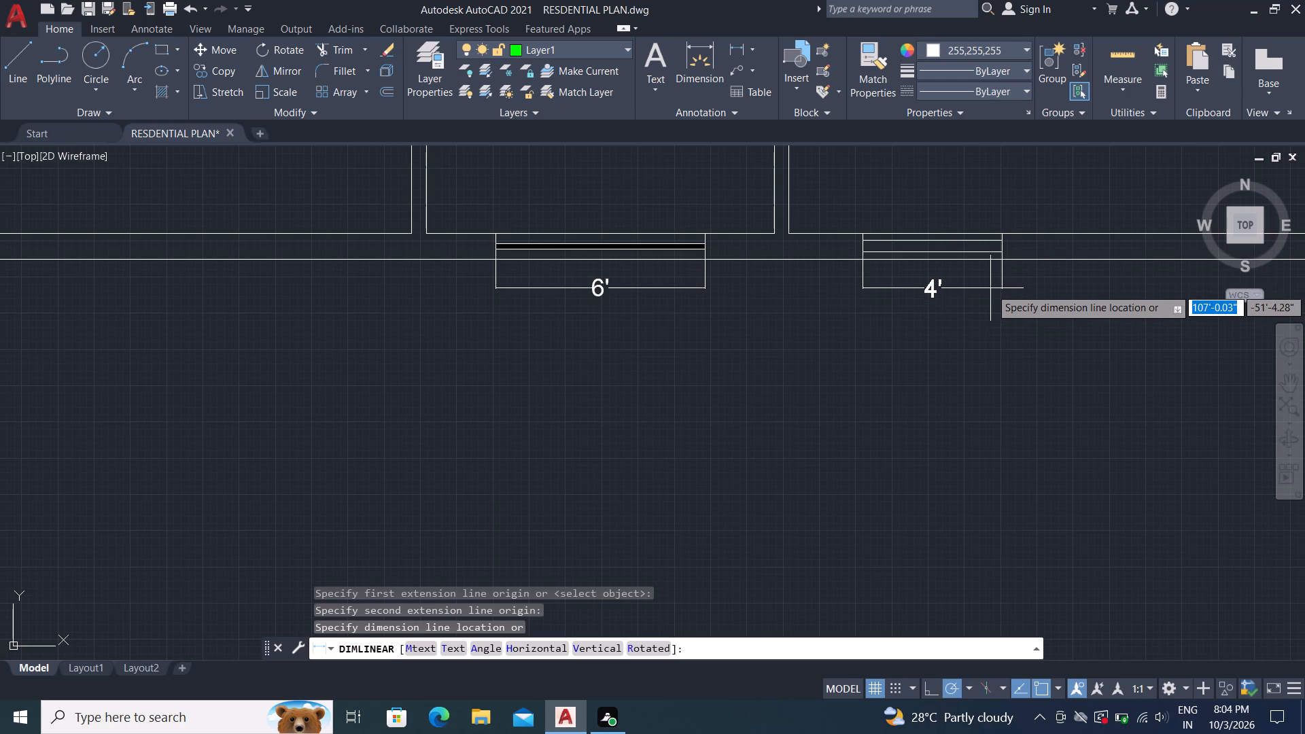
click(990, 288)
Add a vertical linear dimension to the top window opening in the recessed part of the right outer wall, placed just outside it.
scroll(727, 386, down, 3)
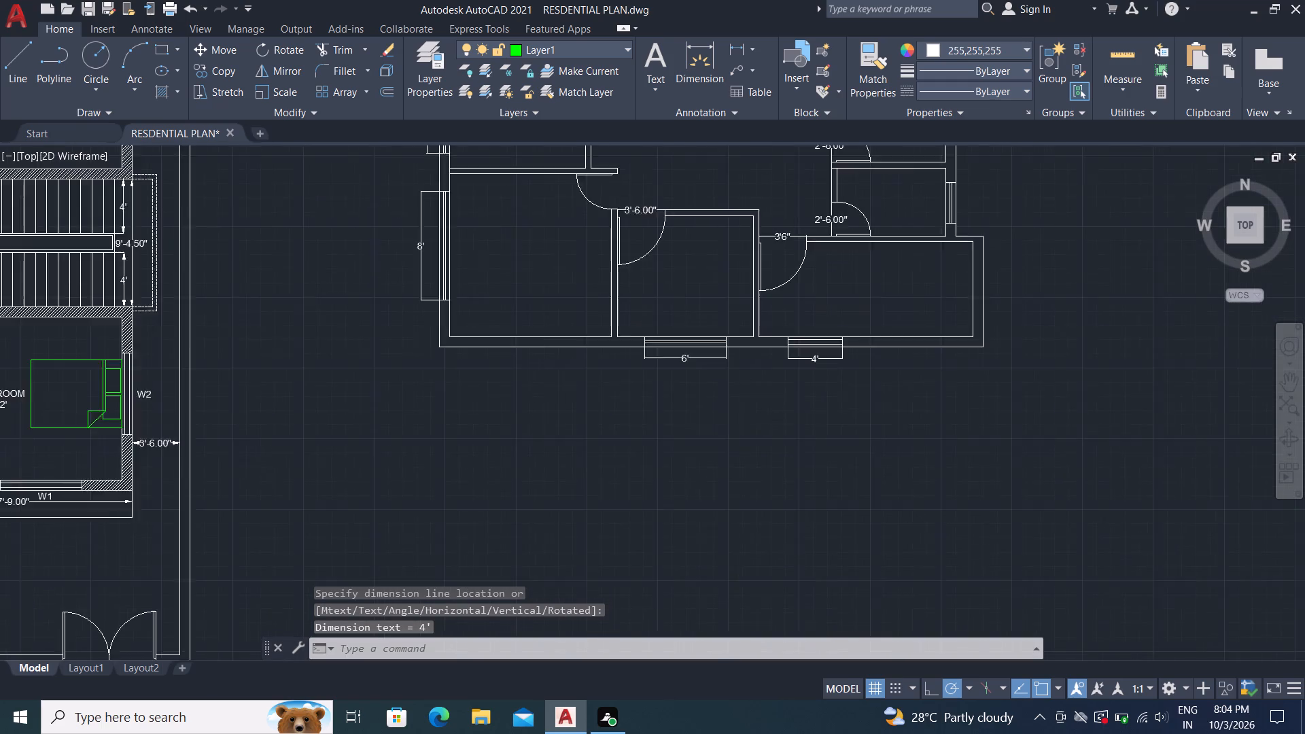
scroll(884, 156, up, 2)
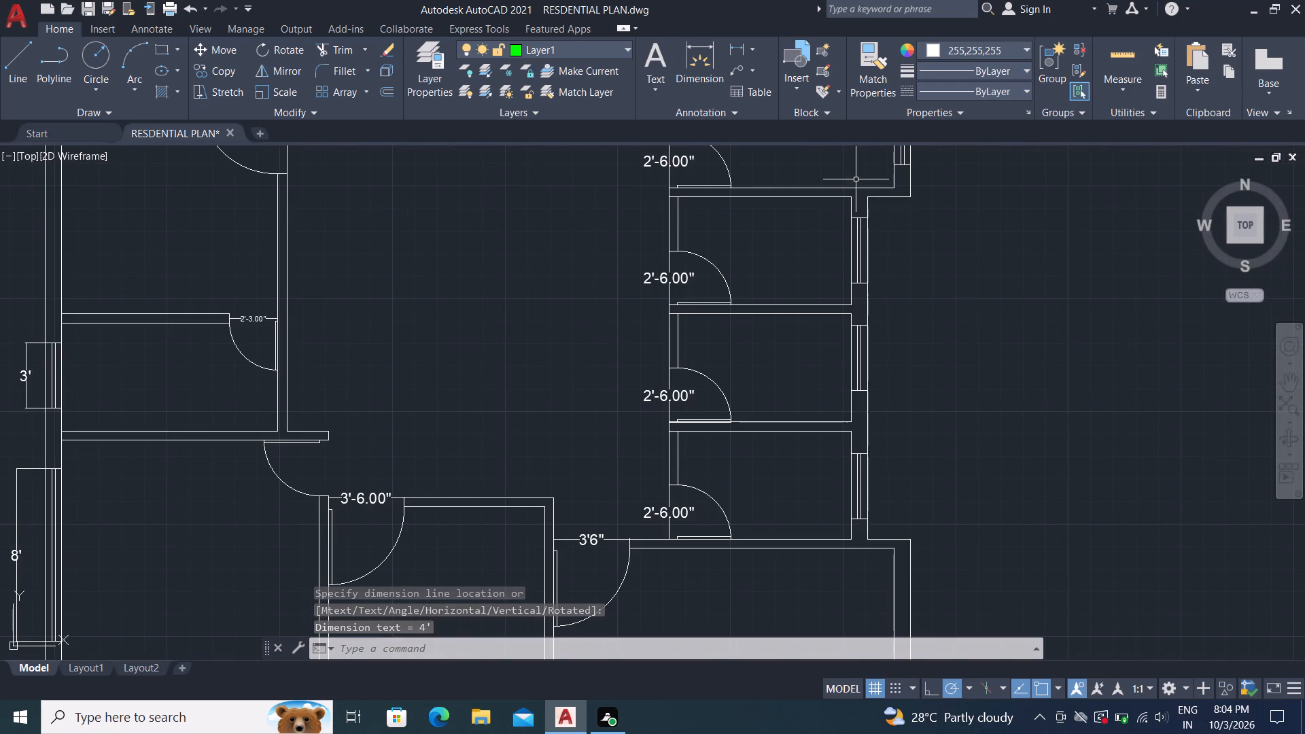
click(740, 41)
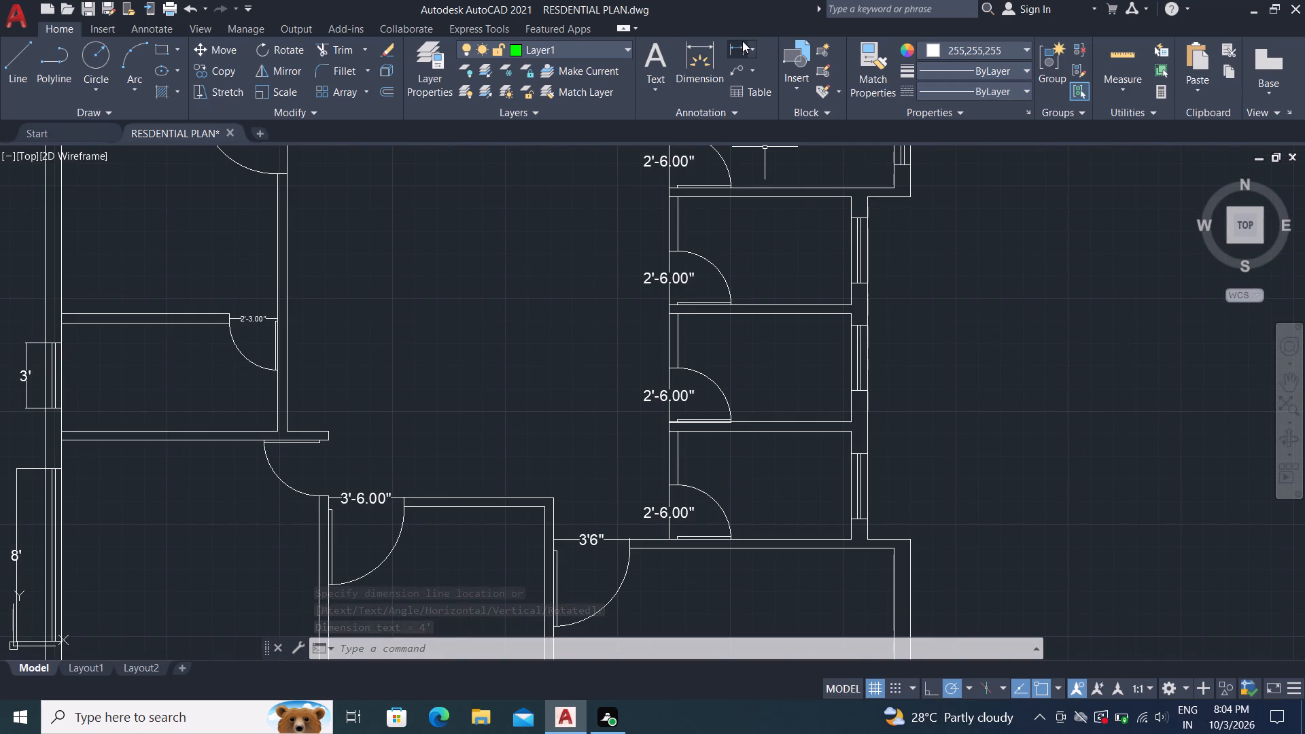
click(868, 217)
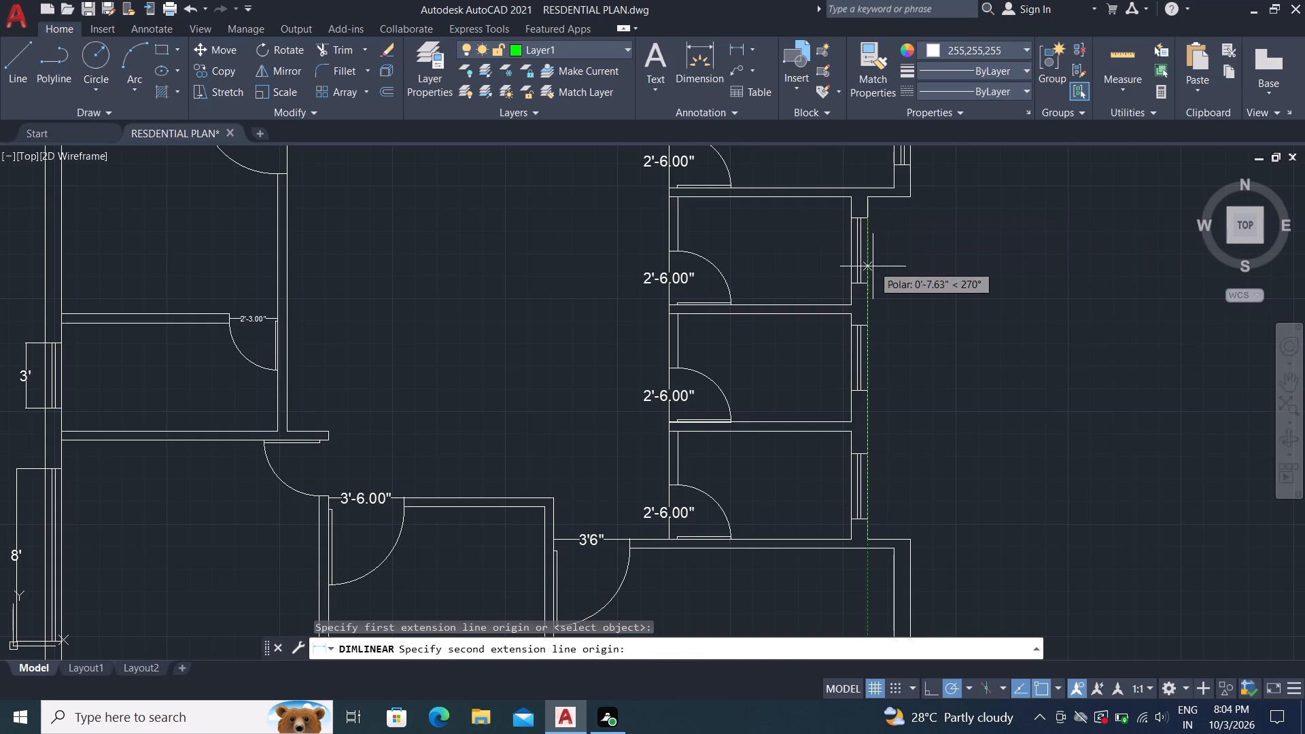
click(868, 285)
click(883, 285)
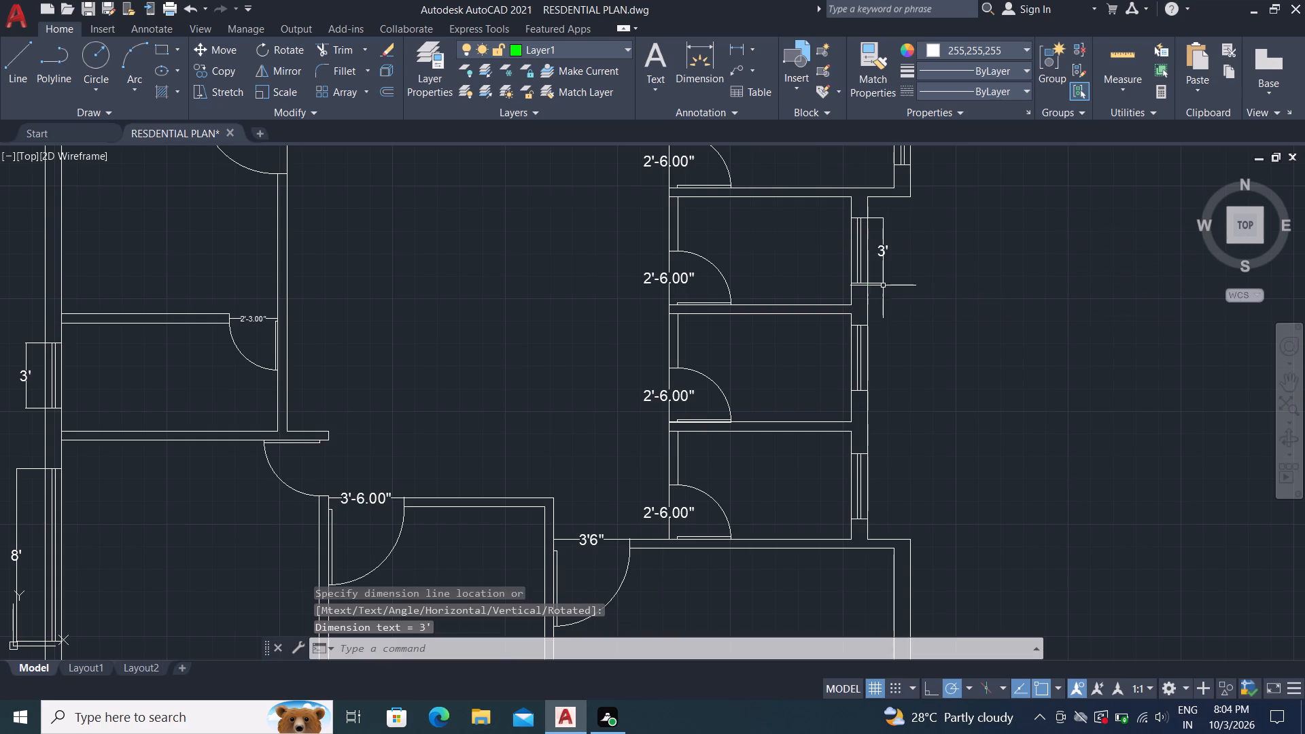
Add a vertical linear dimension to the middle window opening in the recessed right outer wall, placed just outside the wall.
click(741, 44)
drag(870, 328, 876, 326)
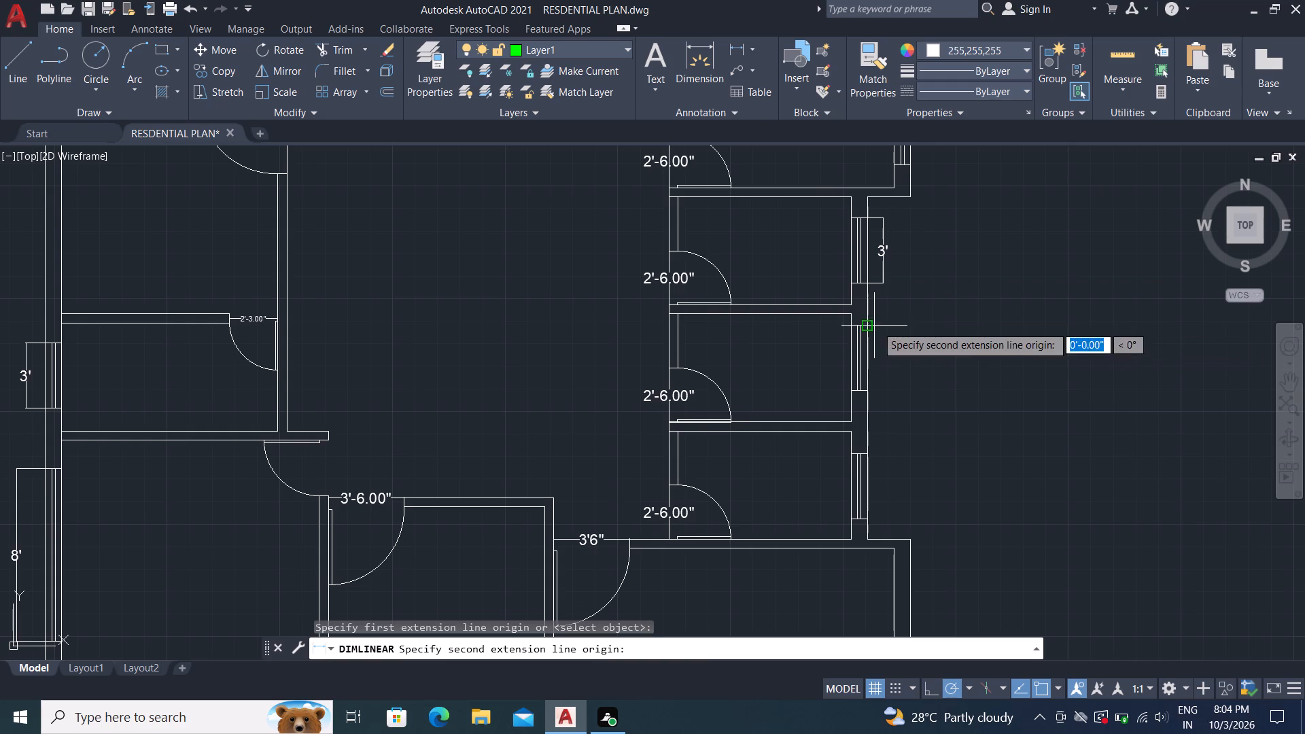
click(871, 387)
click(880, 385)
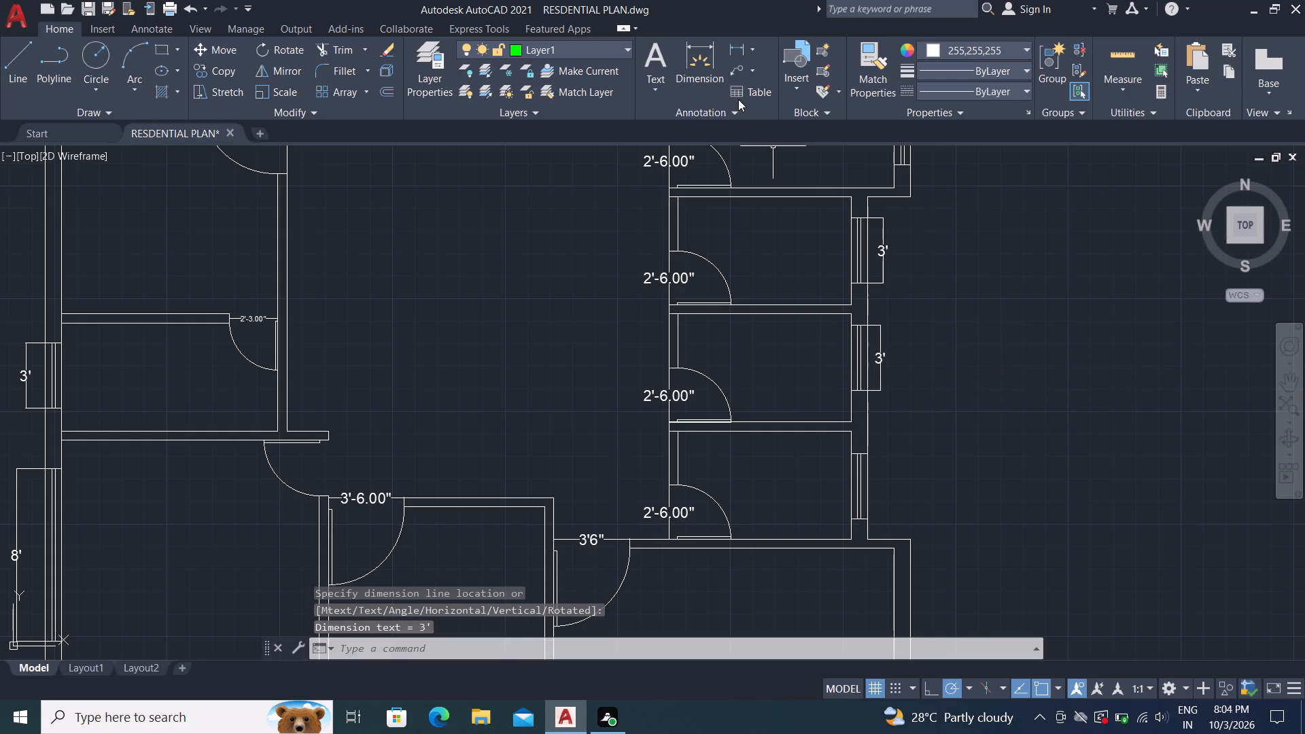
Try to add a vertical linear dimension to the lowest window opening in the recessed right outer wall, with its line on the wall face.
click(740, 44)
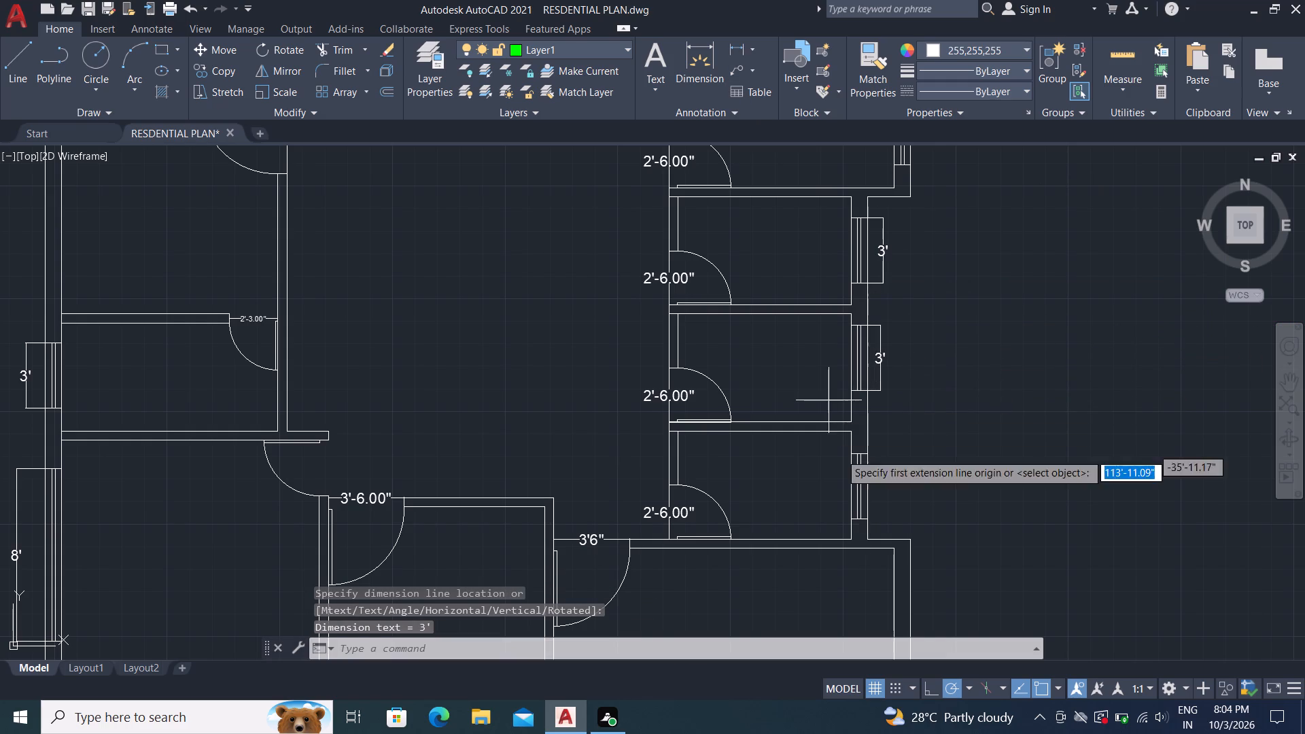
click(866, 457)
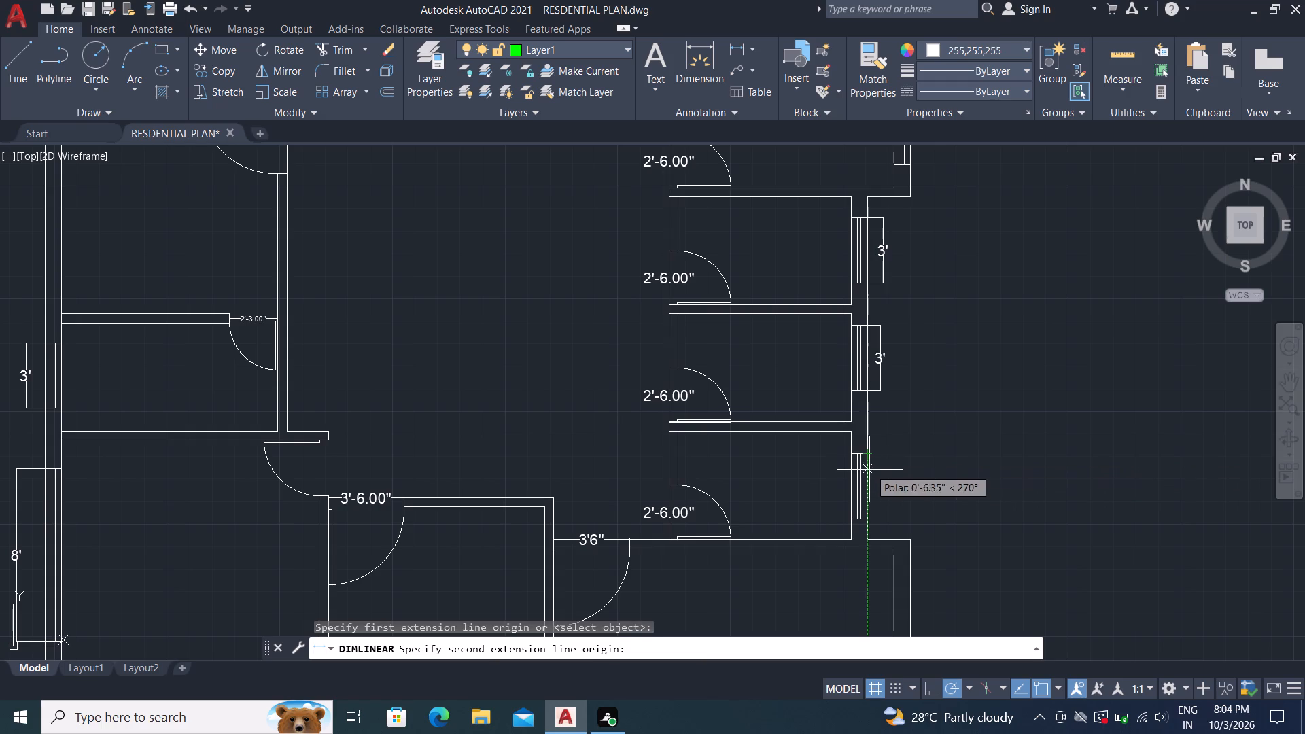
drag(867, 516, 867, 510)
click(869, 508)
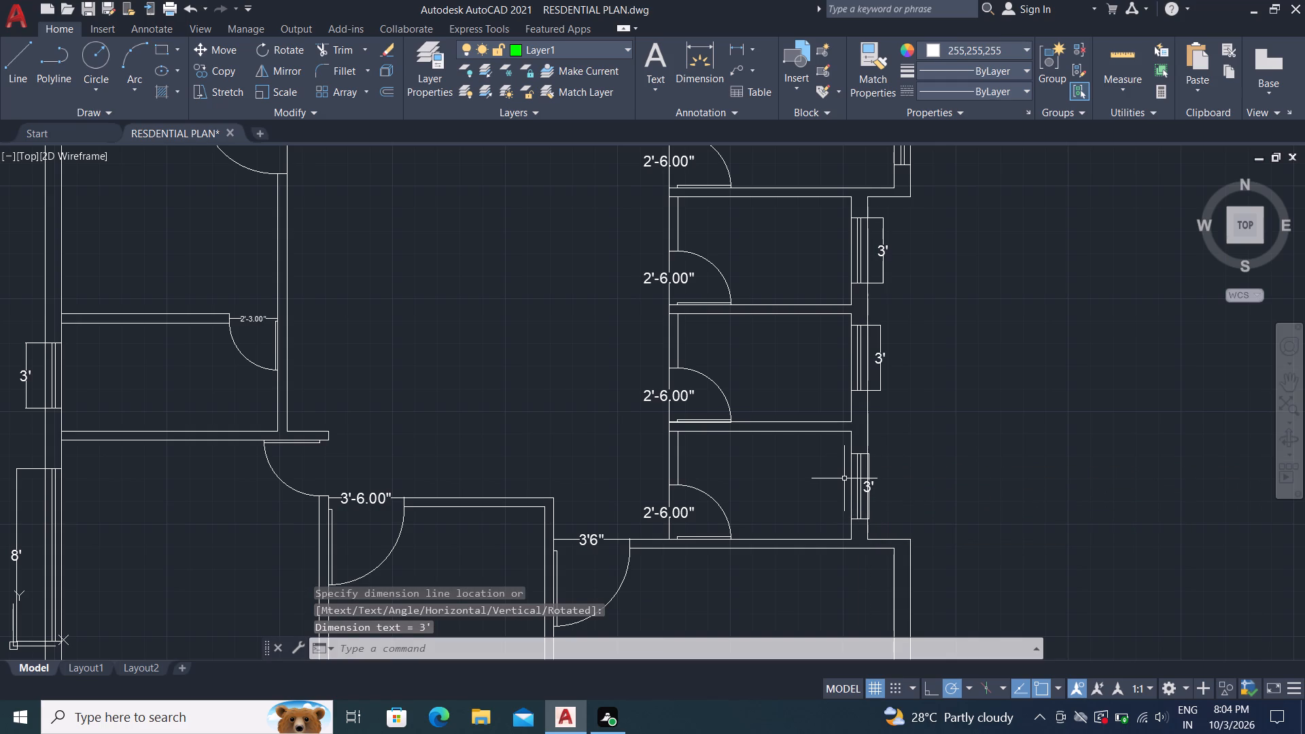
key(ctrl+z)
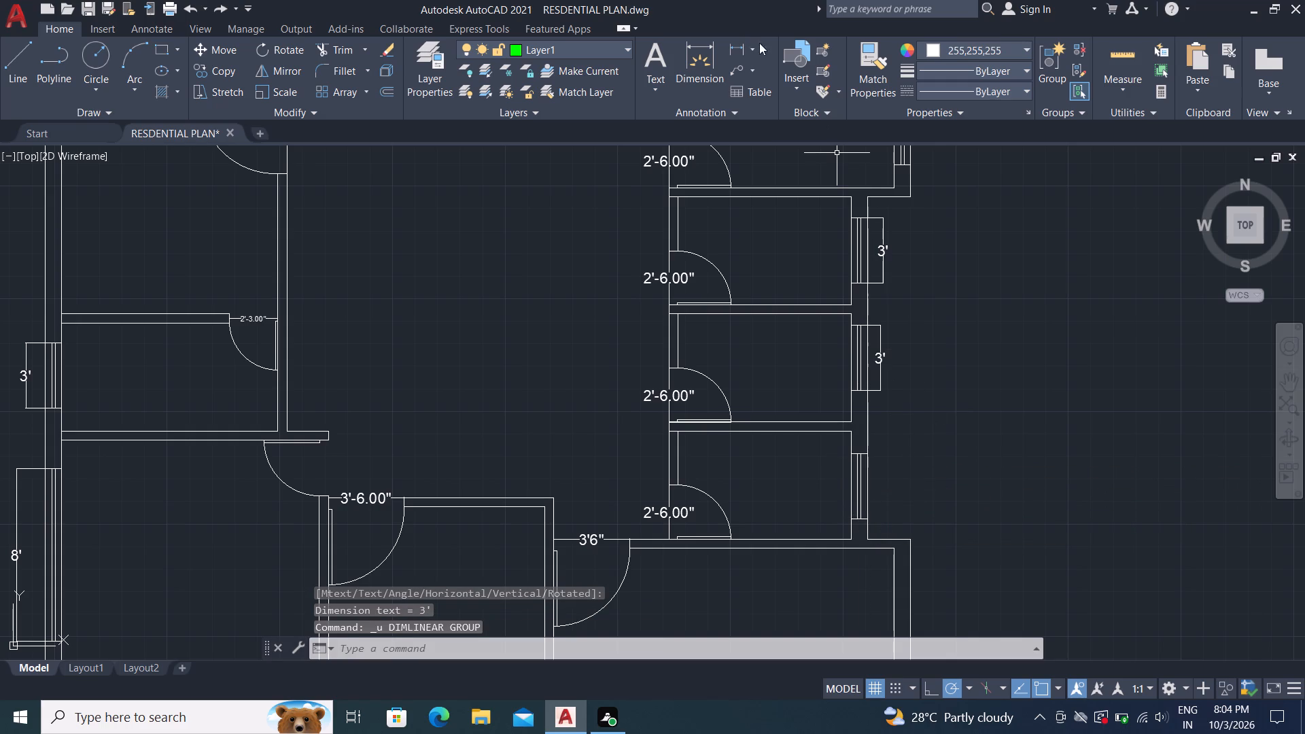
Add a vertical linear dimension to the lowest window opening in the recessed right outer wall, placed just outside the wall.
click(736, 44)
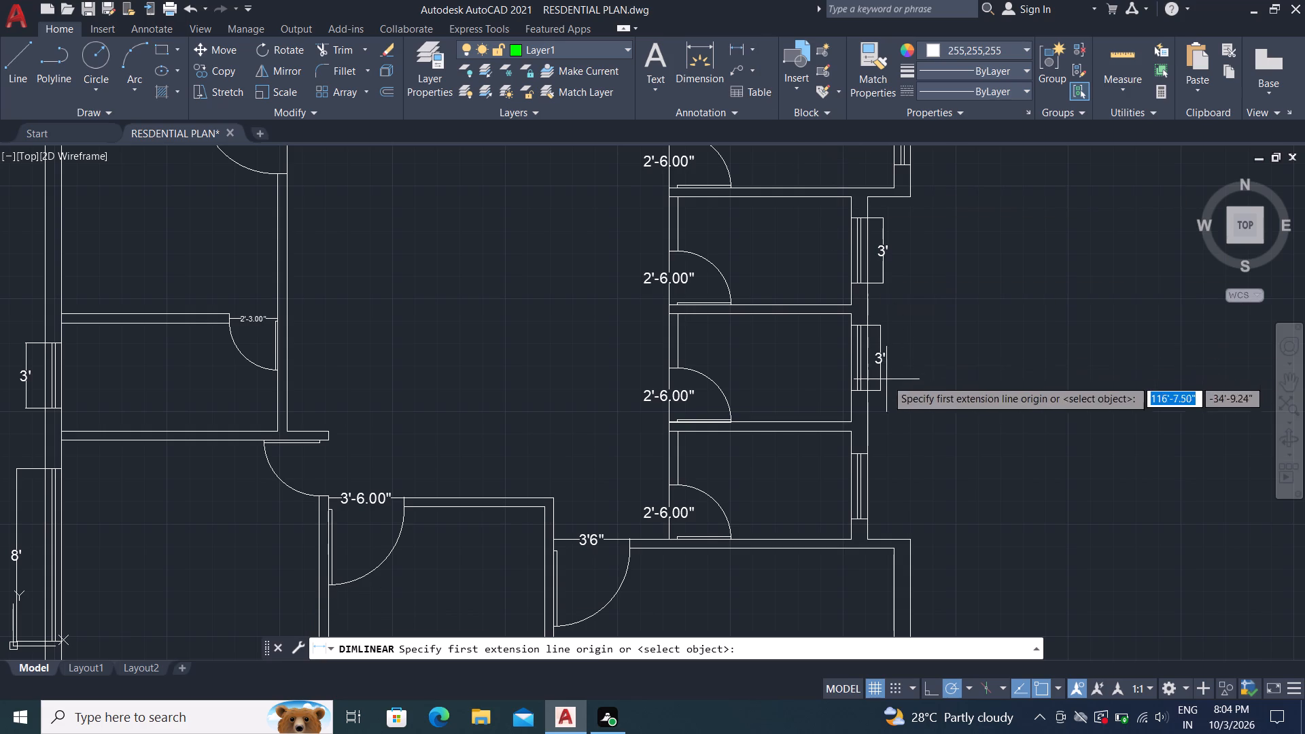
scroll(860, 525, up, 2)
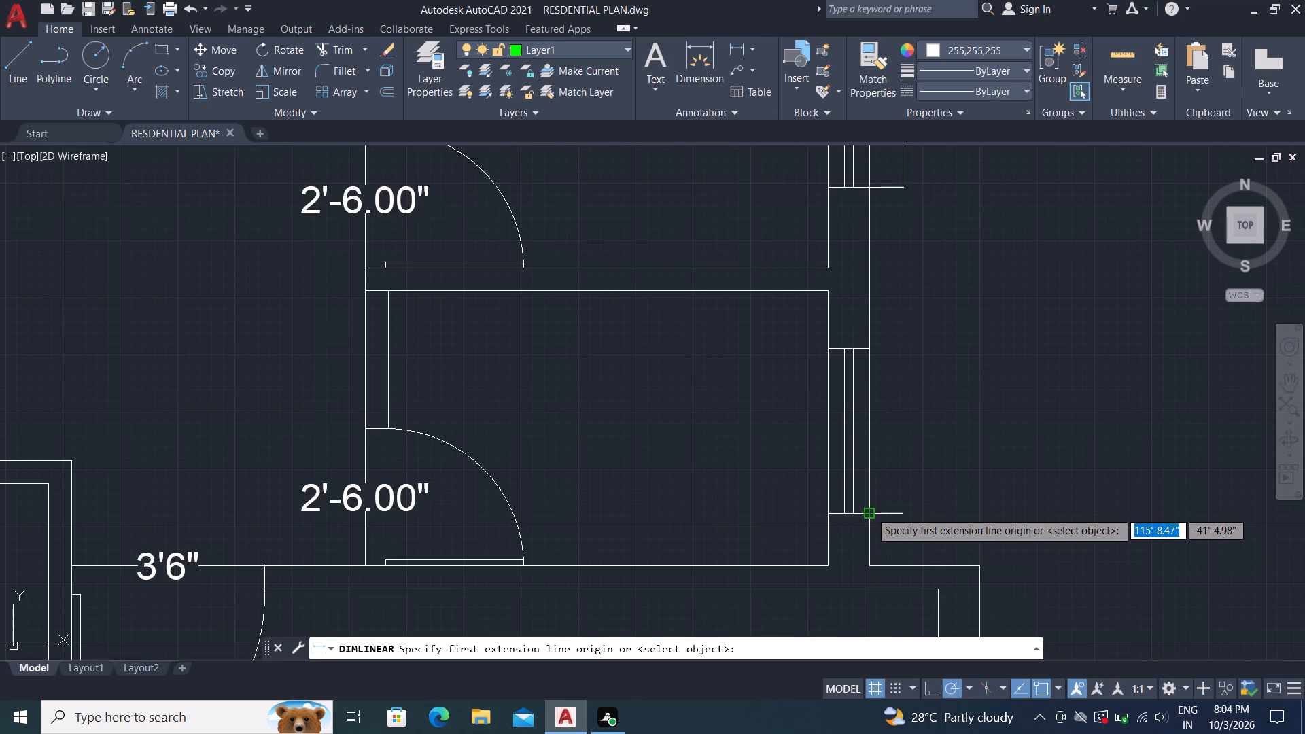
click(870, 511)
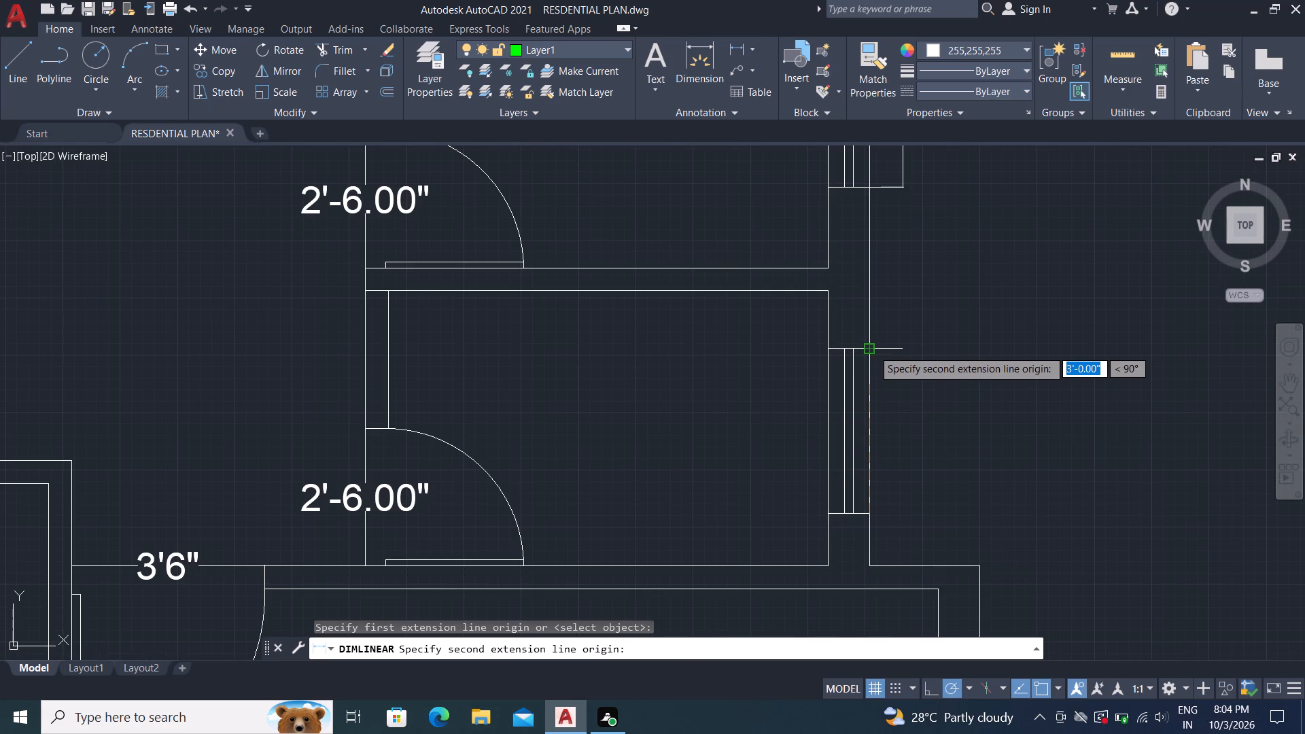
click(873, 349)
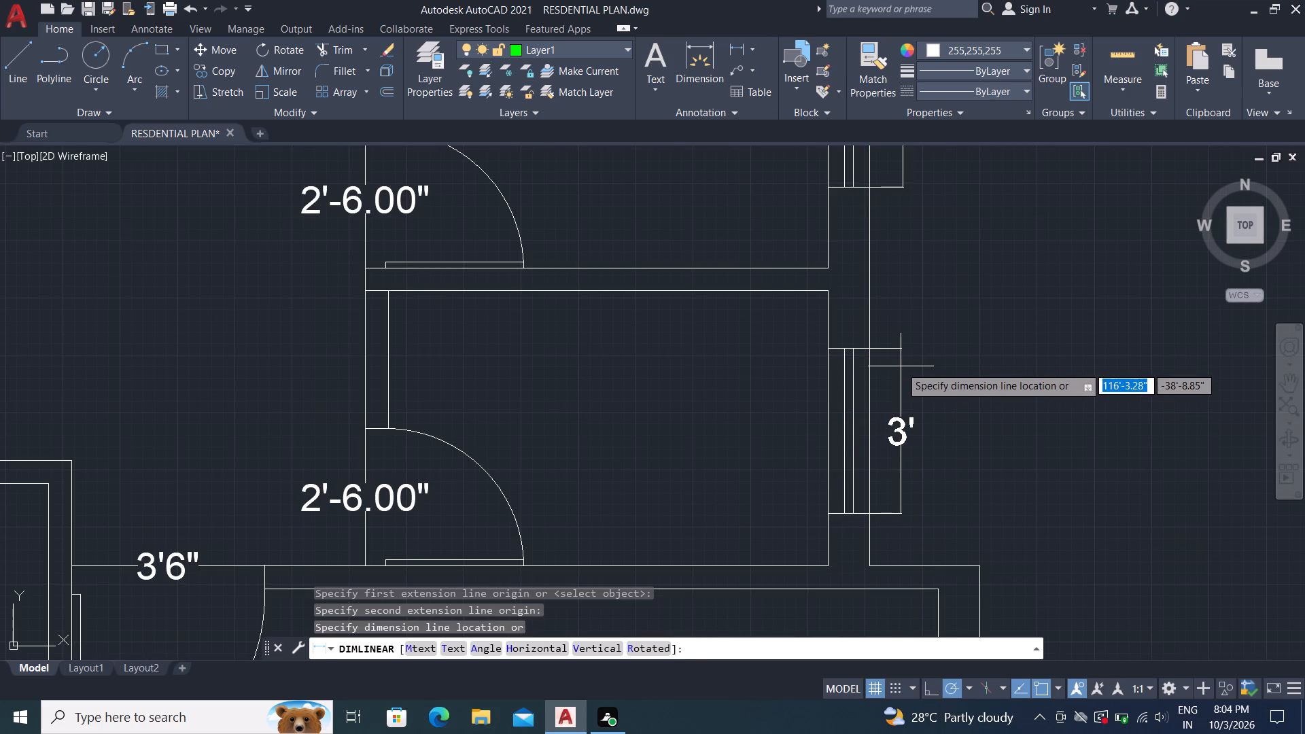
click(901, 366)
Add a vertical linear dimension to the window opening in the right outer wall just above the recessed part, placed just outside the wall.
scroll(1107, 410, down, 3)
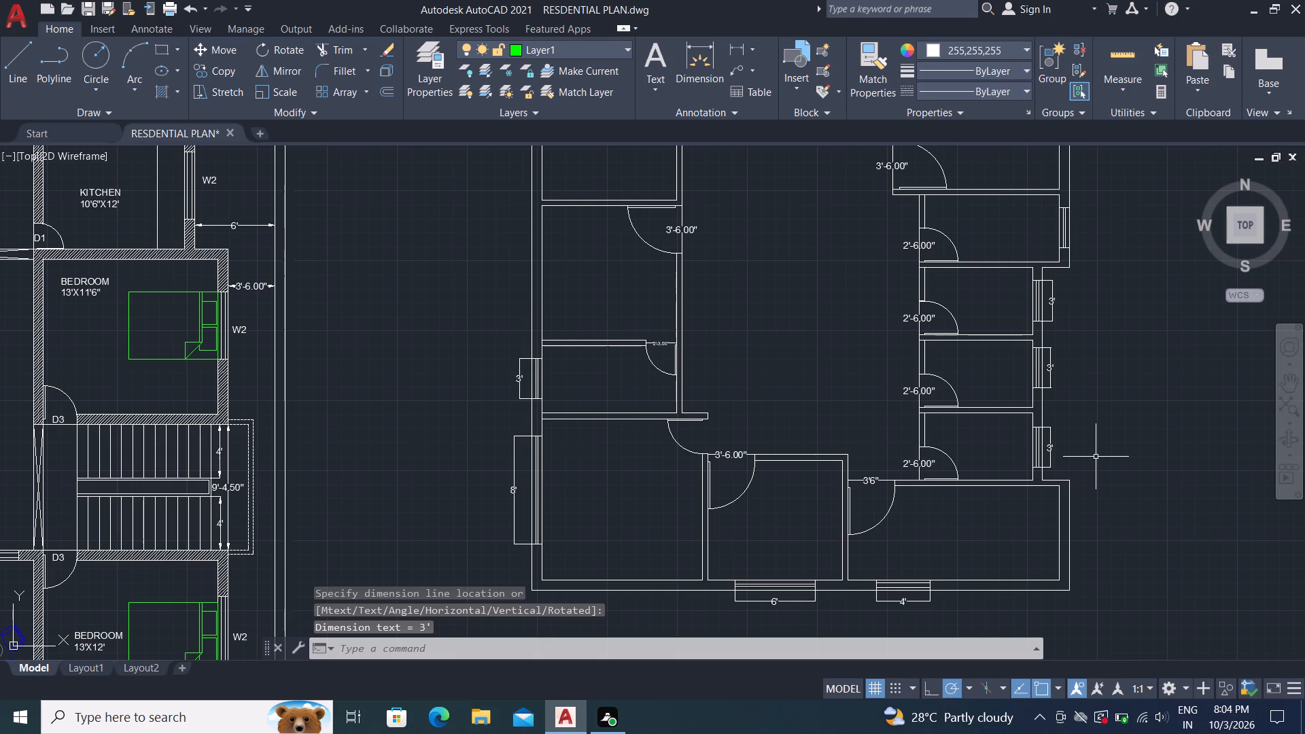
scroll(1101, 201, up, 2)
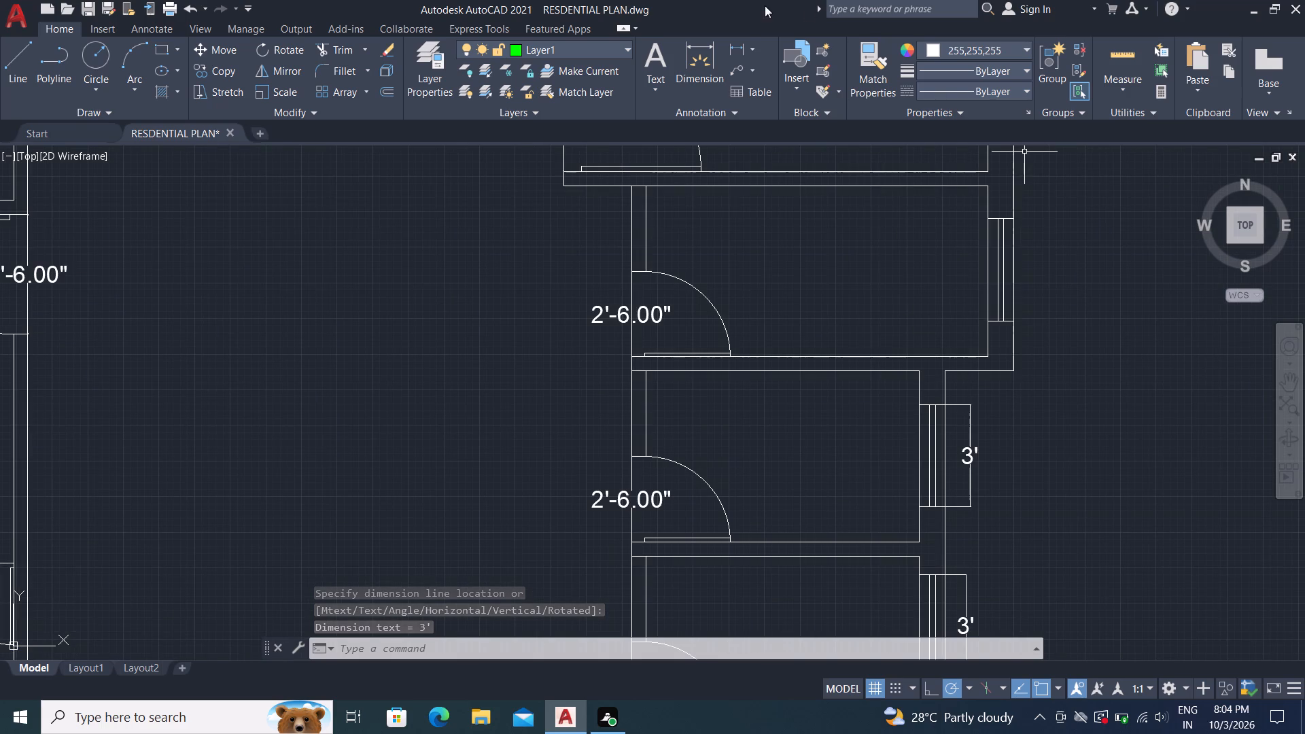
click(737, 39)
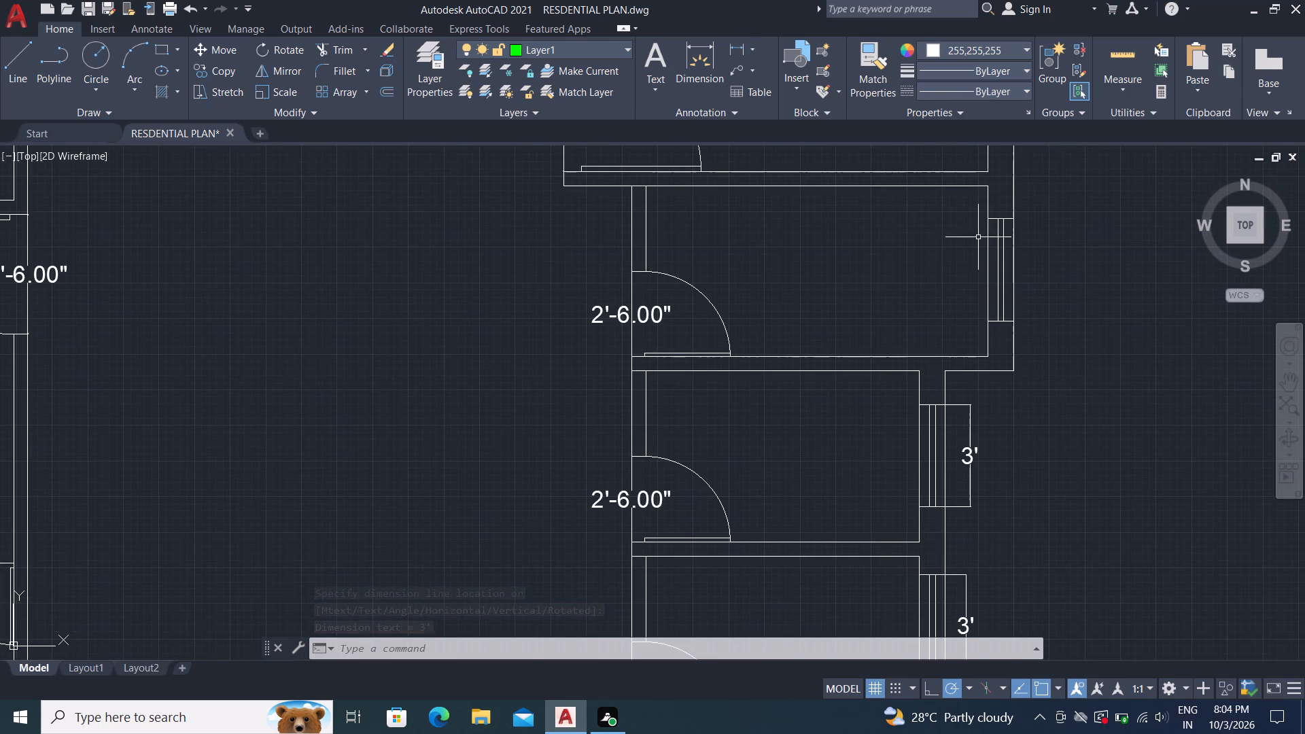
click(735, 46)
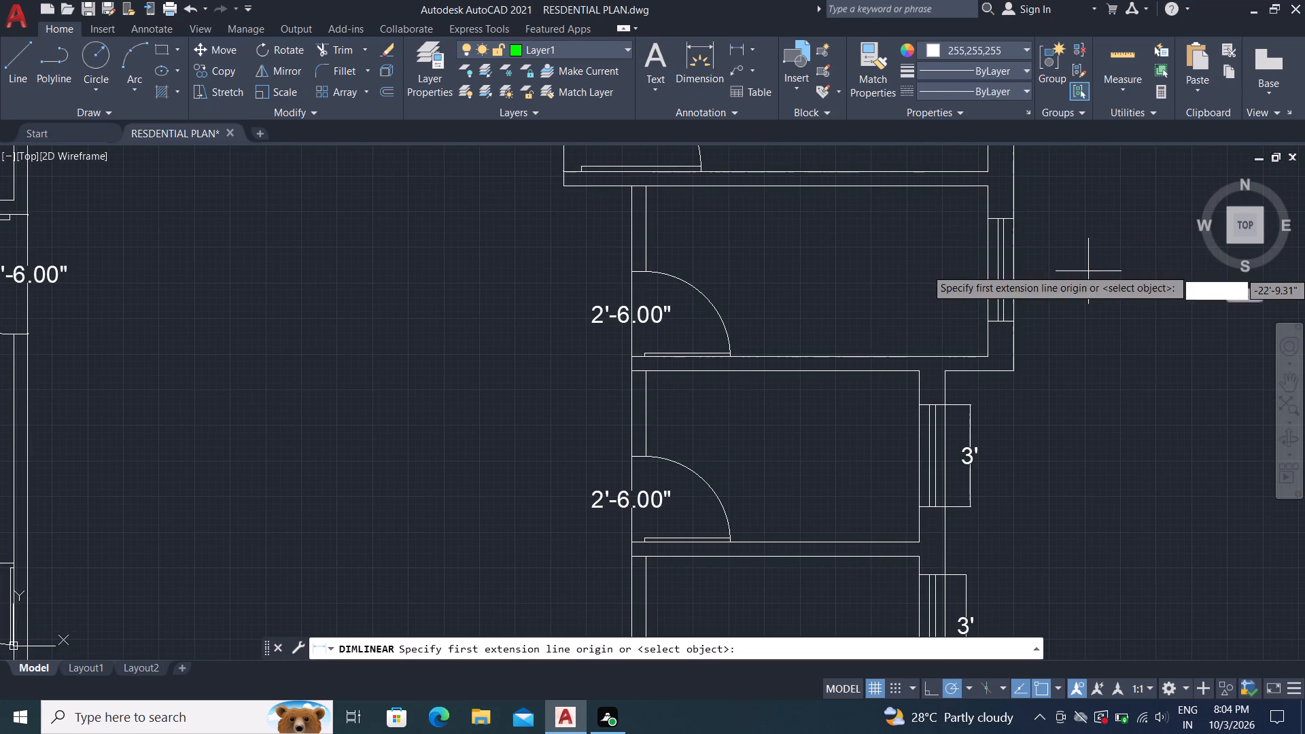
click(1017, 219)
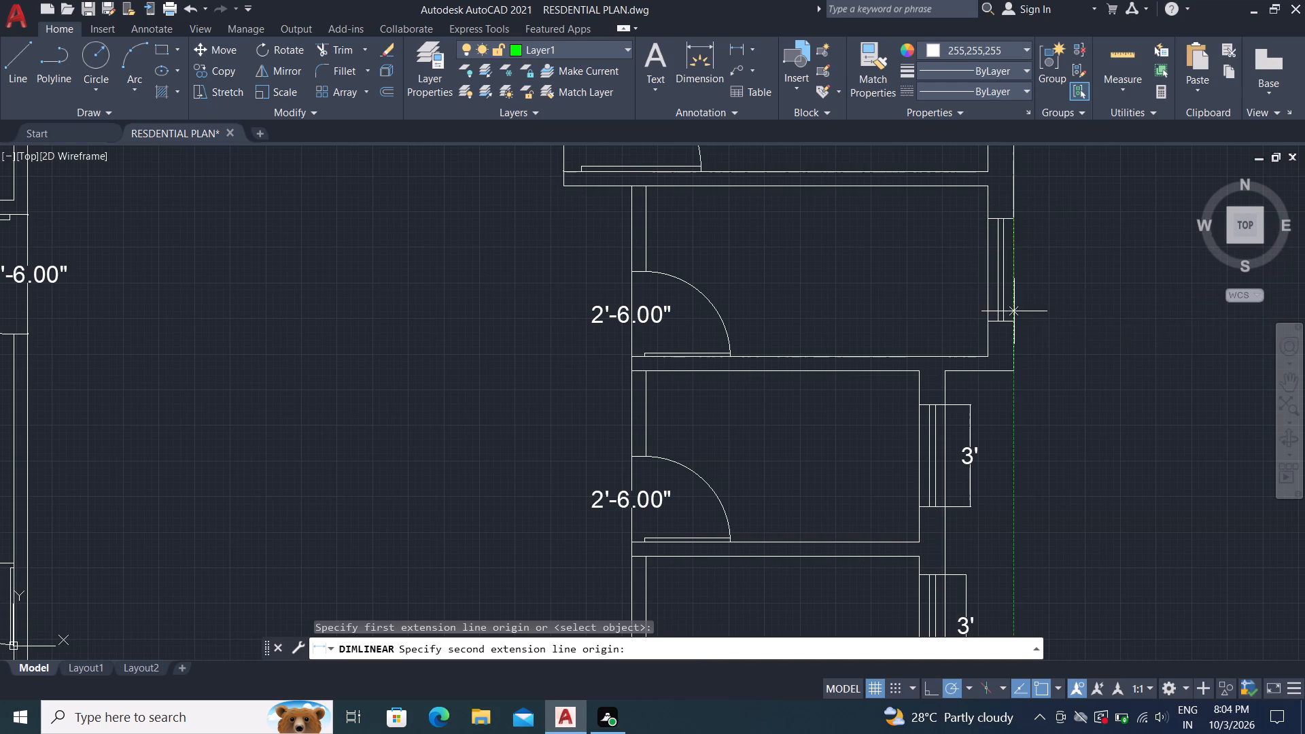
click(1011, 320)
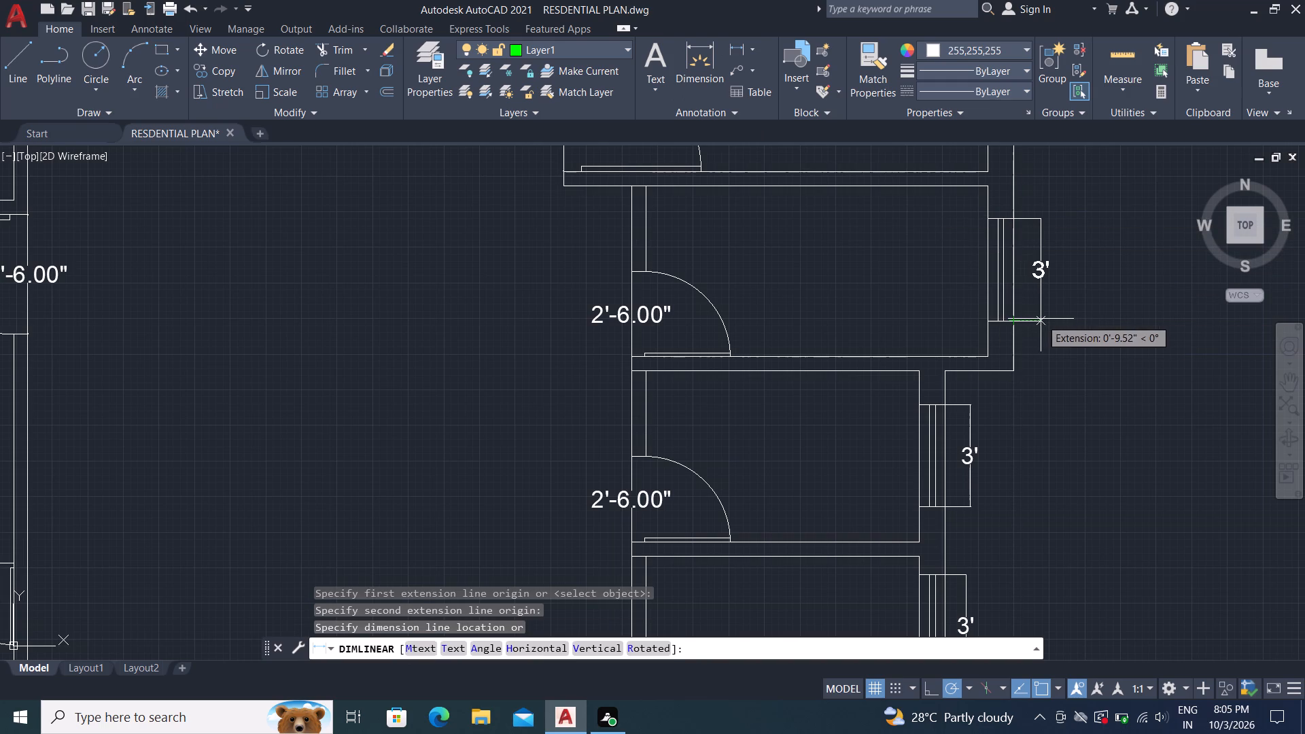
click(1041, 319)
scroll(1032, 415, down, 3)
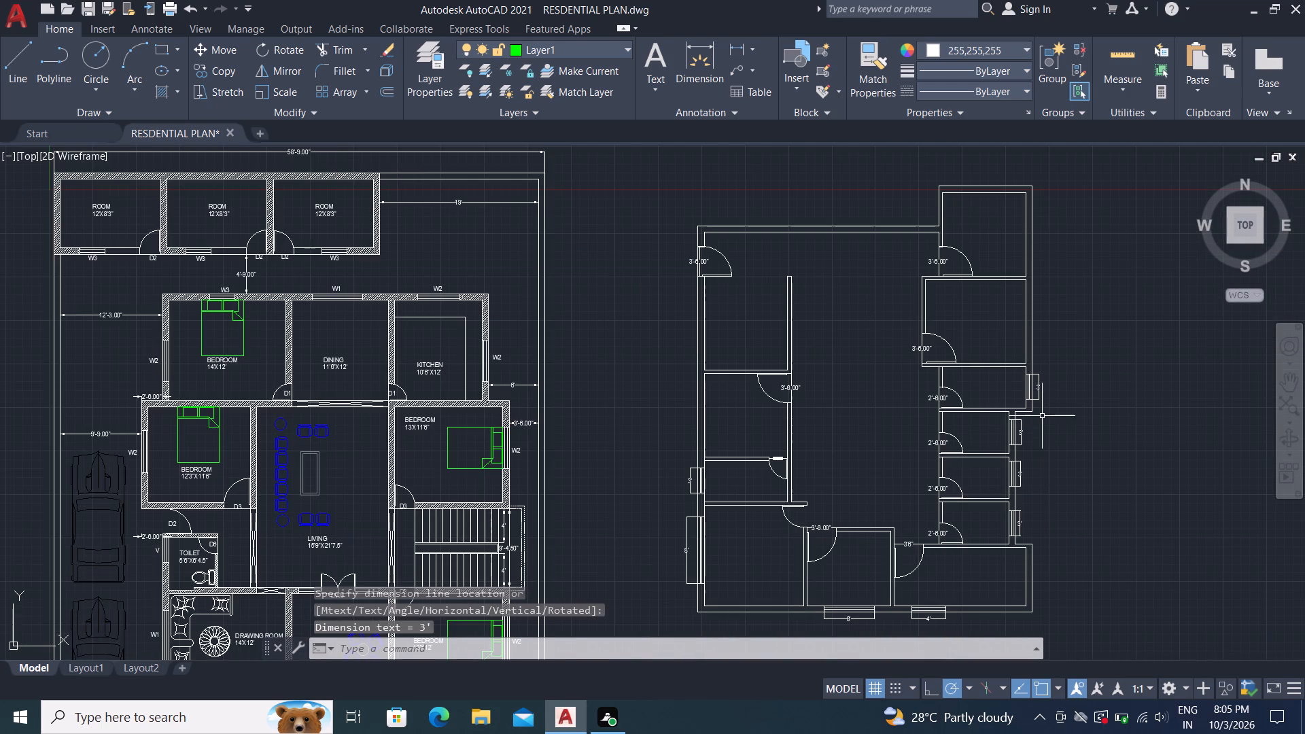
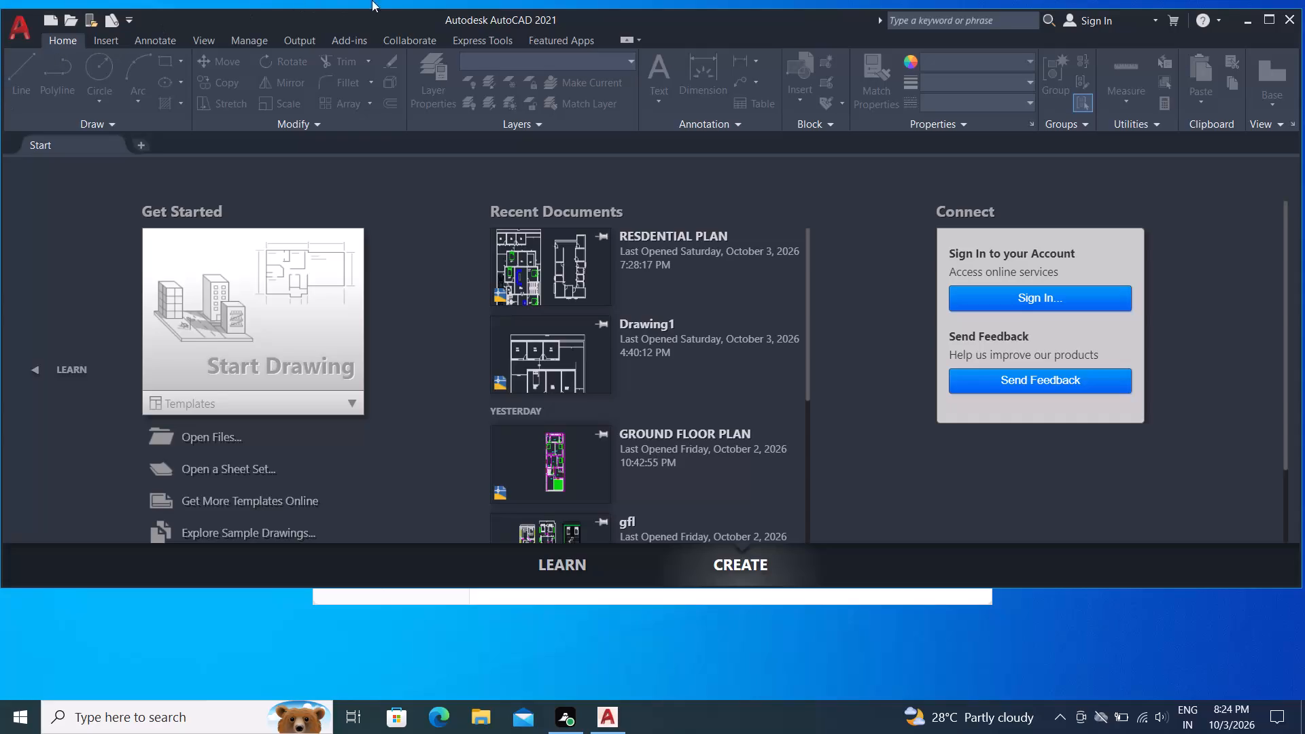
Open the RESDENTIAL PLAN drawing from the recent documents.
click(544, 264)
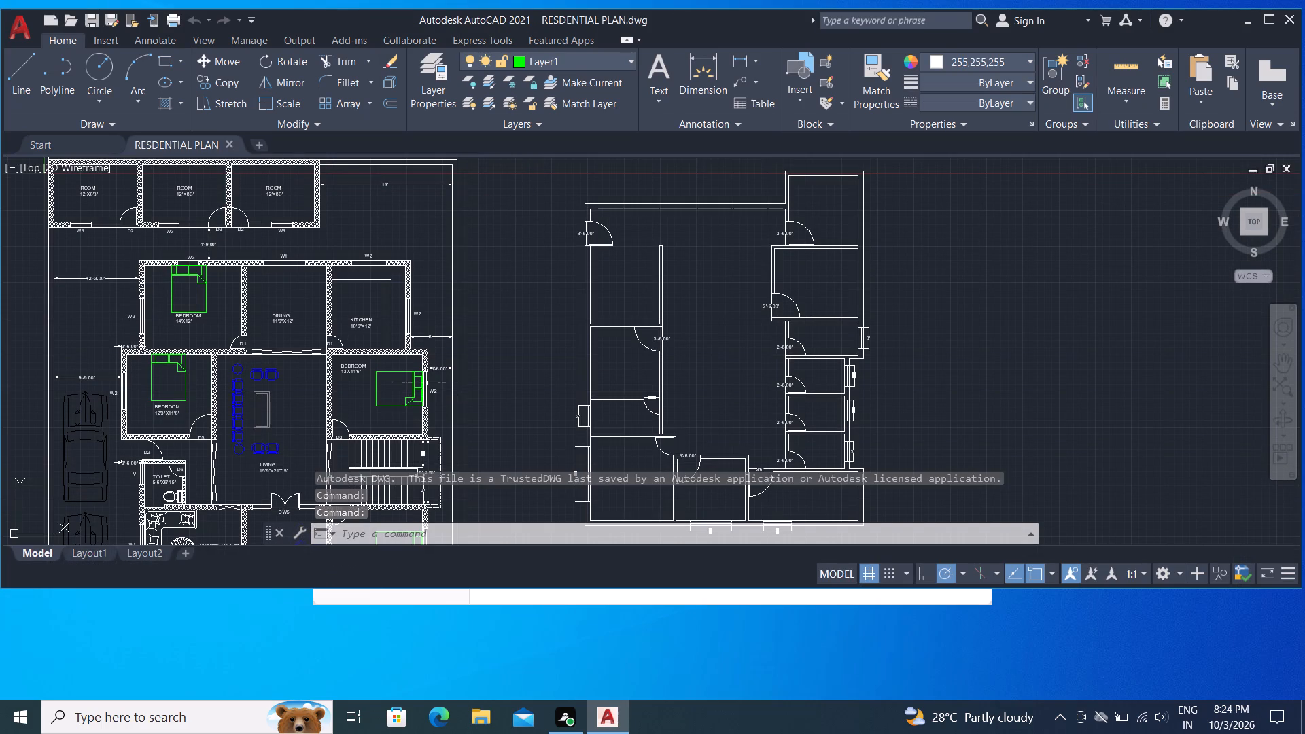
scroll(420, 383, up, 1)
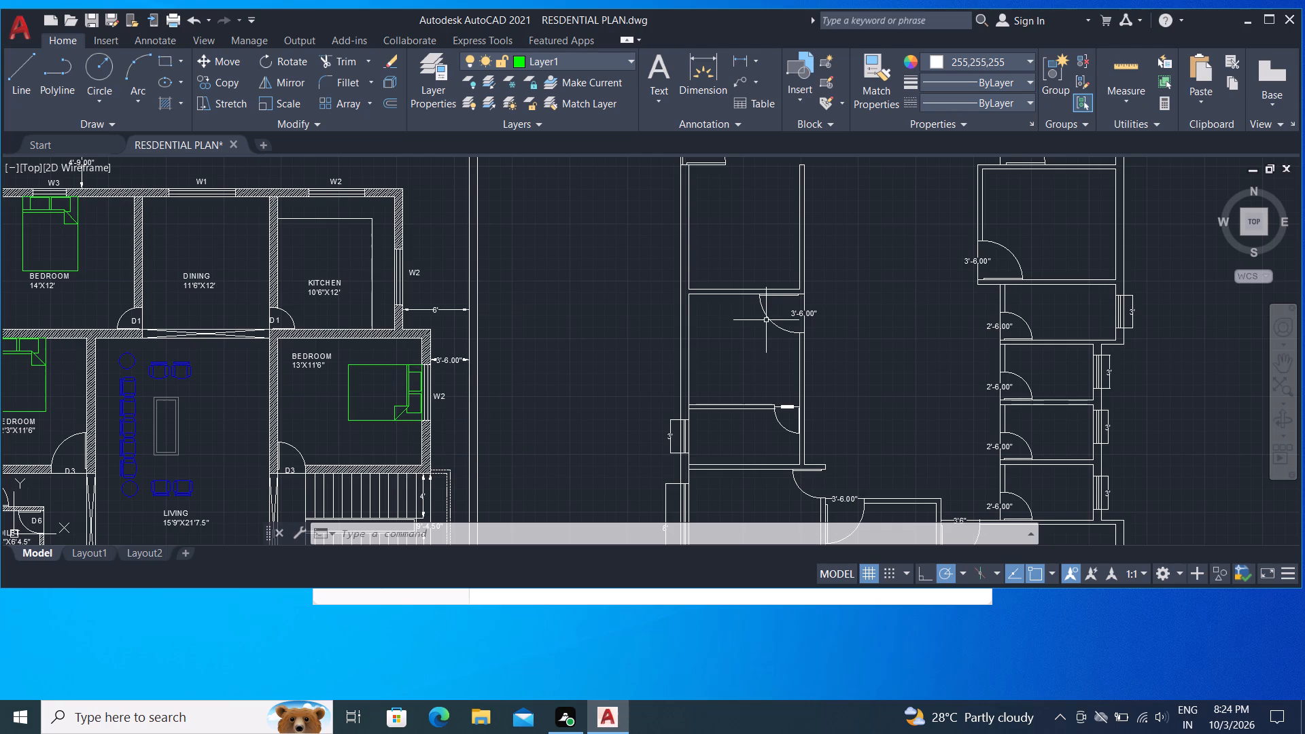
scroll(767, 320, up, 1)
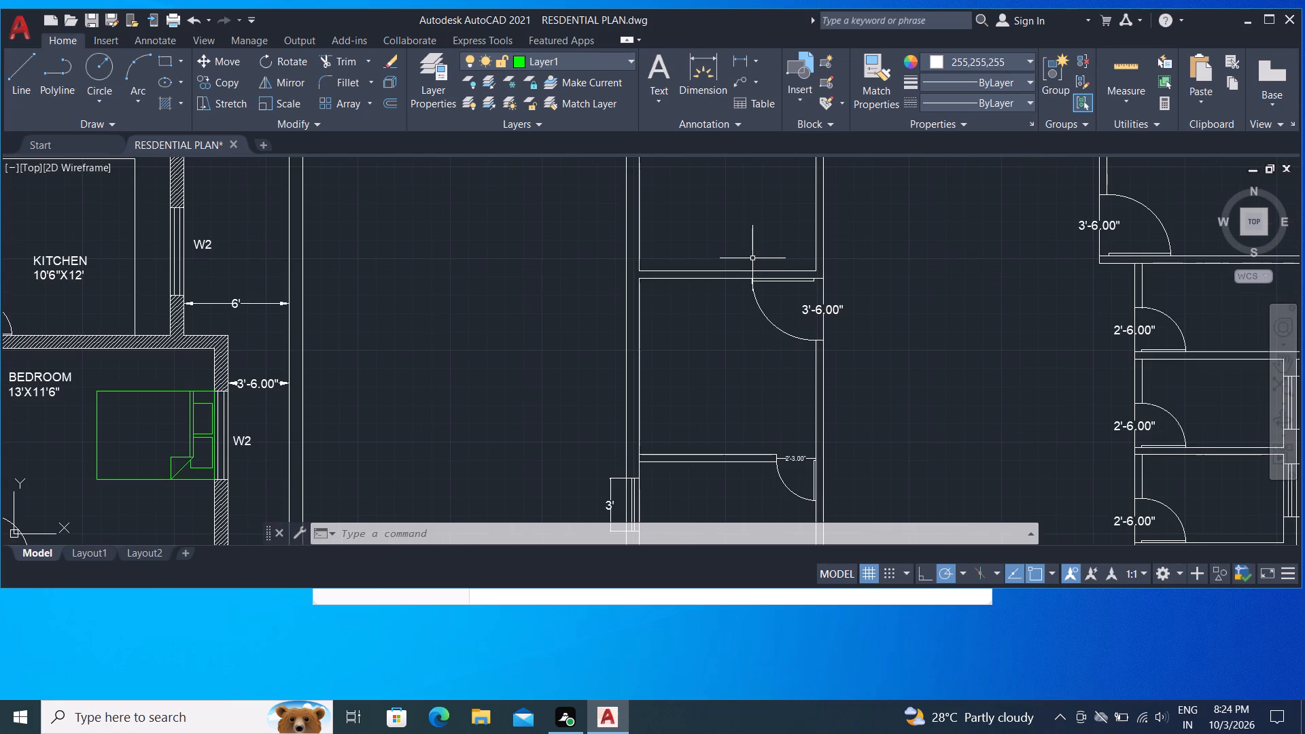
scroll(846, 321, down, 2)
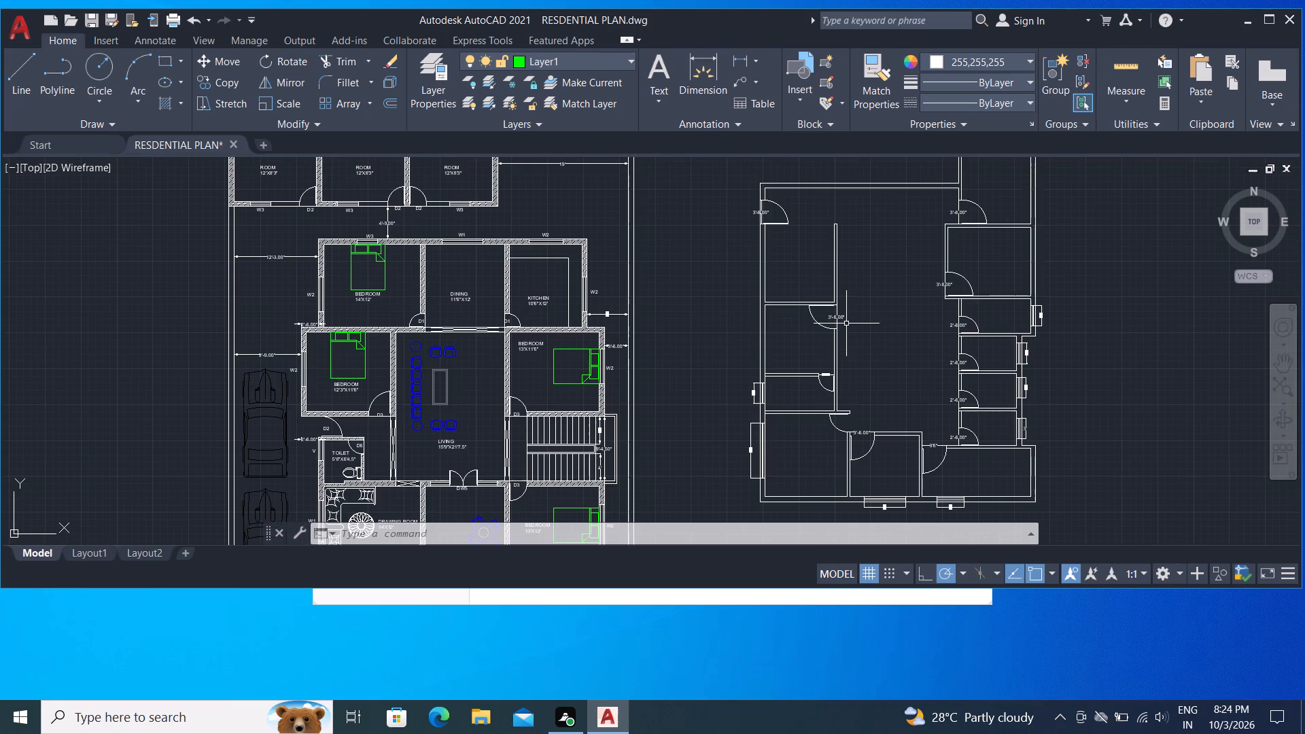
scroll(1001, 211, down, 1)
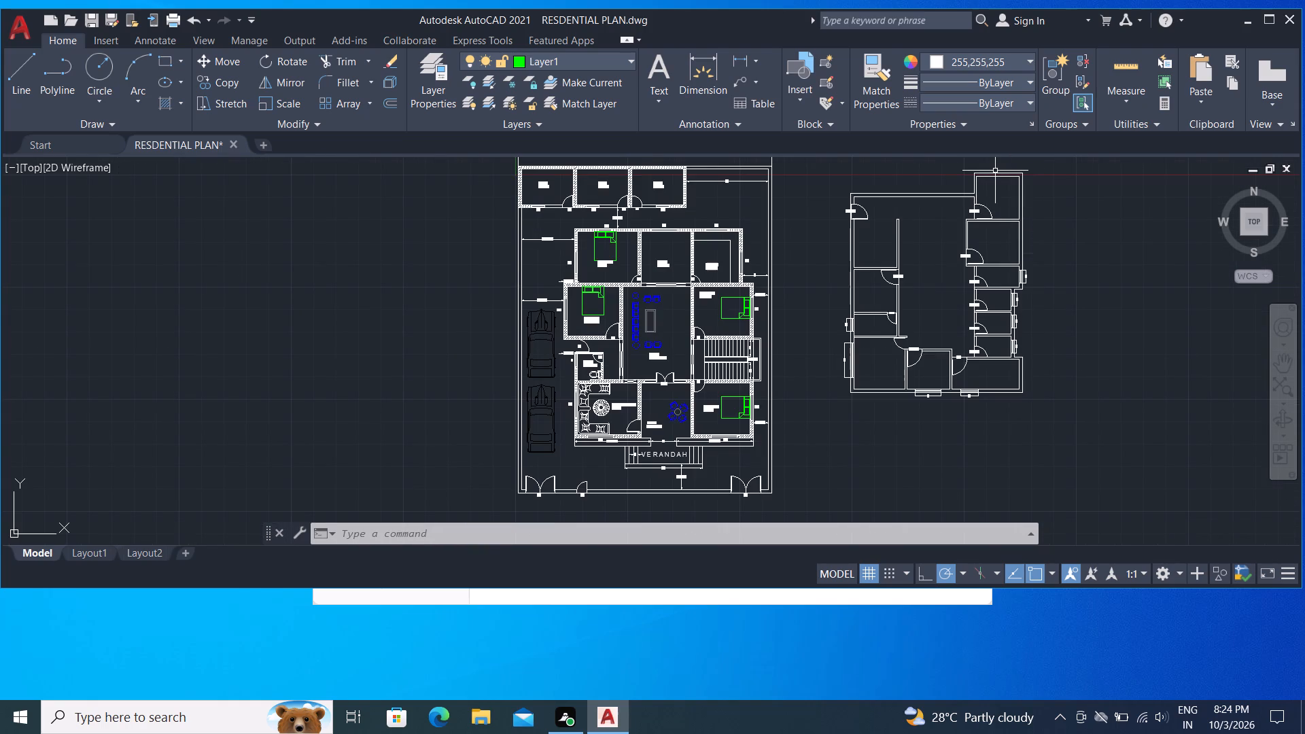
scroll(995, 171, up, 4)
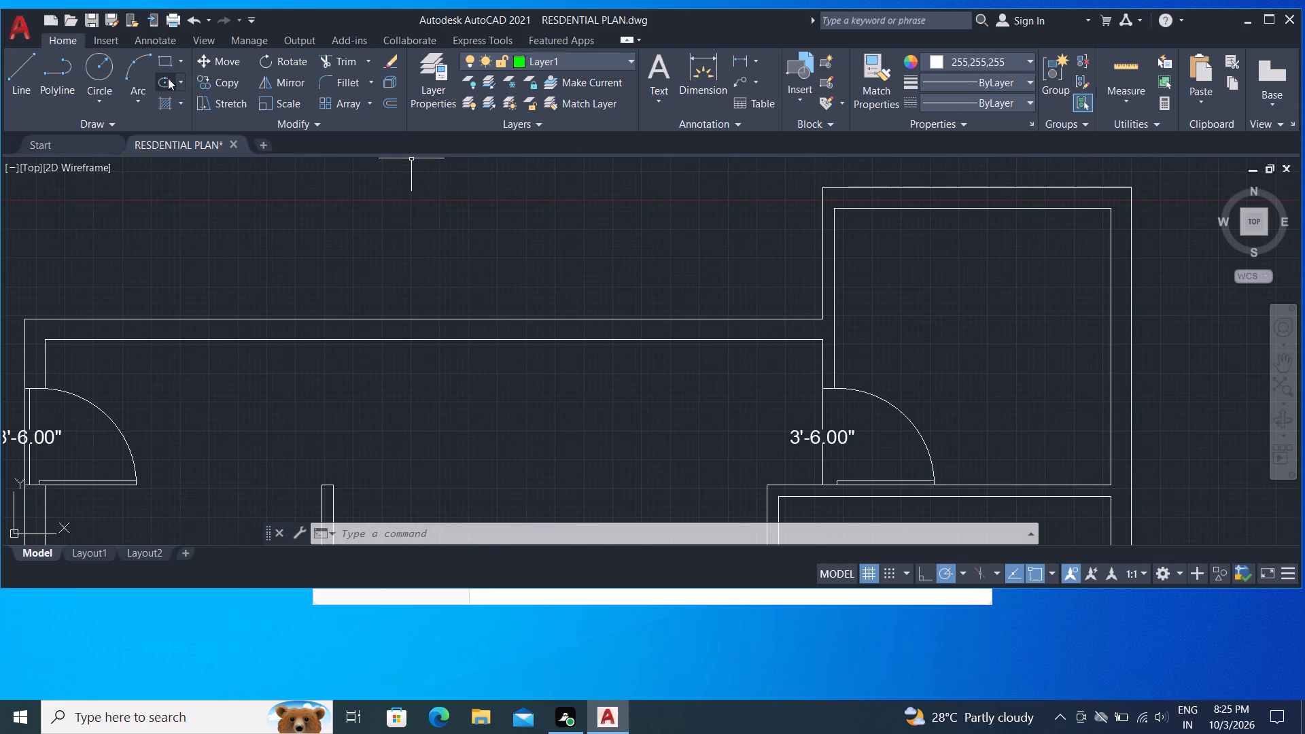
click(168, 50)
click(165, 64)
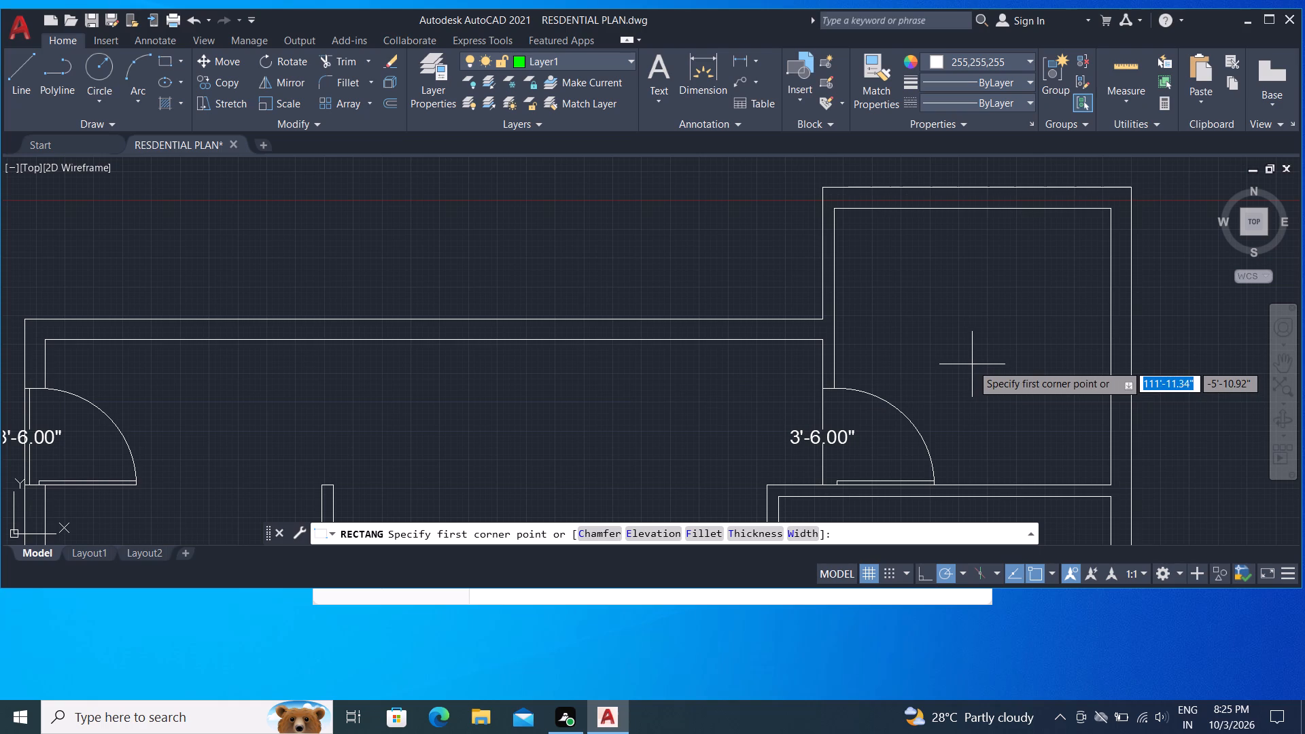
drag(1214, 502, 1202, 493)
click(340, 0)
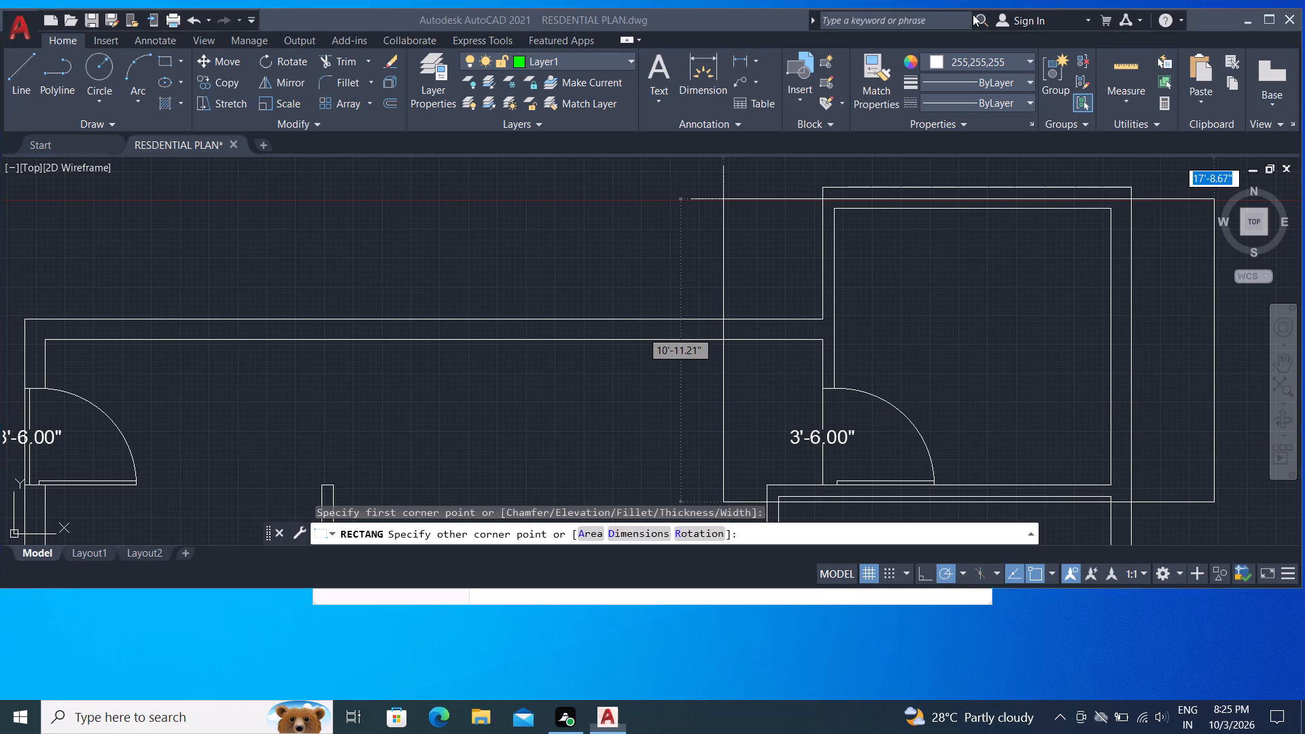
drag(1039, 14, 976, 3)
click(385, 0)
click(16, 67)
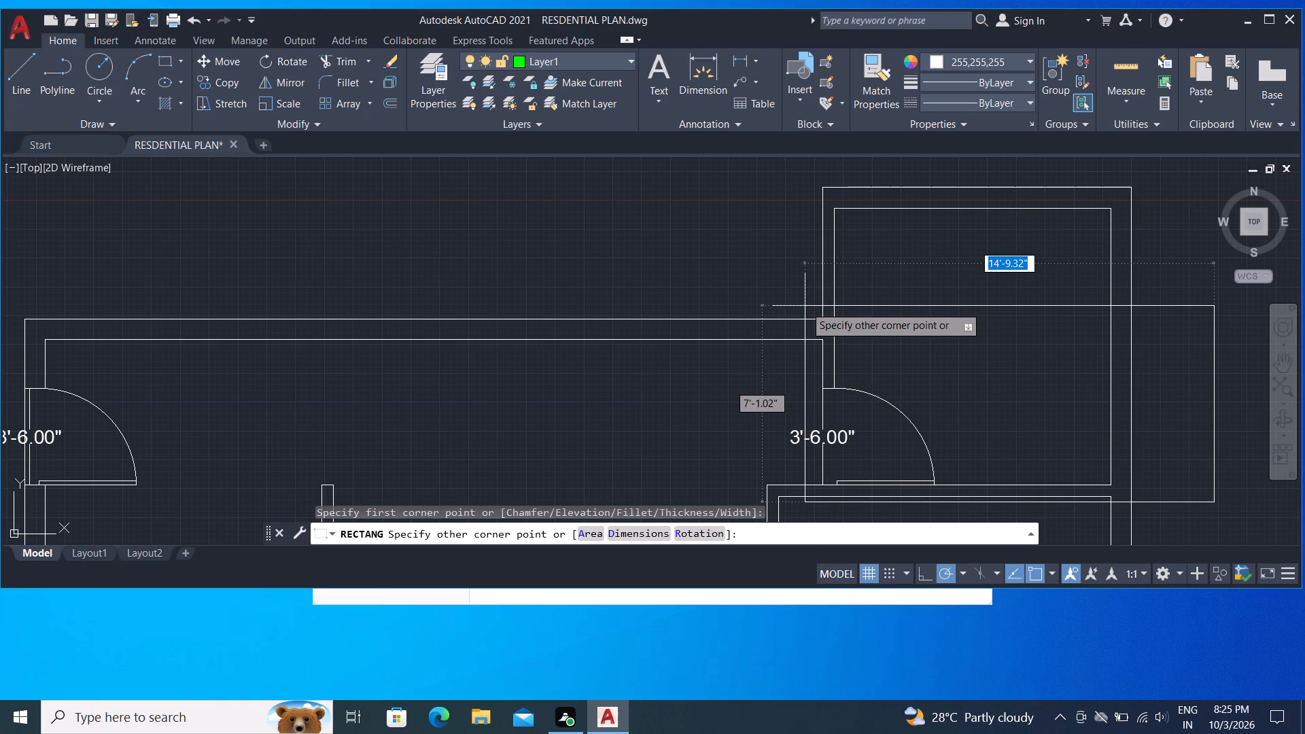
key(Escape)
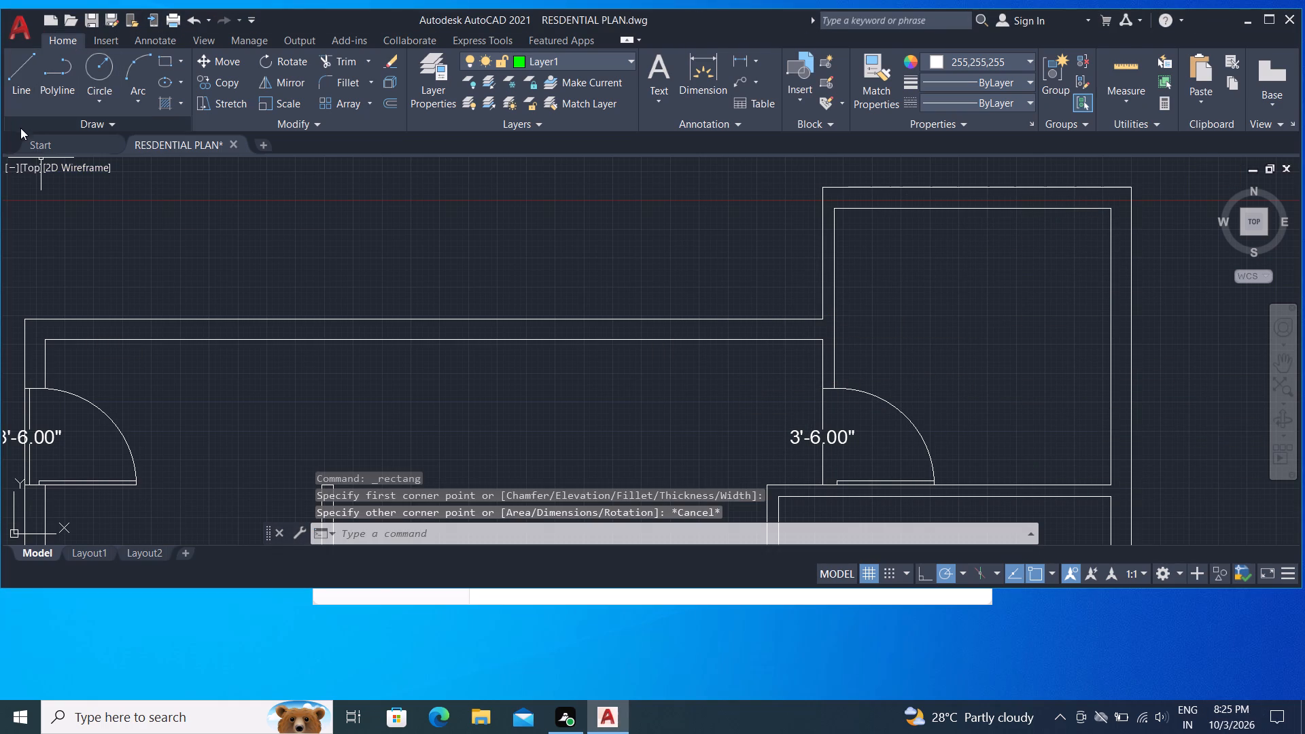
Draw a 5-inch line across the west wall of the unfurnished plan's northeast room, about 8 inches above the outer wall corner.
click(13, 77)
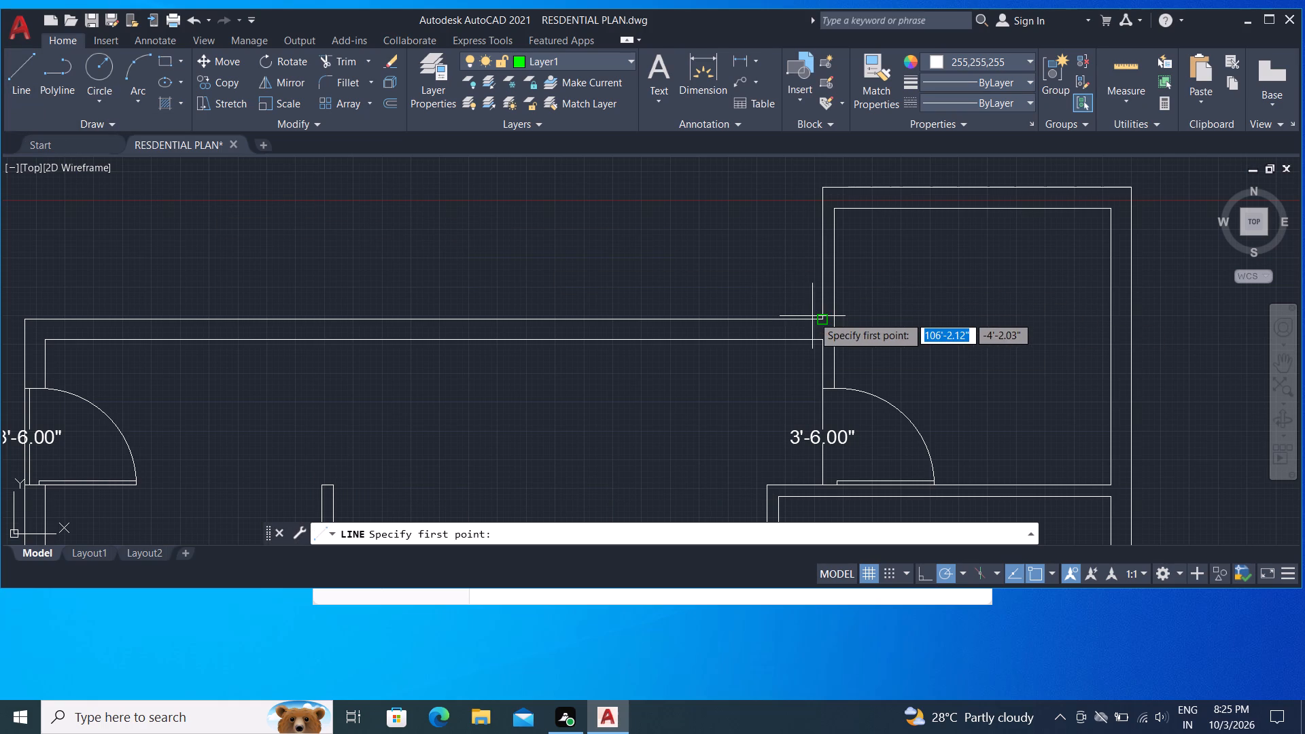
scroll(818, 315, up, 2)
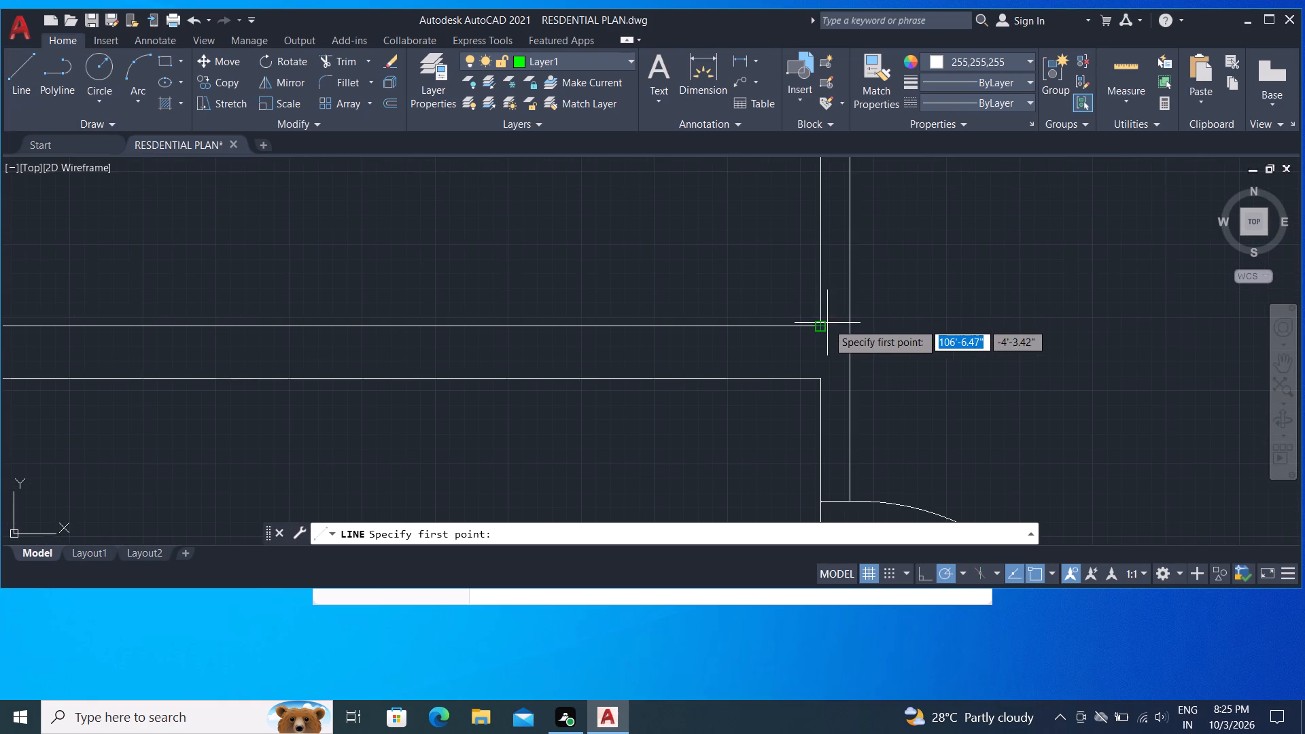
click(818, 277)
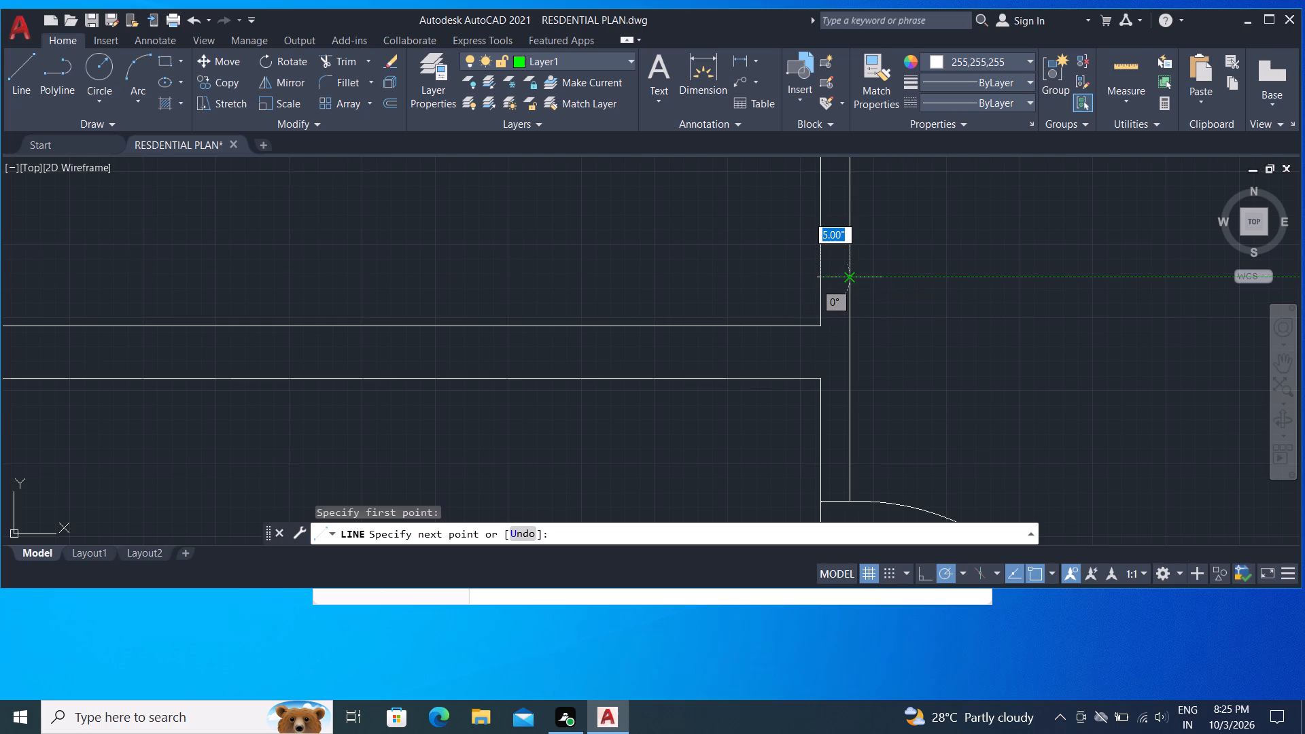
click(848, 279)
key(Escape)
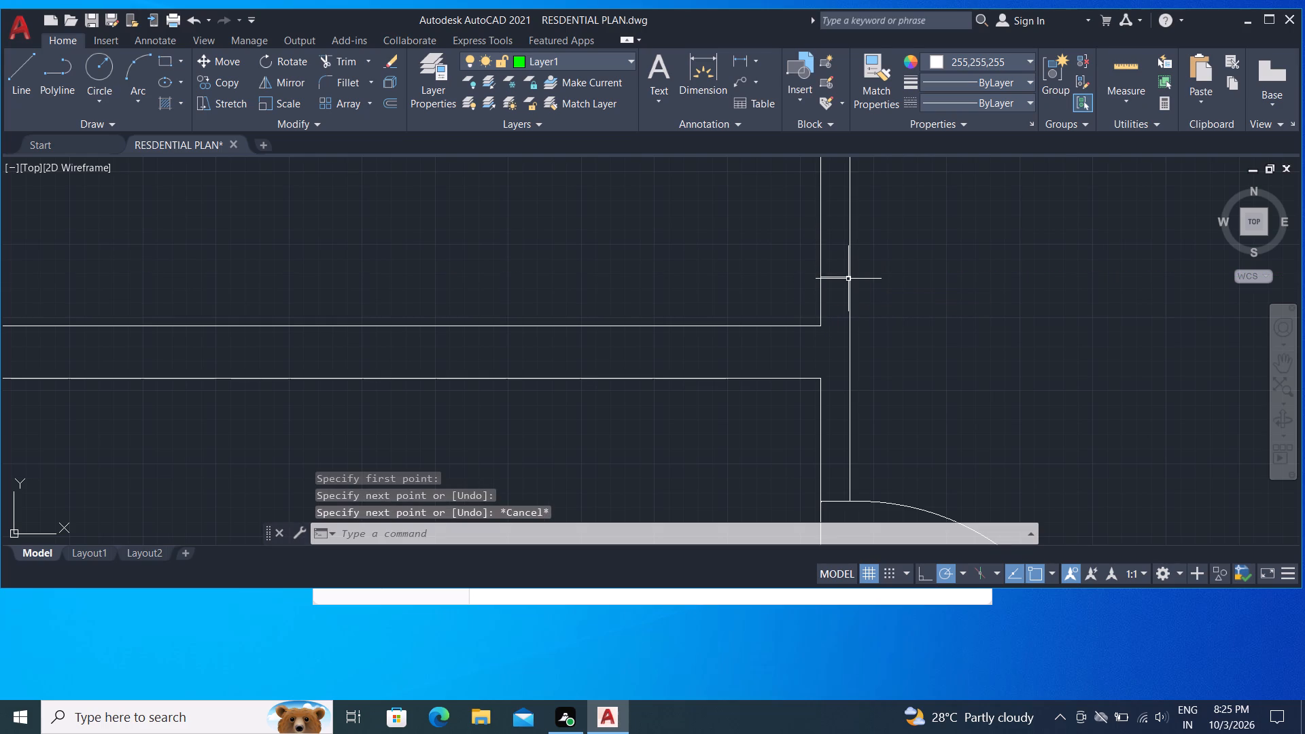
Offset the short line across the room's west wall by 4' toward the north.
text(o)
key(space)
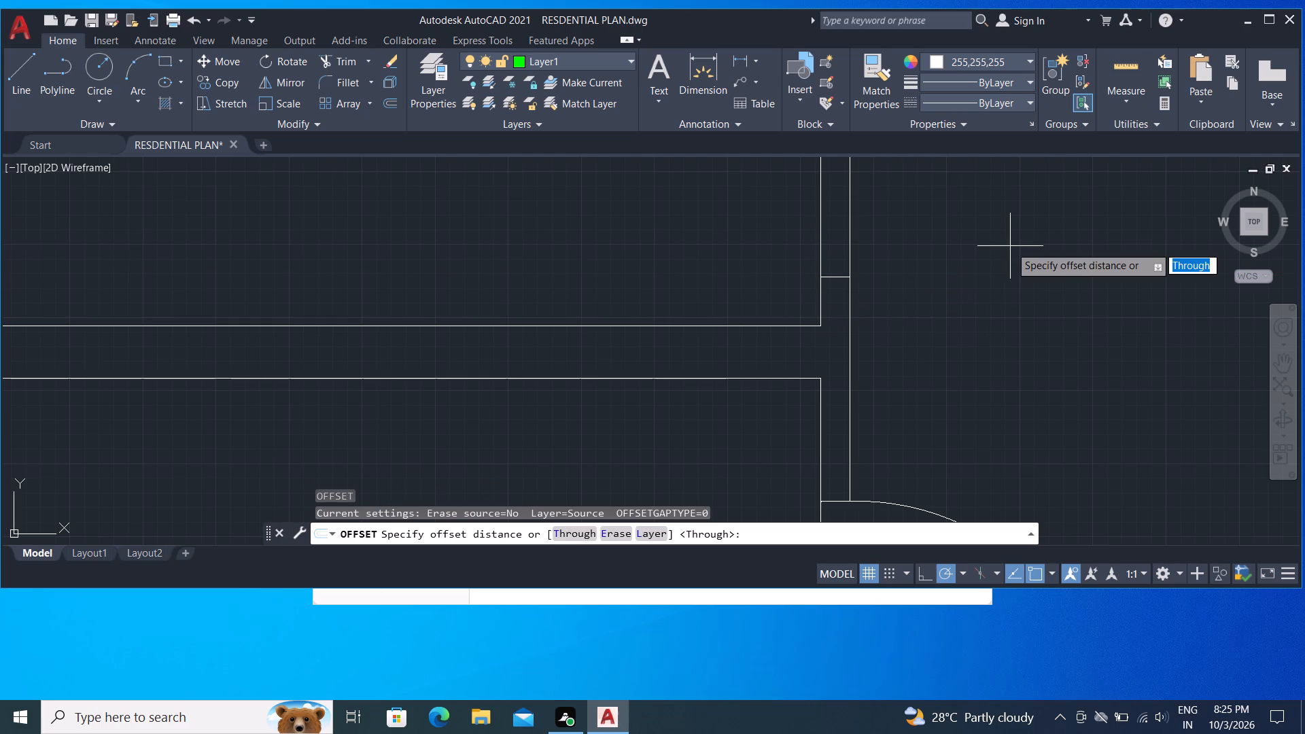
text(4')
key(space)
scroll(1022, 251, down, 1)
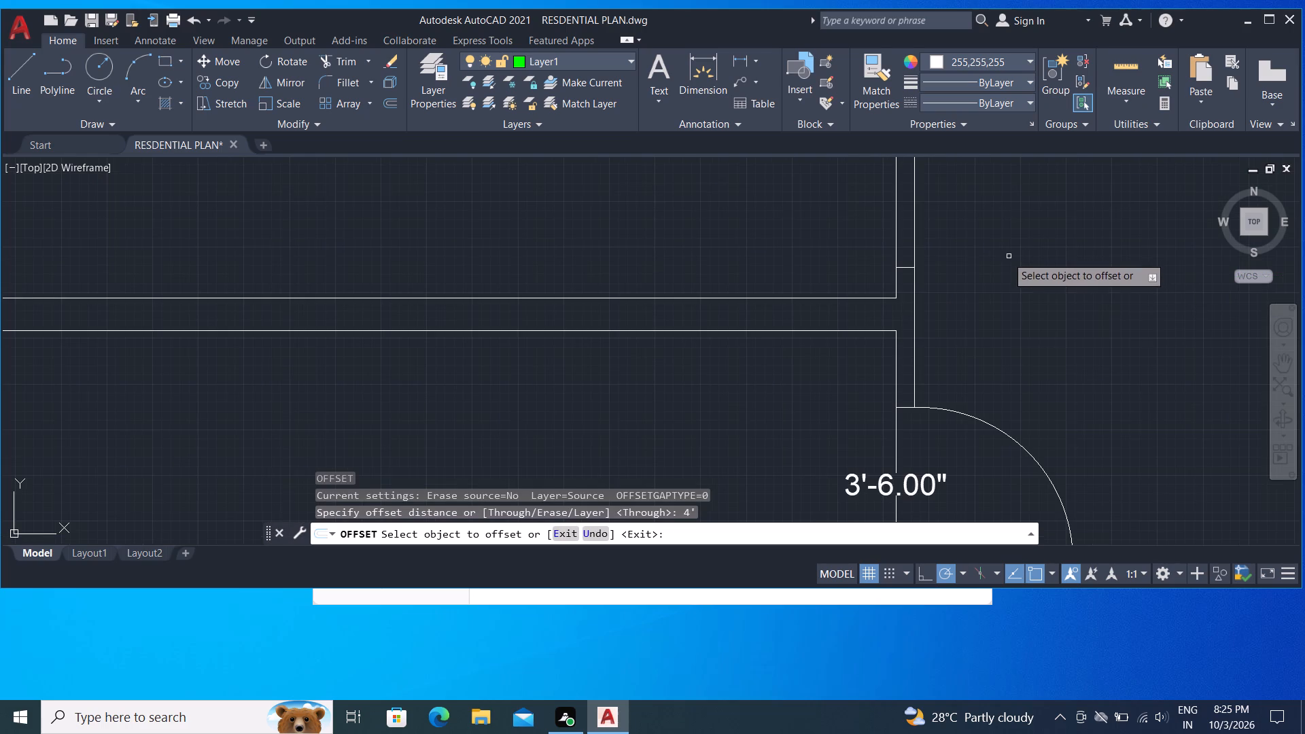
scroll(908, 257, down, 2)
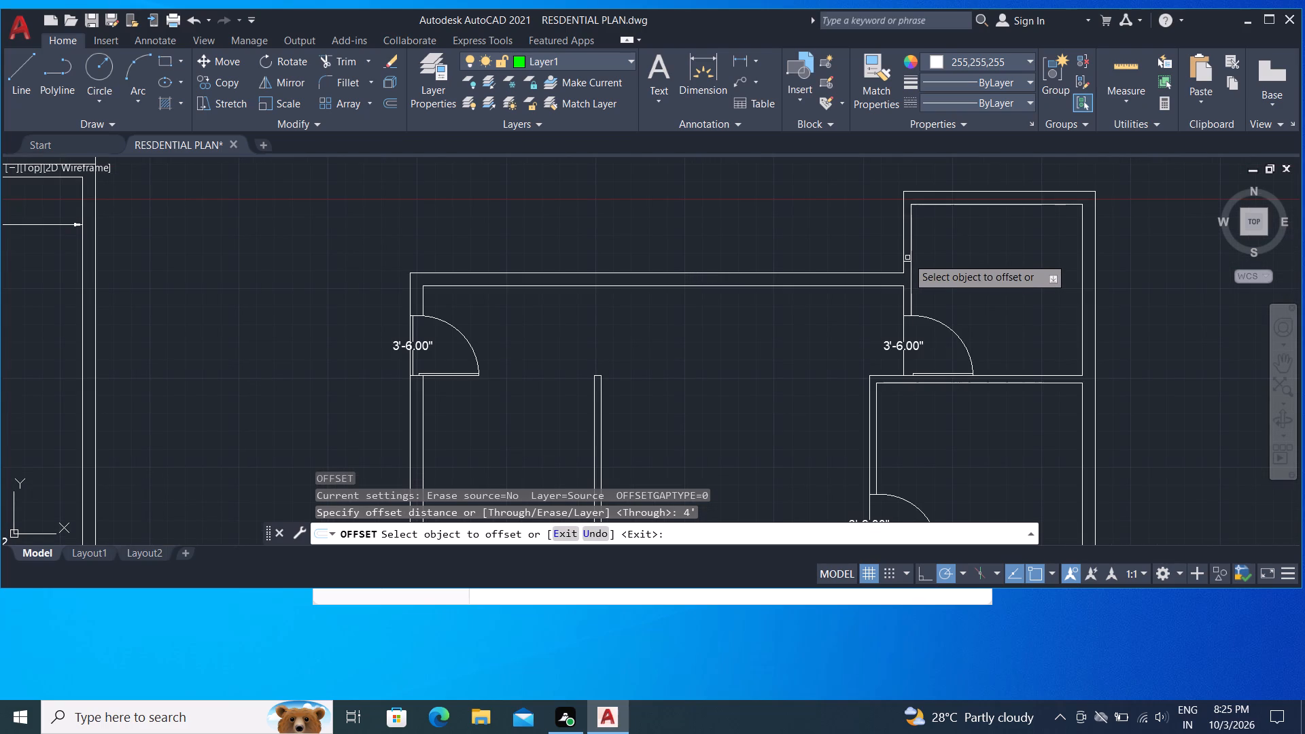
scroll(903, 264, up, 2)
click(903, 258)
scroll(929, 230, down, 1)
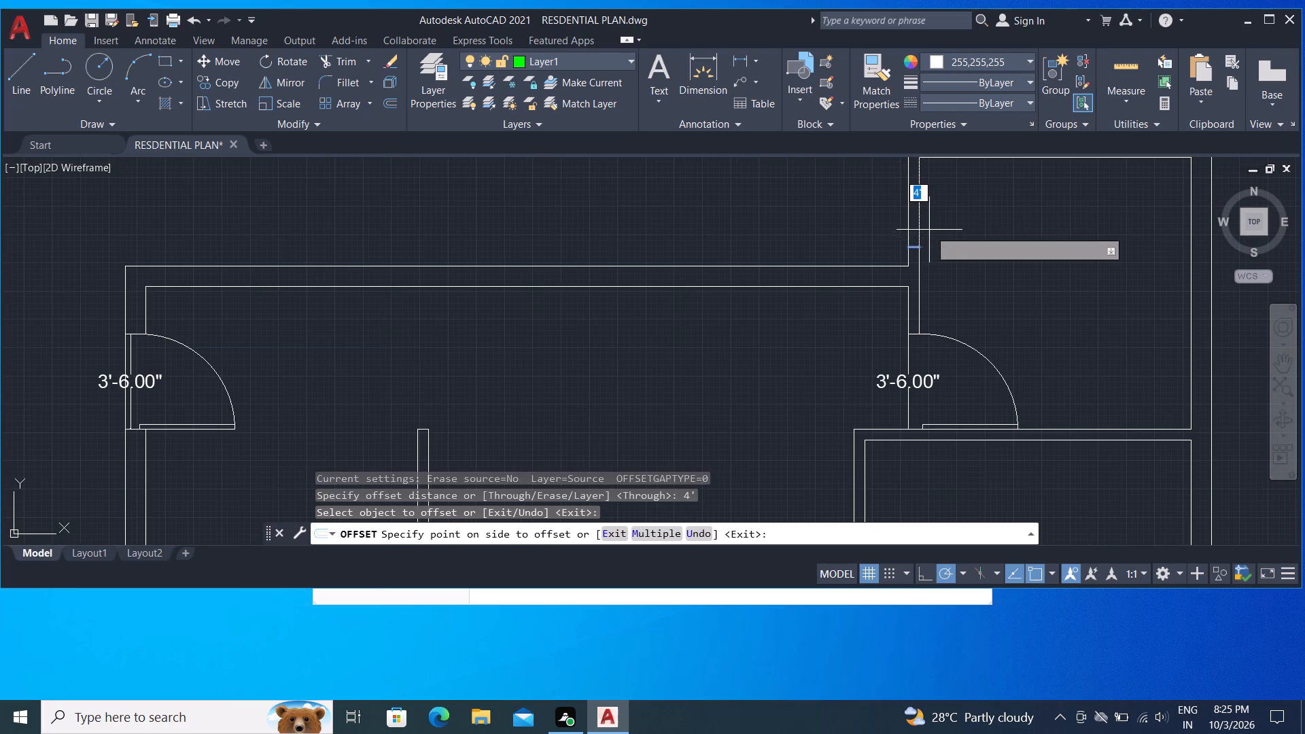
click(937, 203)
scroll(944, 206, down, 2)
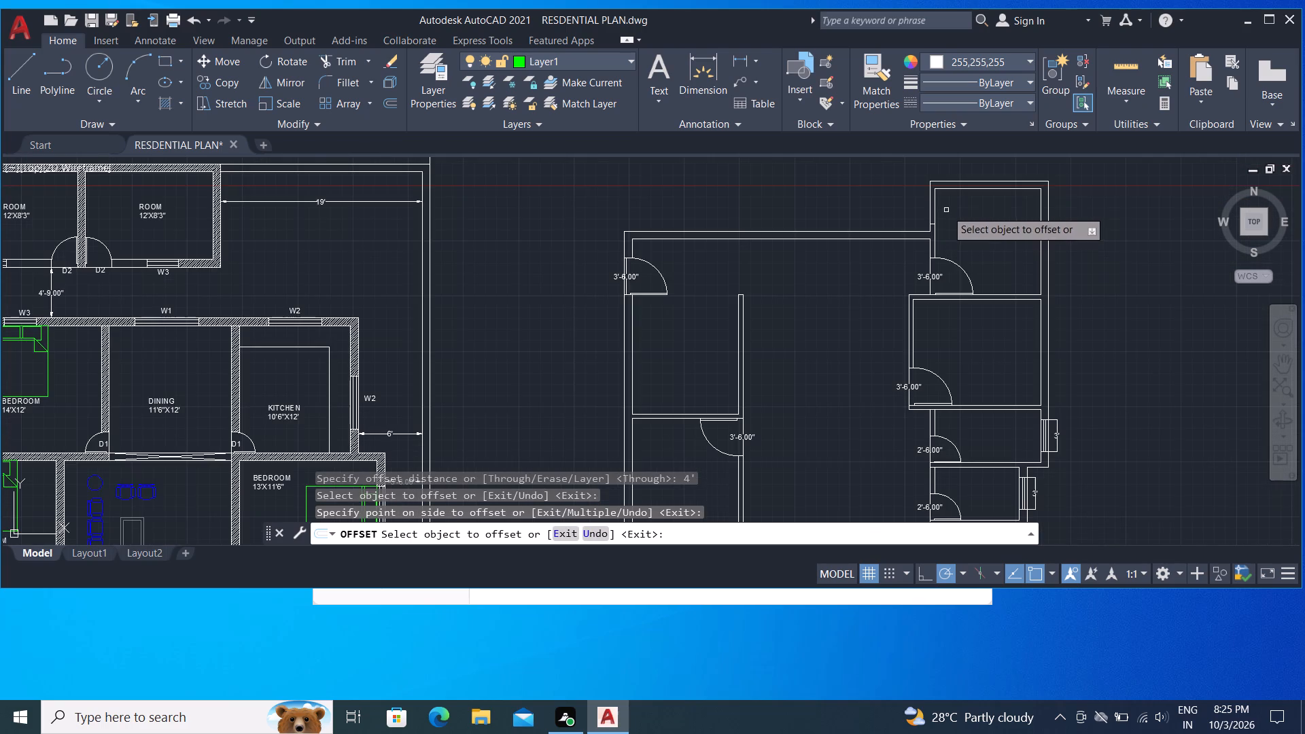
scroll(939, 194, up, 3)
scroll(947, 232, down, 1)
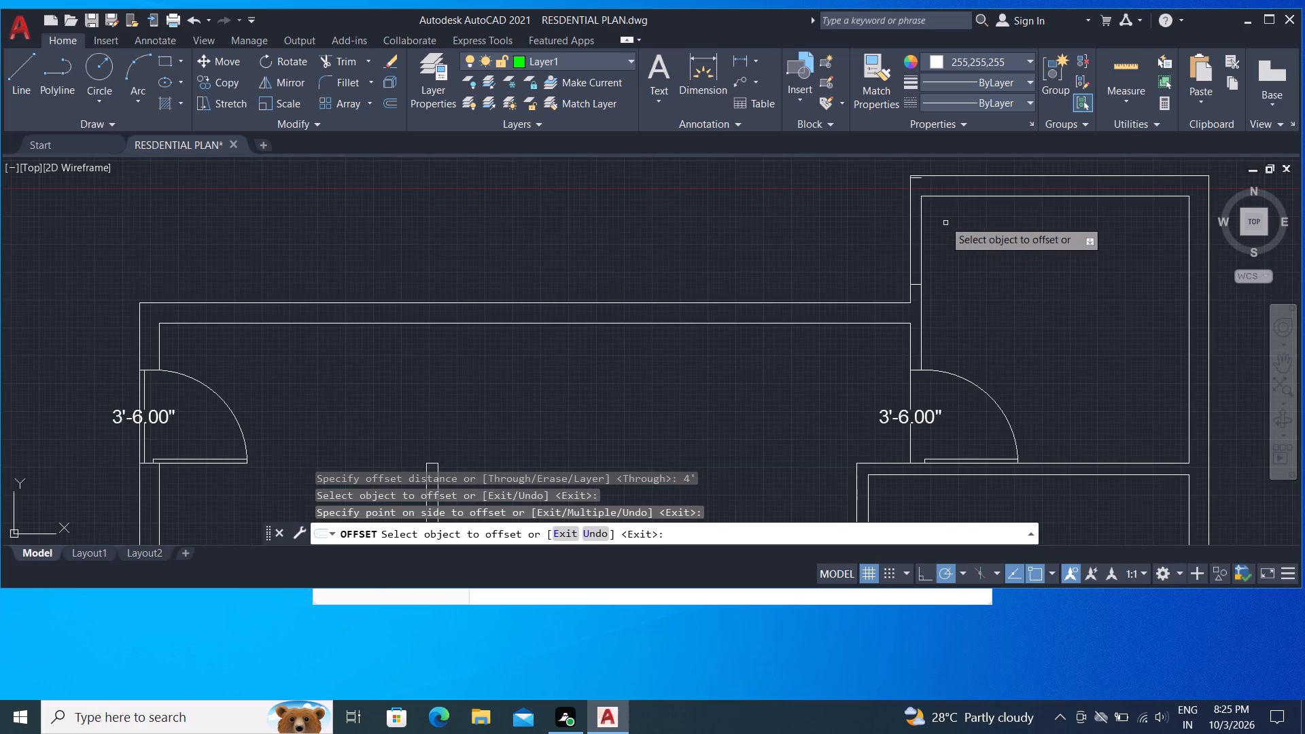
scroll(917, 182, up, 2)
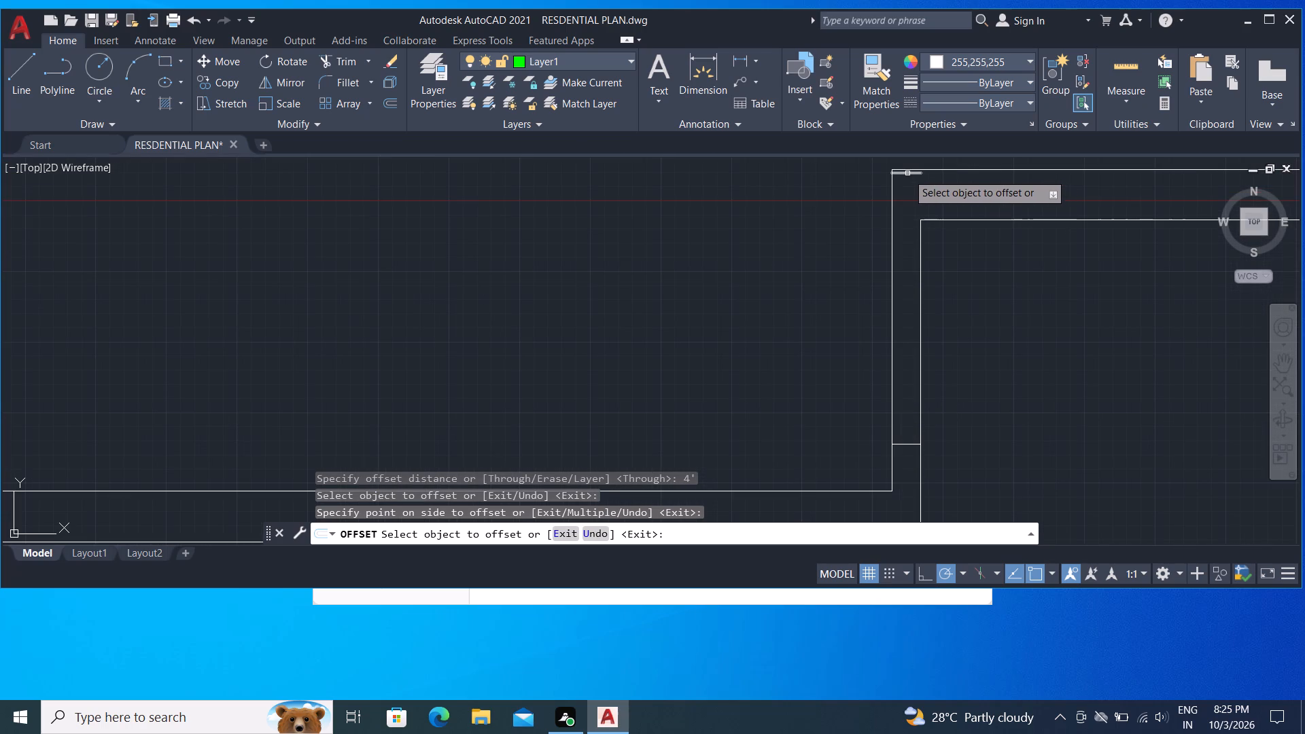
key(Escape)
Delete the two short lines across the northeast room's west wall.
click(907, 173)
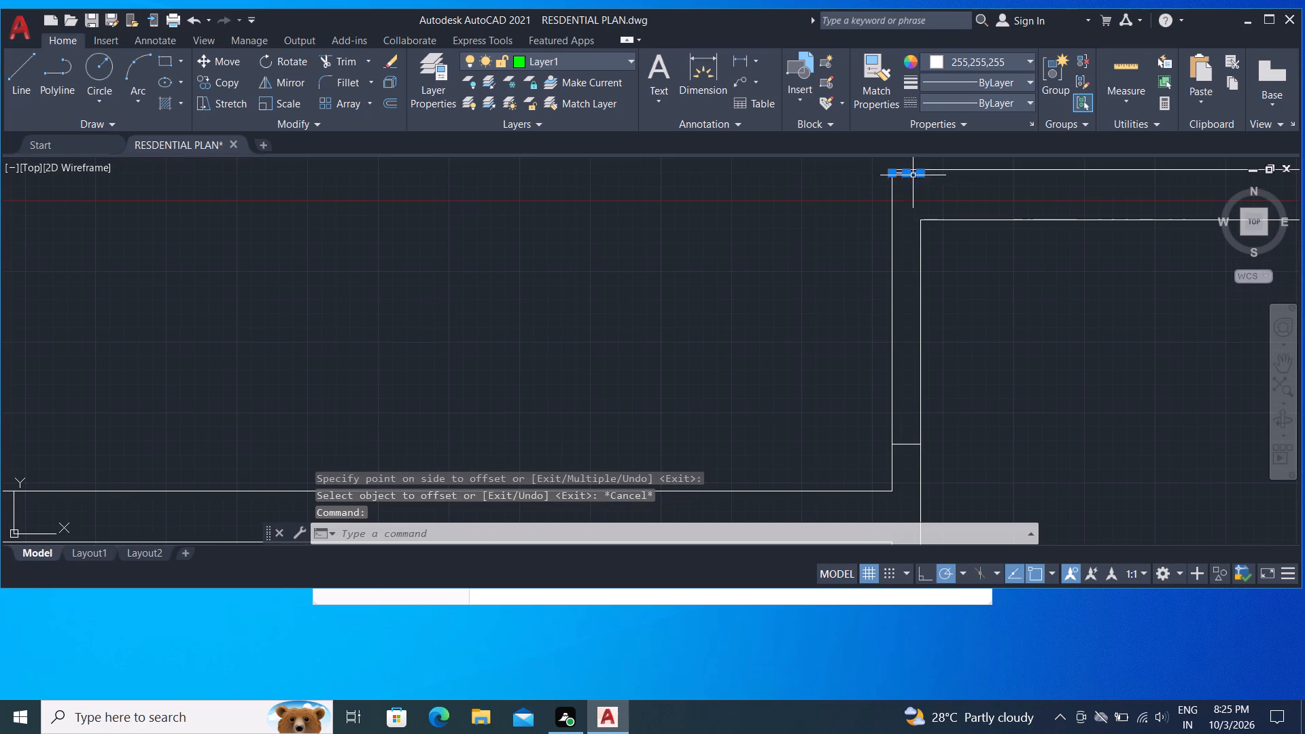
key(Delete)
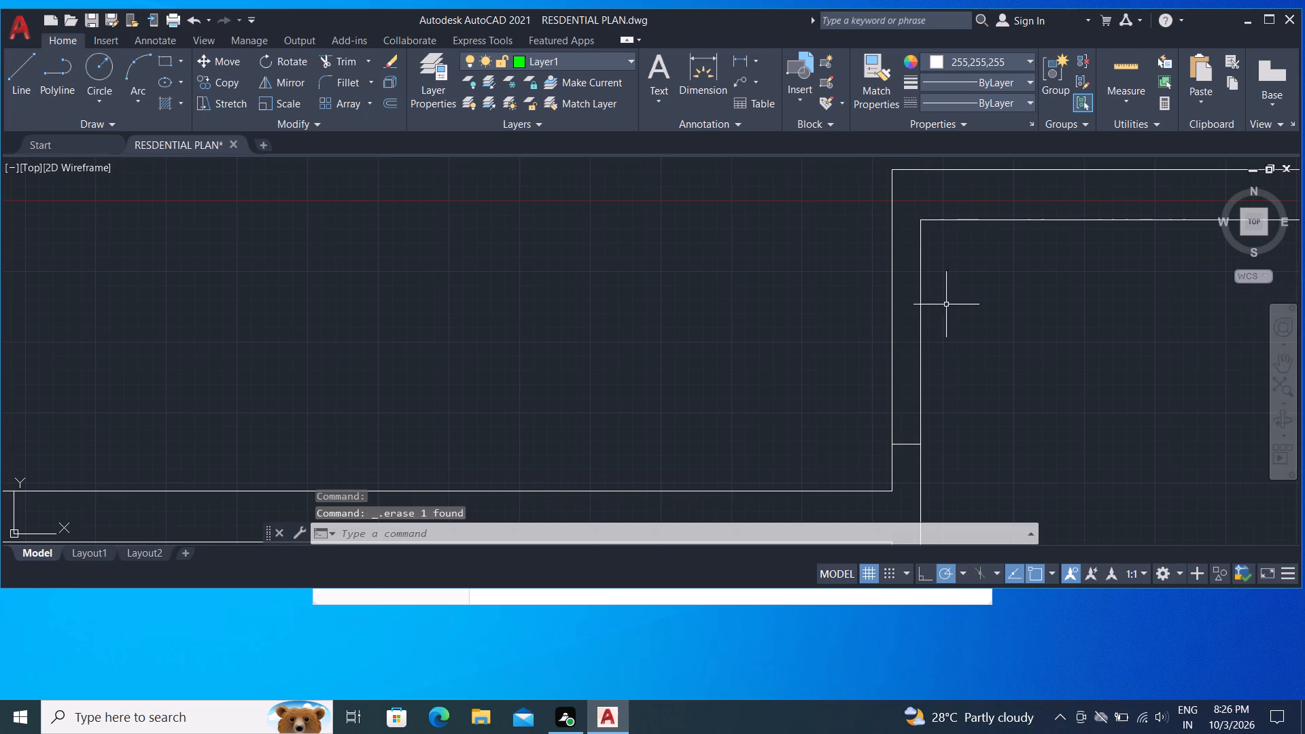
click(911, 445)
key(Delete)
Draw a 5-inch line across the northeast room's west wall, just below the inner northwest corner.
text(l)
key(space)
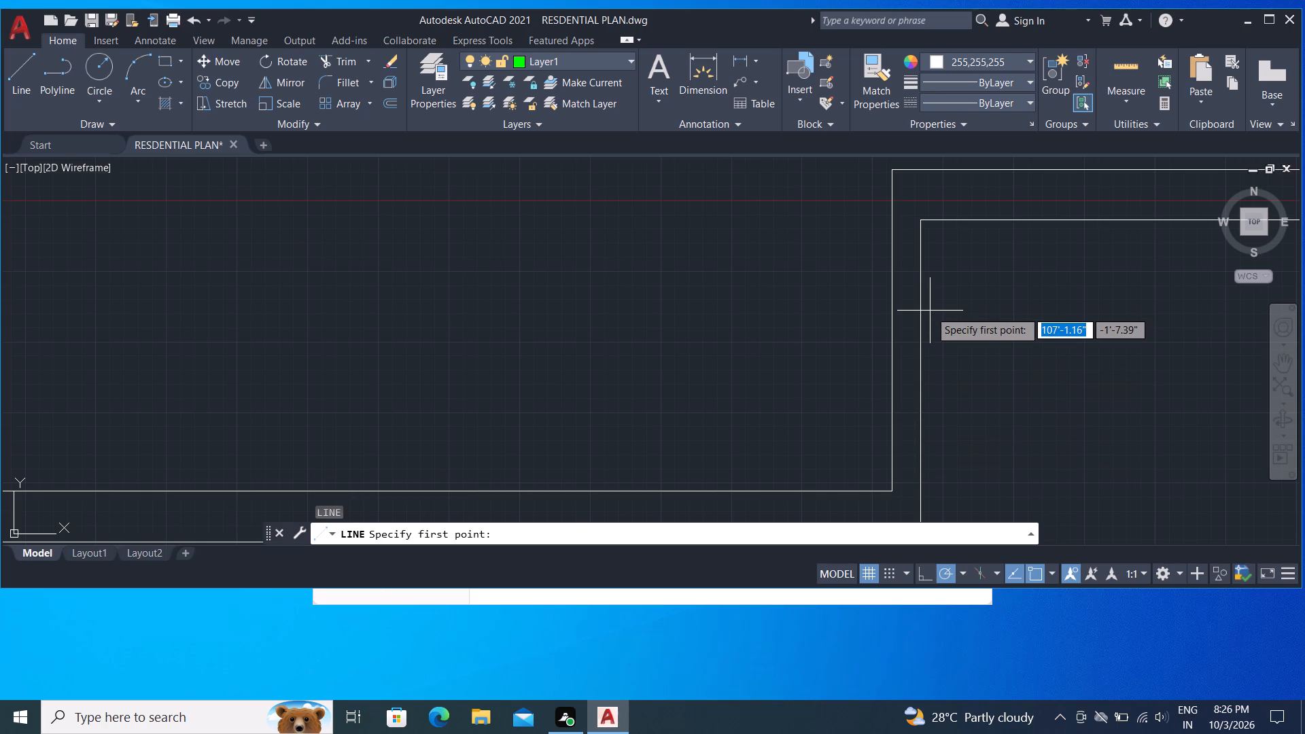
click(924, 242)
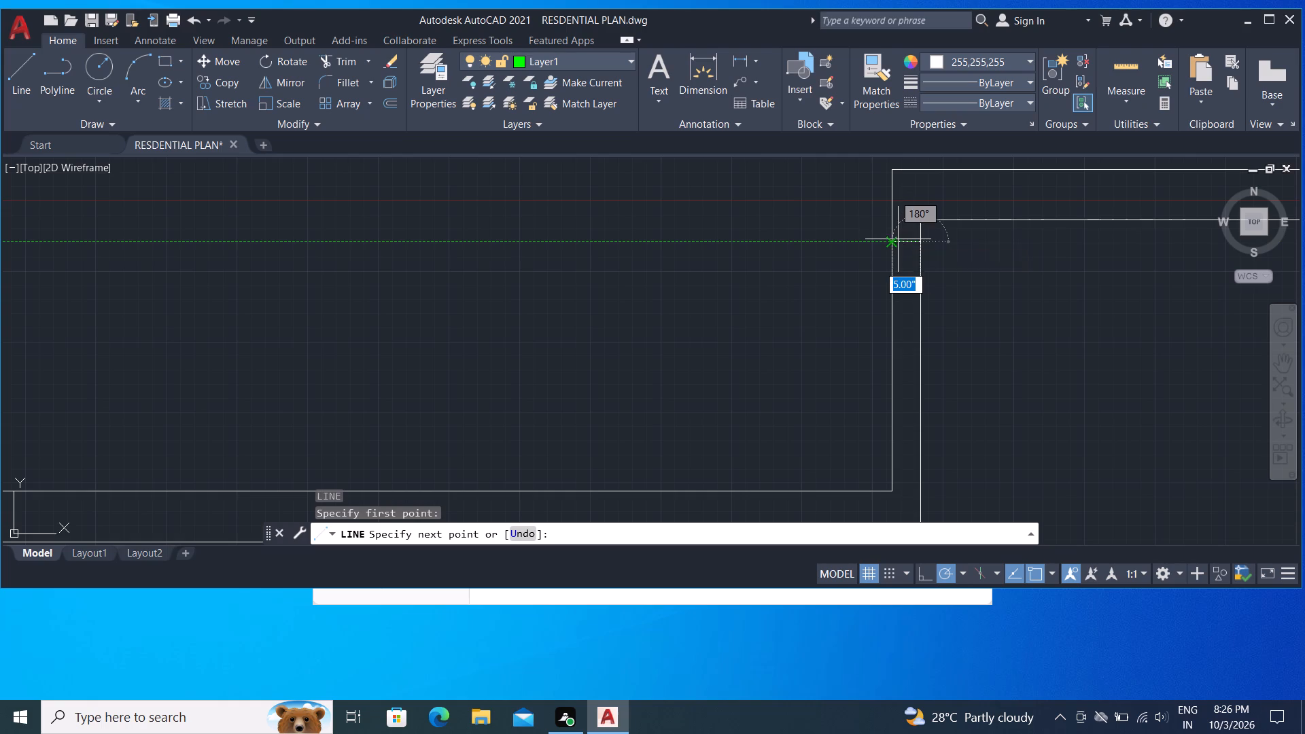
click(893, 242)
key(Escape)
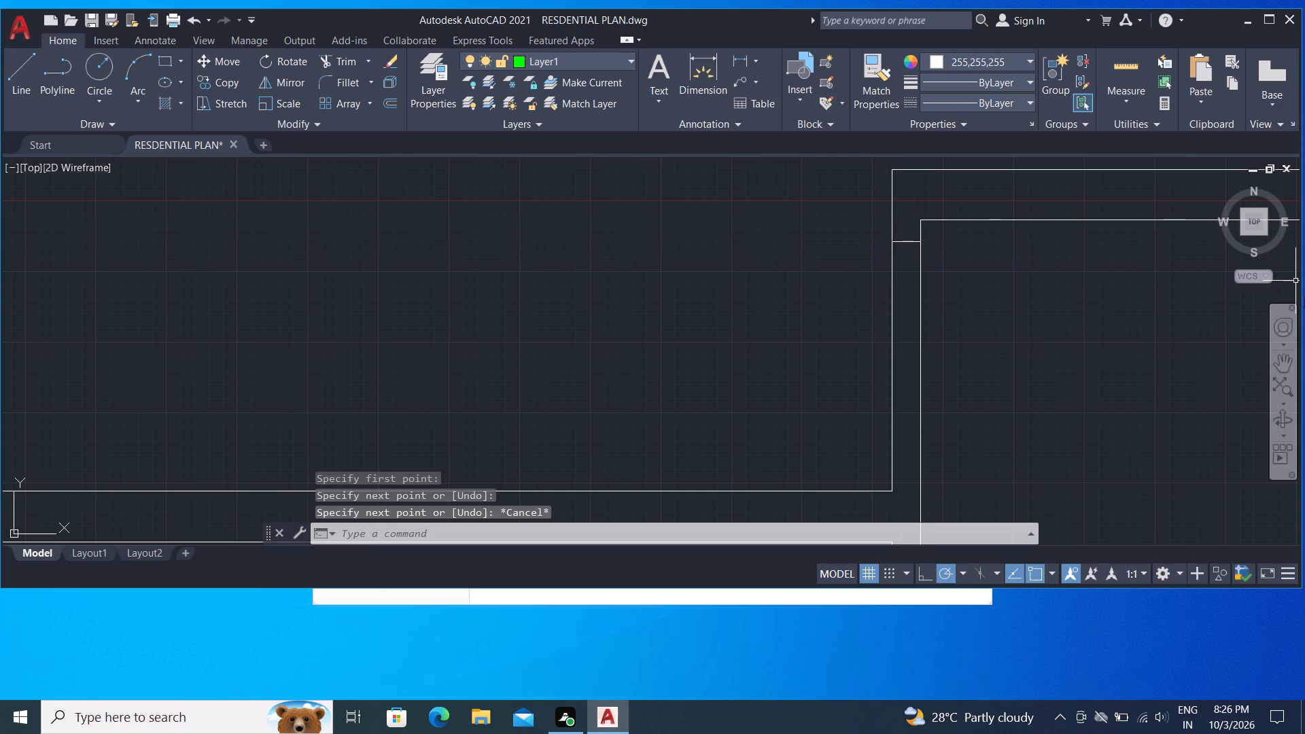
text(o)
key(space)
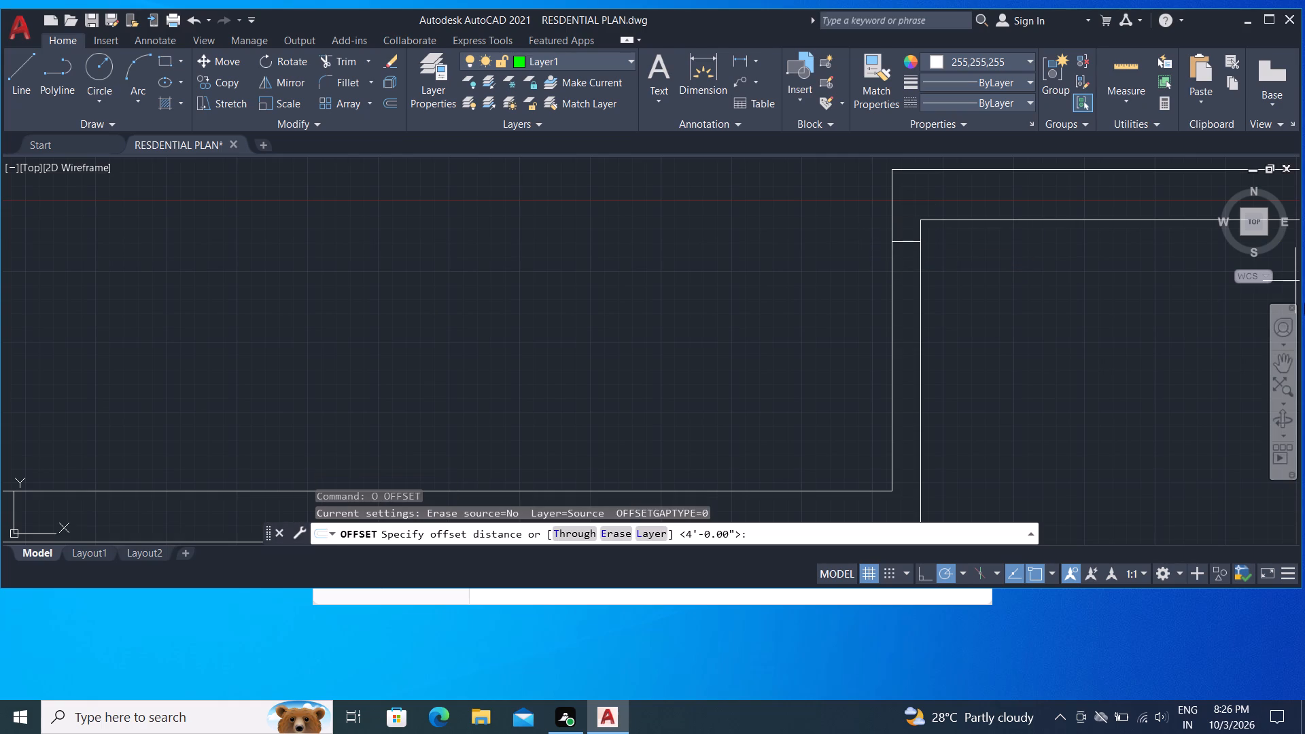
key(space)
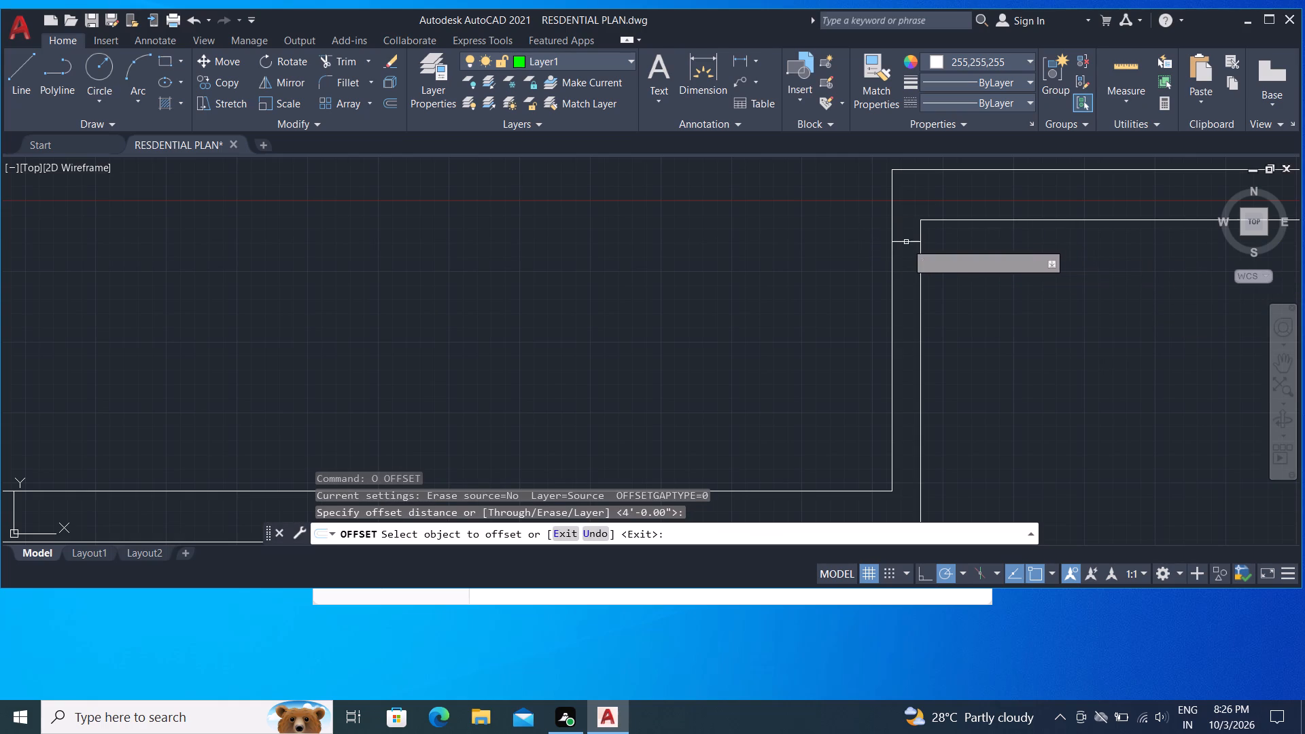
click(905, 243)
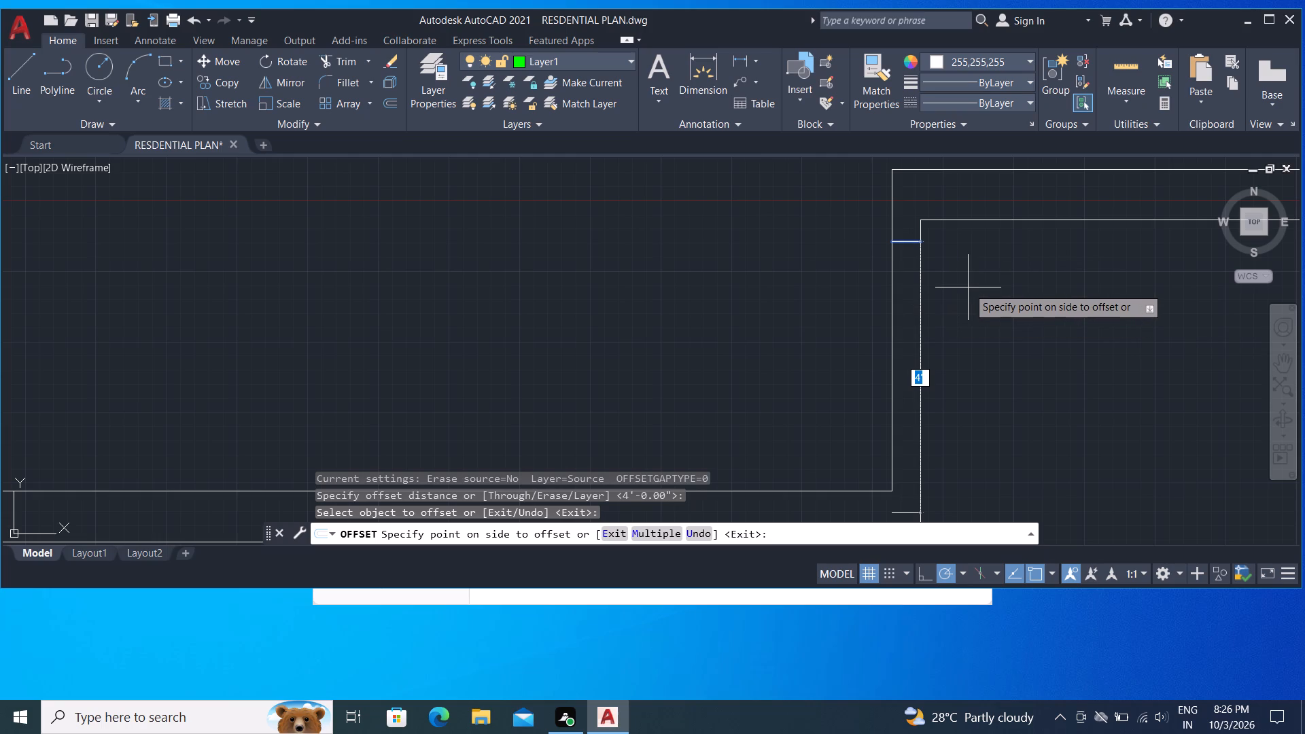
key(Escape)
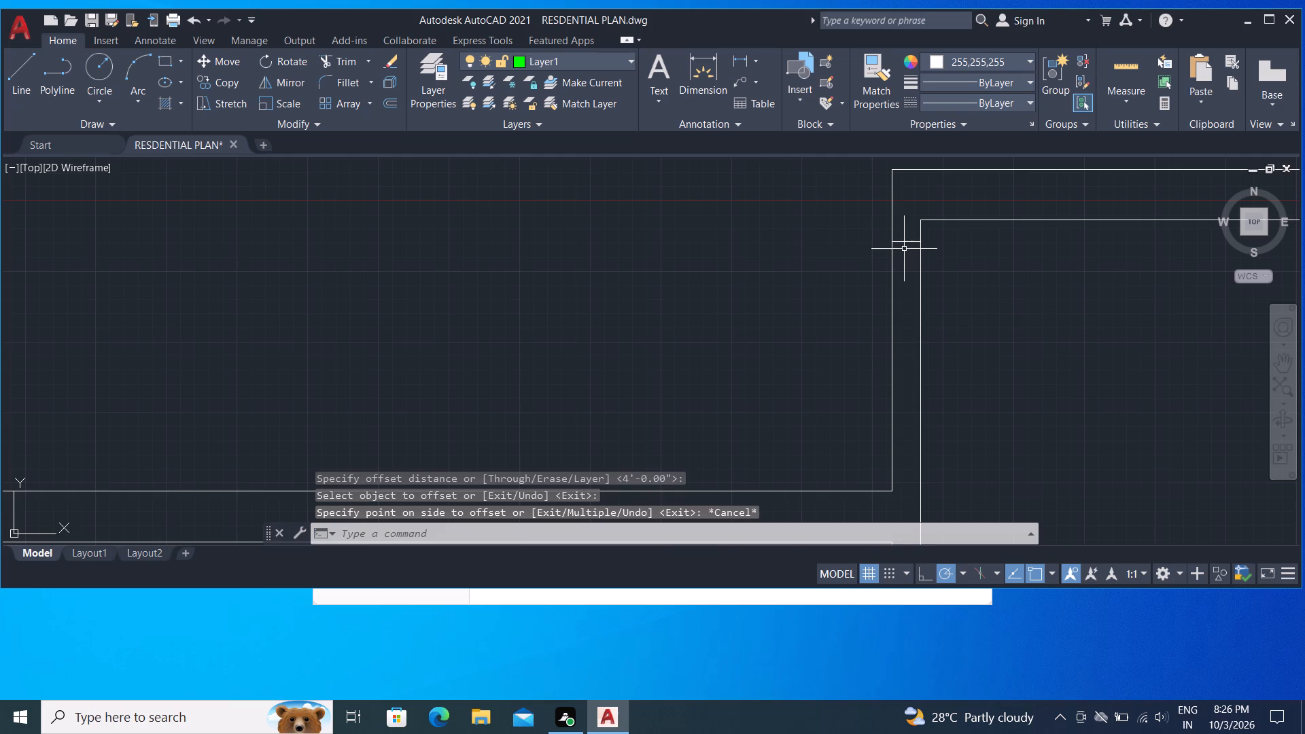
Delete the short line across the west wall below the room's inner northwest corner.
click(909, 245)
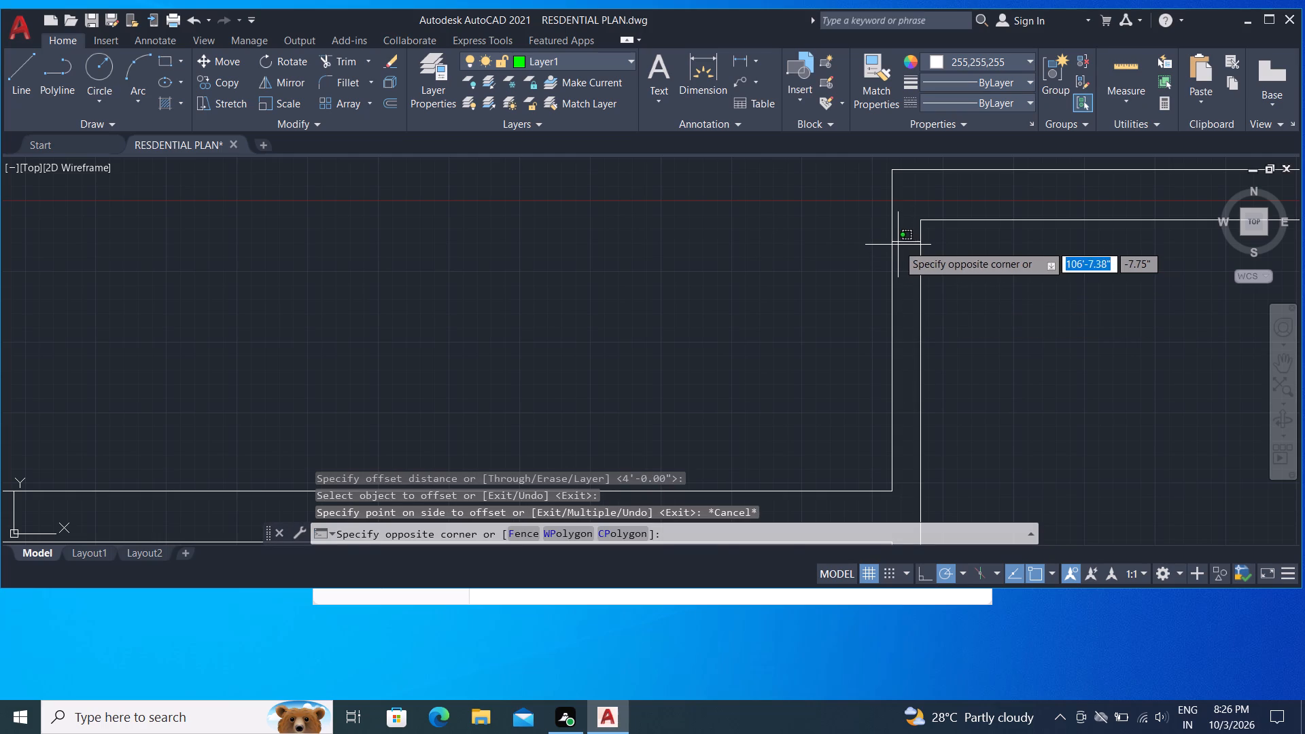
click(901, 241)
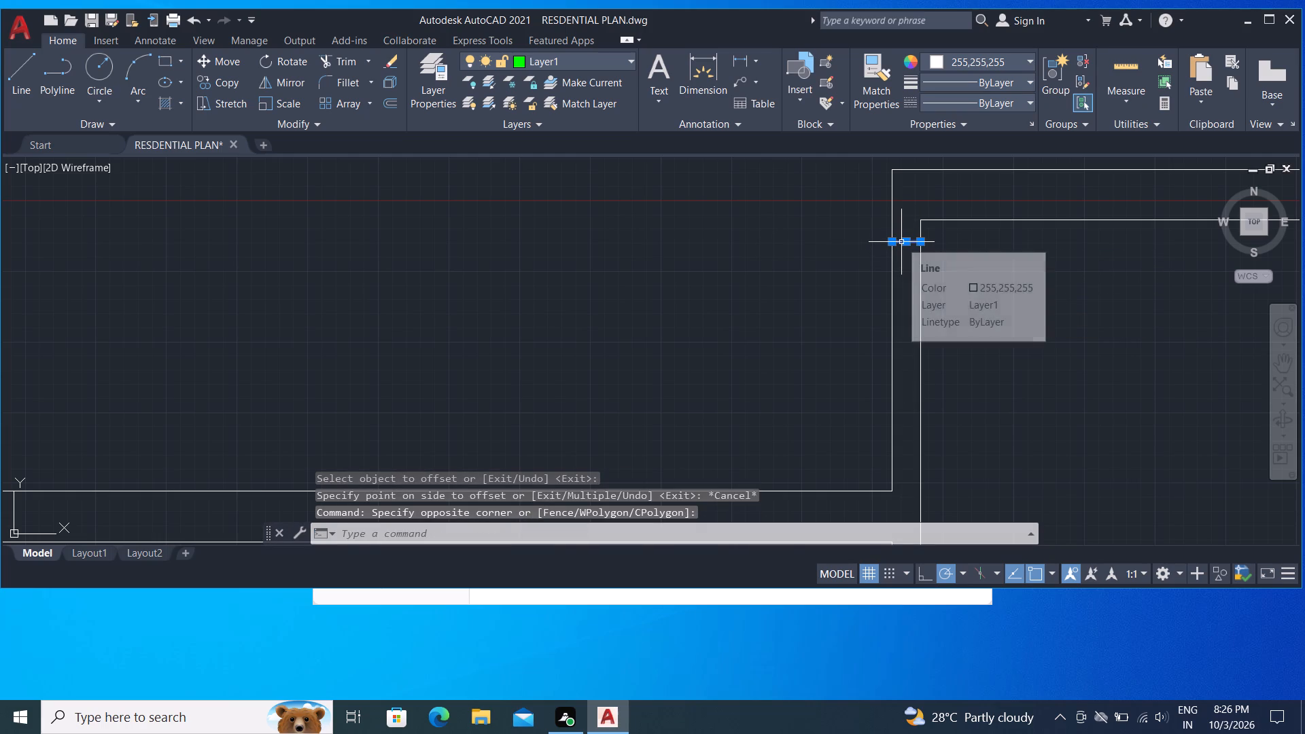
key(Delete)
Draw a 5-inch line across the northeast room's west wall, from its inner northwest corner to the outer wall face.
key(l)
key(space)
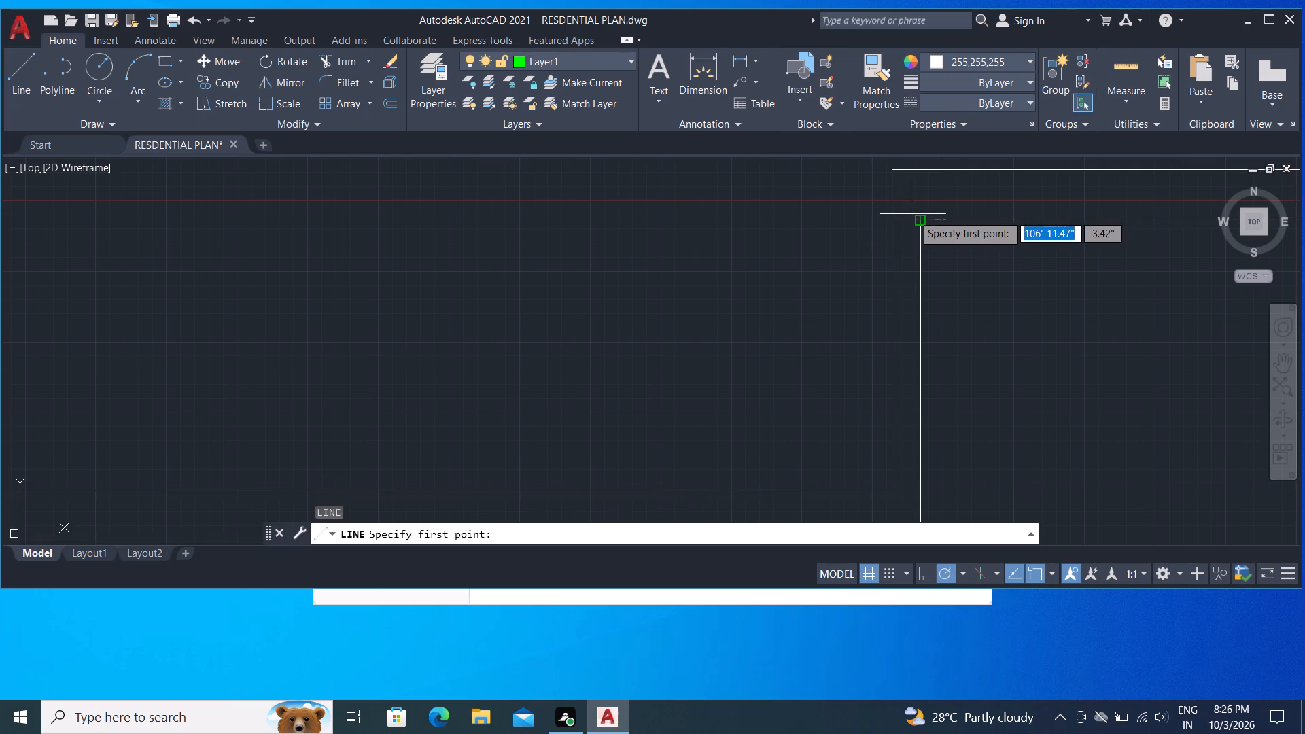
click(922, 222)
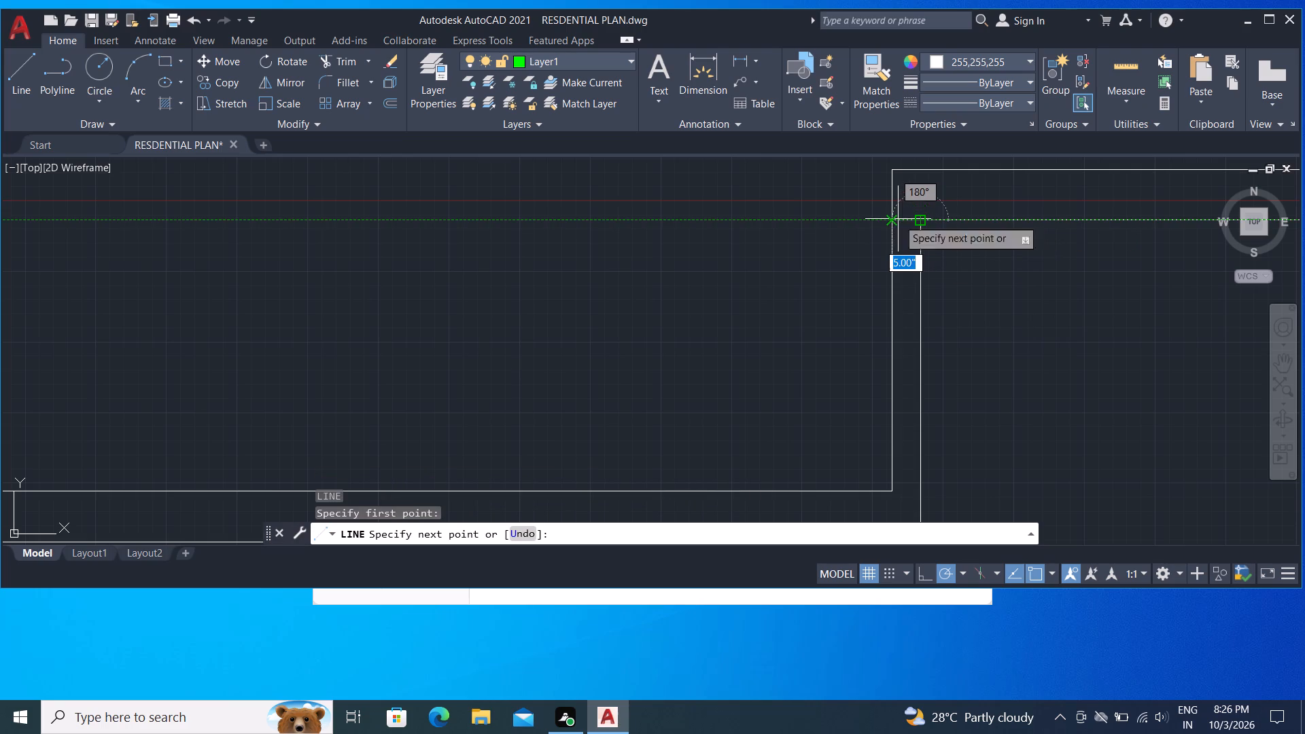
click(894, 222)
key(Escape)
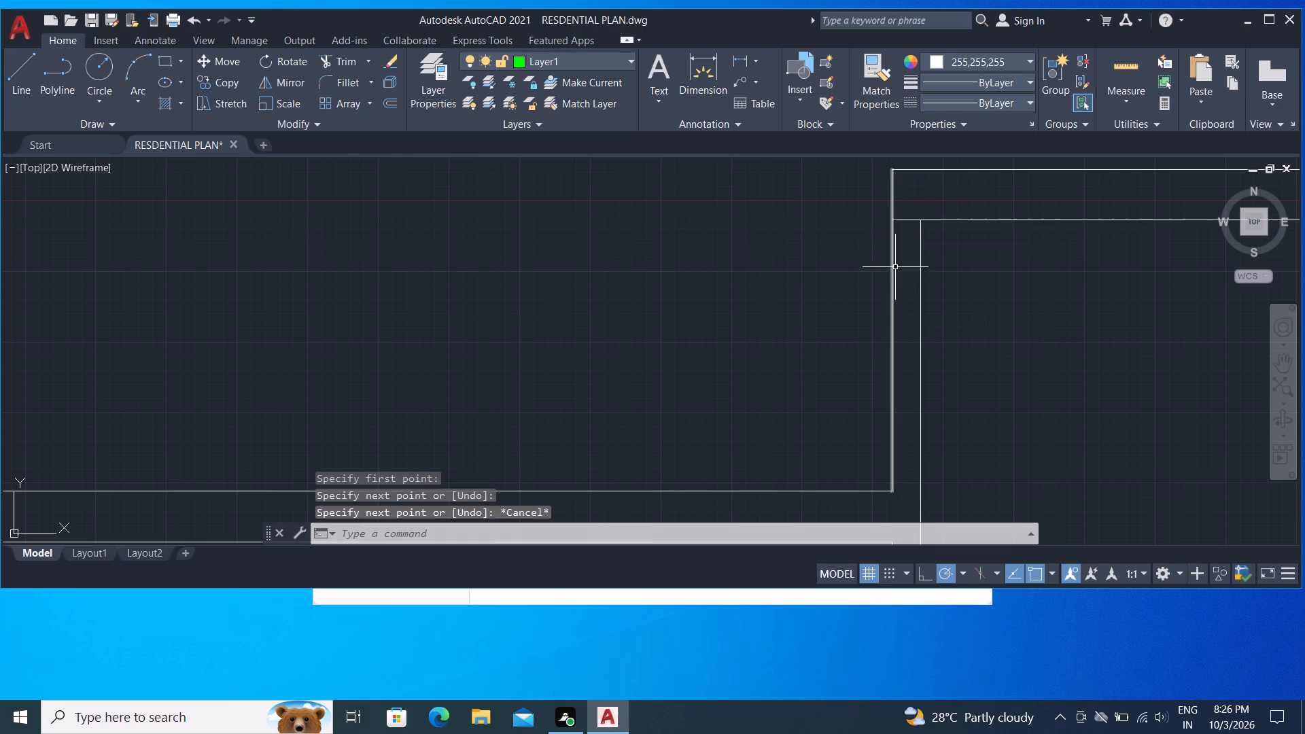
Draw a 5-inch line across the northeast room's west wall where the hall's outer north wall line meets it.
key(space)
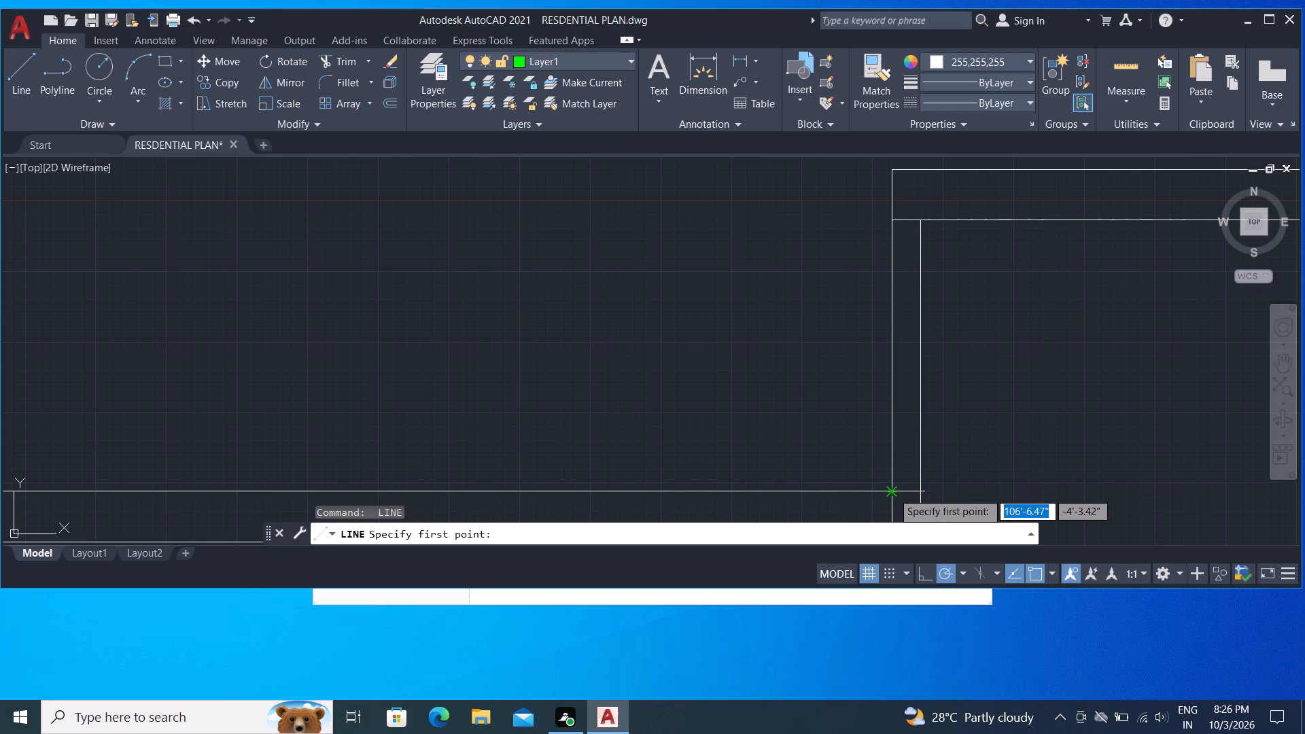
click(892, 492)
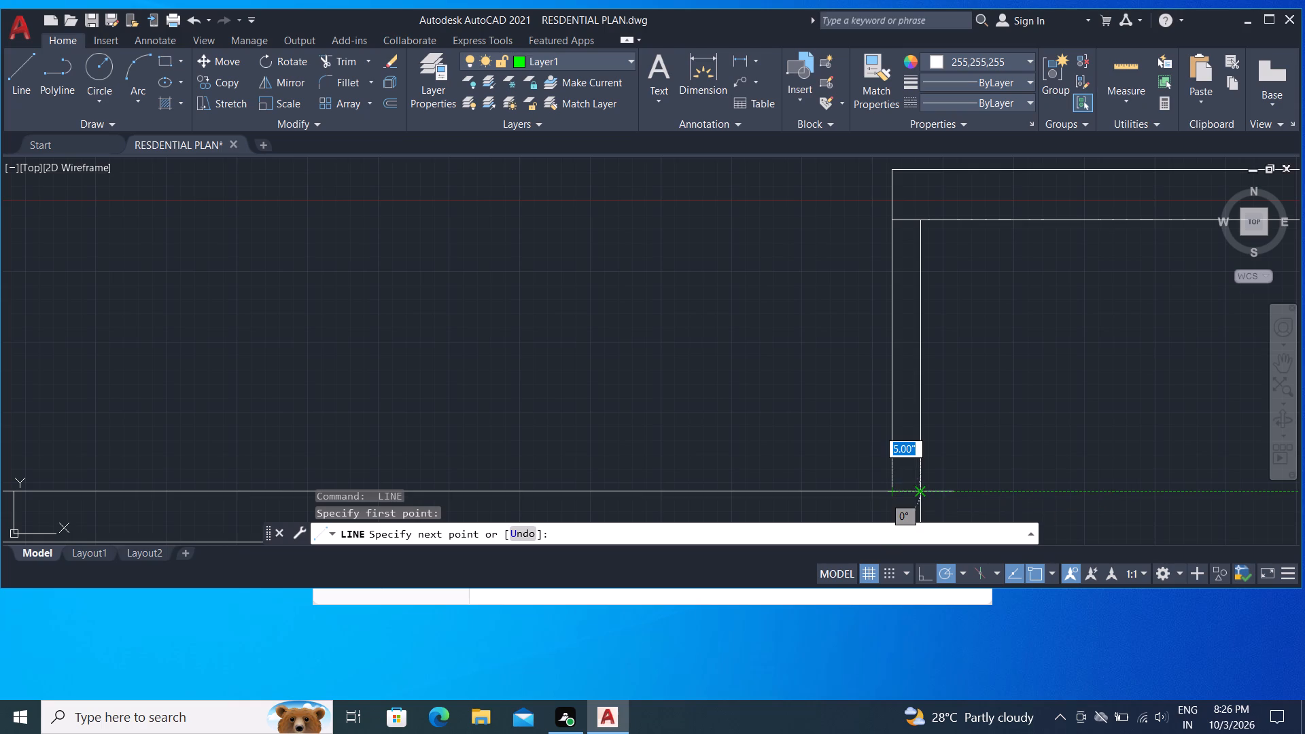
click(918, 492)
key(Escape)
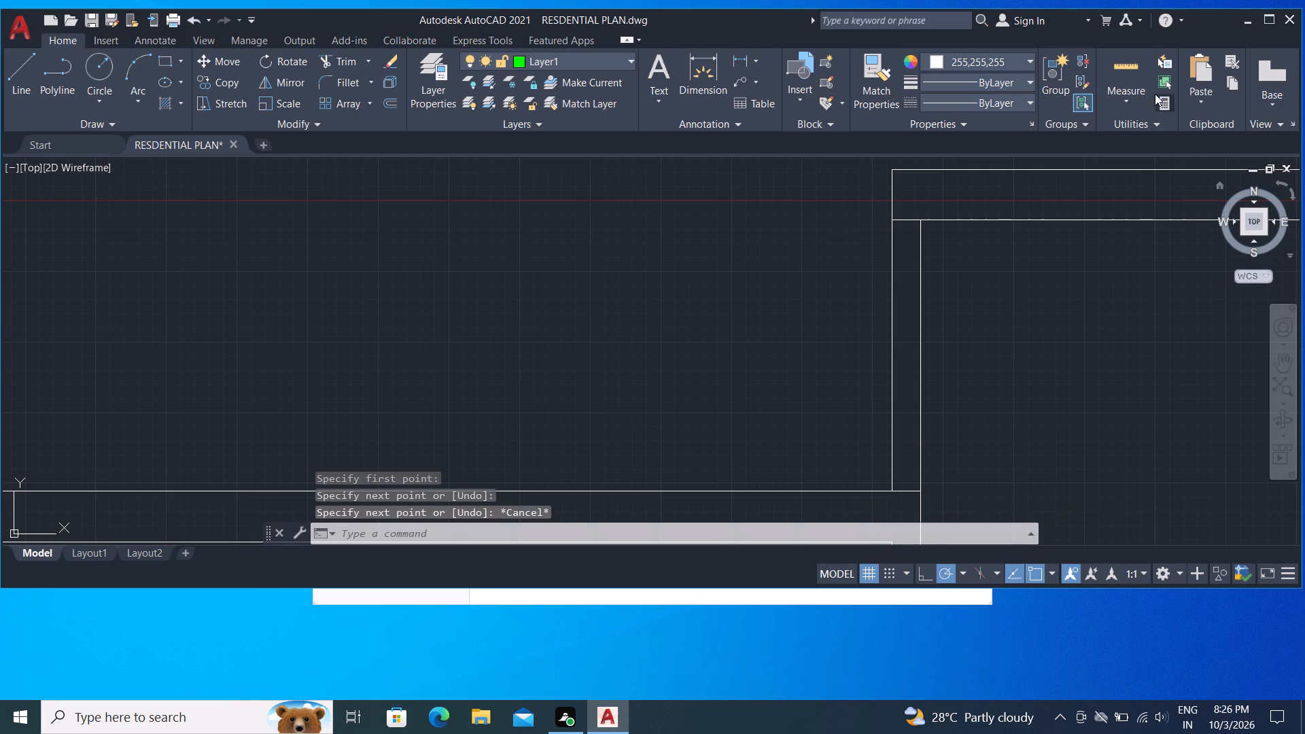
Check the distances around the northeast room's west wall and the adjoining hall wall with Quick measure.
click(1131, 74)
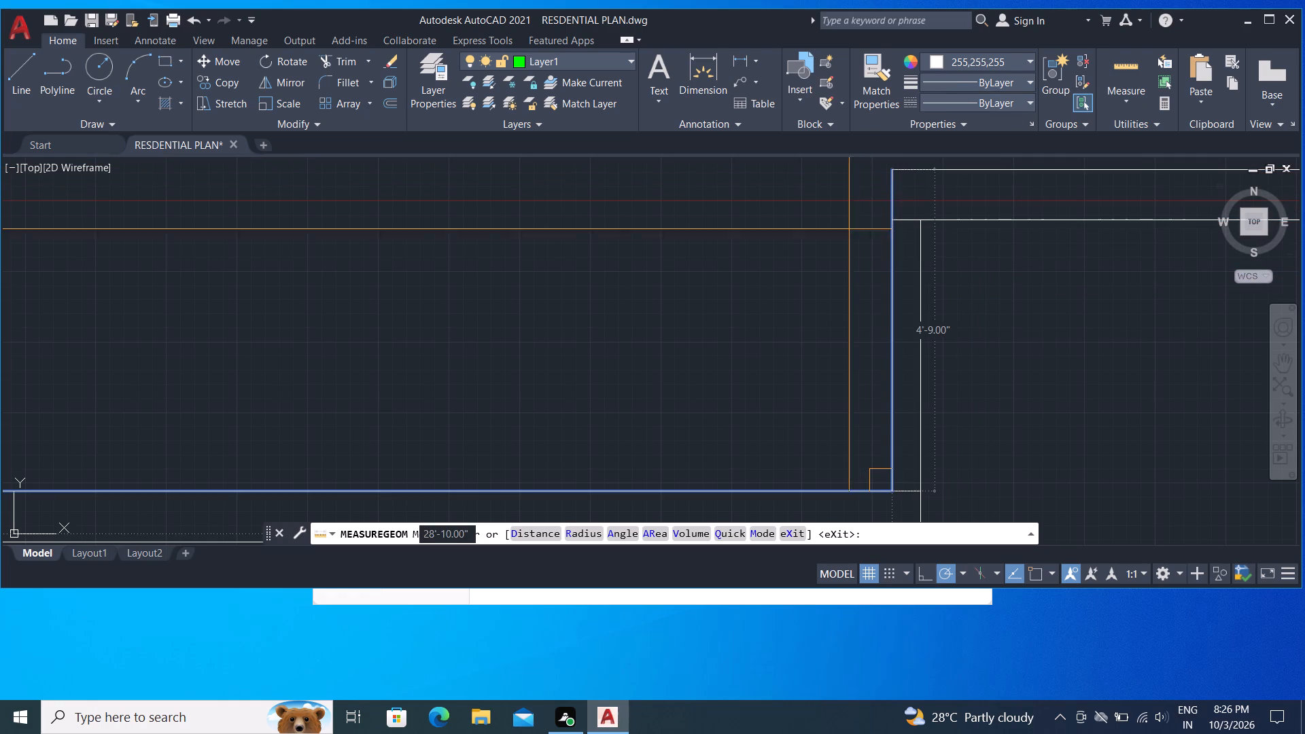
scroll(843, 234, down, 4)
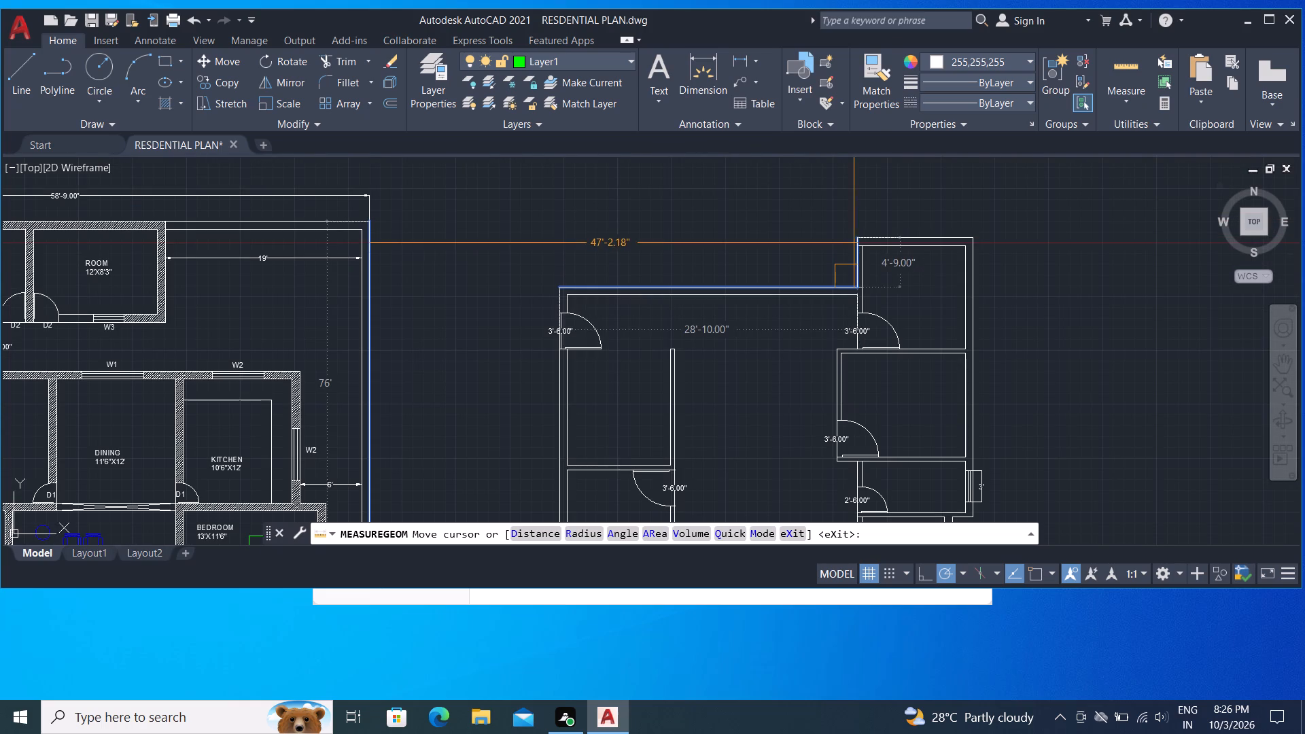
key(Escape)
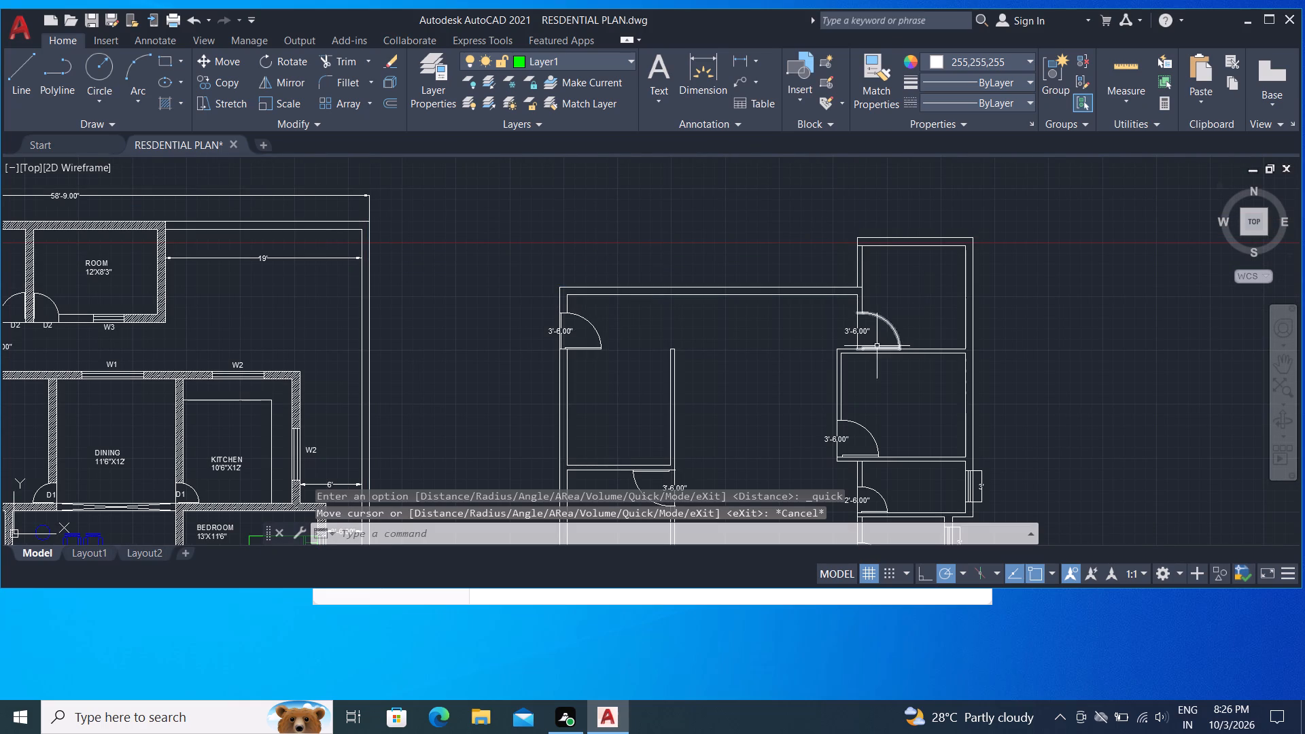
Draw a line about 5 inches long across the west wall of the room south of the northeast room, about 1'-1.7" above its door opening.
scroll(859, 353, up, 3)
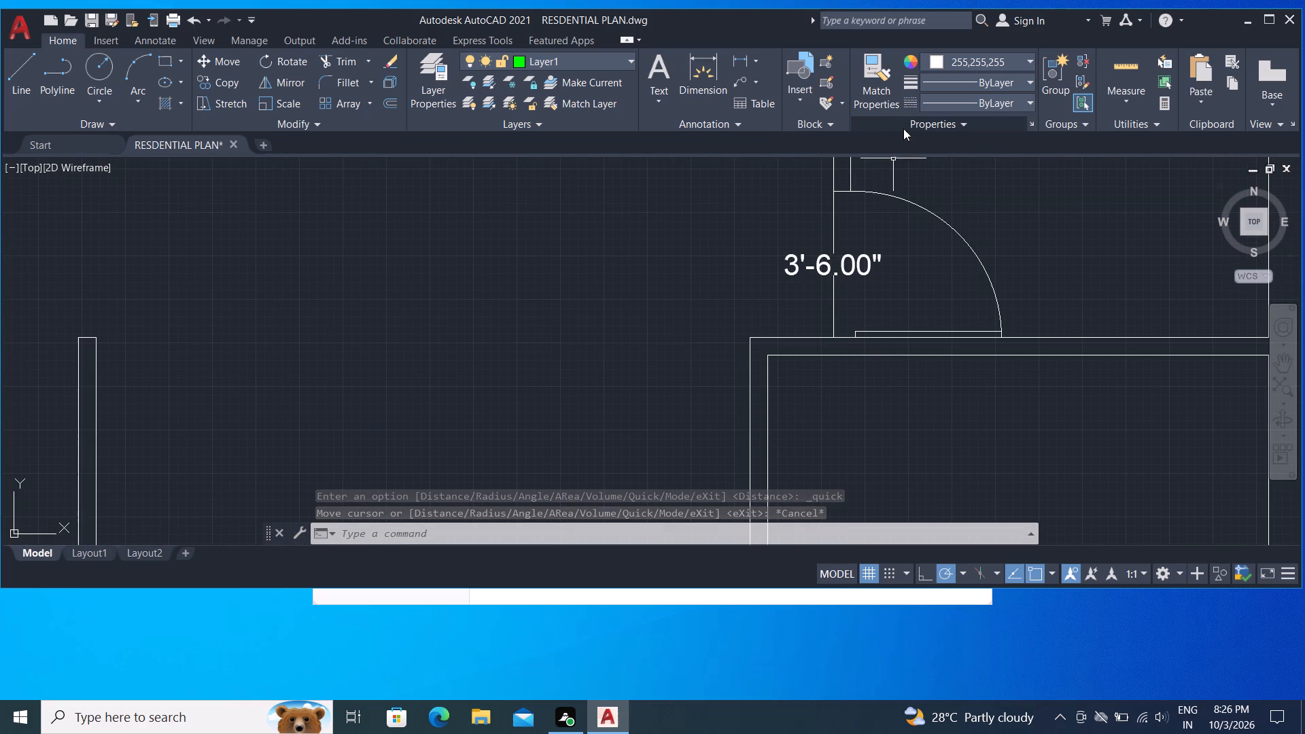
middle_drag(765, 239, 889, 0)
scroll(763, 243, up, 1)
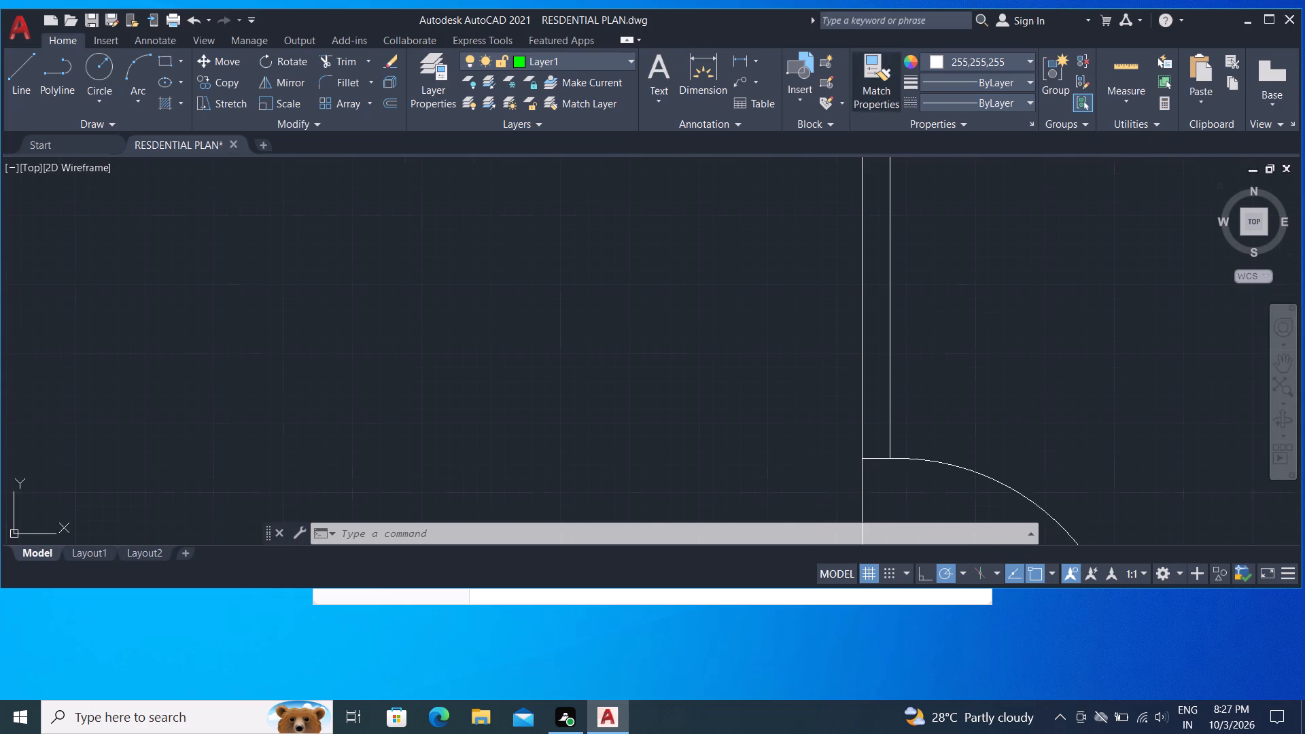
scroll(818, 336, down, 1)
scroll(890, 223, down, 1)
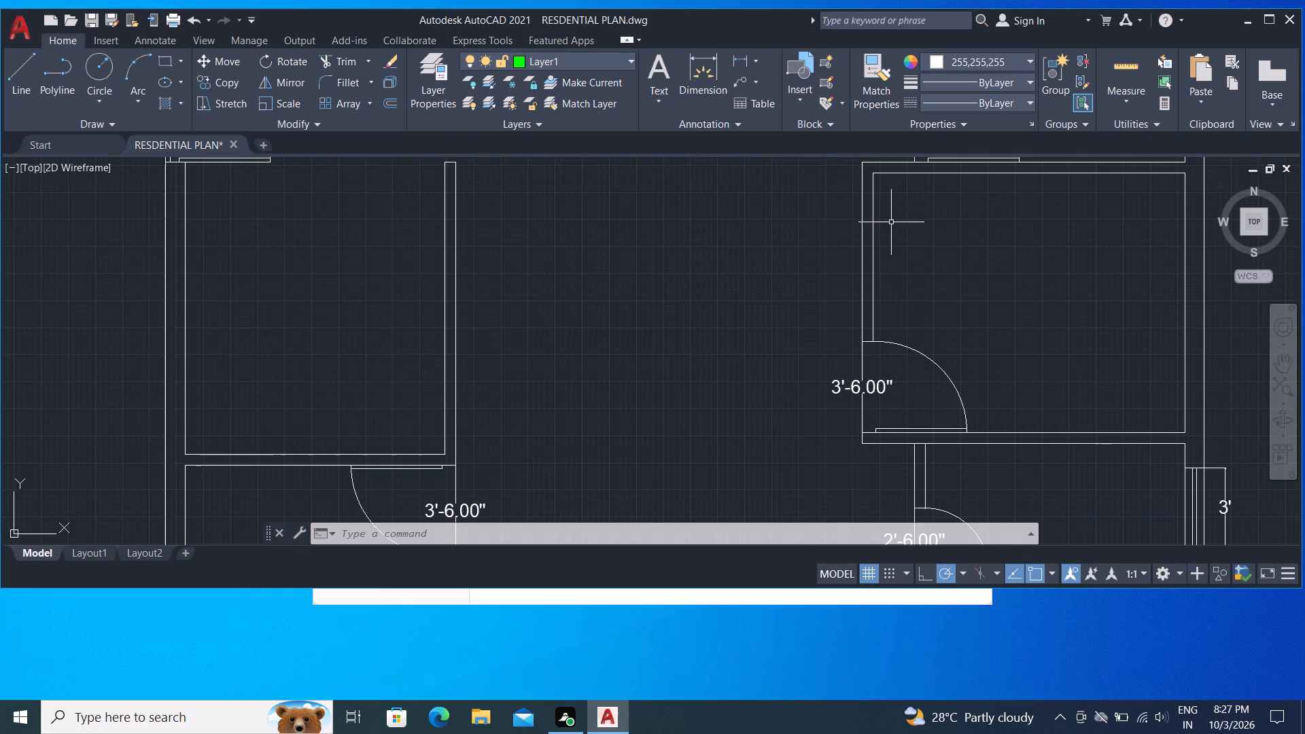
scroll(891, 156, up, 1)
click(23, 61)
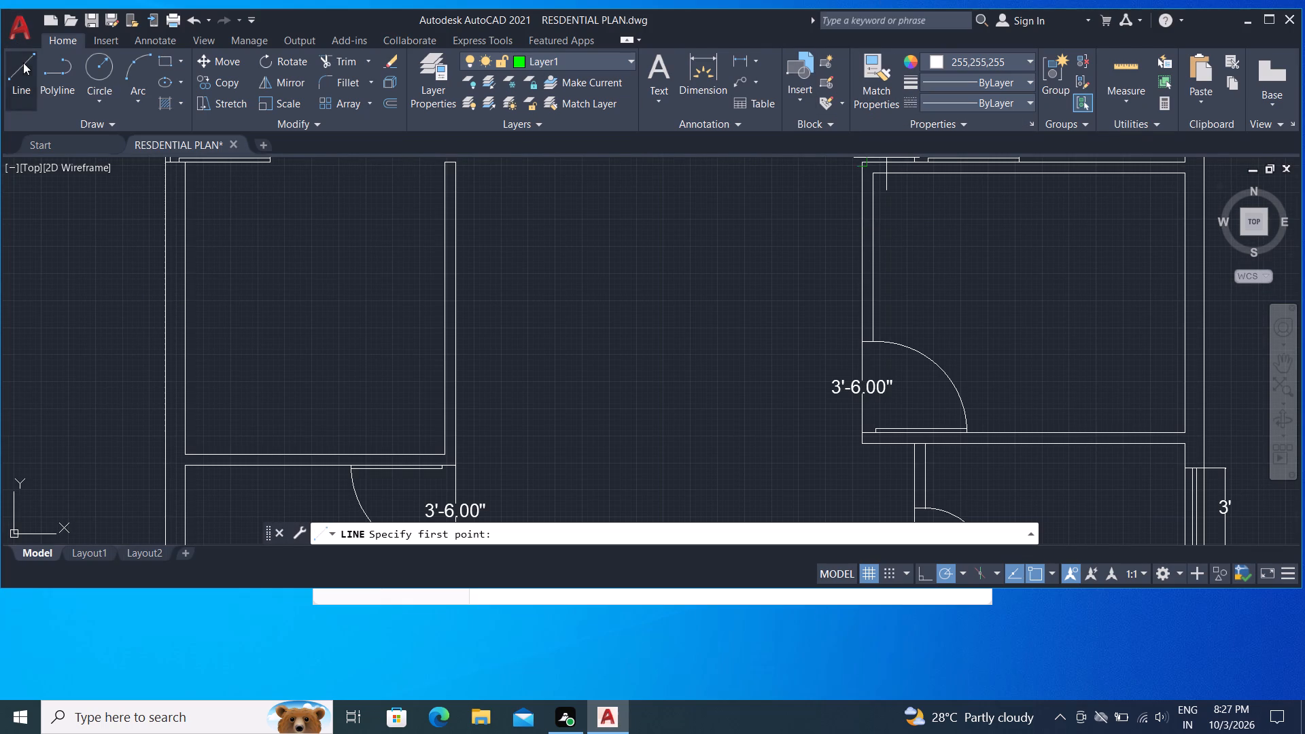
click(864, 313)
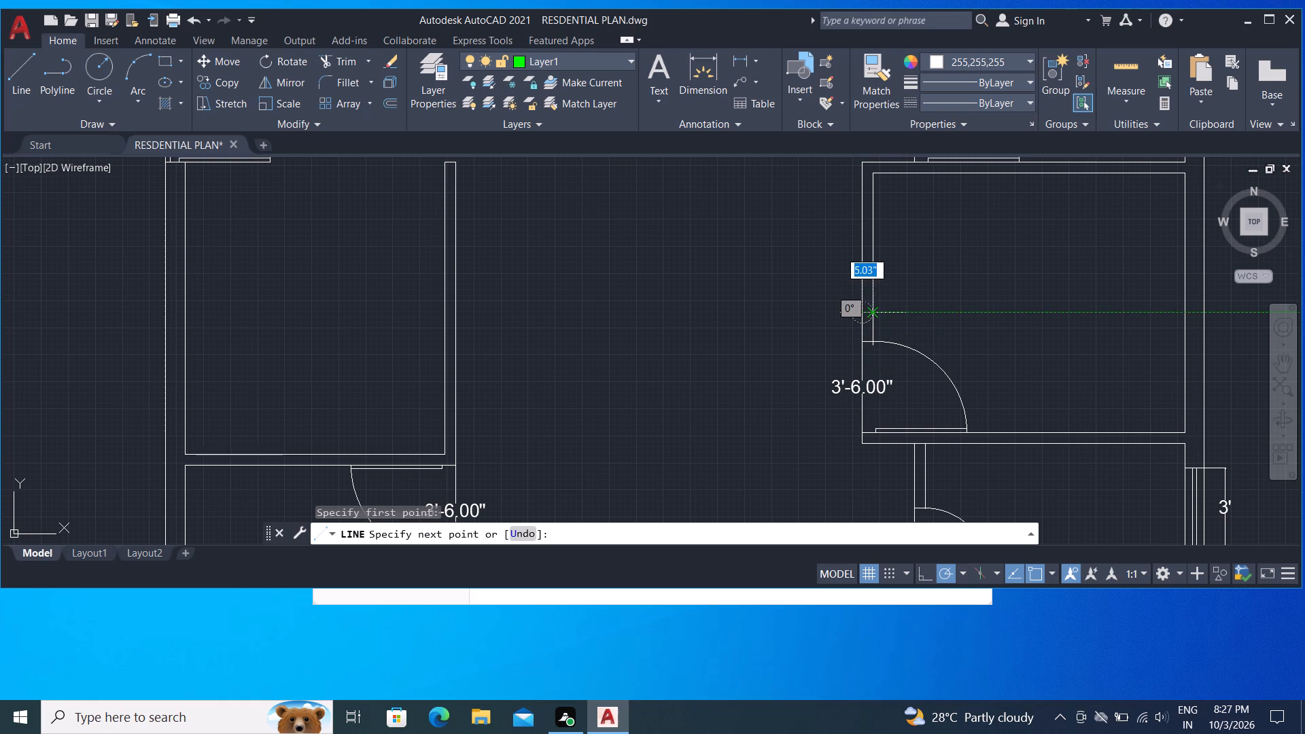
click(874, 309)
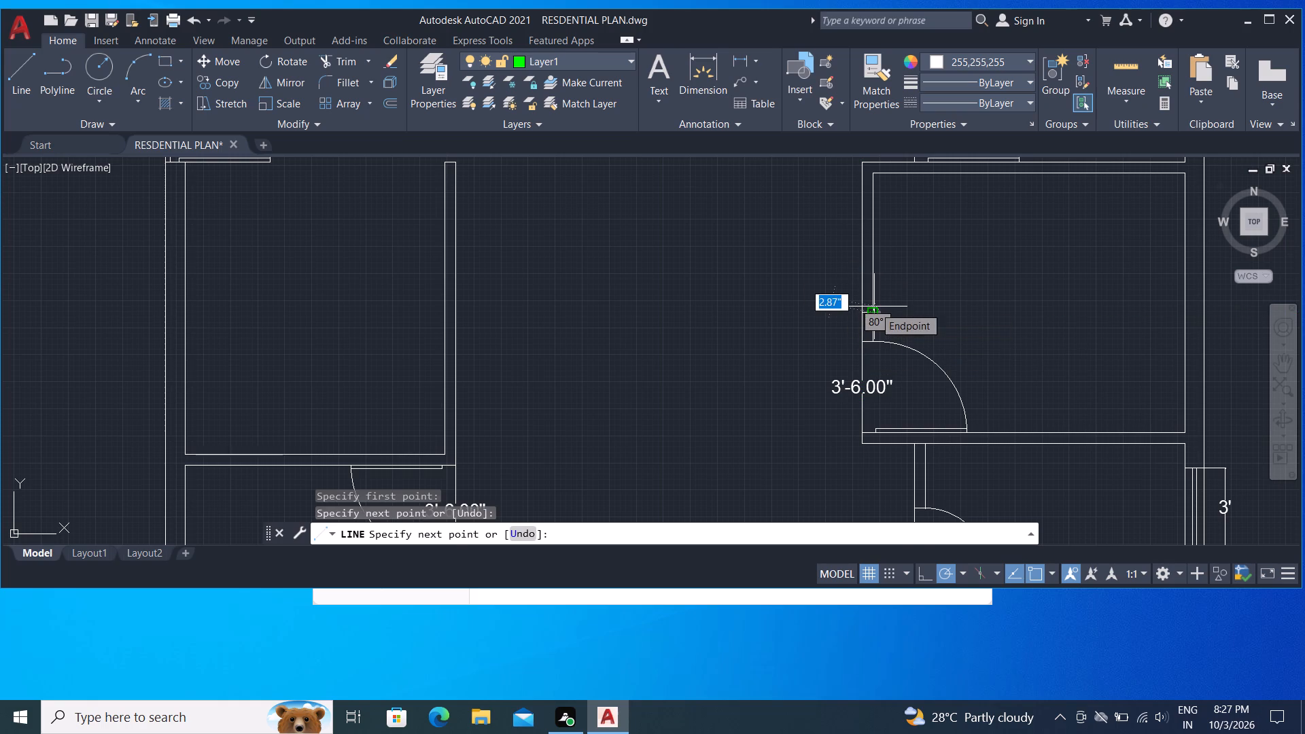
key(Escape)
Offset the short line above that room's door by 4' toward the north, and maximize the drawing window.
text(o)
key(space)
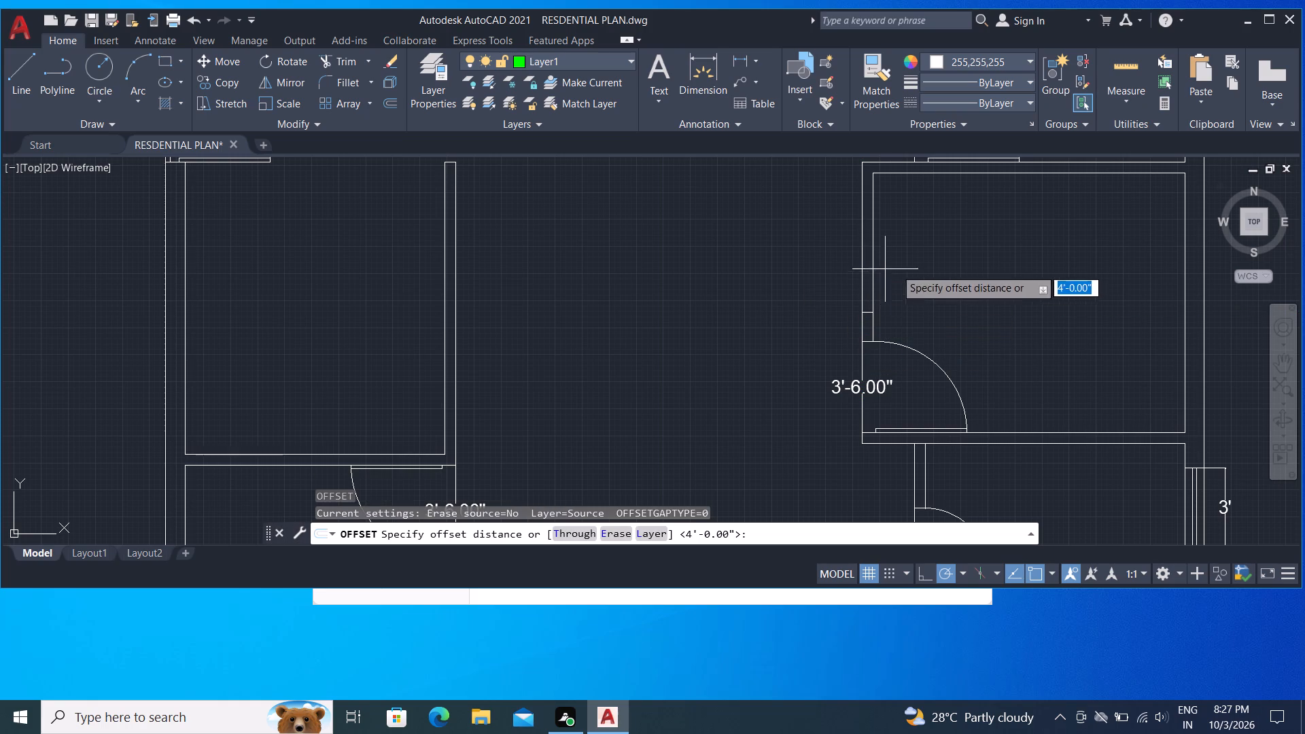
key(space)
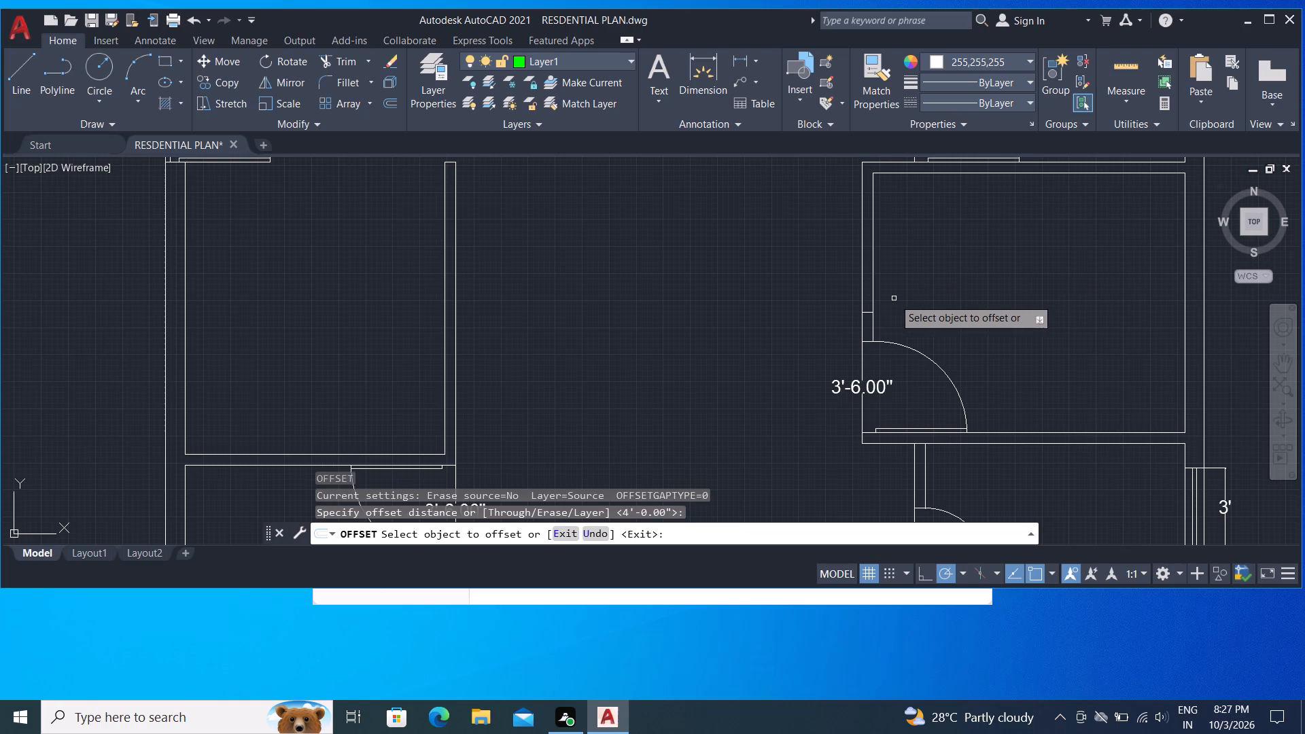
click(866, 313)
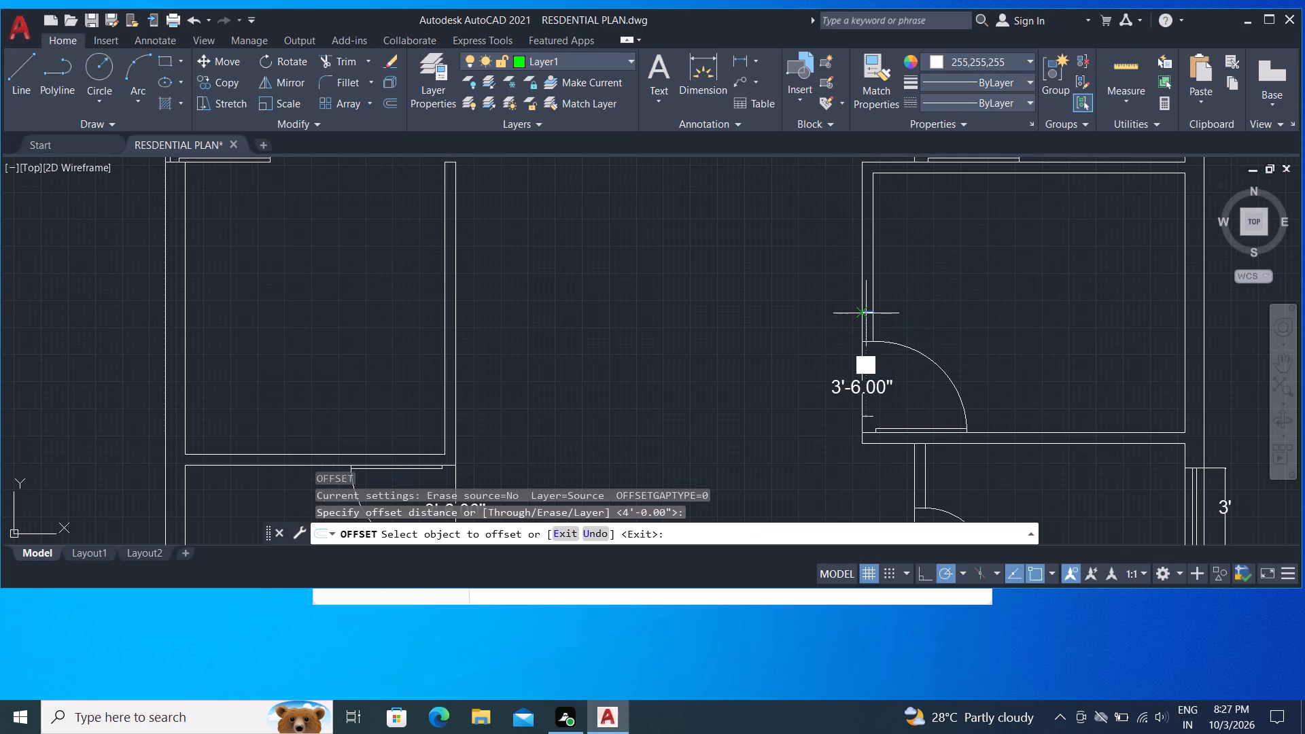
click(897, 191)
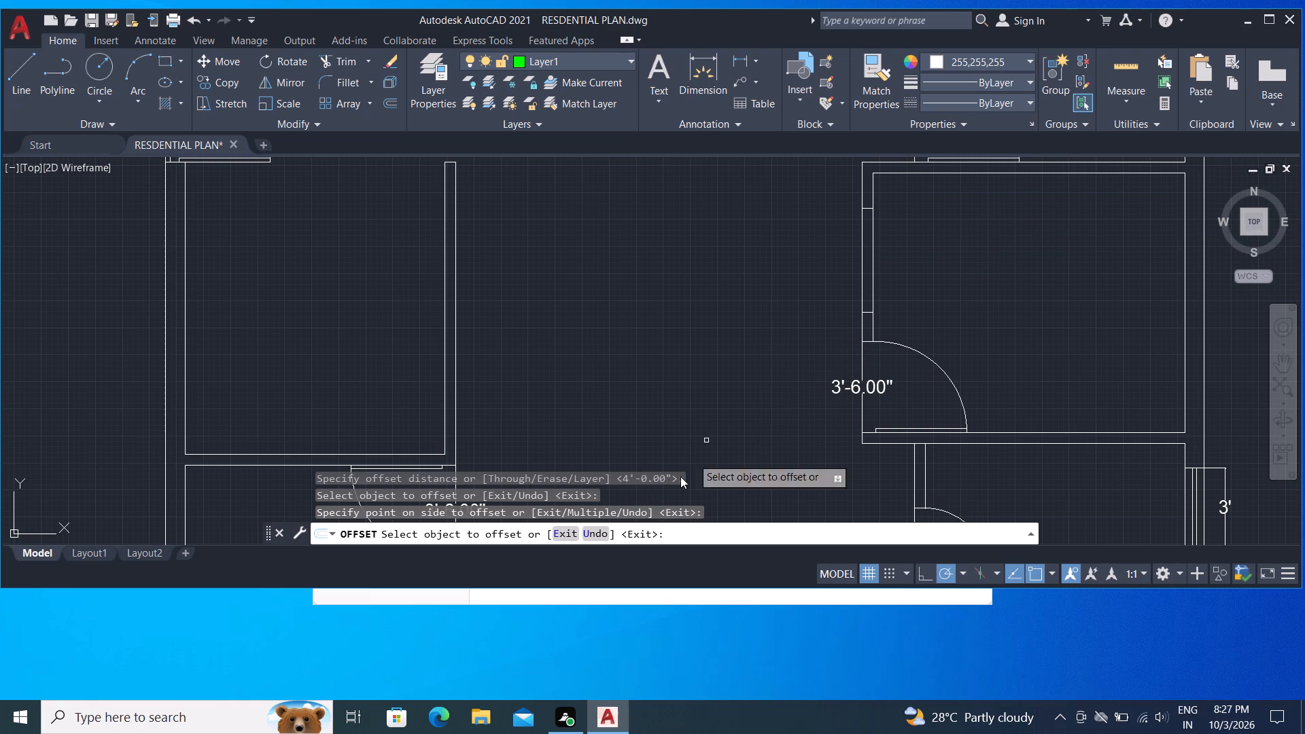
click(1266, 13)
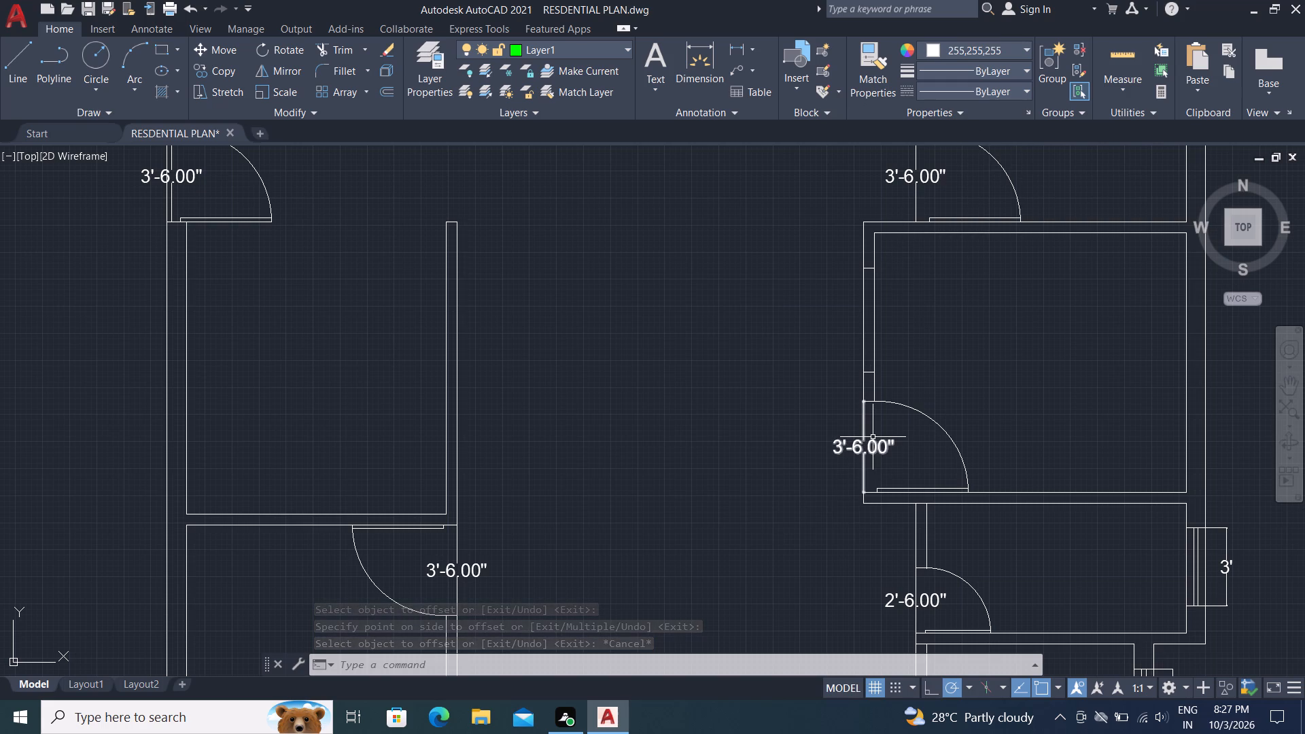
key(Escape)
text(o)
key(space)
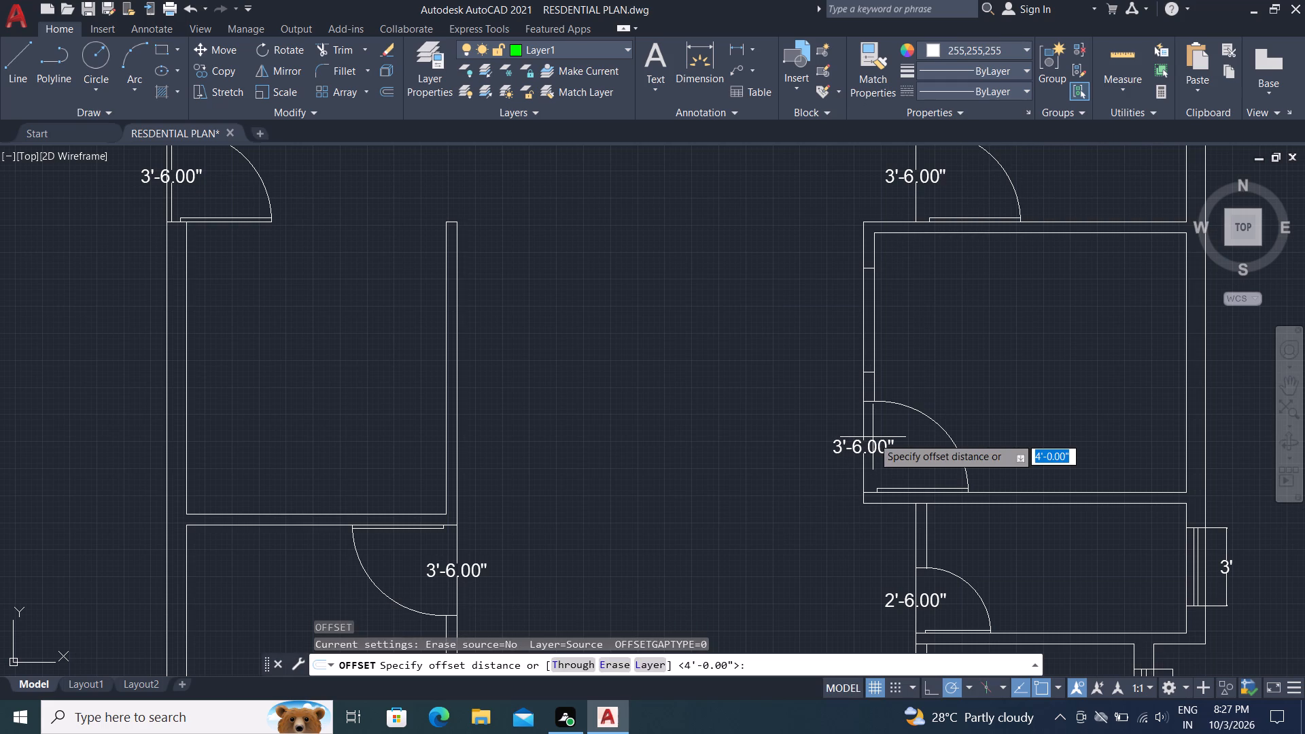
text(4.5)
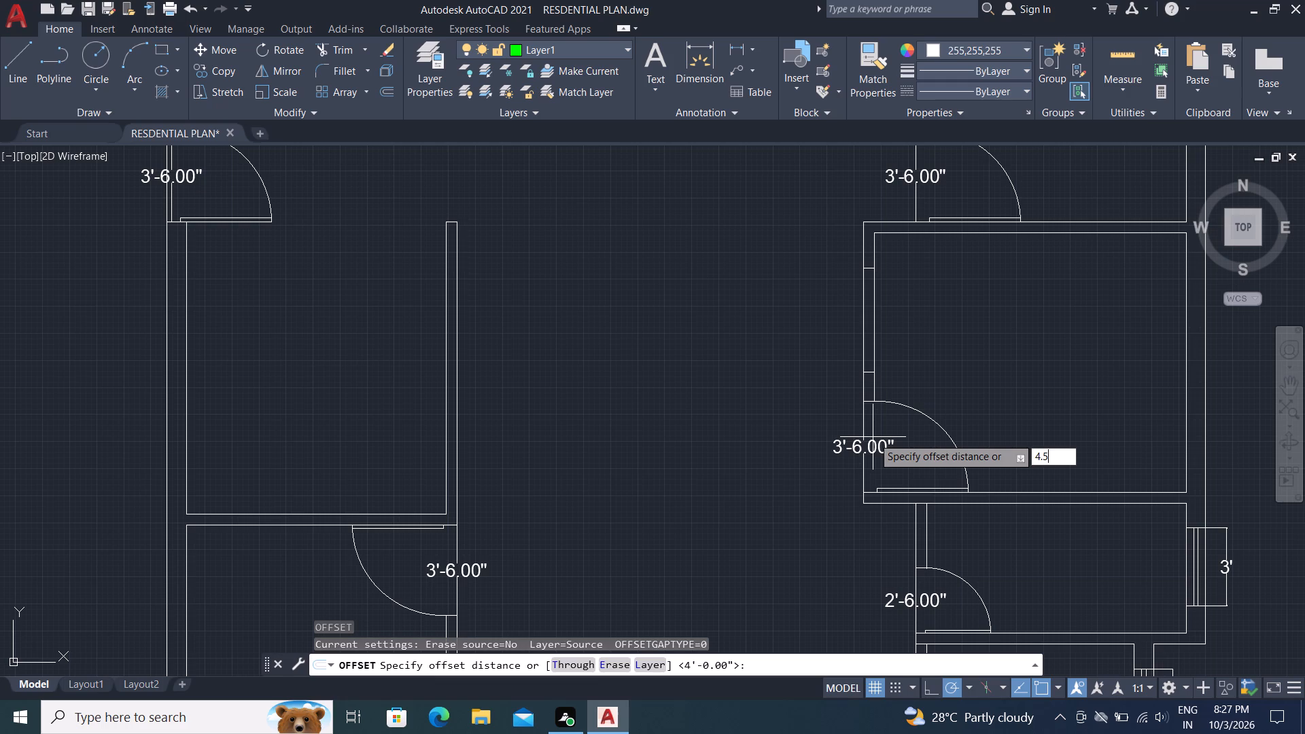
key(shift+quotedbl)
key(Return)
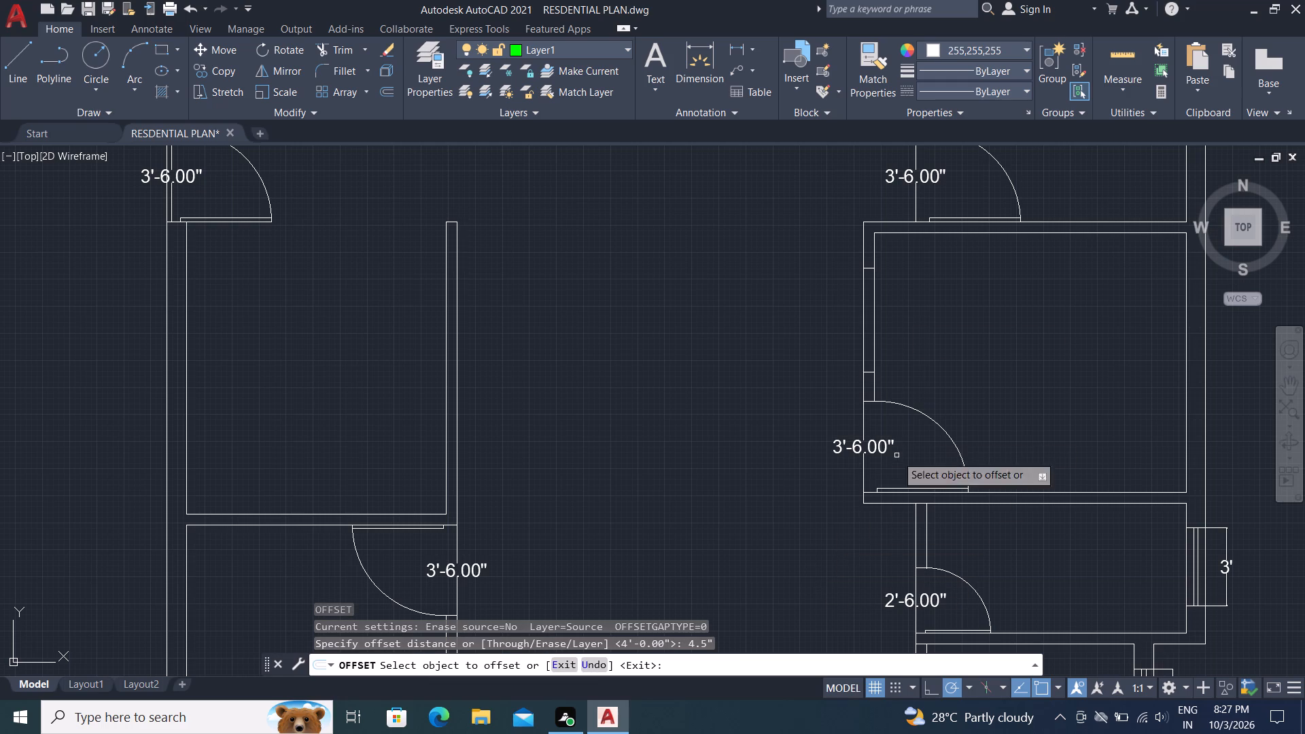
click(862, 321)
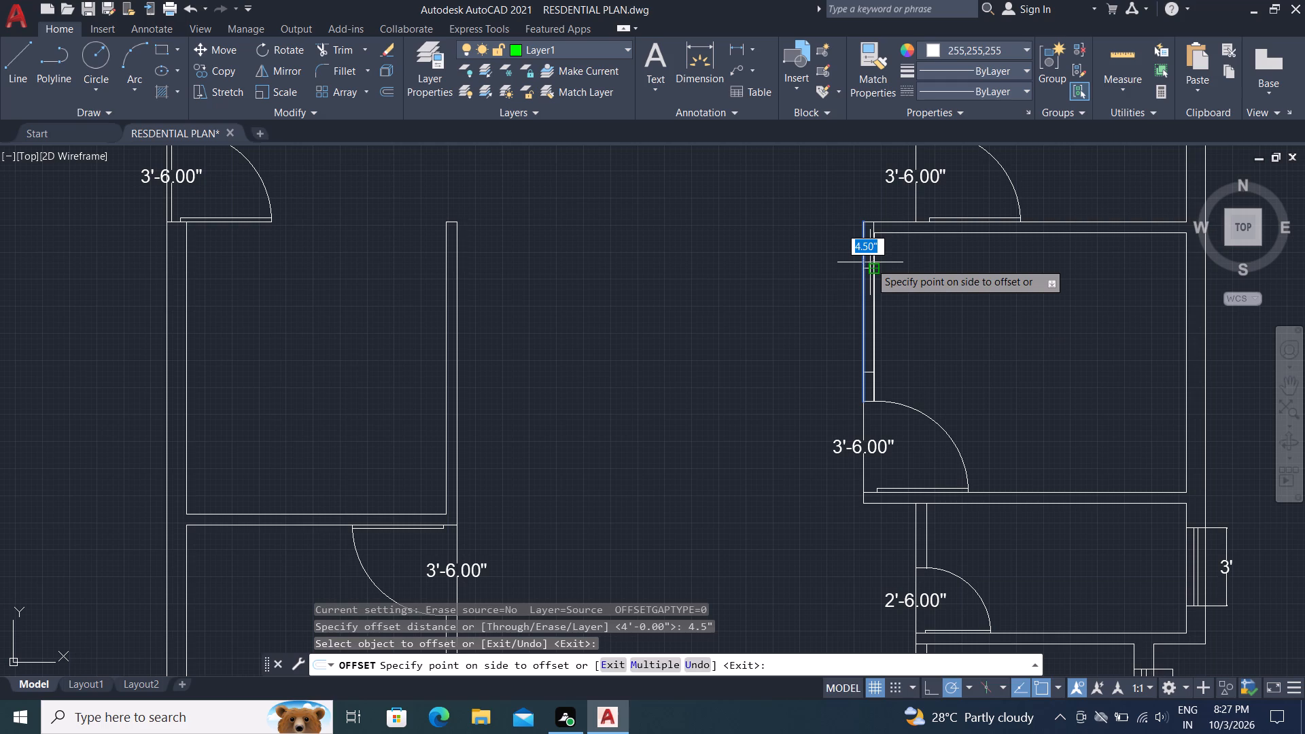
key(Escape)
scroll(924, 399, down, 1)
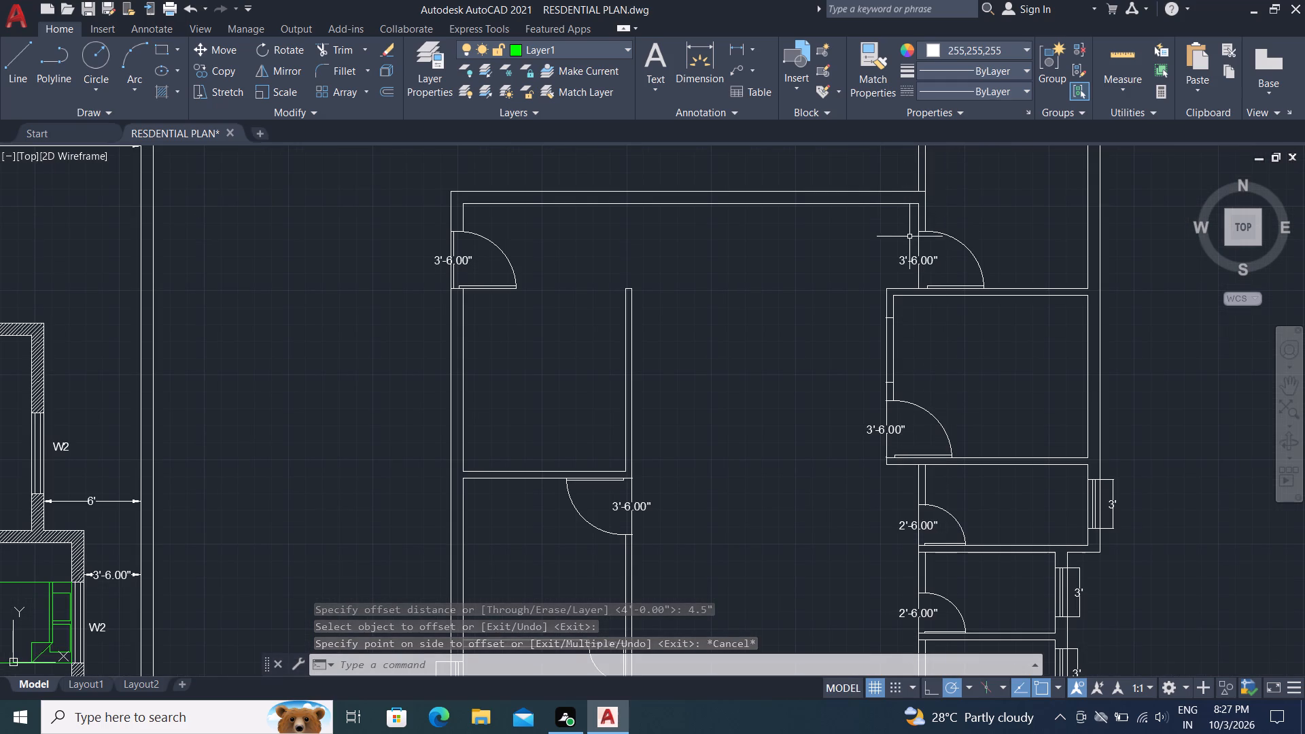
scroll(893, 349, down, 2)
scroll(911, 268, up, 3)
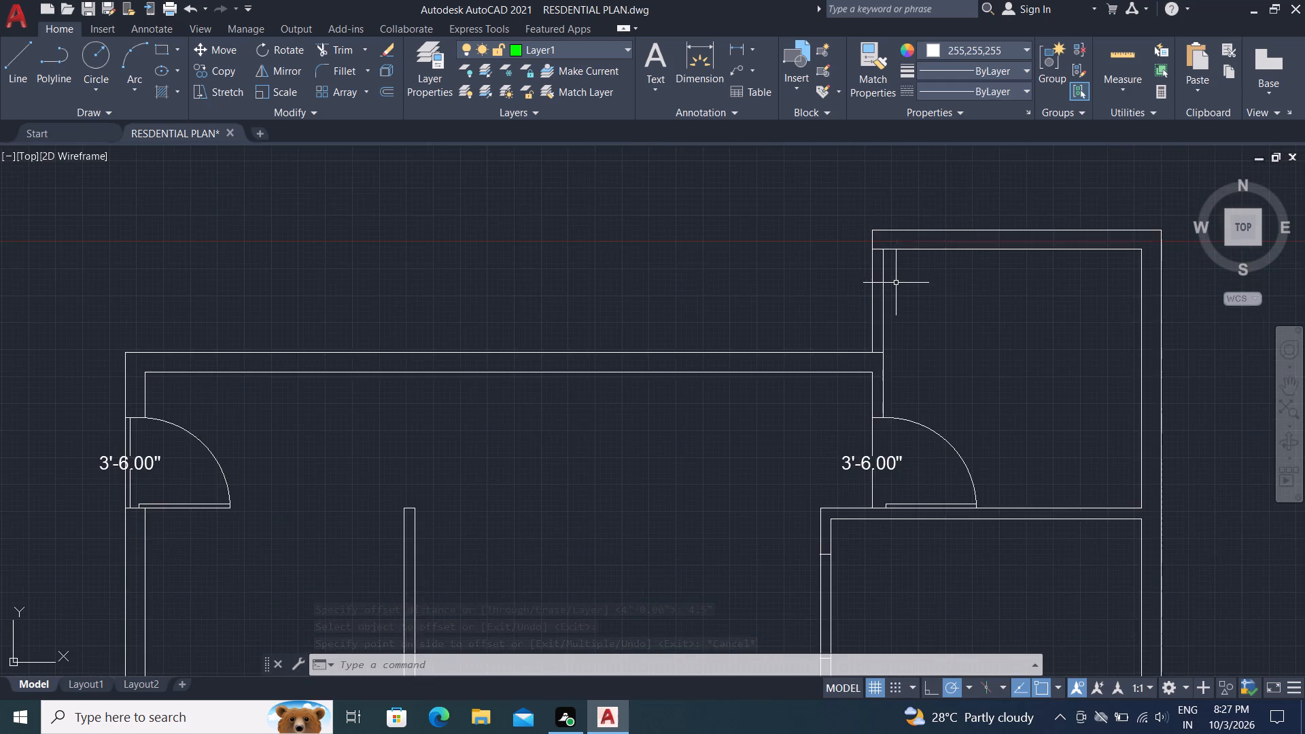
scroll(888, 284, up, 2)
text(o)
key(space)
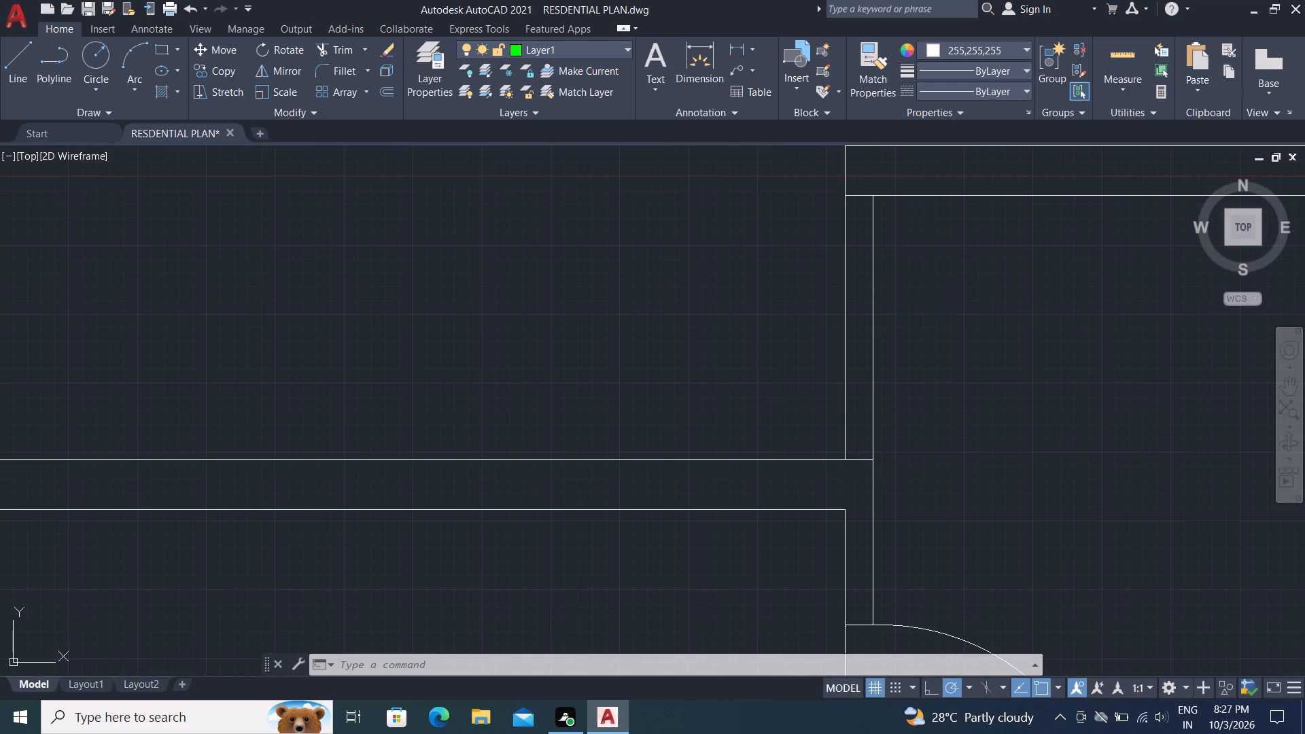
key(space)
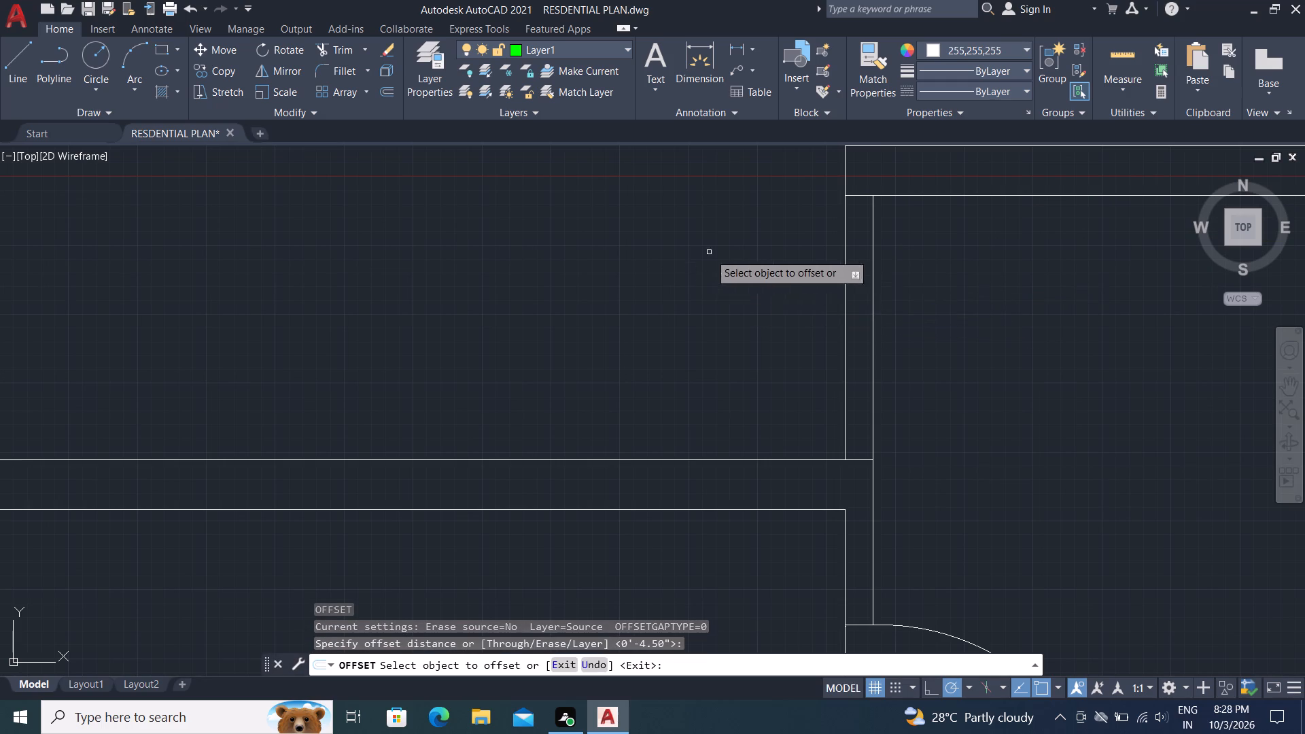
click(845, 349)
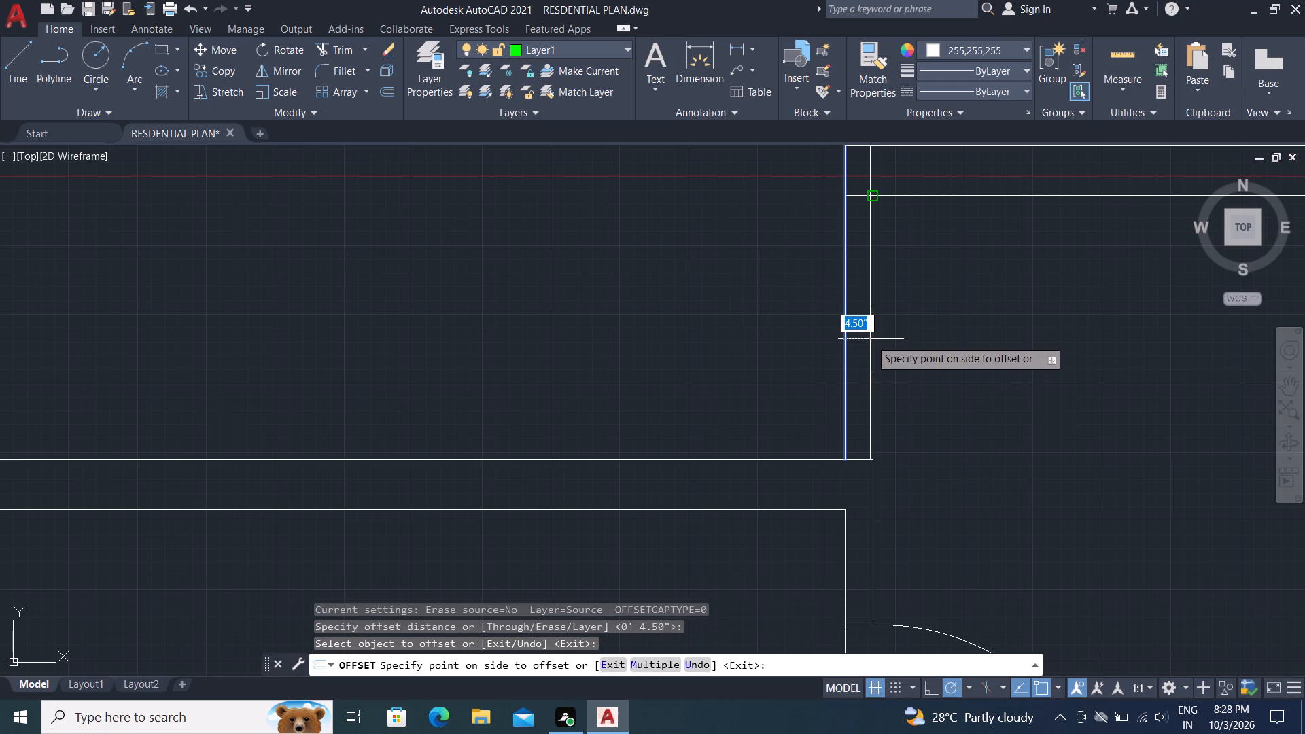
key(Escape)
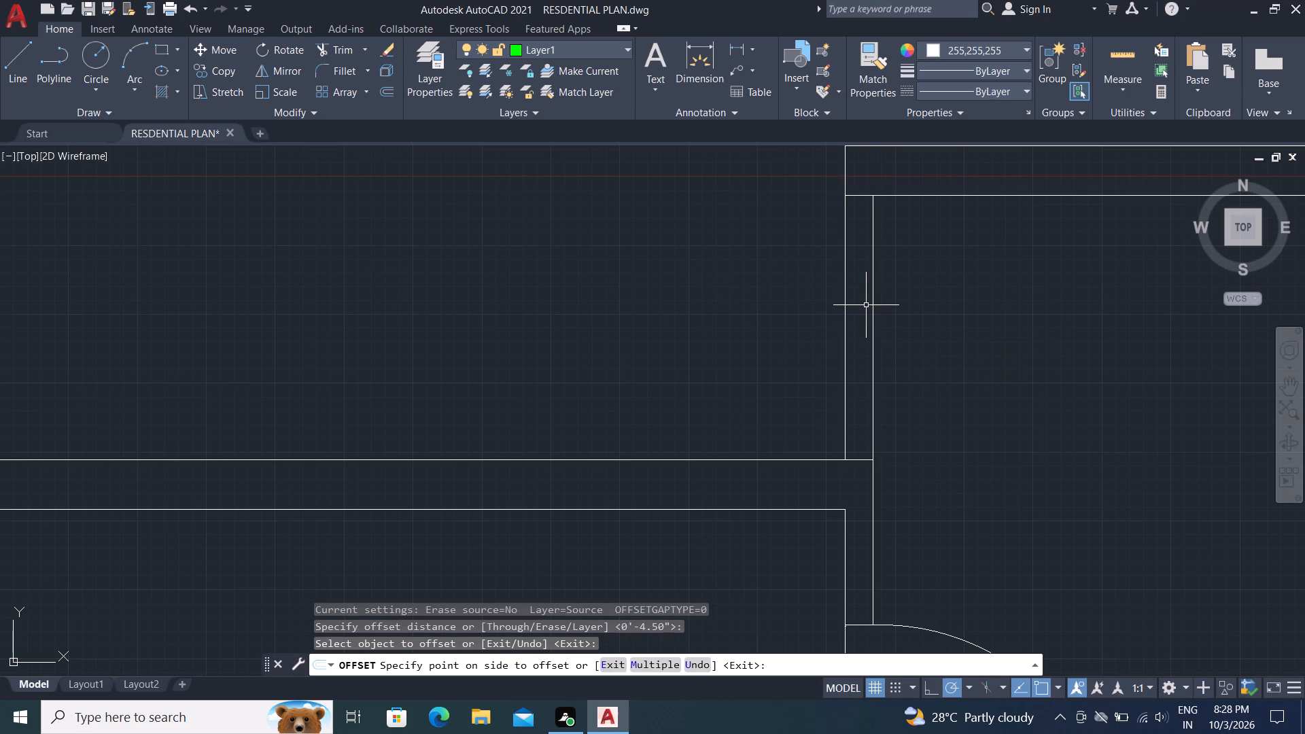
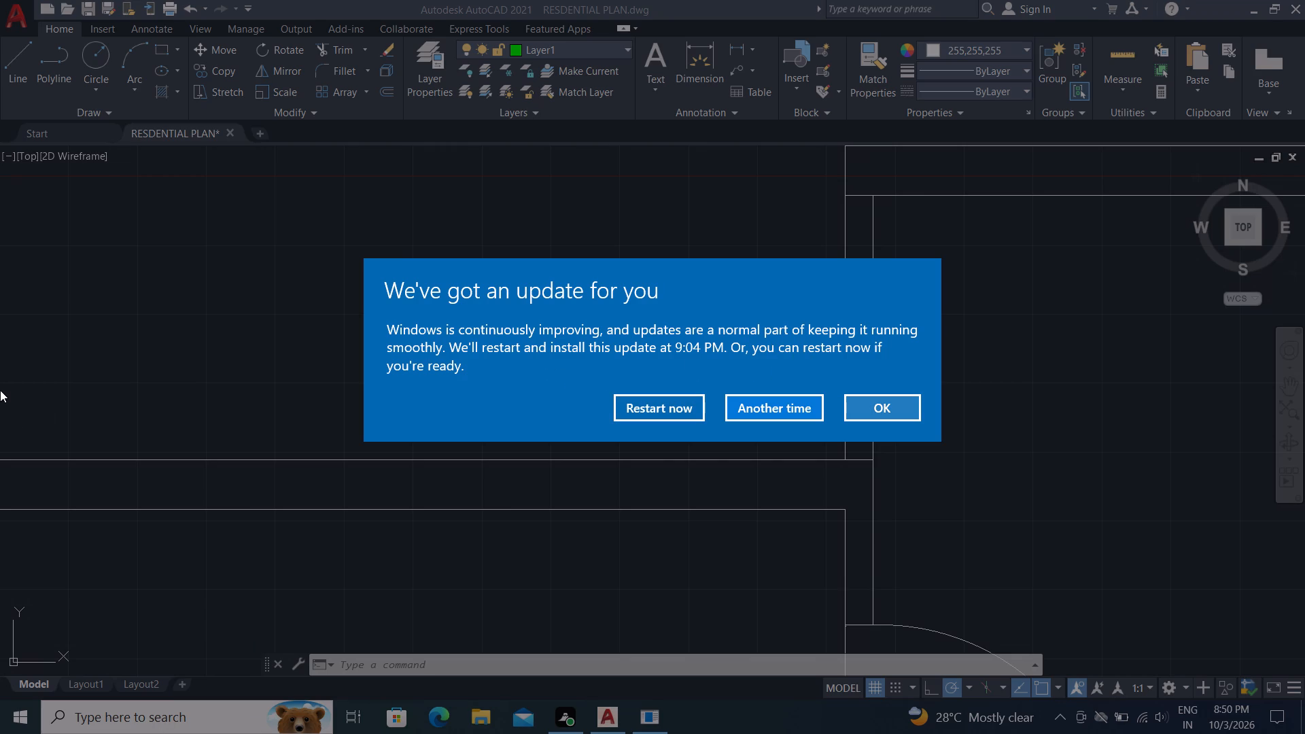
Postpone the pending Windows update restart to another time.
click(780, 413)
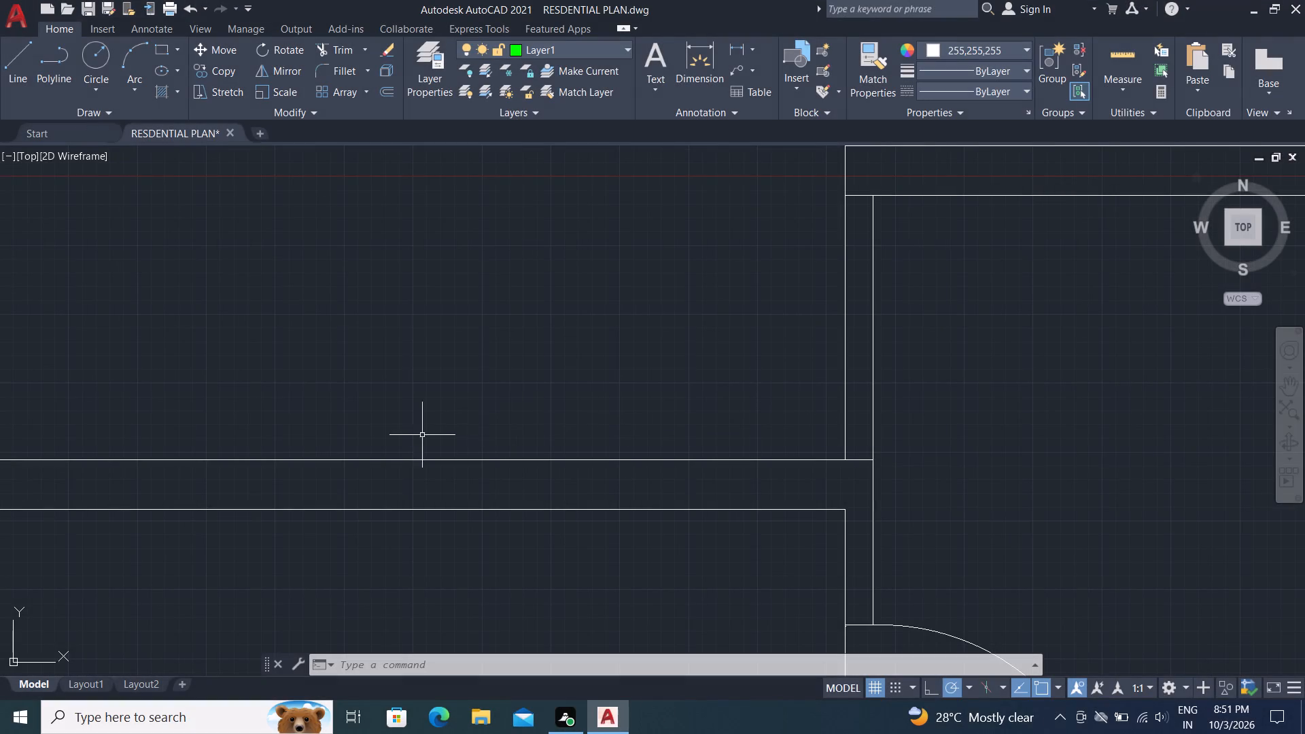
Save the drawing as RESDENTIAL PLAN in Documents in AutoCAD 2018 format, replacing the existing file.
scroll(408, 427, down, 2)
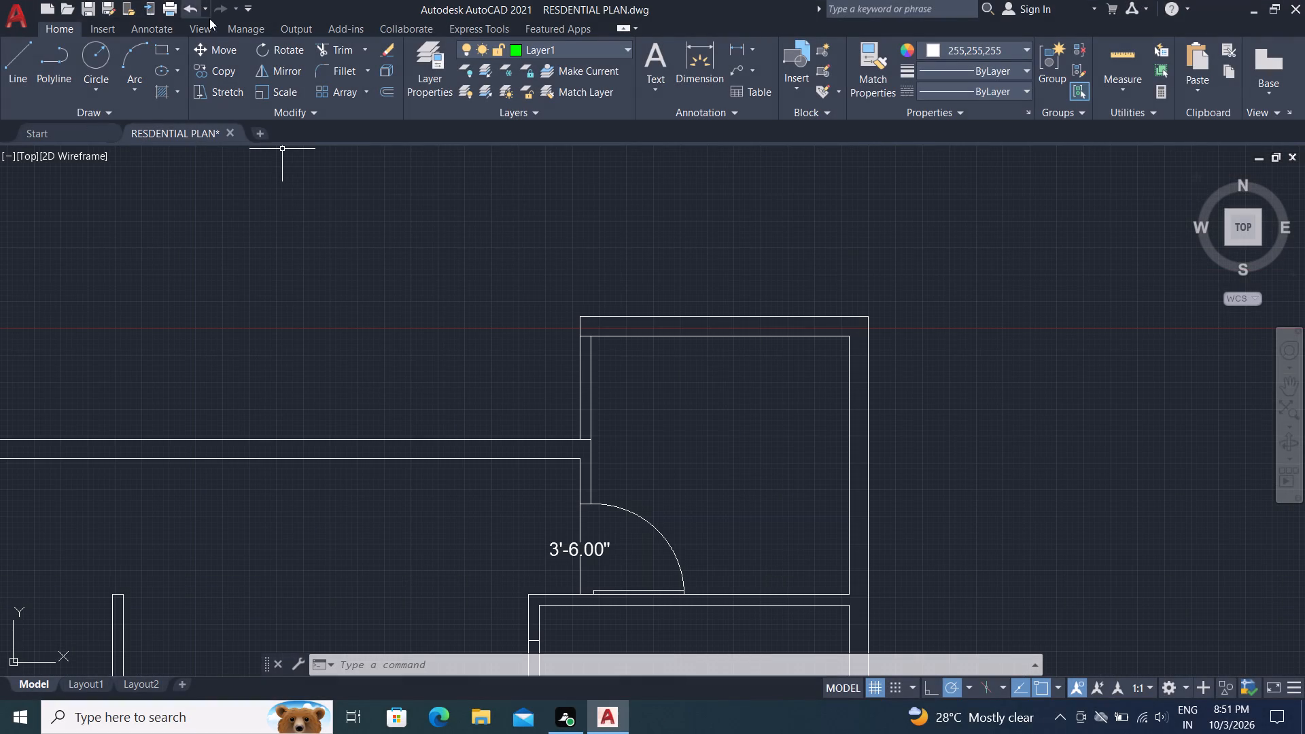
click(106, 9)
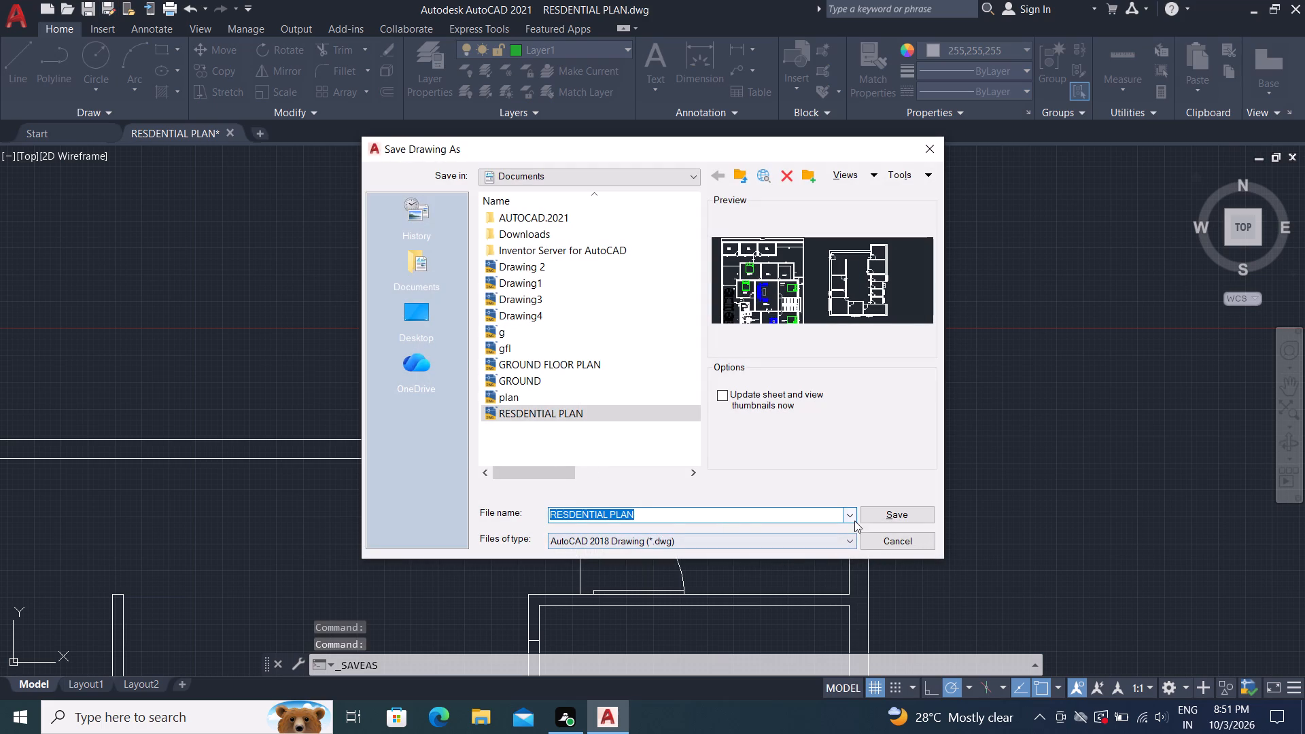
click(875, 519)
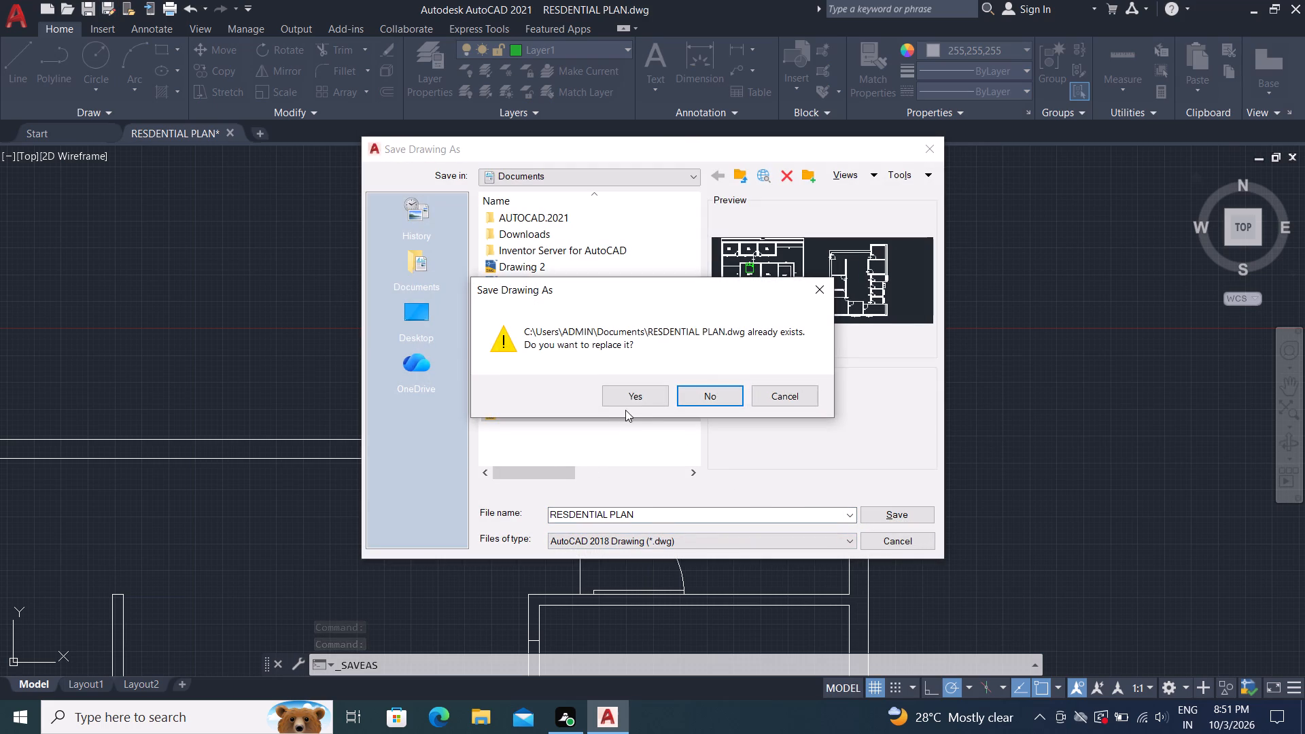
click(625, 400)
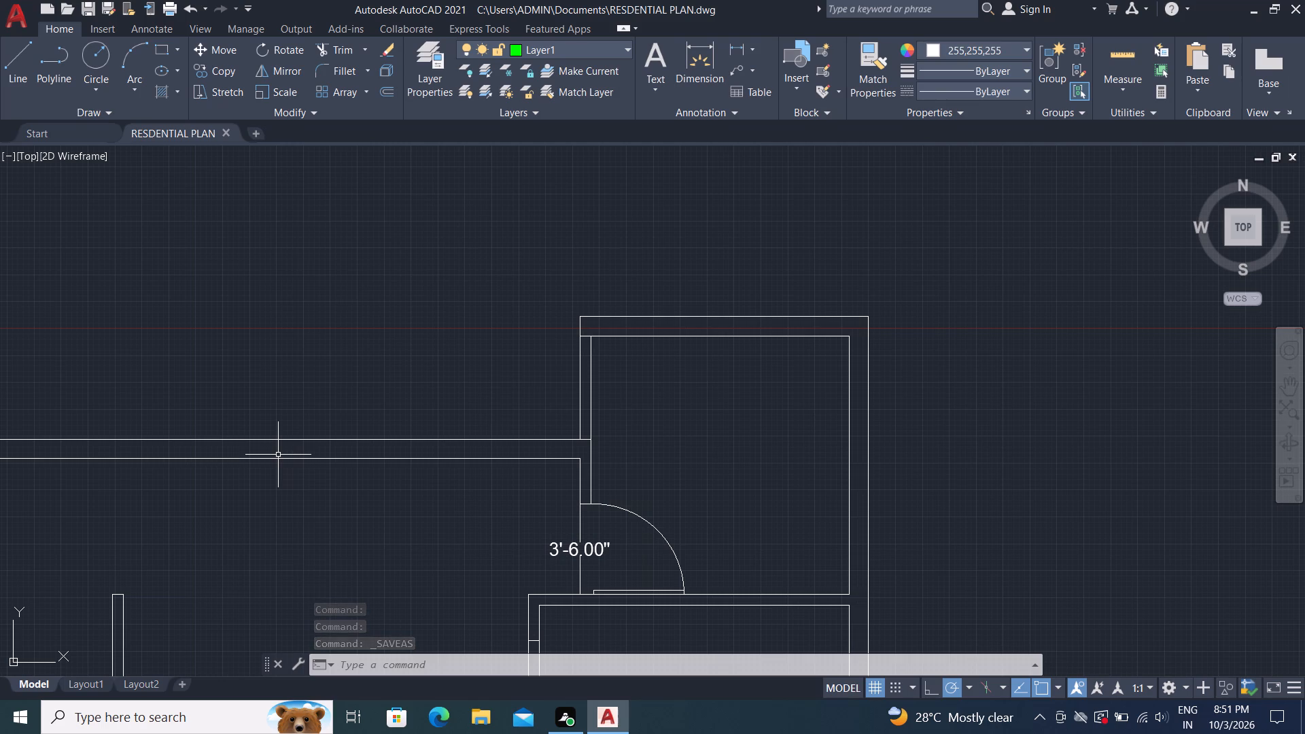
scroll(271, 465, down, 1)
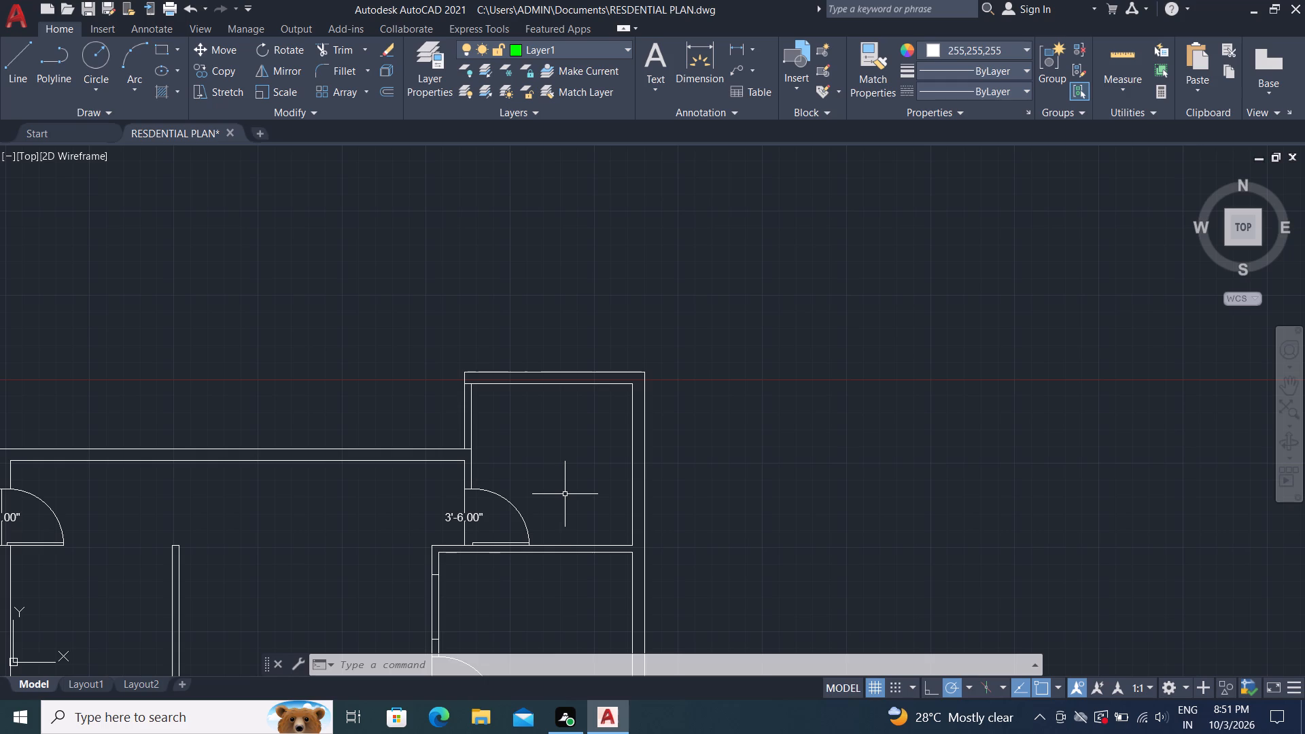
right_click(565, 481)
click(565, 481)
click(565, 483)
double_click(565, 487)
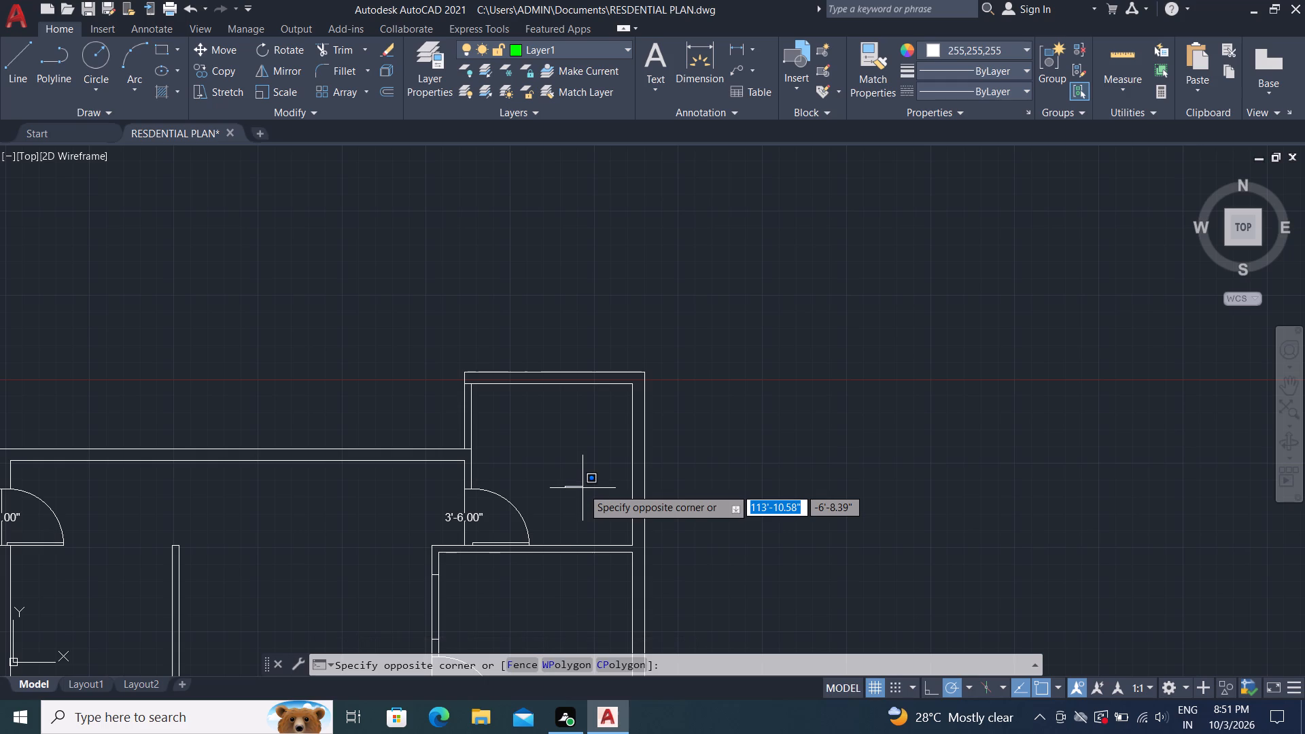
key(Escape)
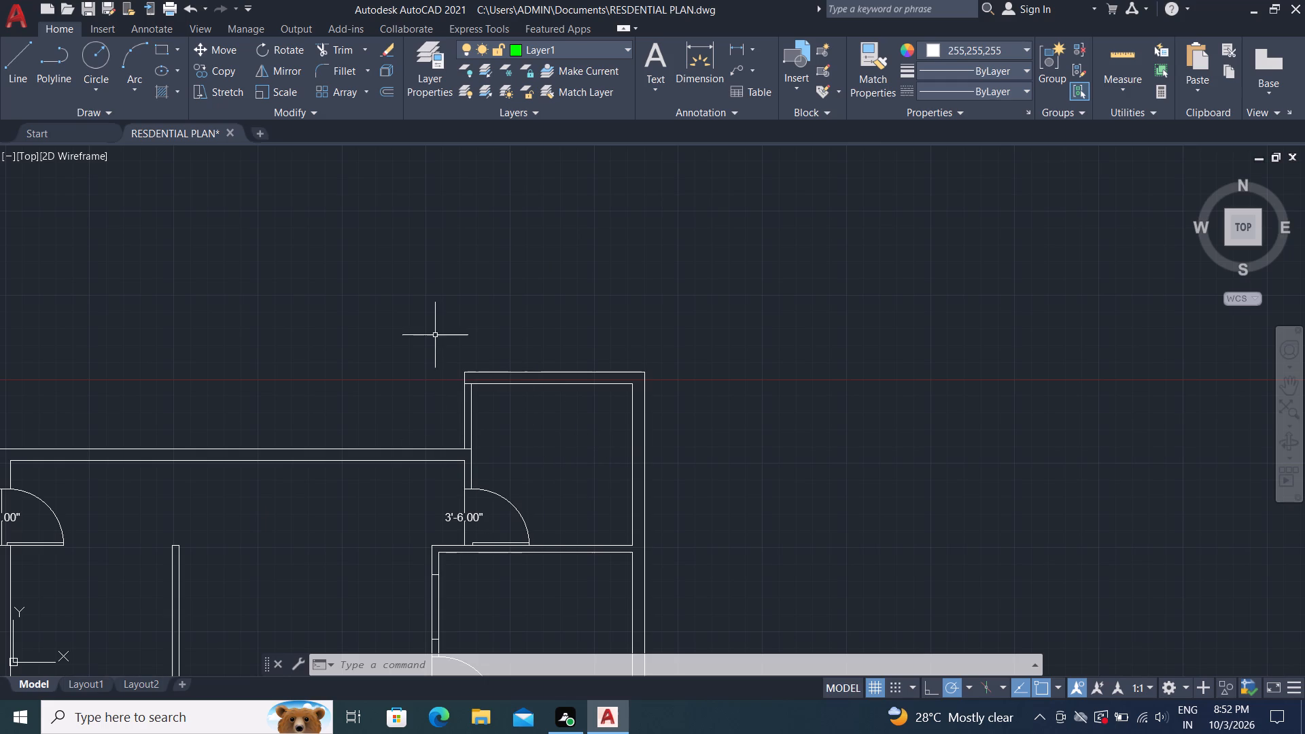
Trim the short stub of the northeast room's inner north wall line that crosses the west wall thickness.
scroll(487, 391, up, 2)
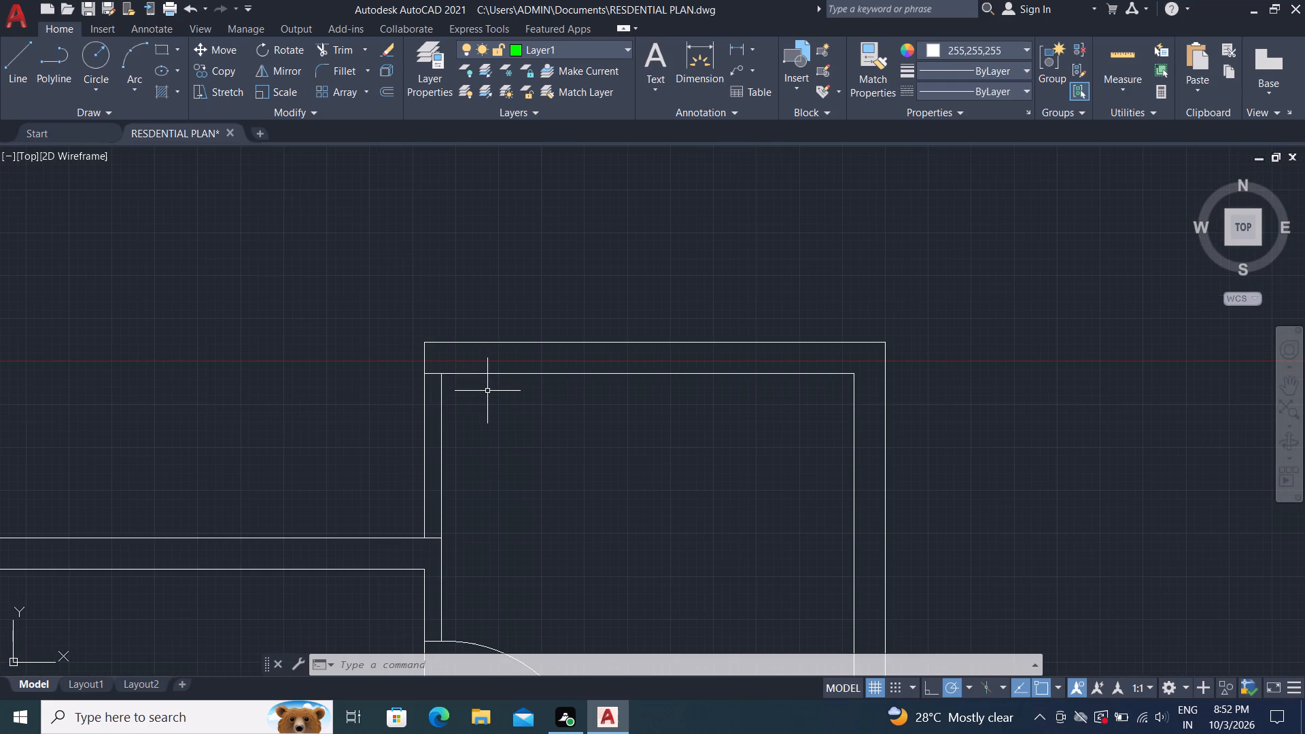
text(trb)
key(space)
key(Escape)
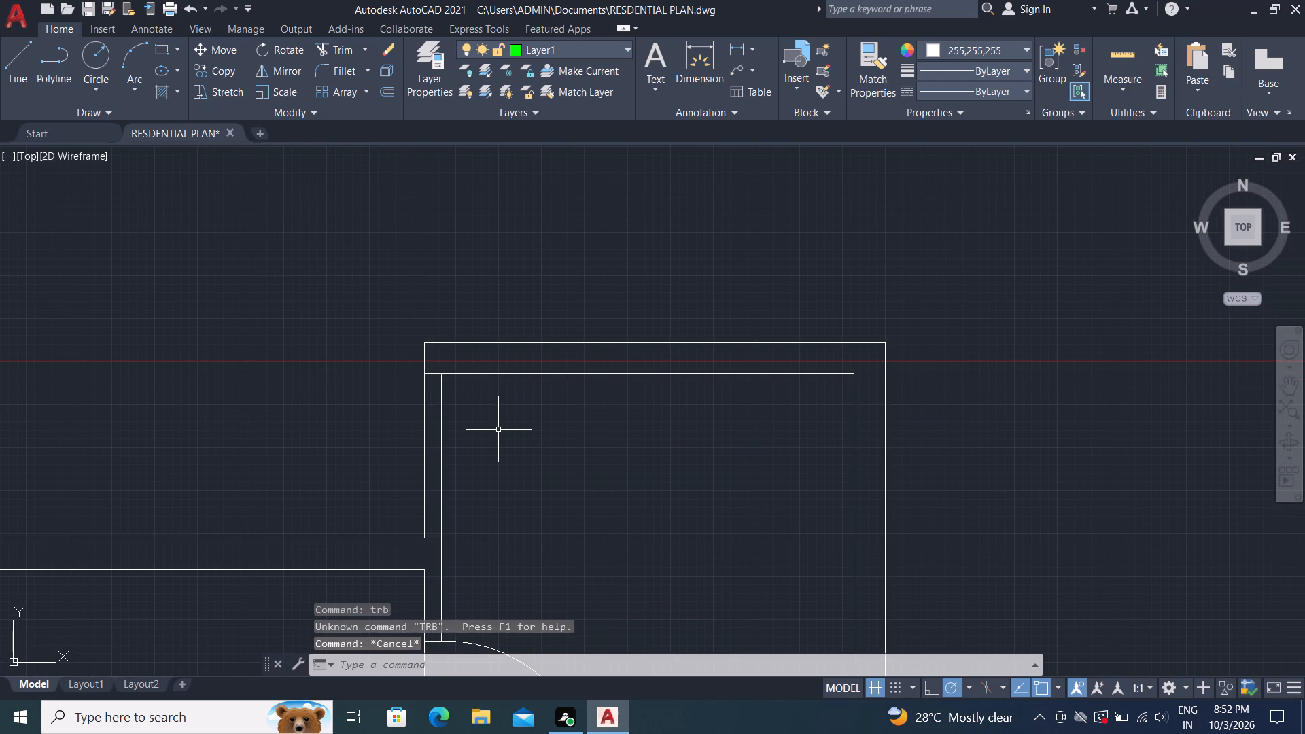
text(tr)
key(space)
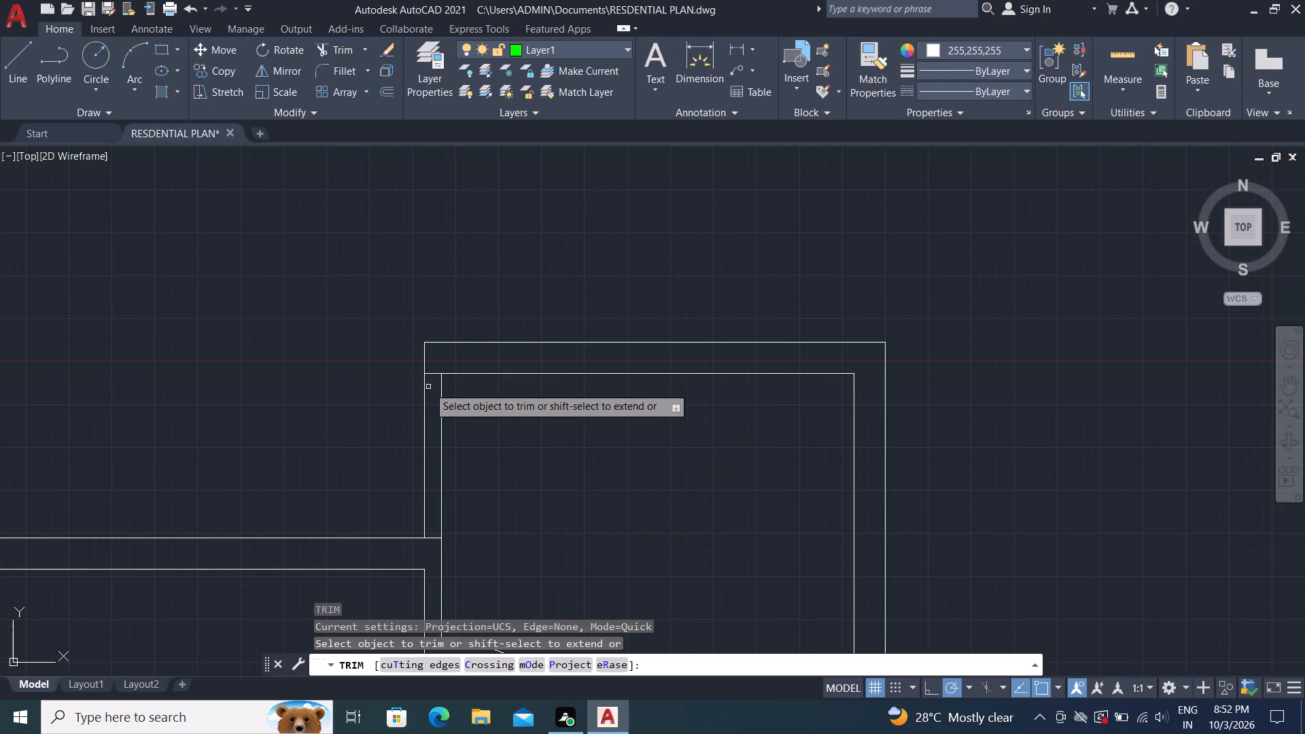
click(434, 374)
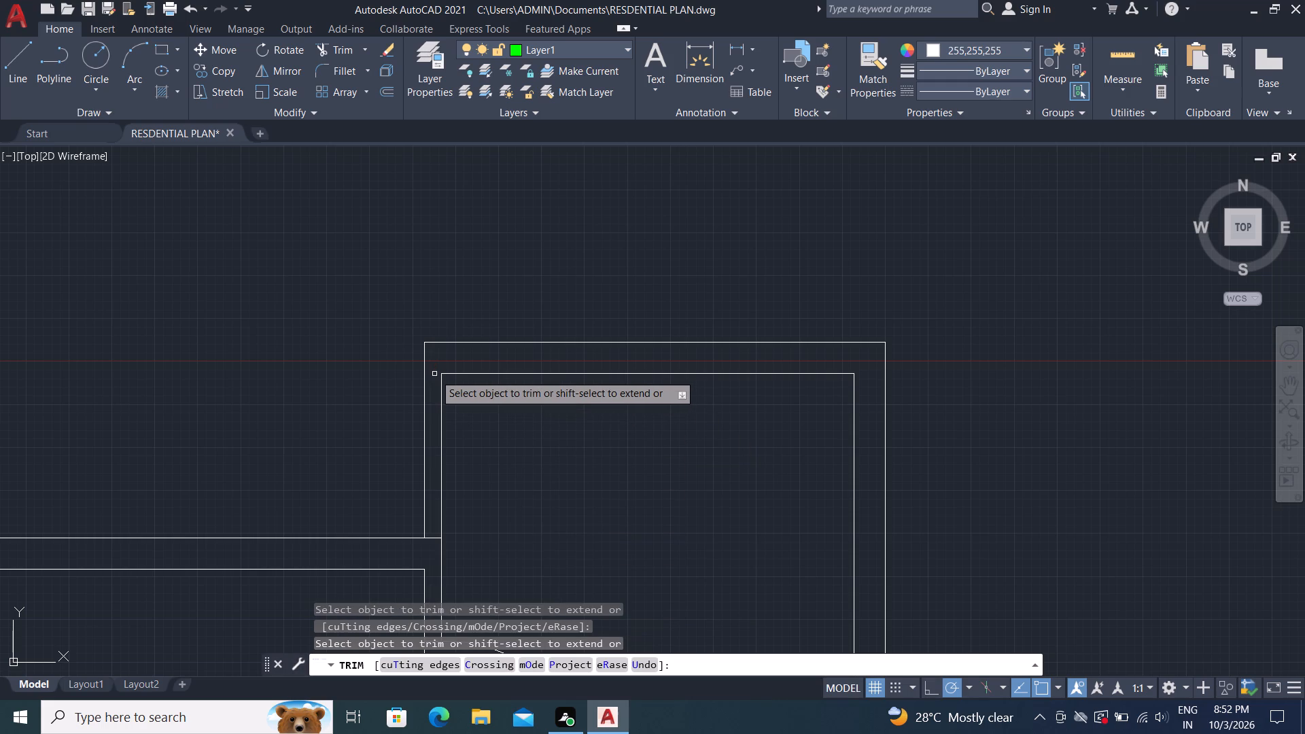
key(Escape)
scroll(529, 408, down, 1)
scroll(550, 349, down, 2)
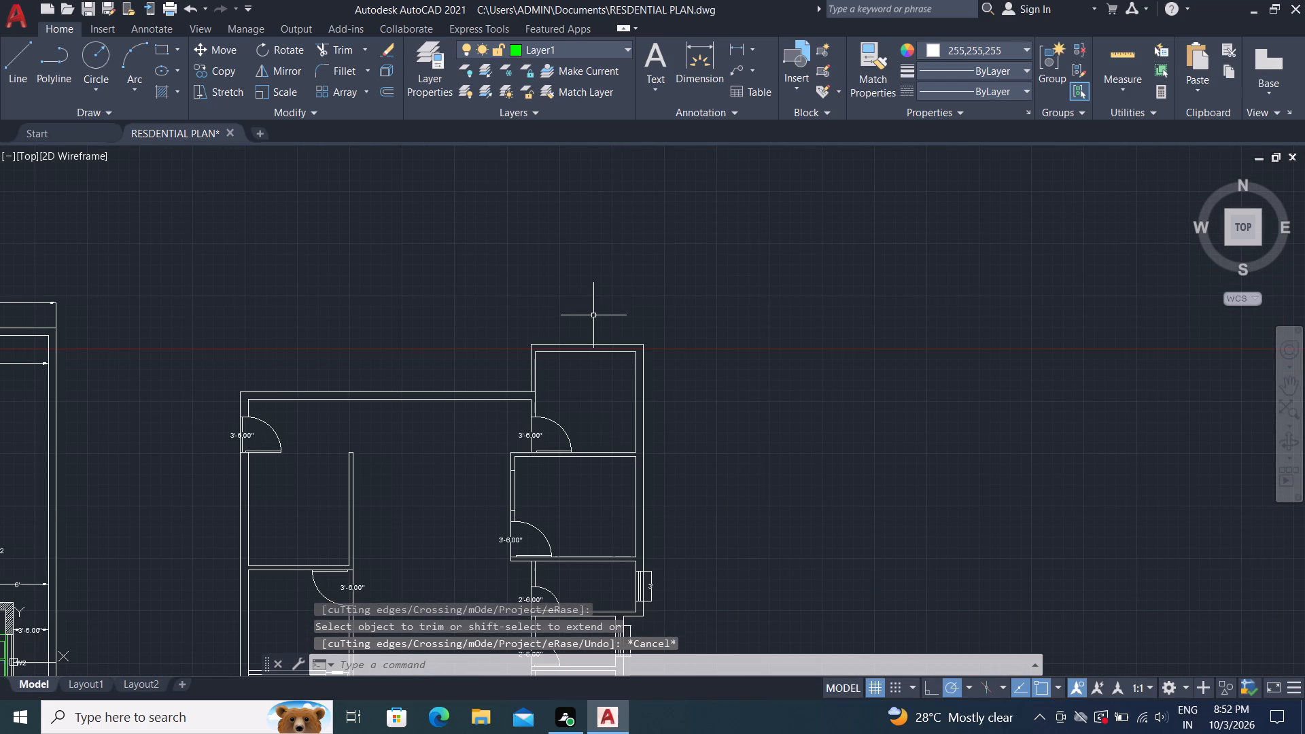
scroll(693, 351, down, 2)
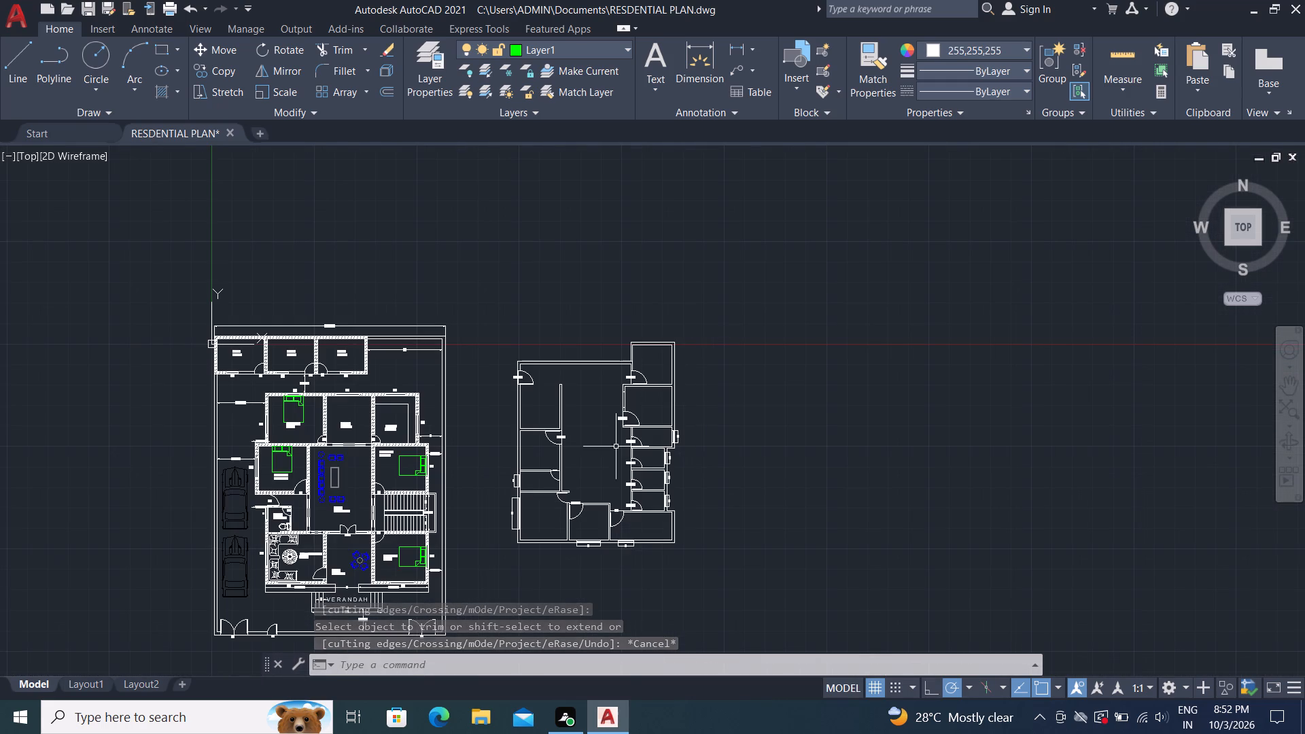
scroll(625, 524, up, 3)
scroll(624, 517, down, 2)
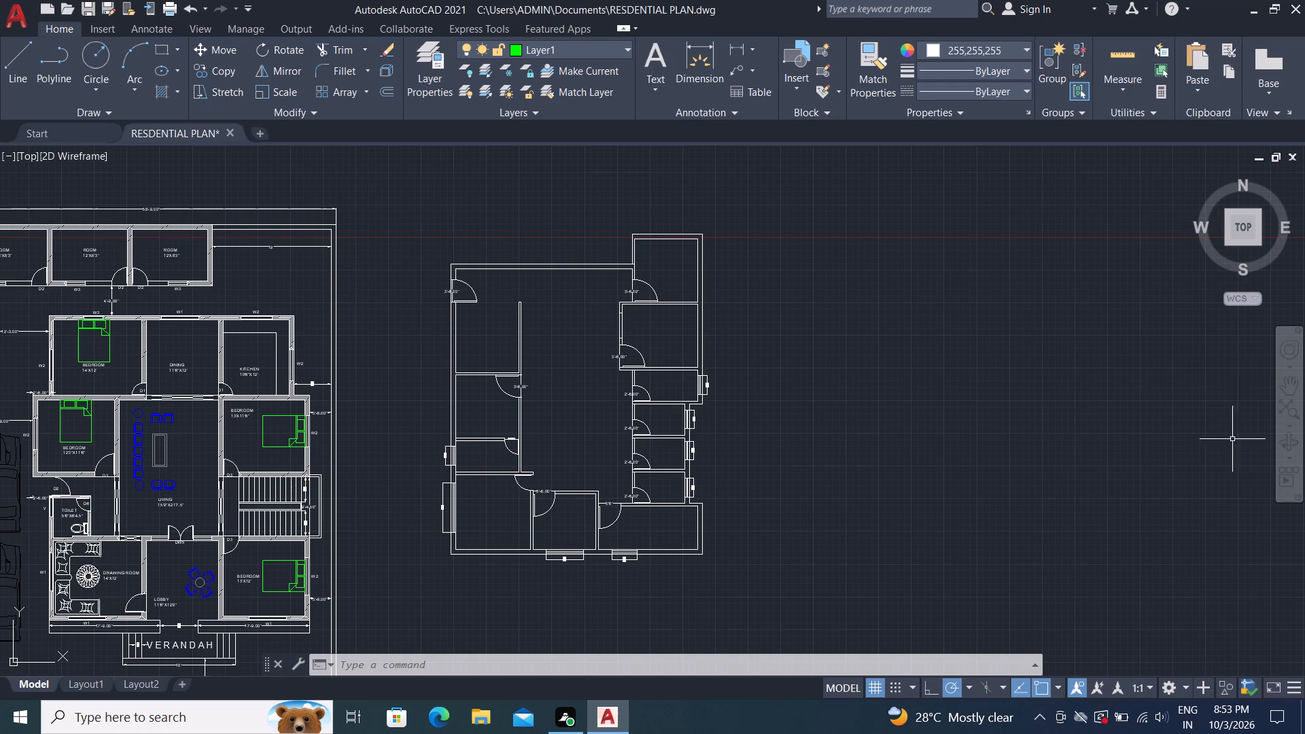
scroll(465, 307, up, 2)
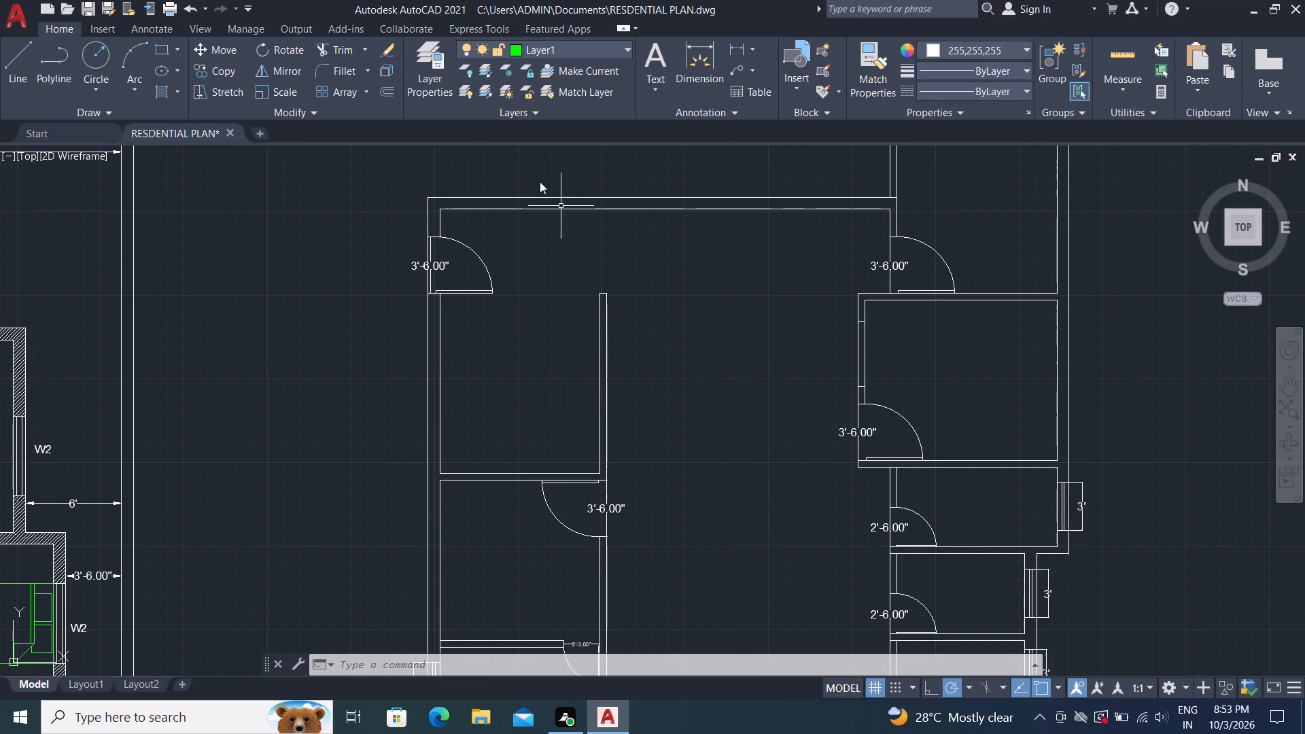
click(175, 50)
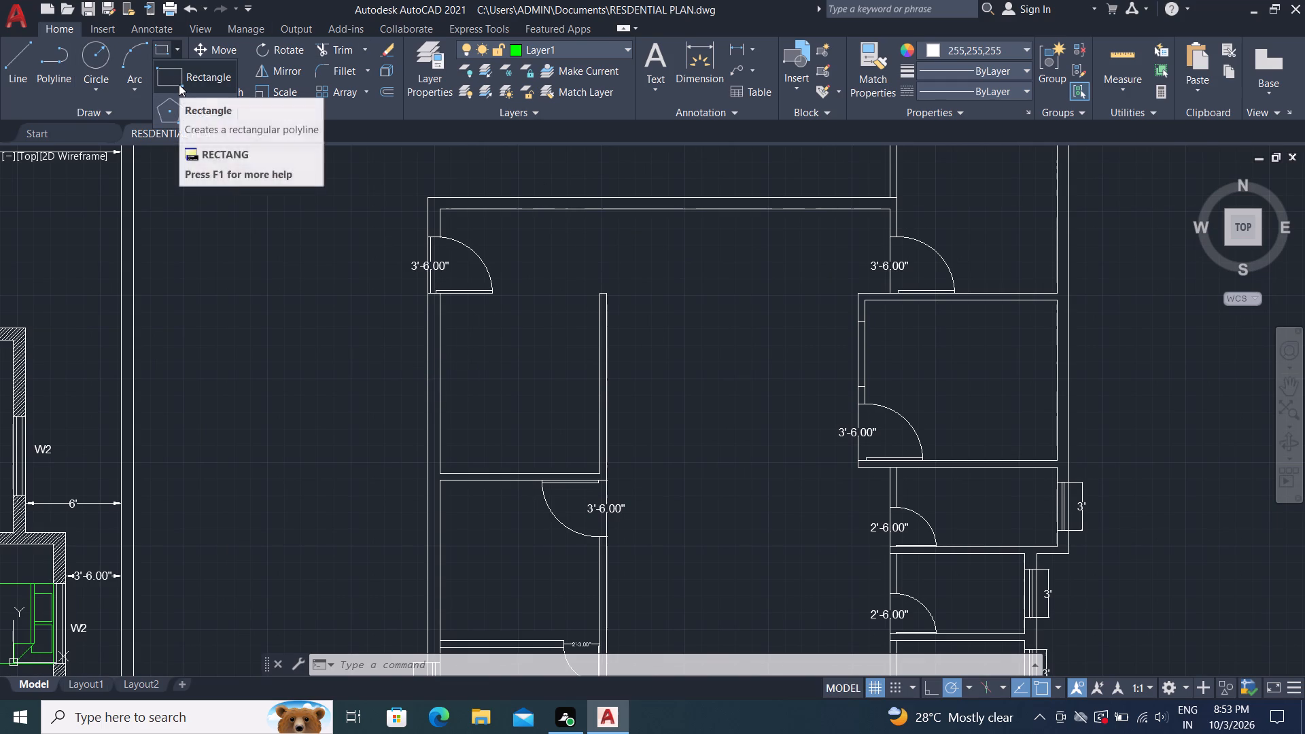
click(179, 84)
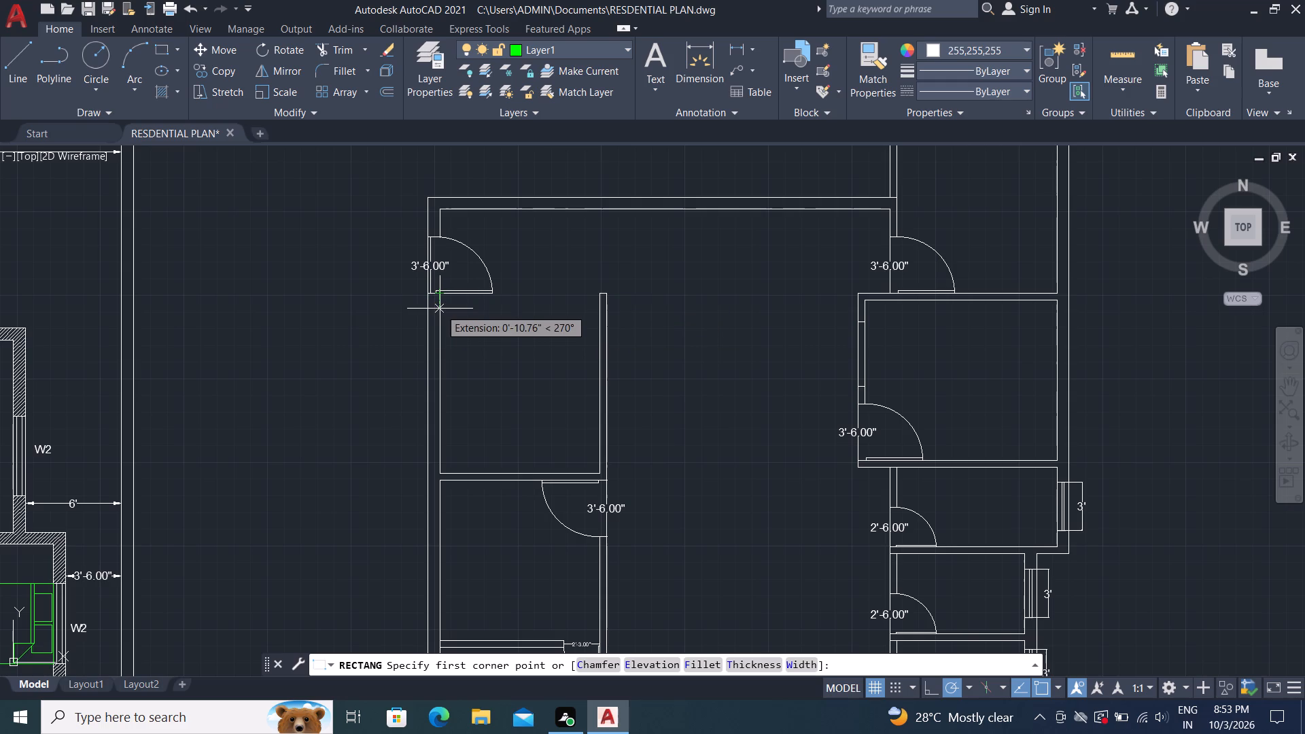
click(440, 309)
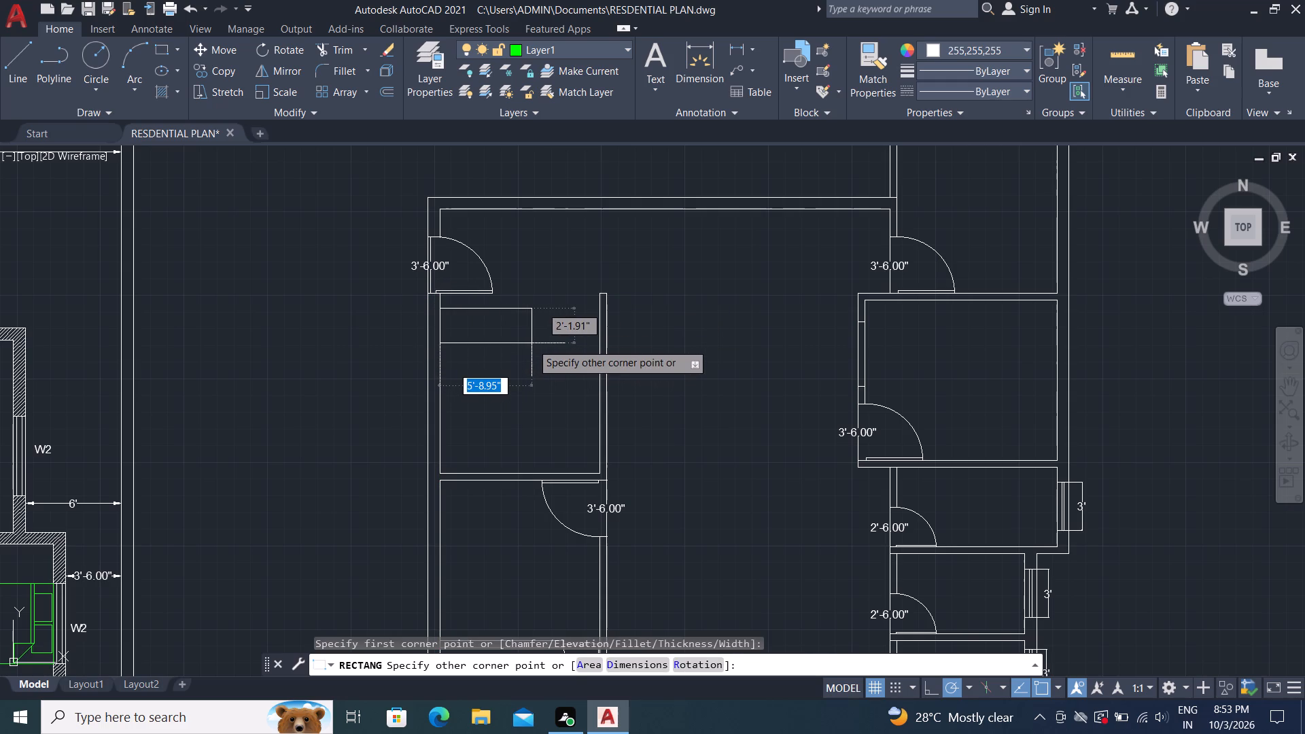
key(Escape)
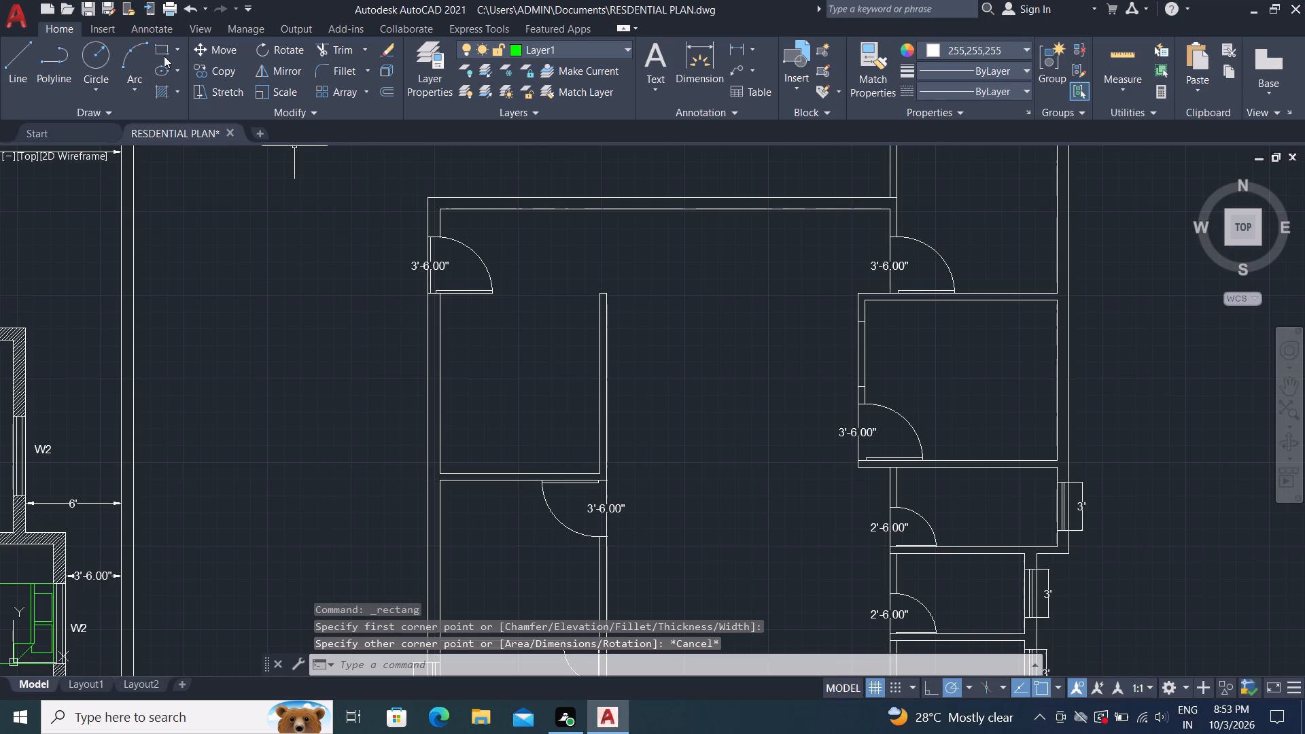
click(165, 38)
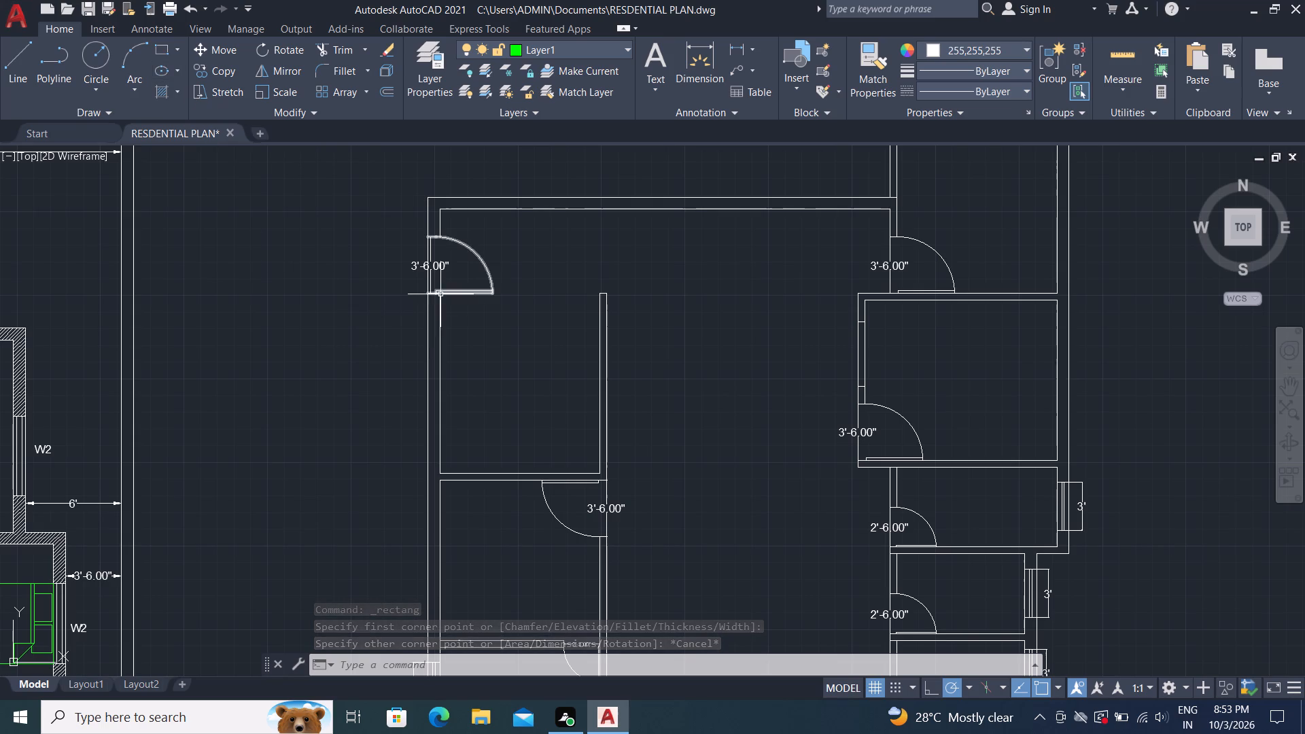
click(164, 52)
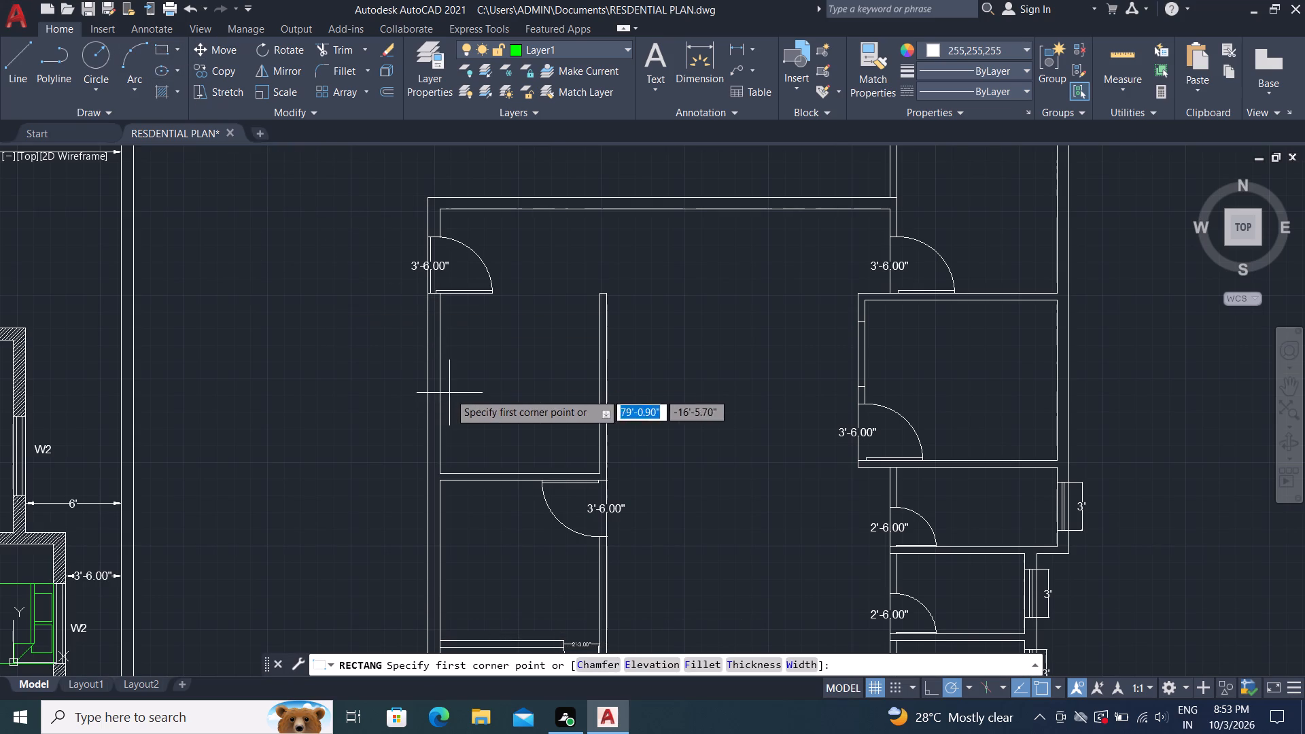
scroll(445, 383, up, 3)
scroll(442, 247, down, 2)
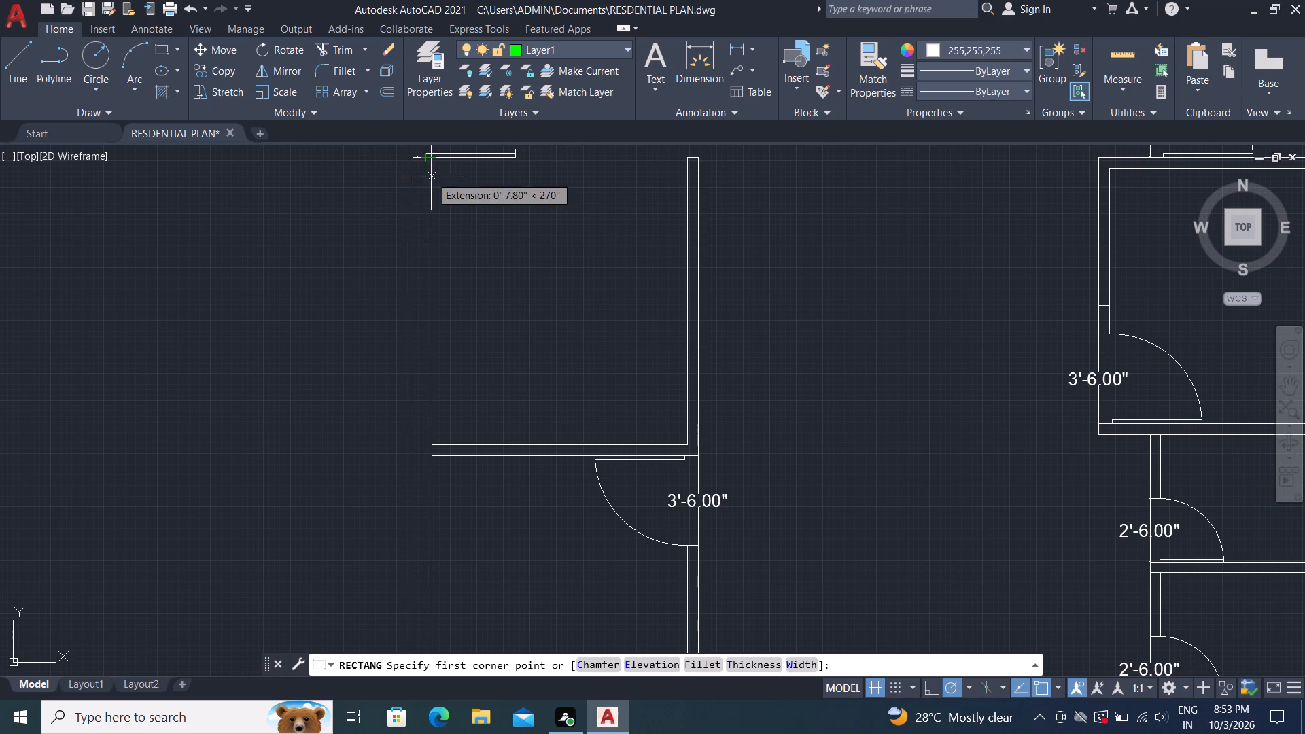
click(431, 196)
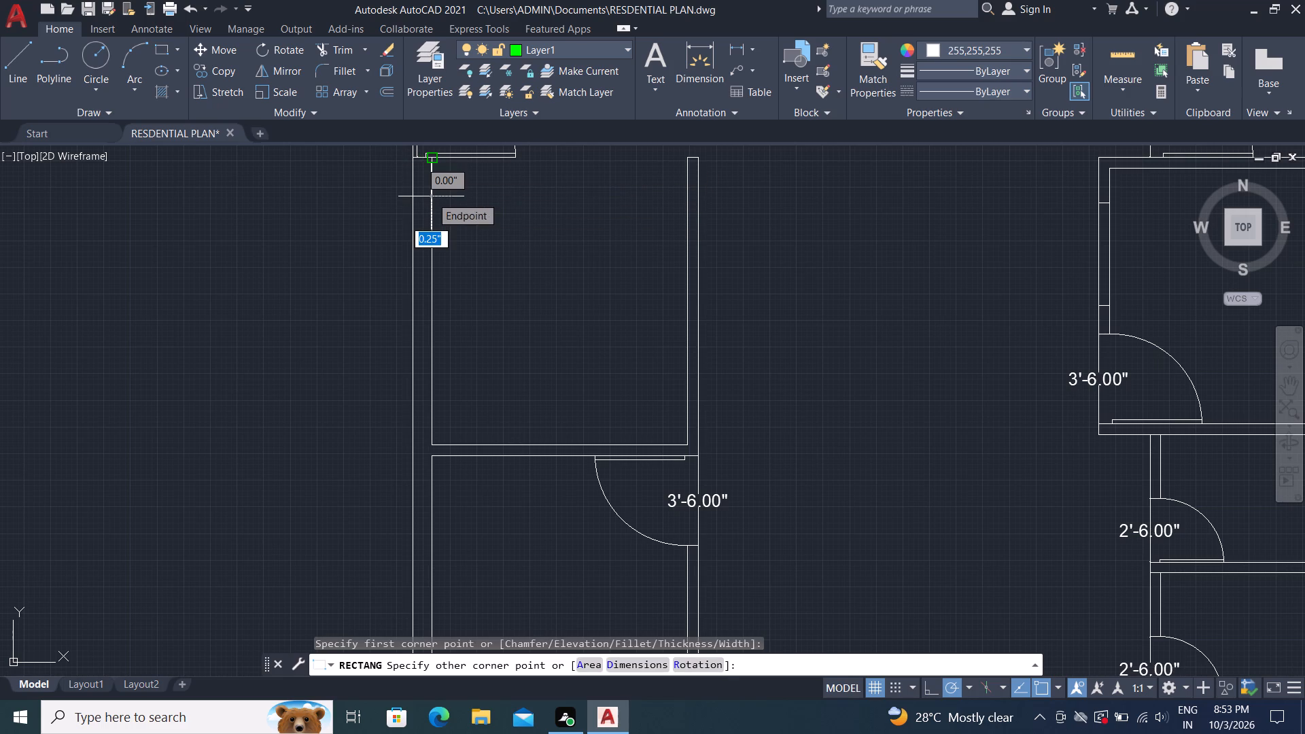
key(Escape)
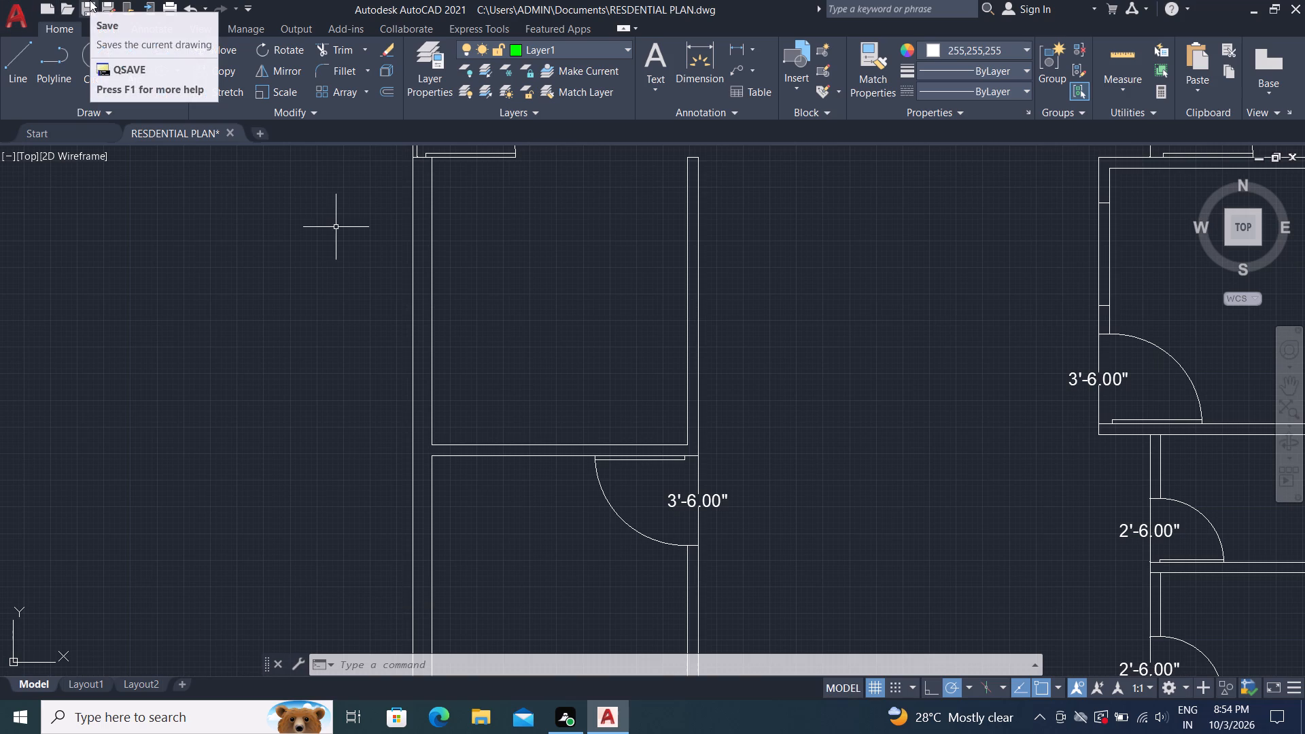
Start a rectangle from the inner face of the west wall in the room just south of the northwest entrance door.
scroll(415, 264, down, 1)
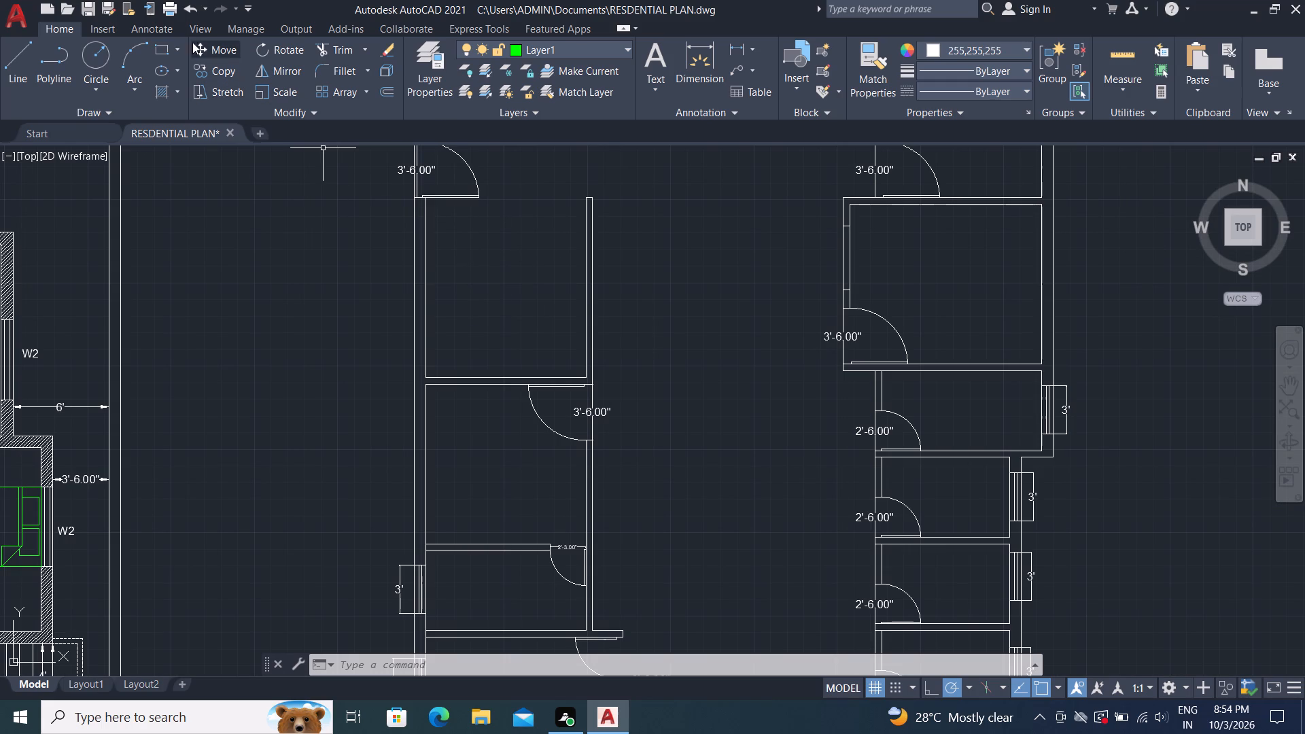
click(160, 46)
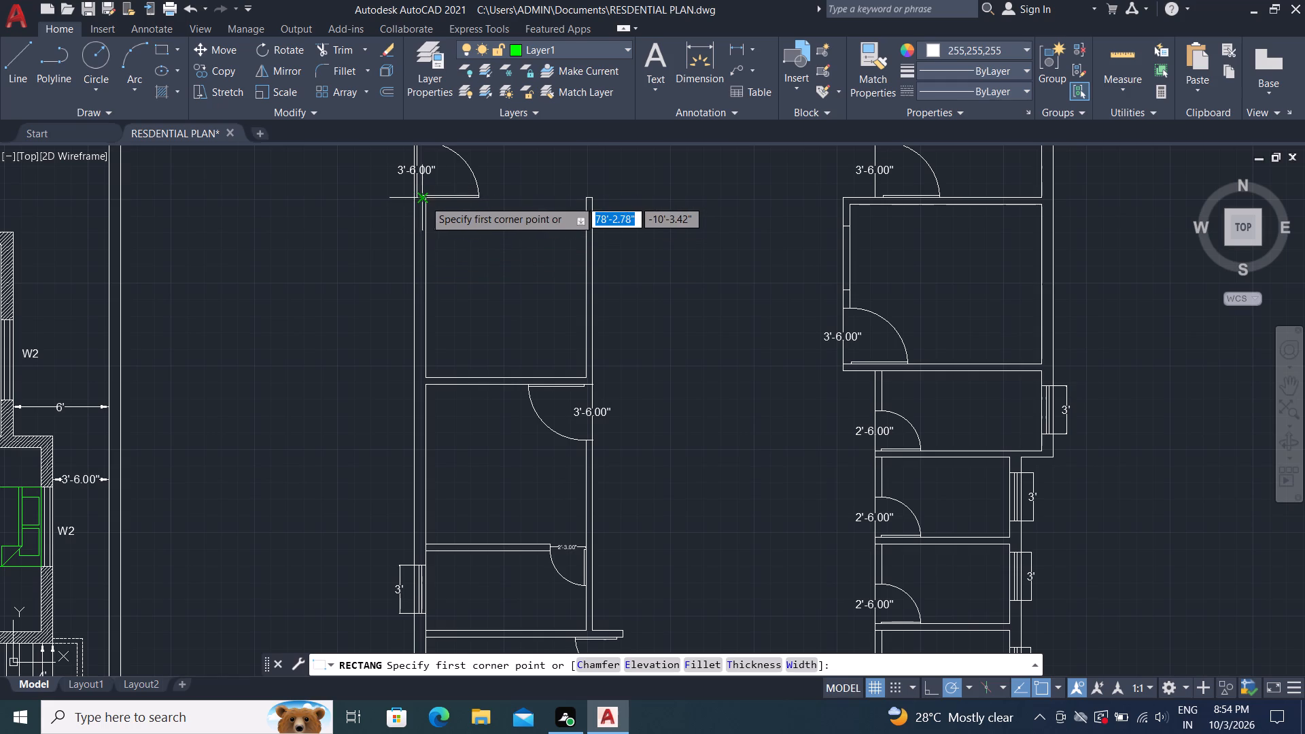
scroll(432, 199, up, 4)
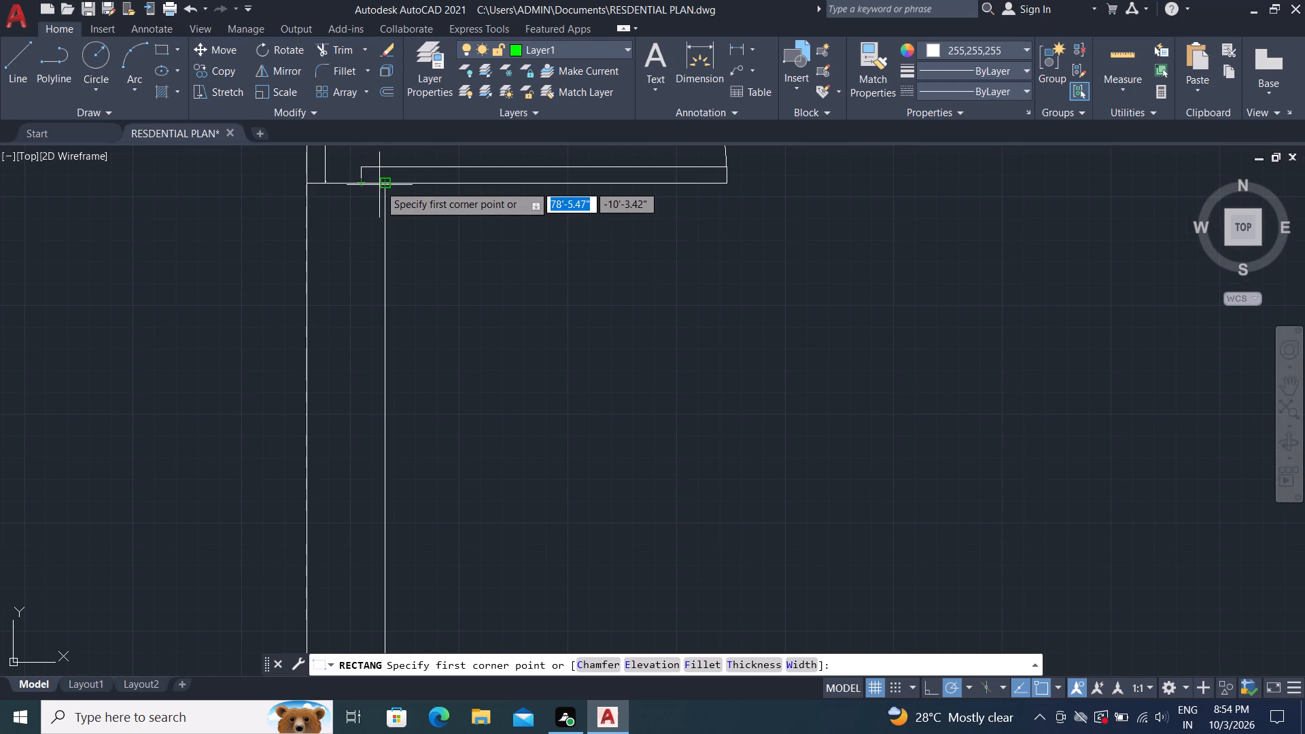
scroll(426, 298, down, 2)
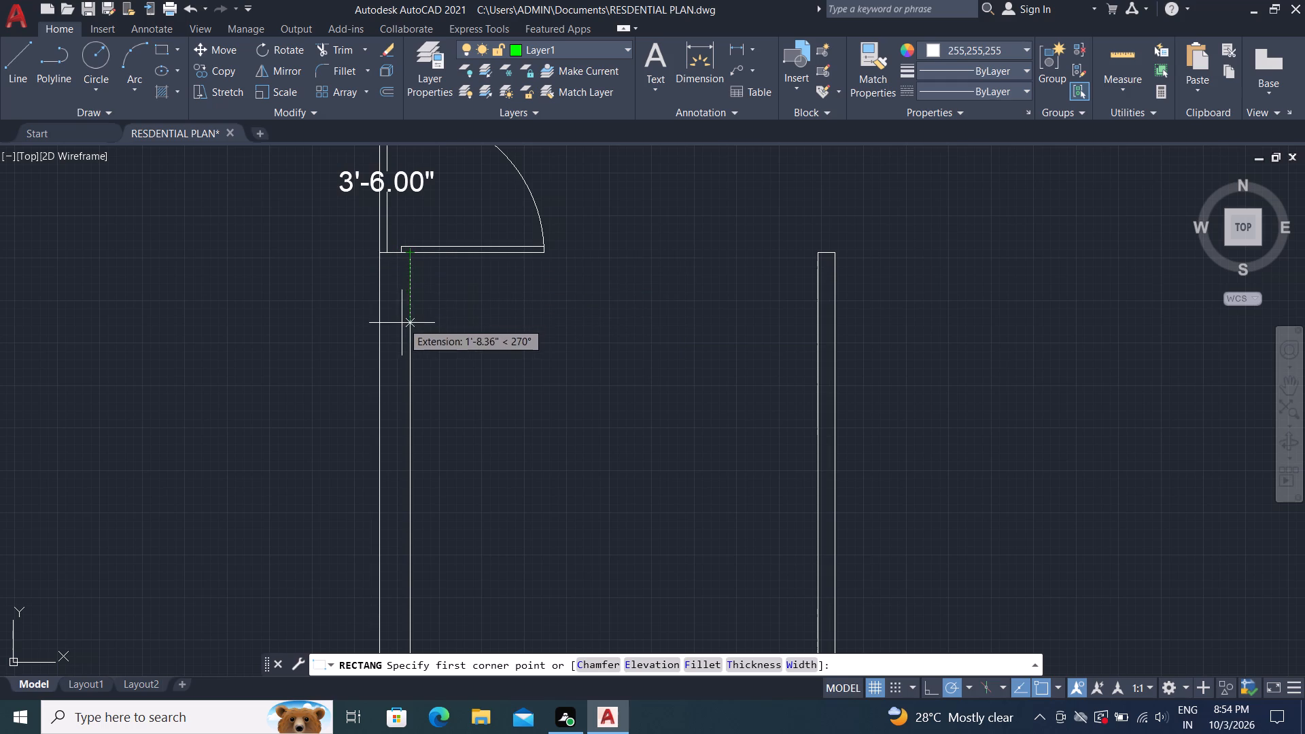
scroll(416, 424, down, 2)
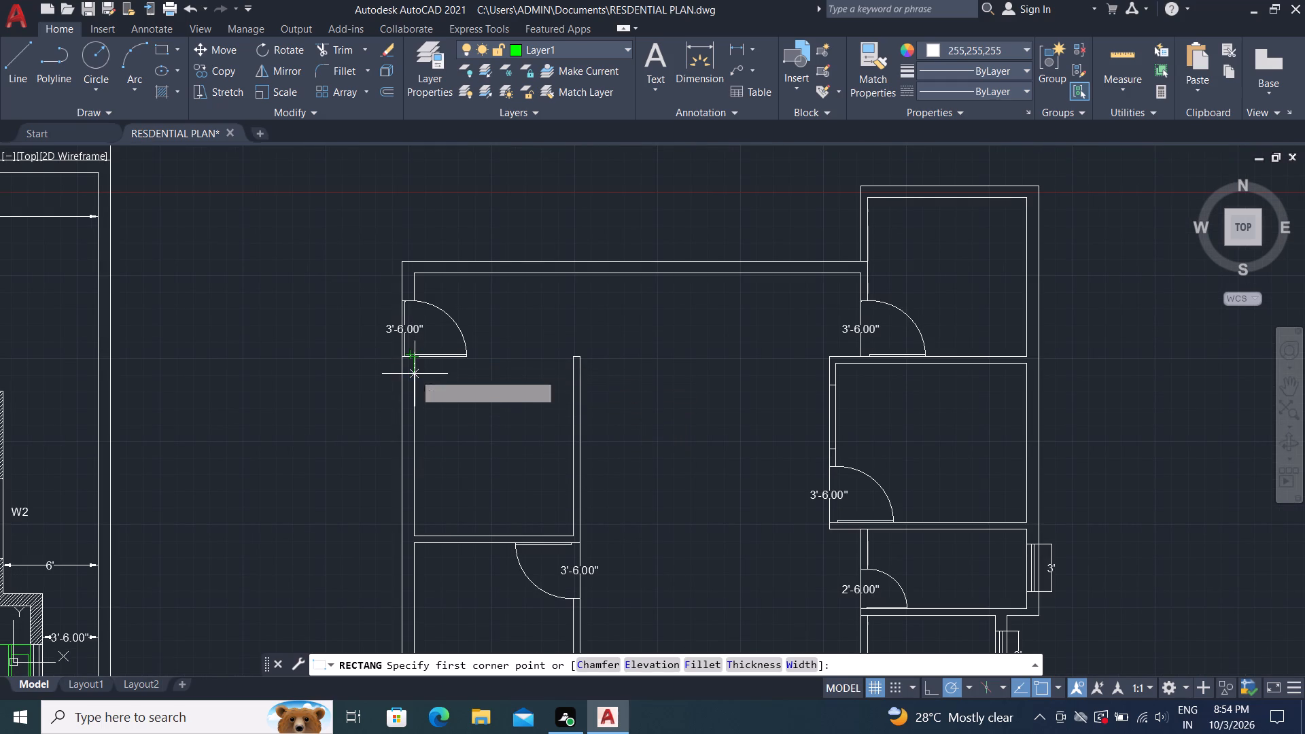
click(414, 415)
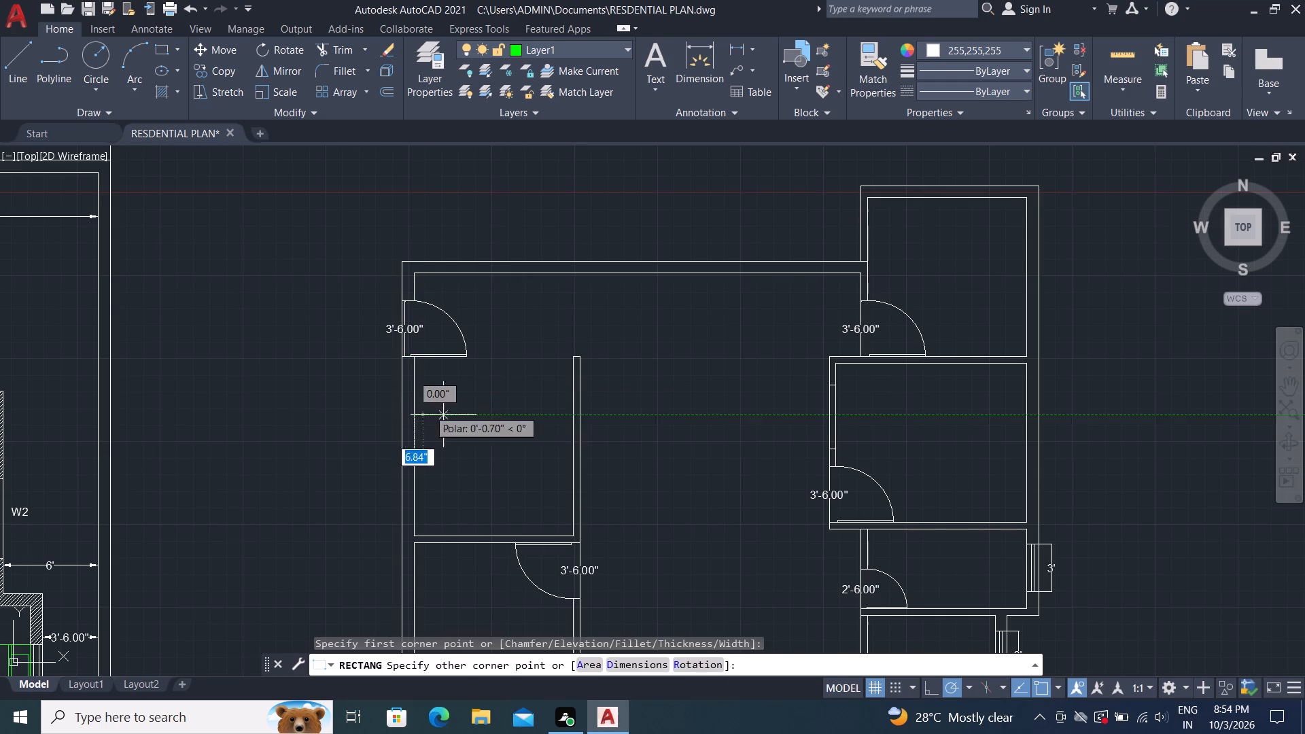
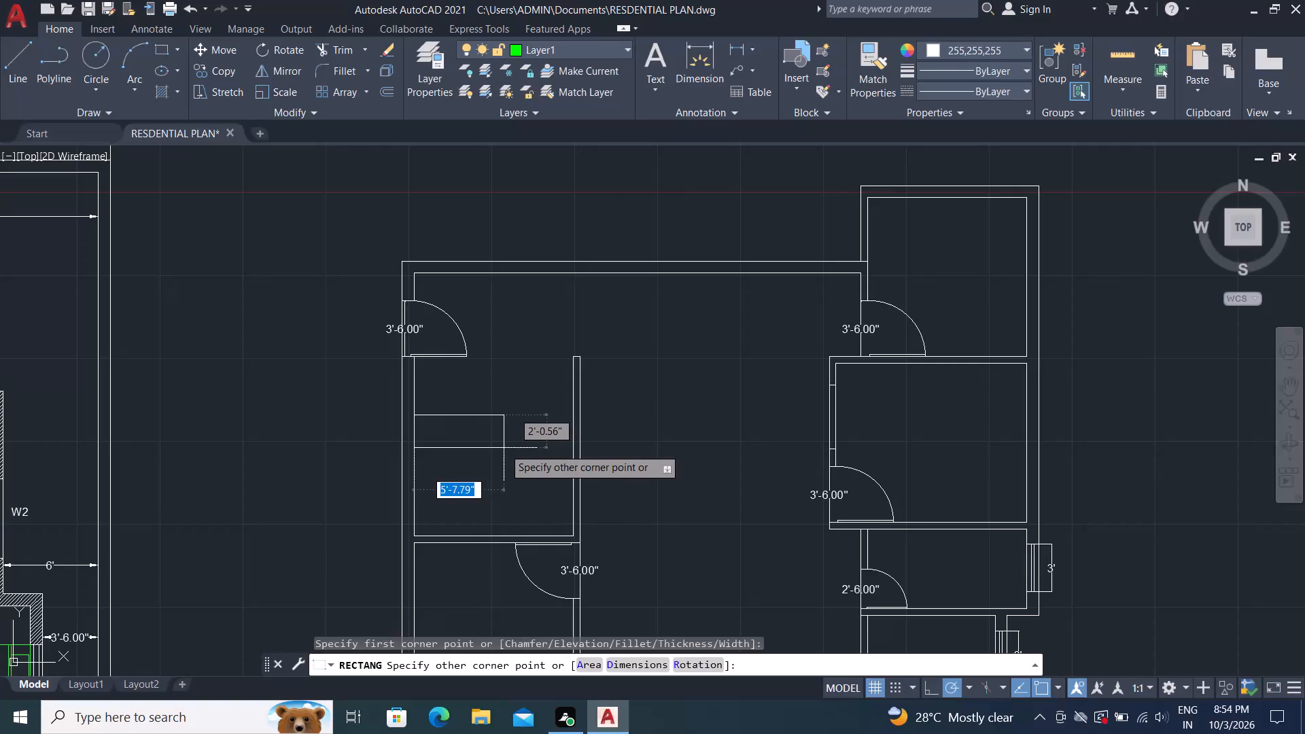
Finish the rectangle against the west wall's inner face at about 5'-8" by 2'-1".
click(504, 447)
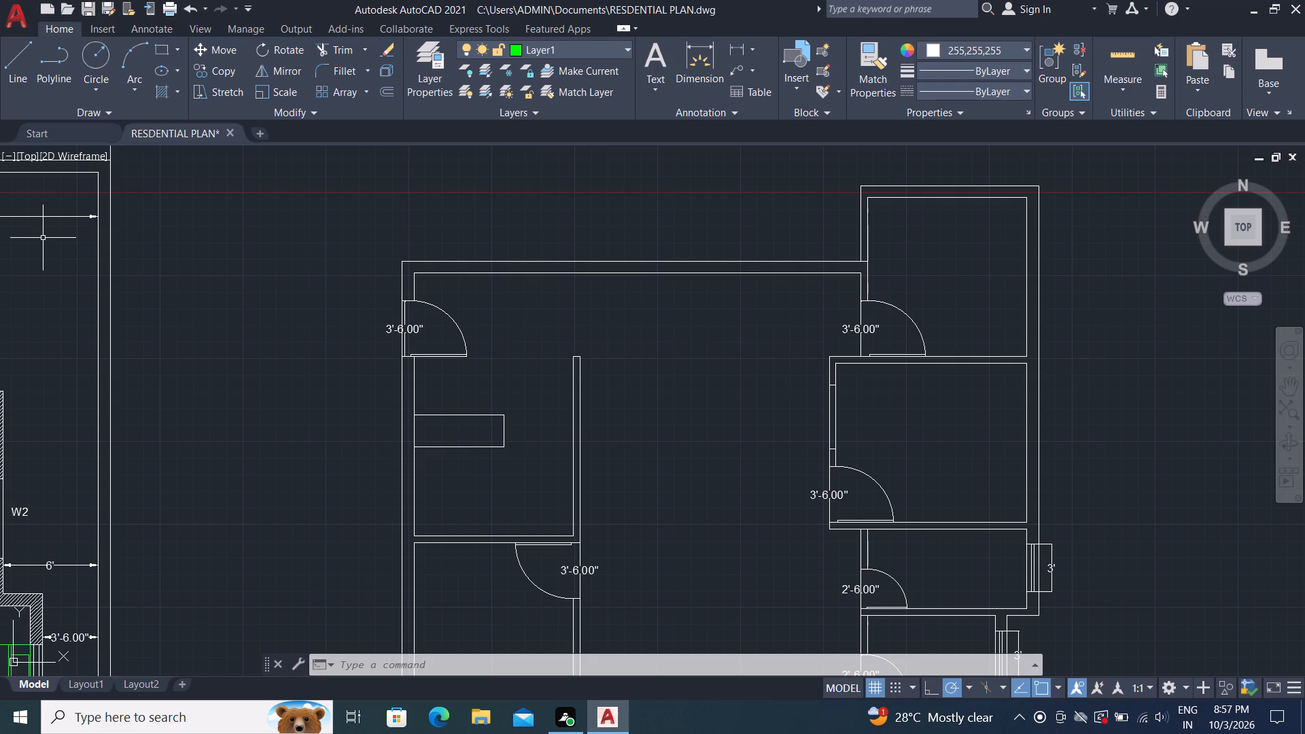
Insert the Chair - Desk block from DesignCenter's Home - Space Planner blocks at scale 1 and angle 0, in the empty space west of the plan.
key(ctrl+2)
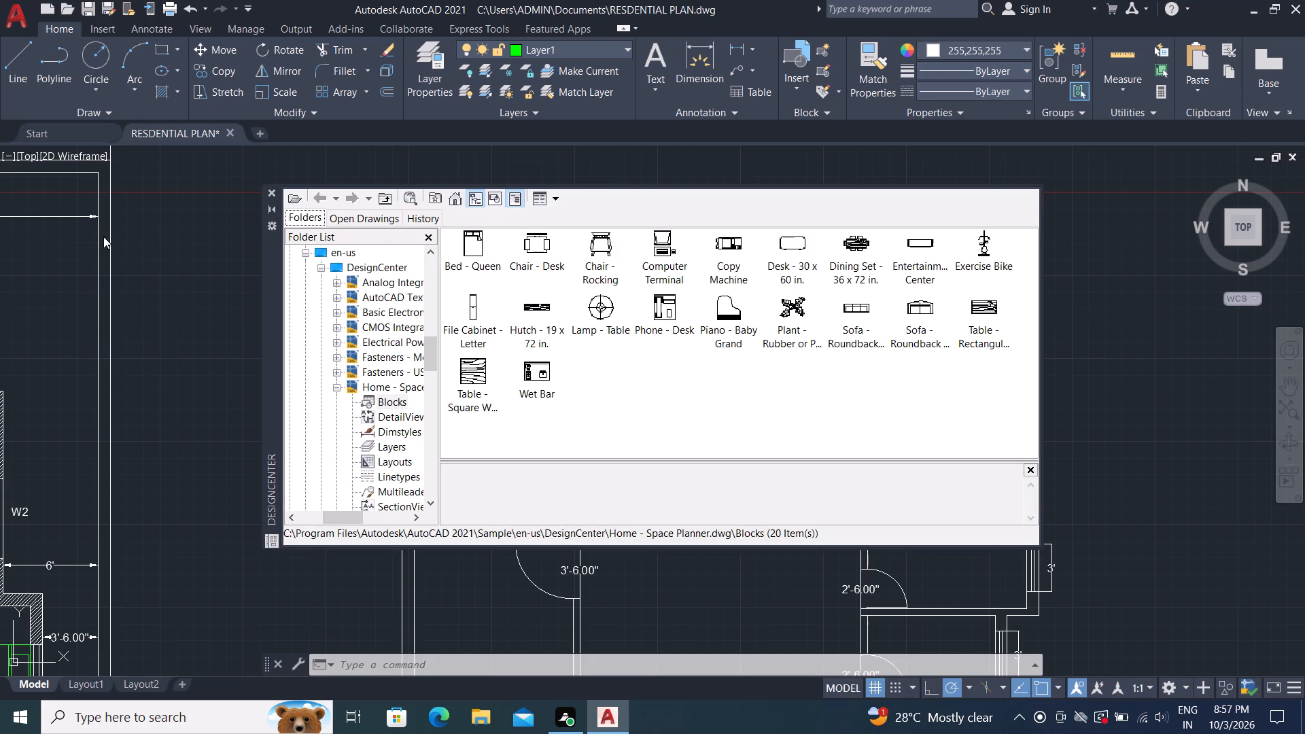
click(533, 239)
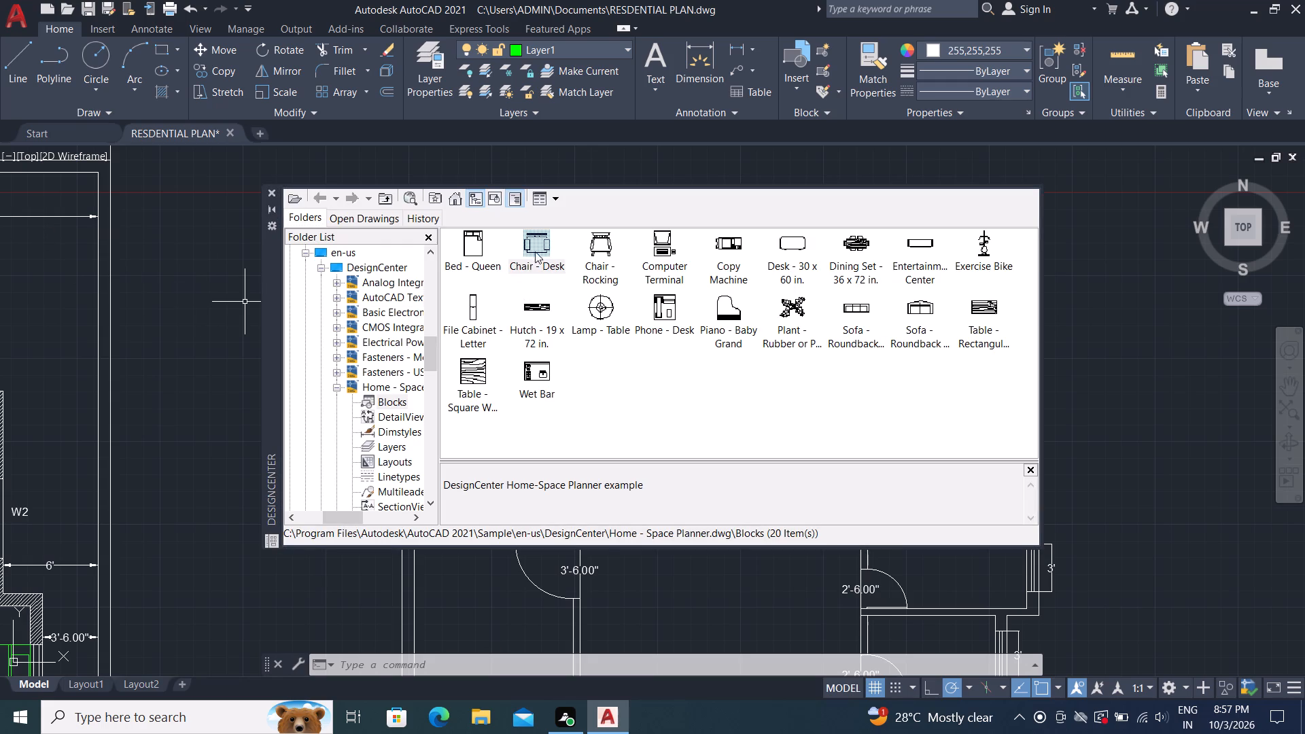
click(529, 249)
right_click(531, 246)
click(550, 254)
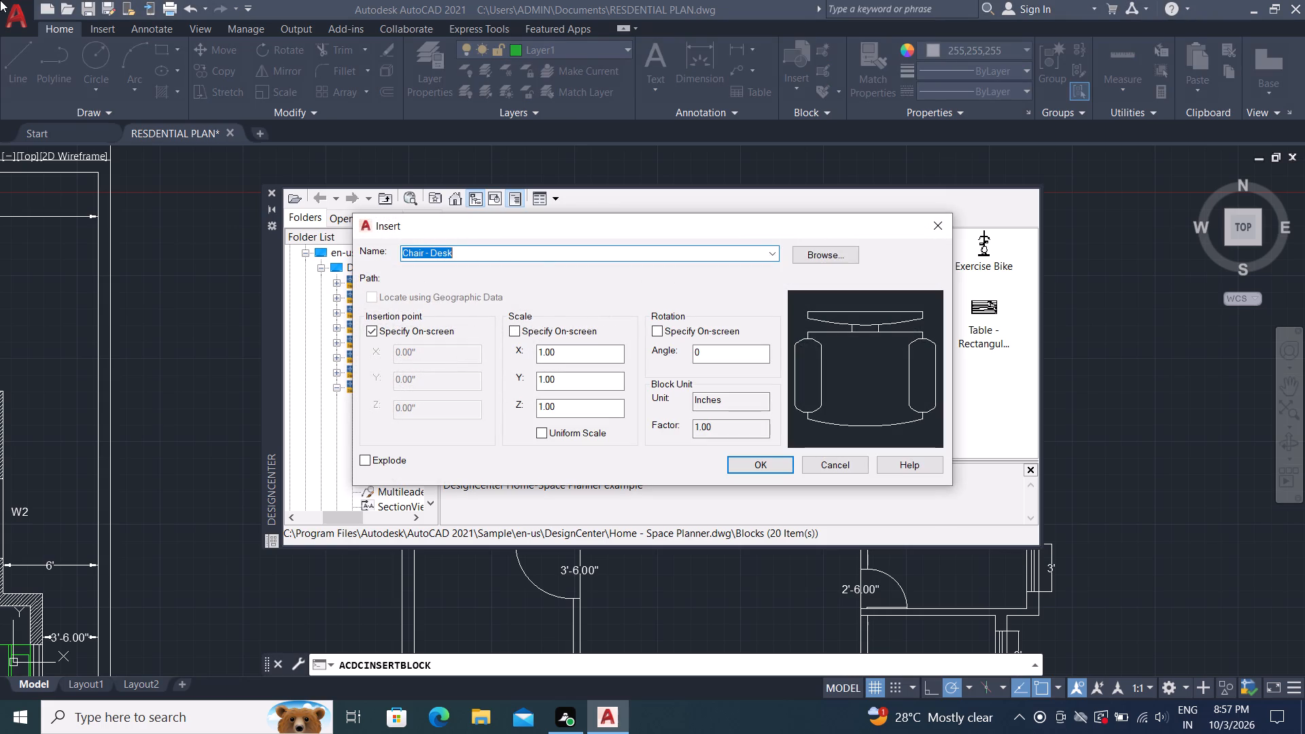
click(752, 463)
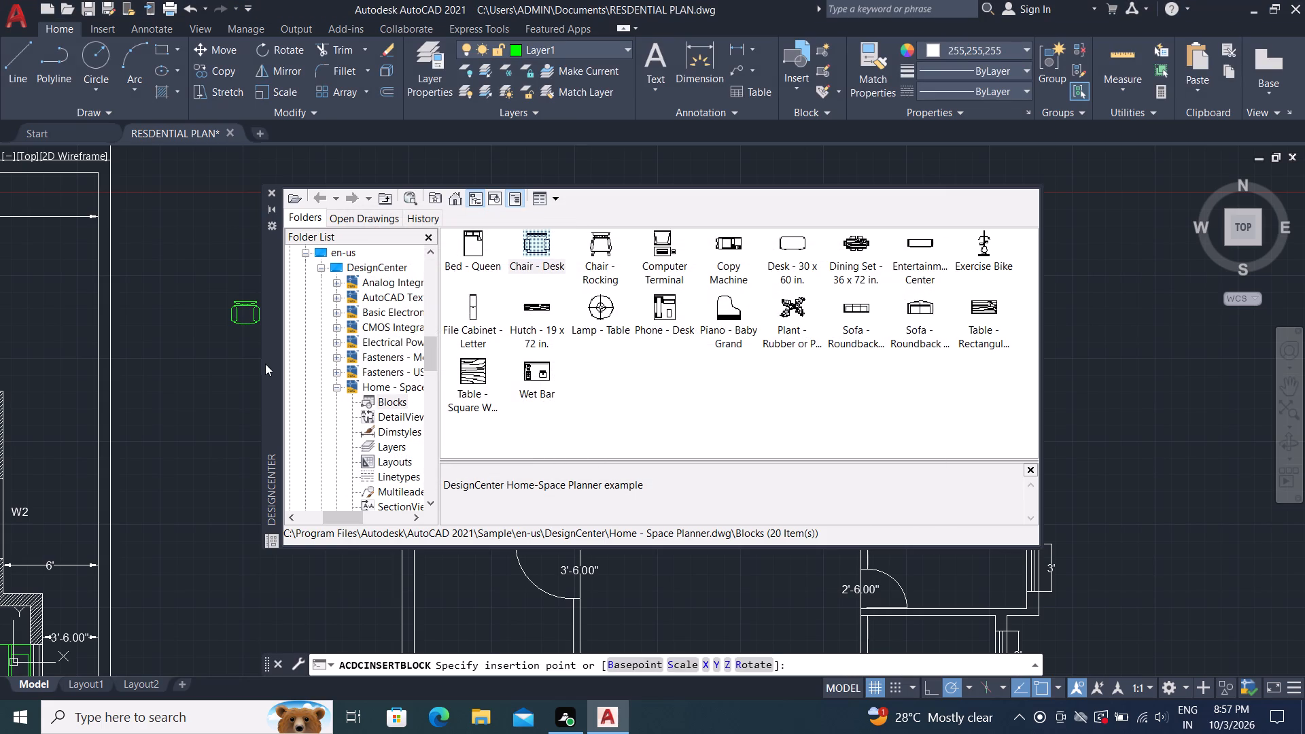
click(215, 340)
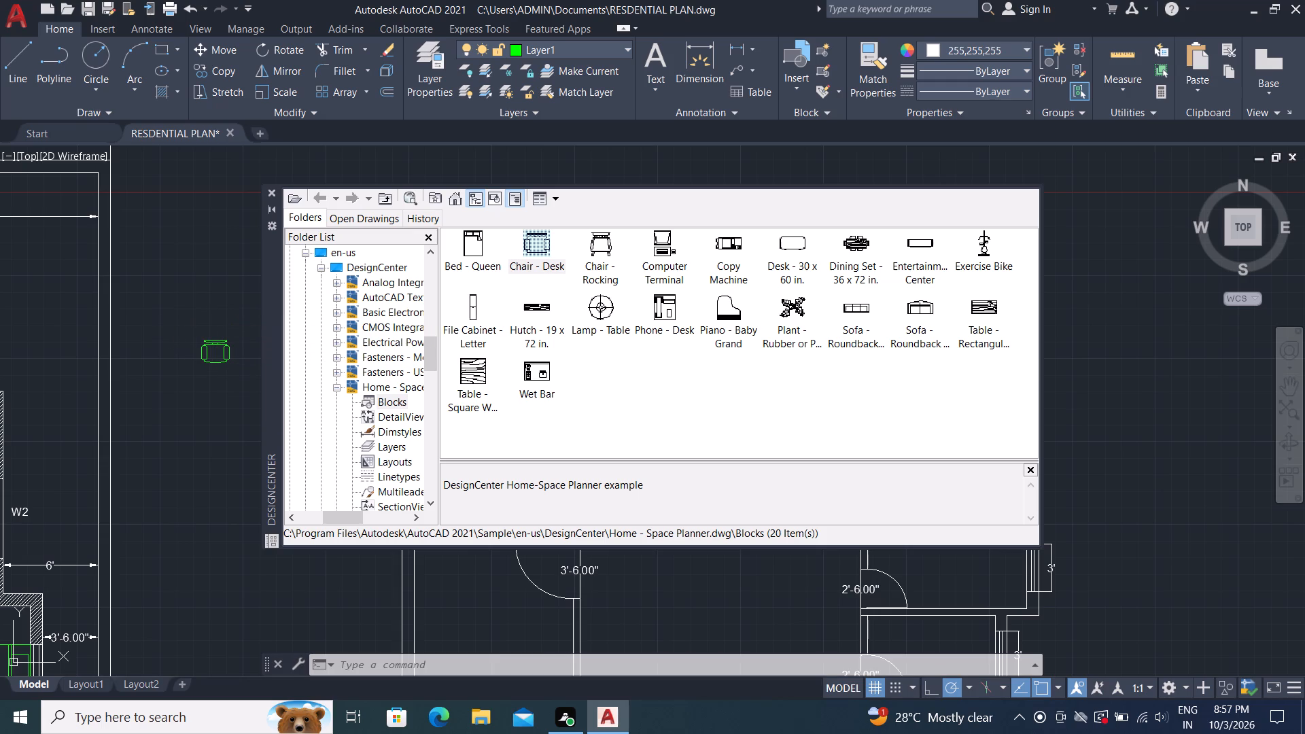
click(268, 194)
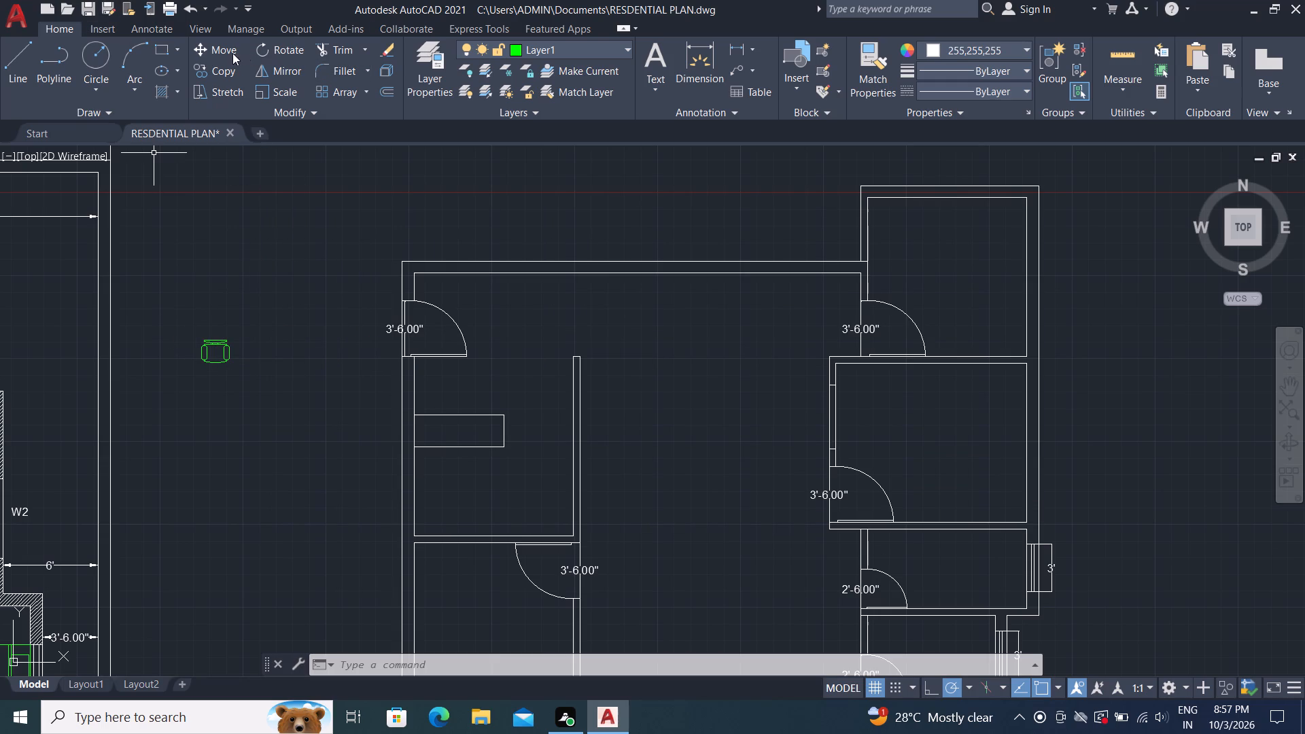
Copy the desk chair into the northwest room, just north of the rectangle near the west wall.
click(224, 70)
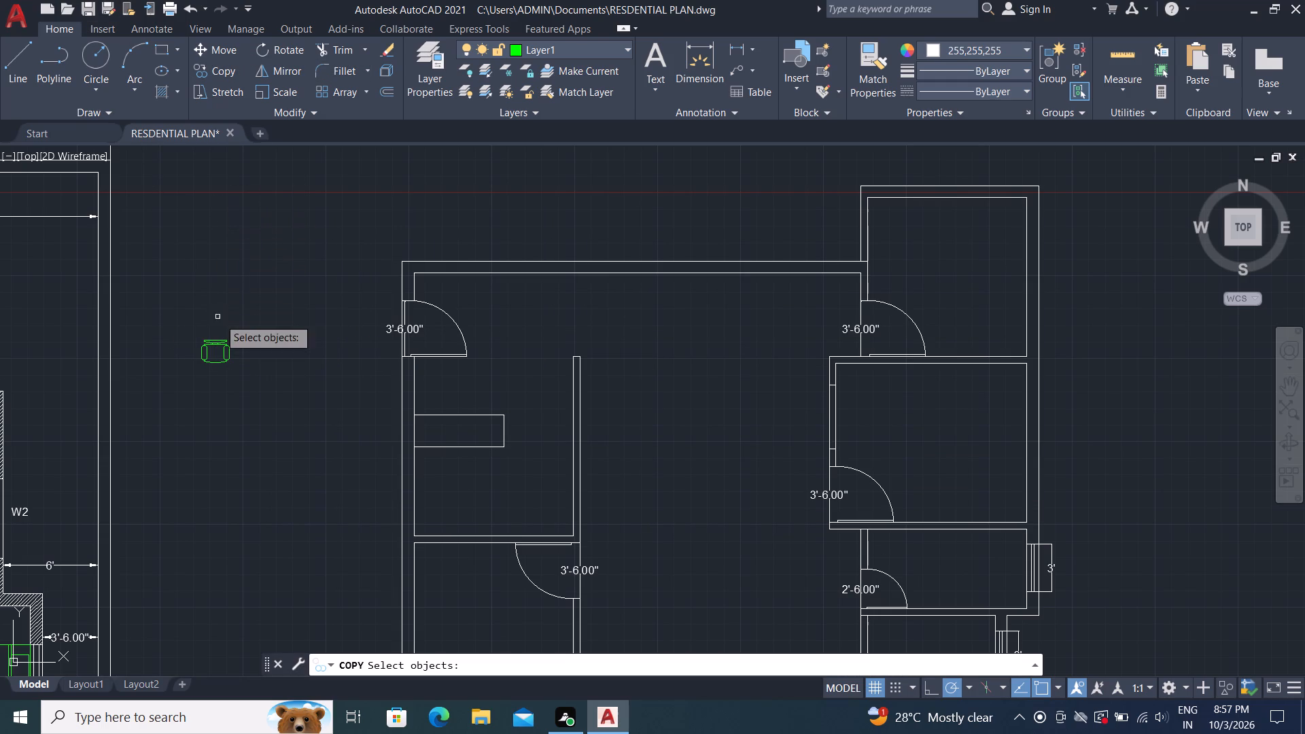
click(227, 346)
right_click(227, 346)
click(227, 346)
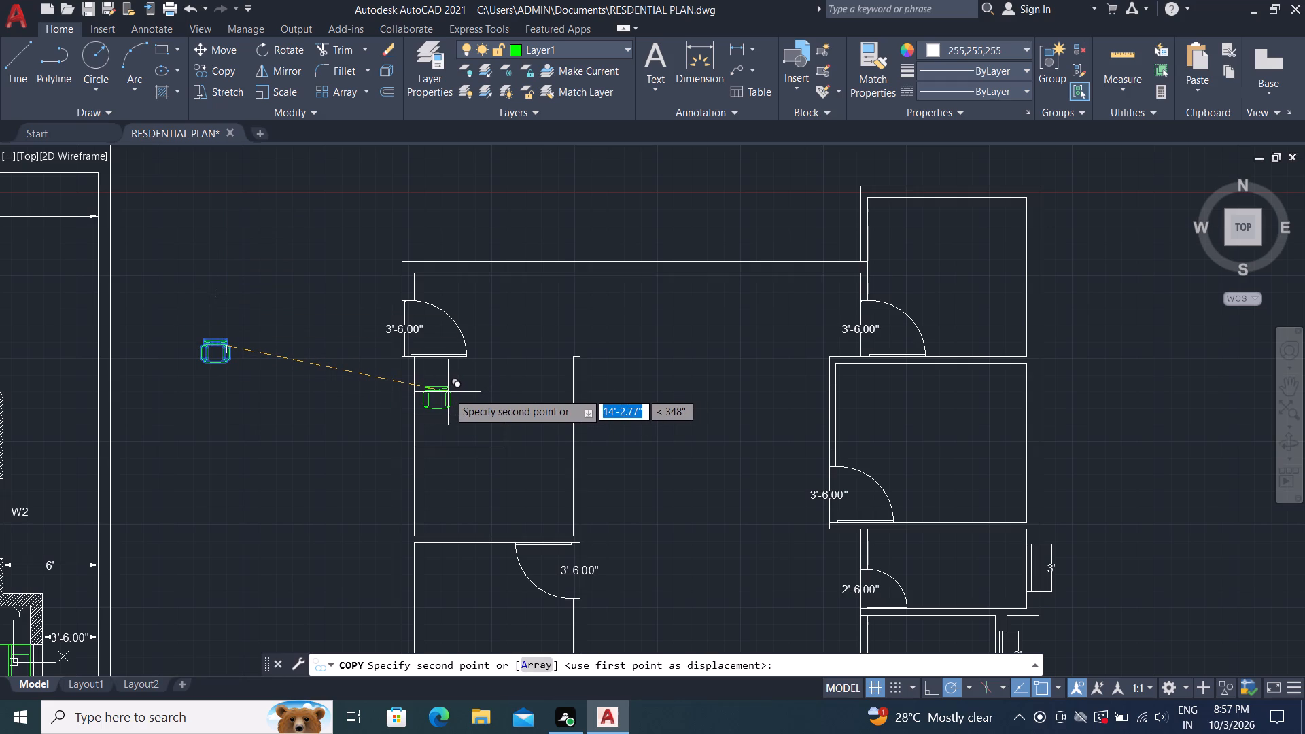
click(448, 392)
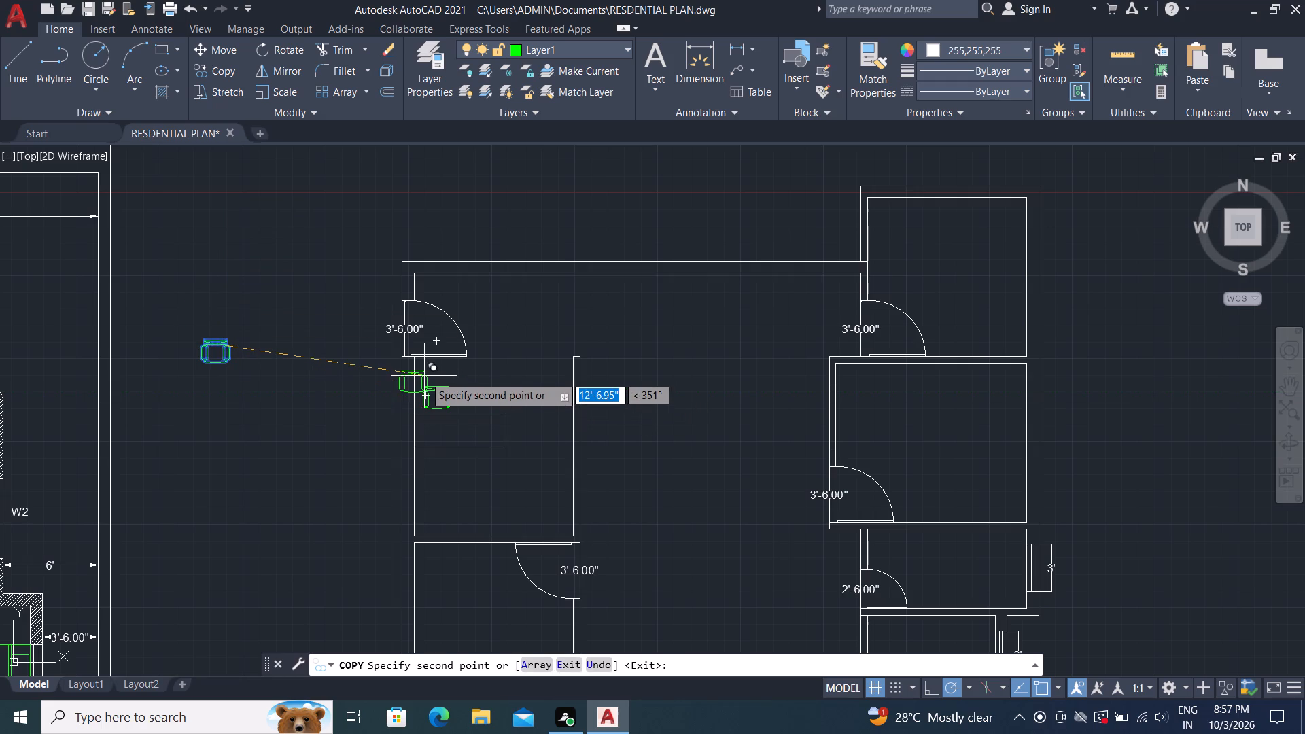
key(Escape)
Rotate the original desk chair outside the plan by 180 degrees.
text(ro)
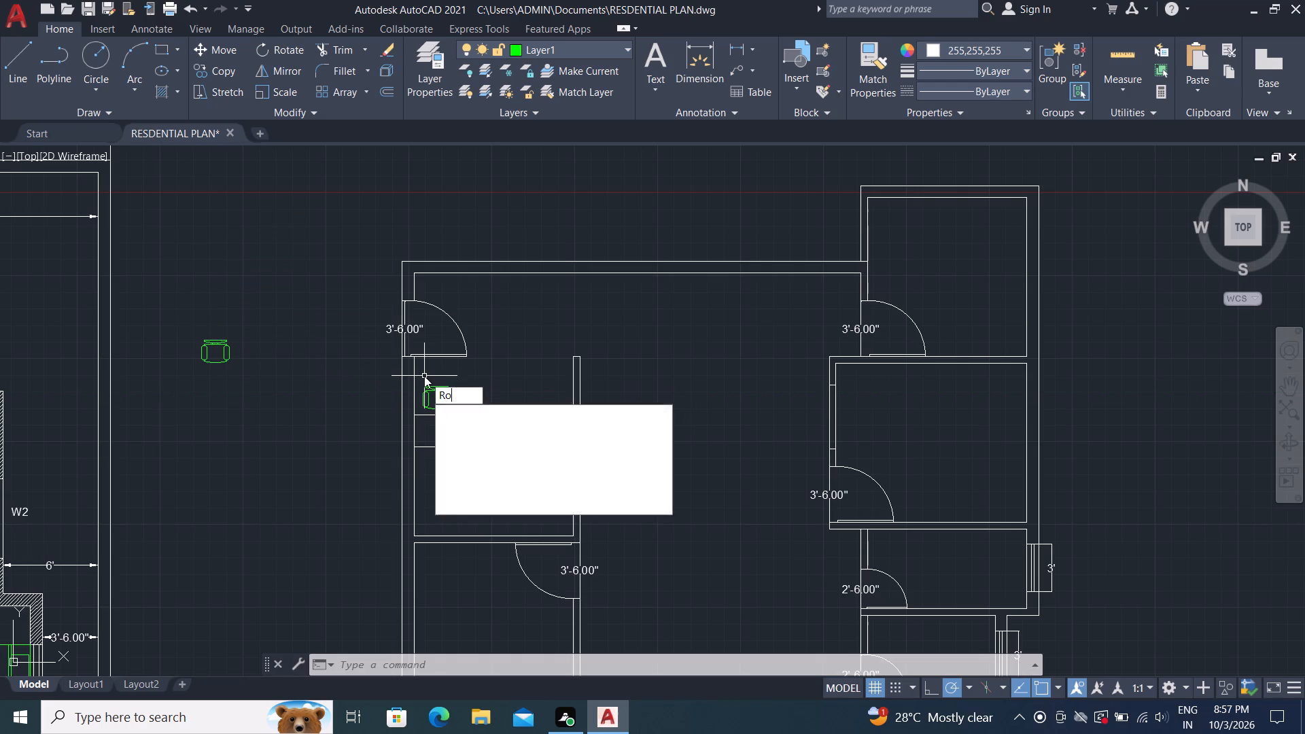
key(space)
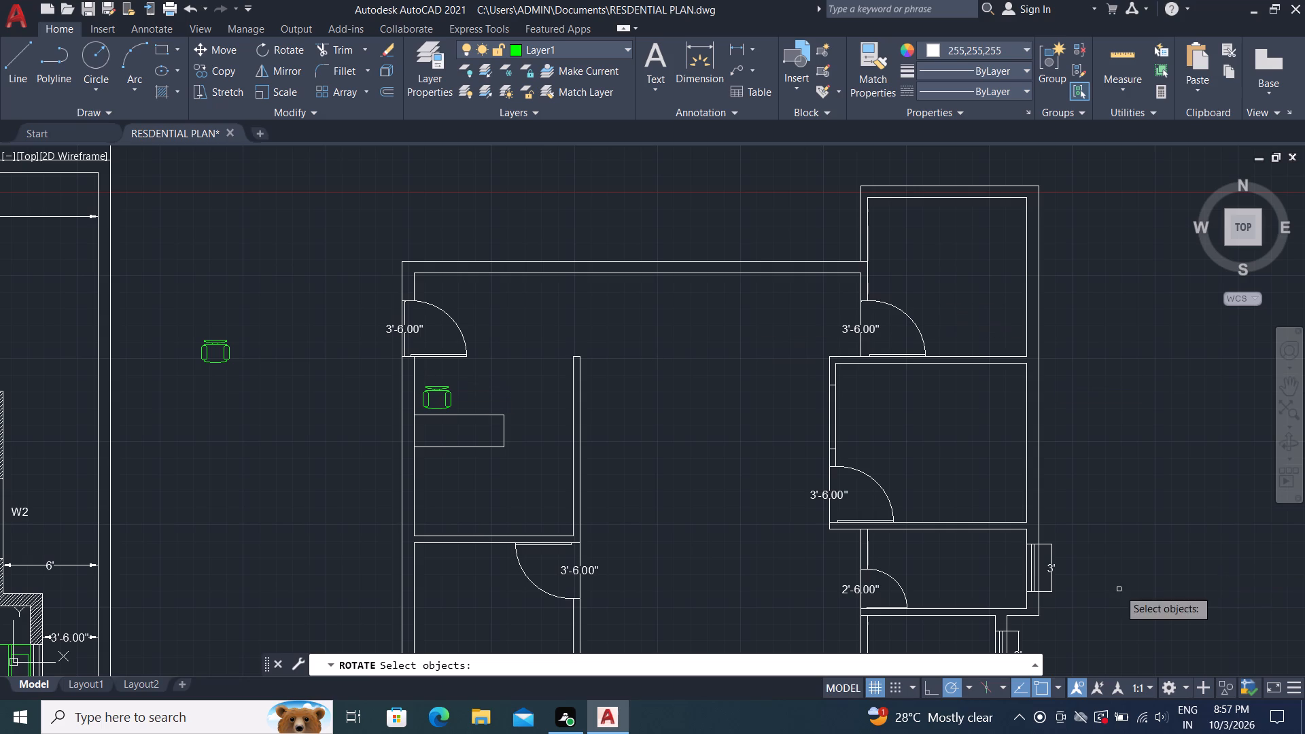
click(214, 364)
right_click(215, 379)
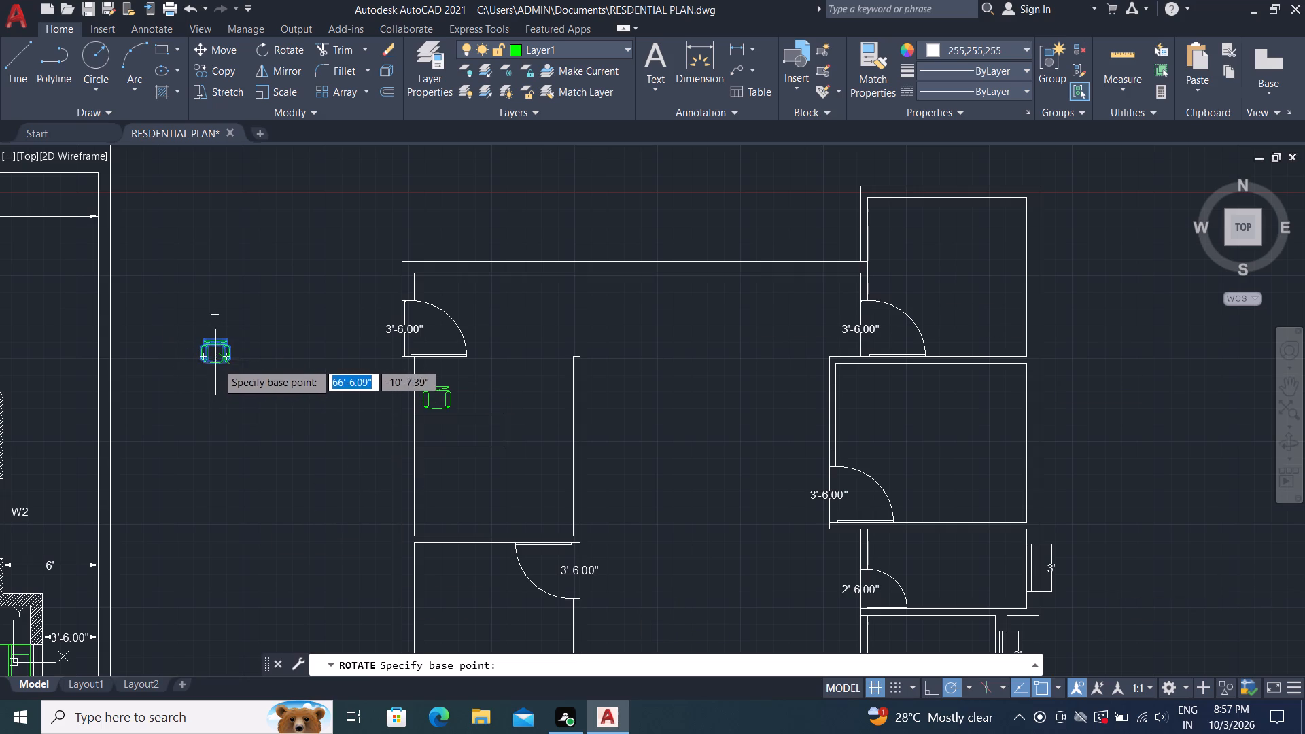
click(217, 364)
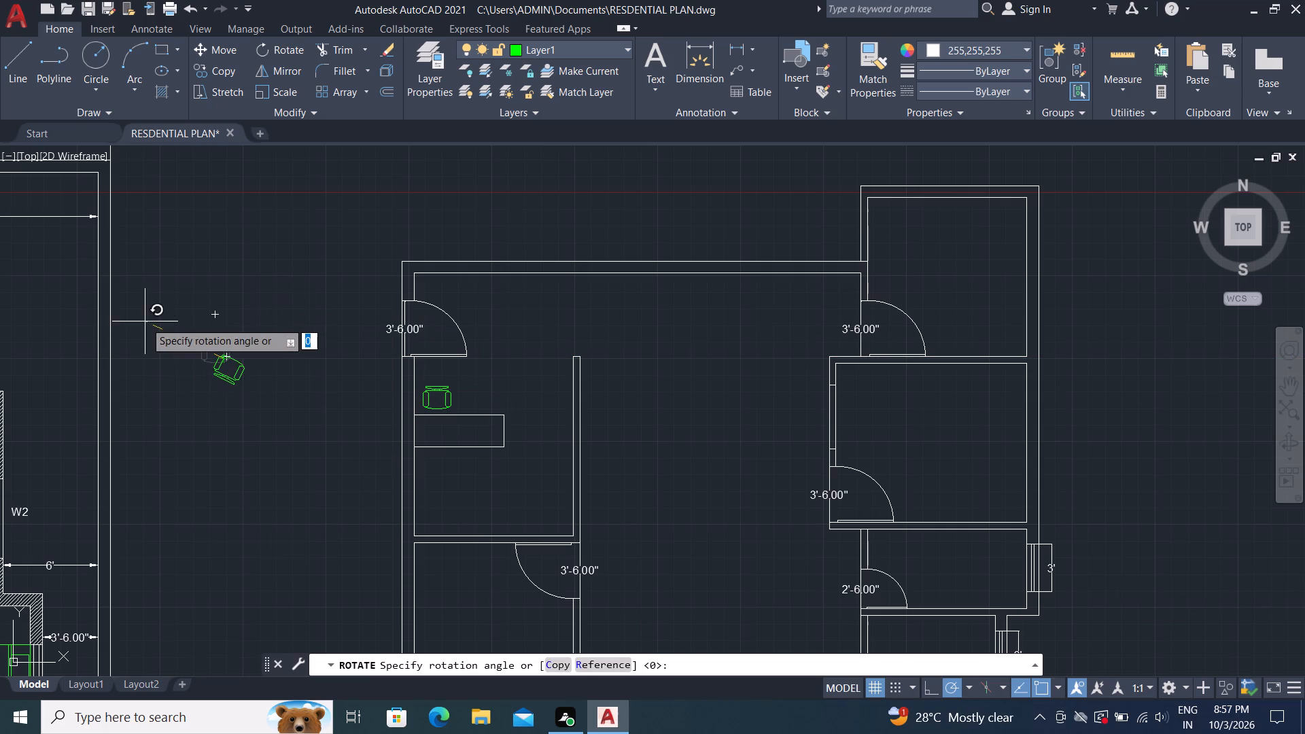
click(137, 362)
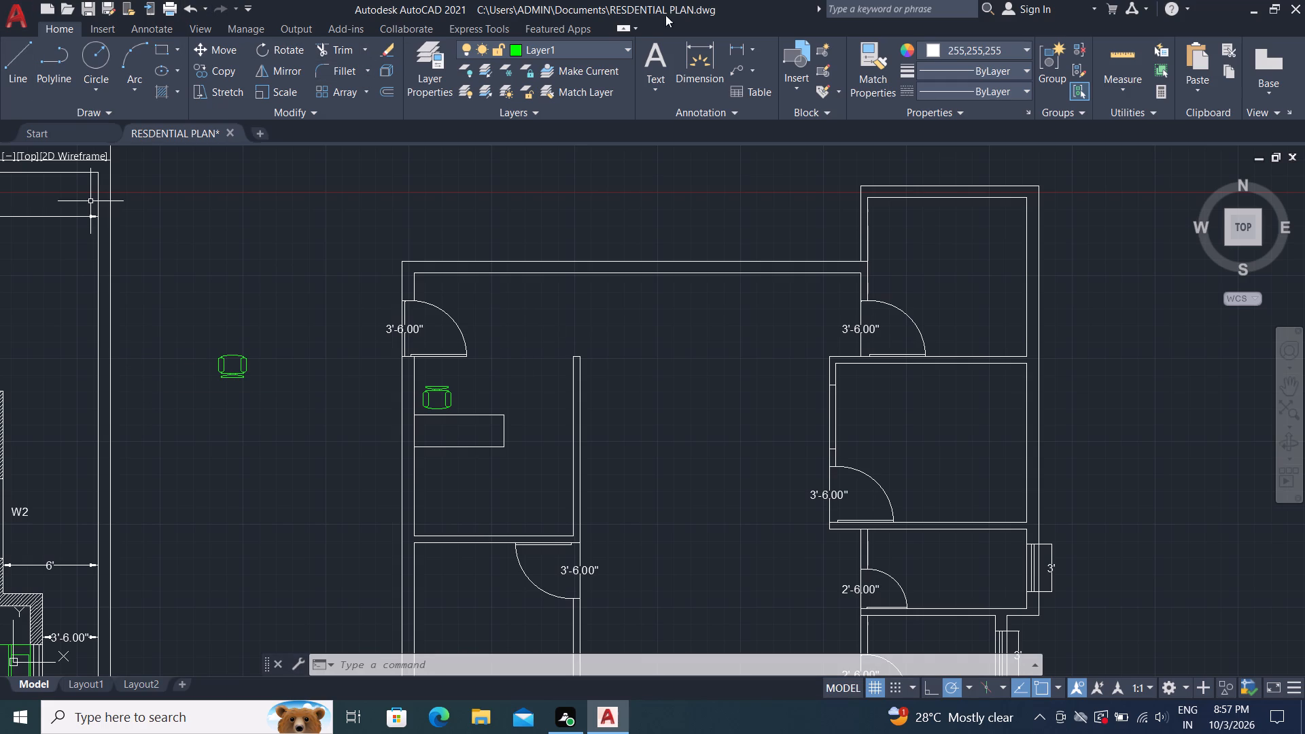
Copy the rotated desk chair into the northwest room, just south of the rectangle and facing it.
click(226, 73)
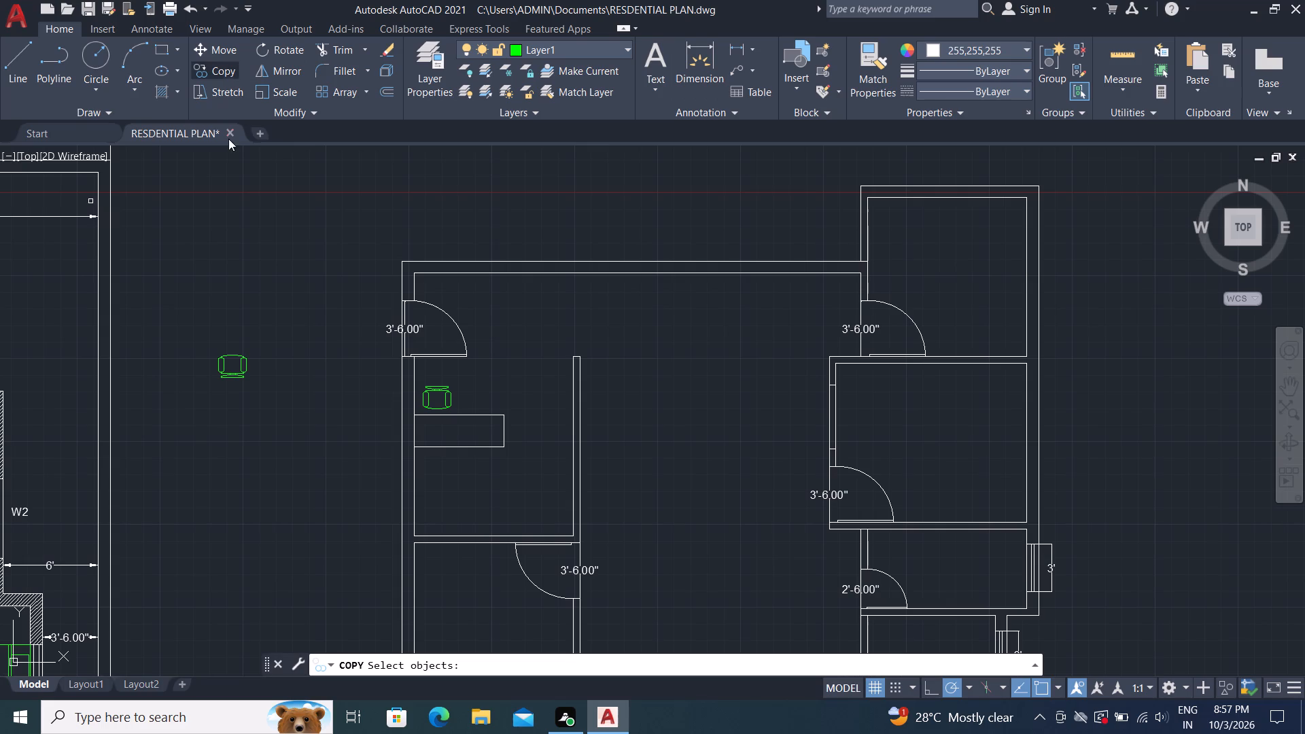
click(244, 356)
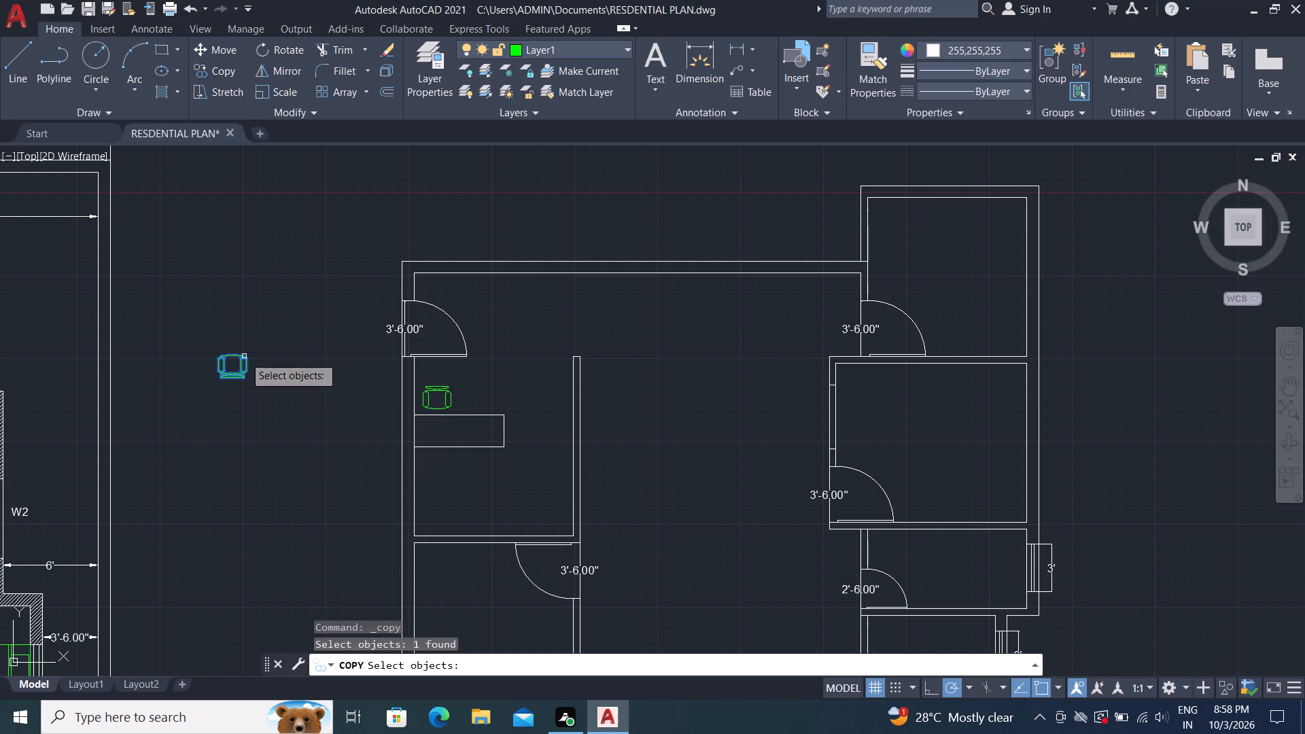
right_click(244, 356)
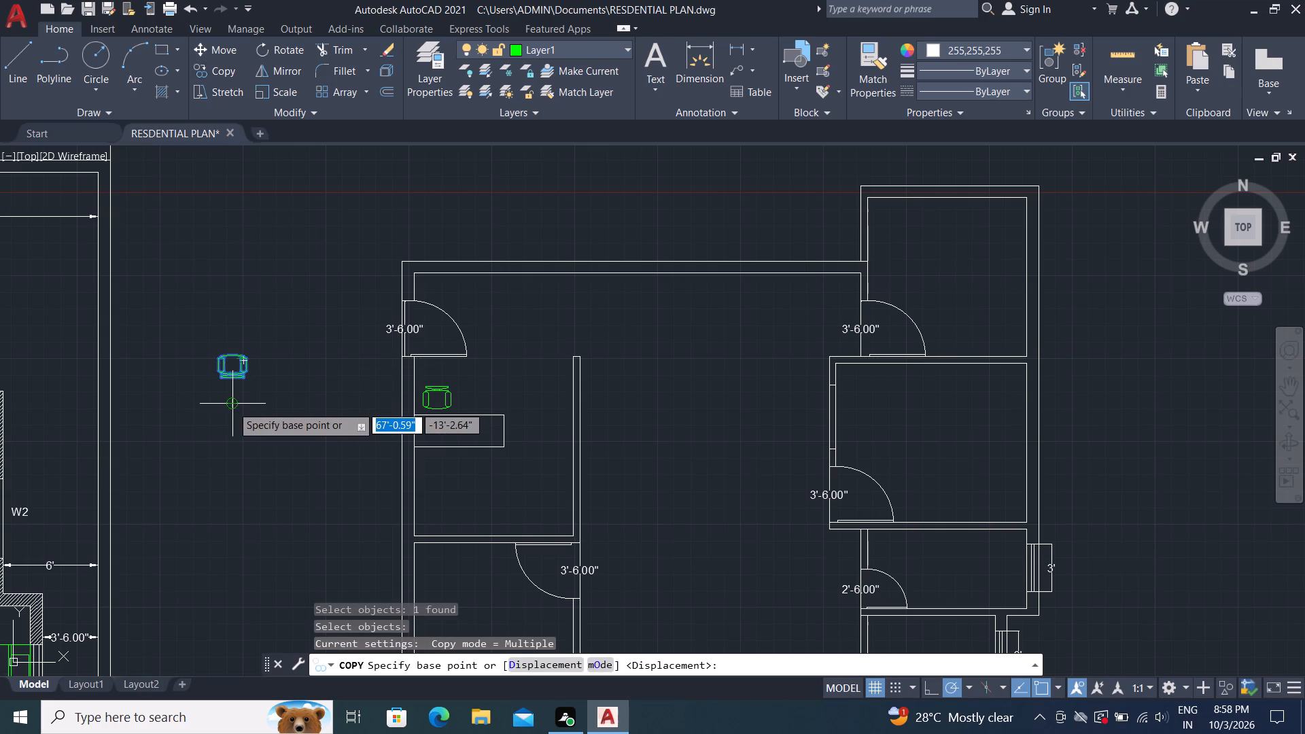
click(232, 406)
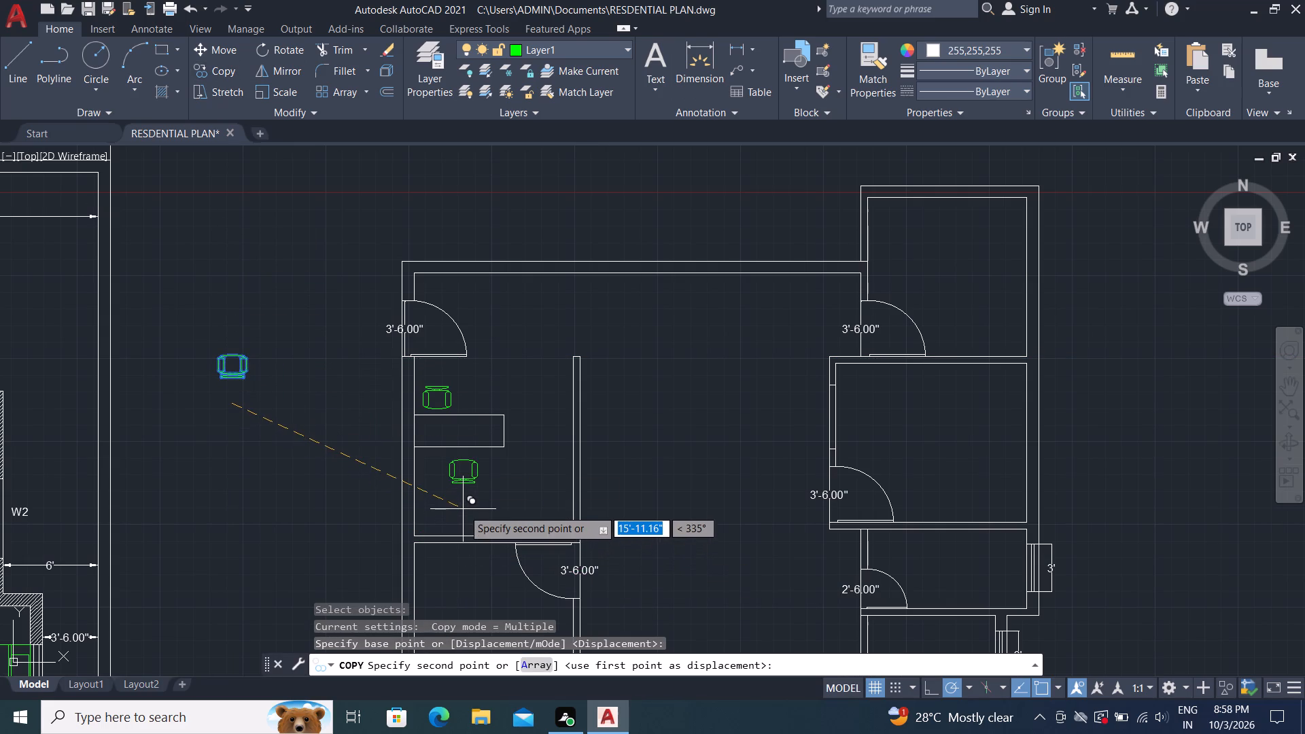
scroll(463, 509, up, 3)
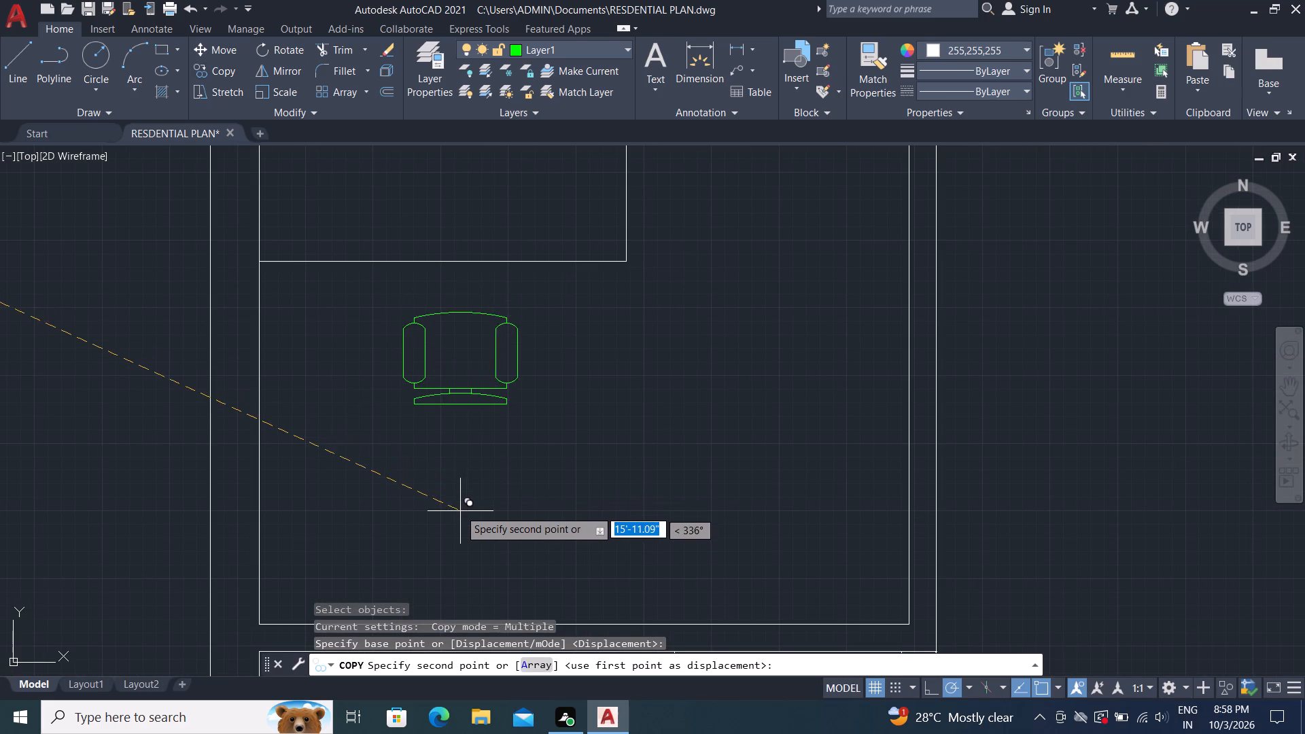
click(469, 504)
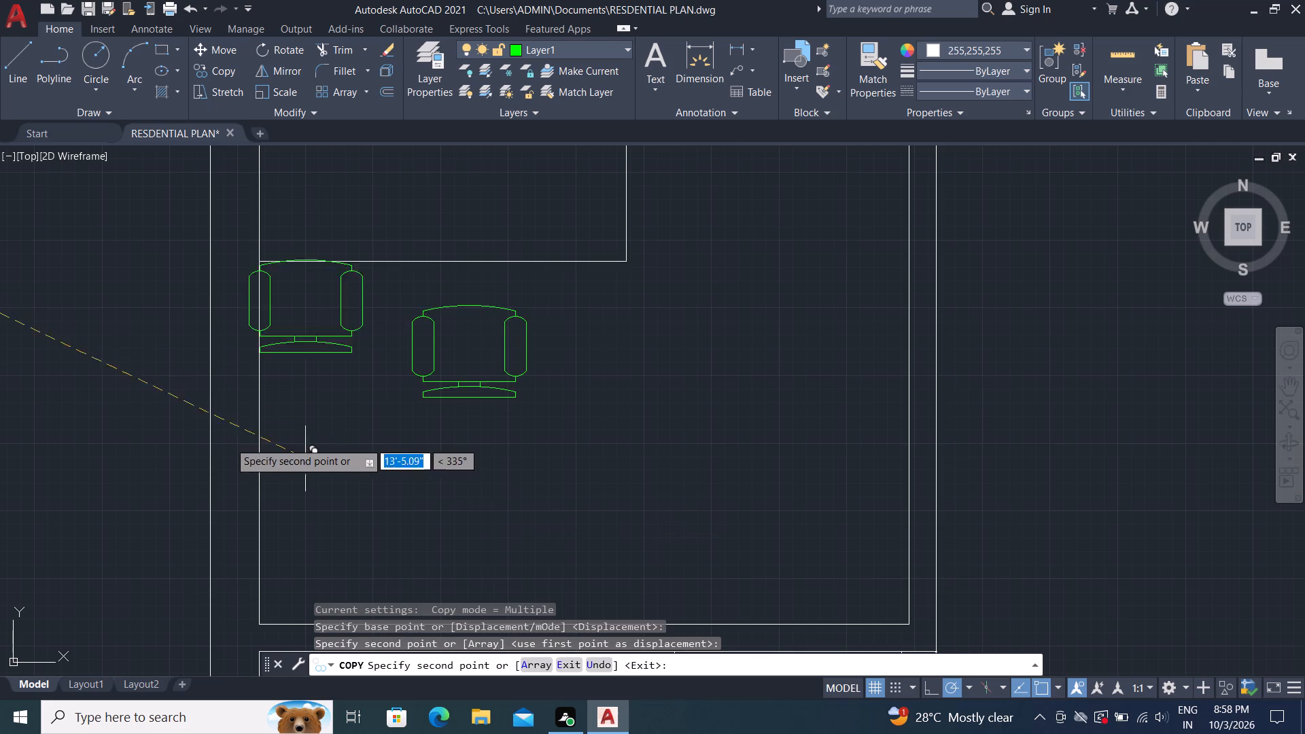
scroll(264, 434, down, 3)
key(Escape)
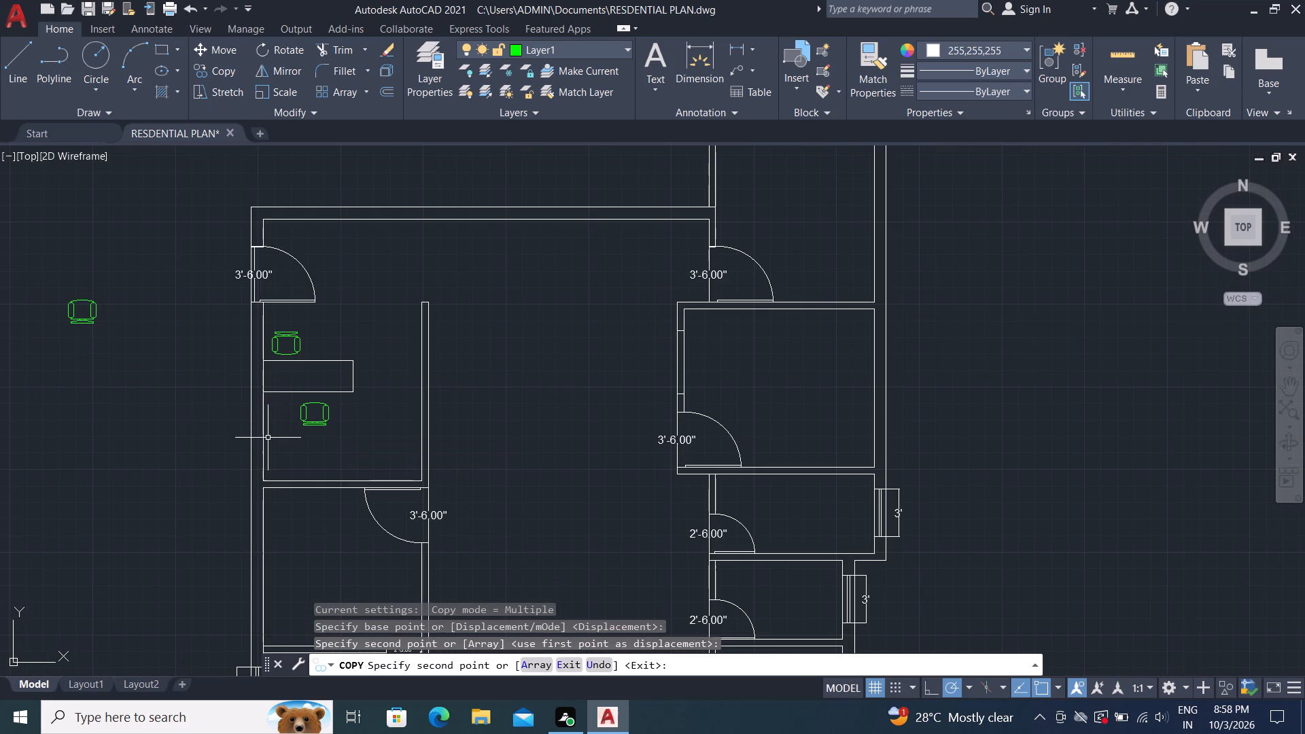
Copy the chair north of the rectangle twice eastward, at about 1'-11" and 3'-9", to form a row of three.
scroll(291, 340, up, 3)
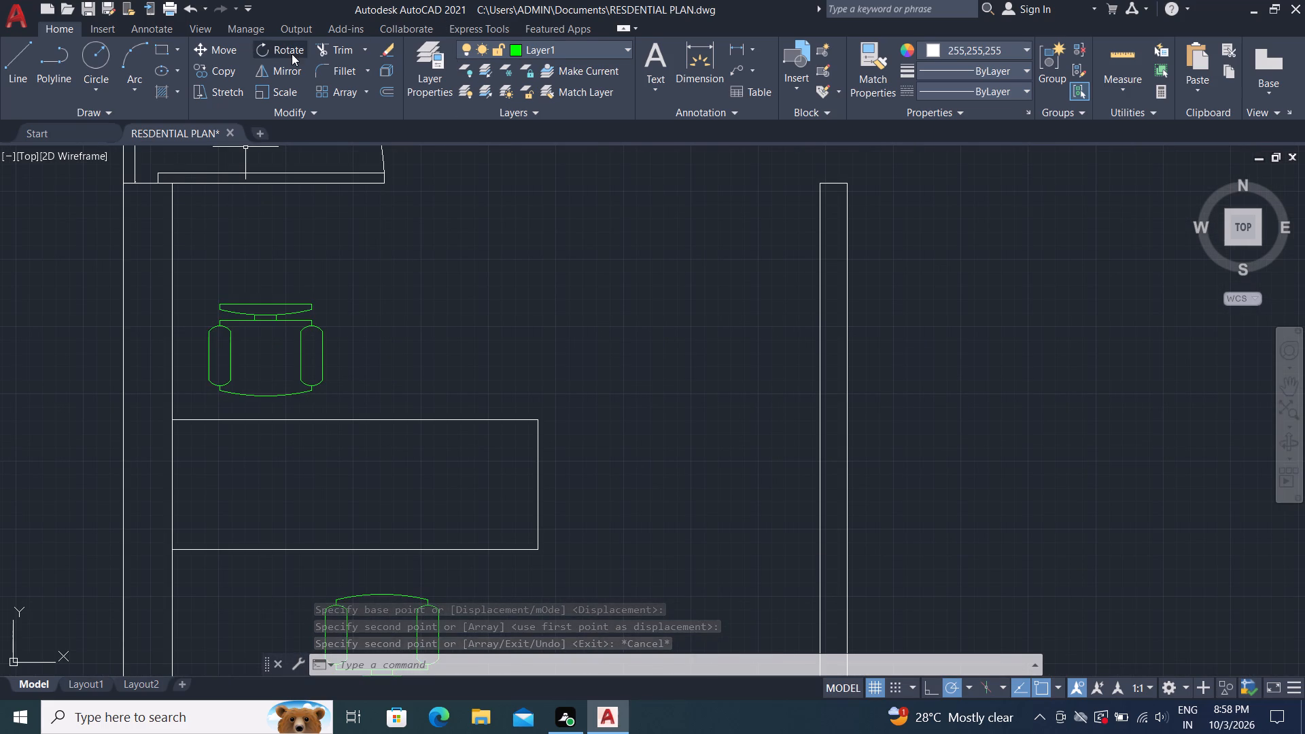
click(222, 73)
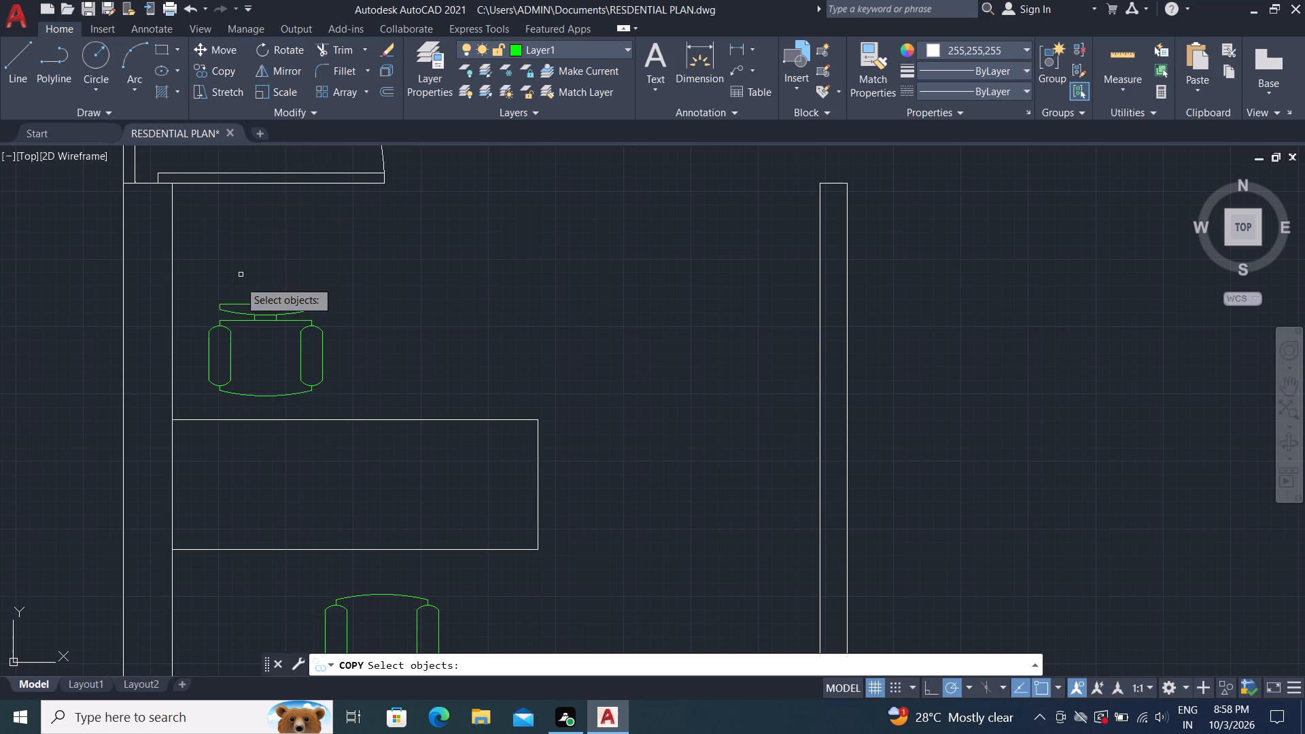
click(271, 397)
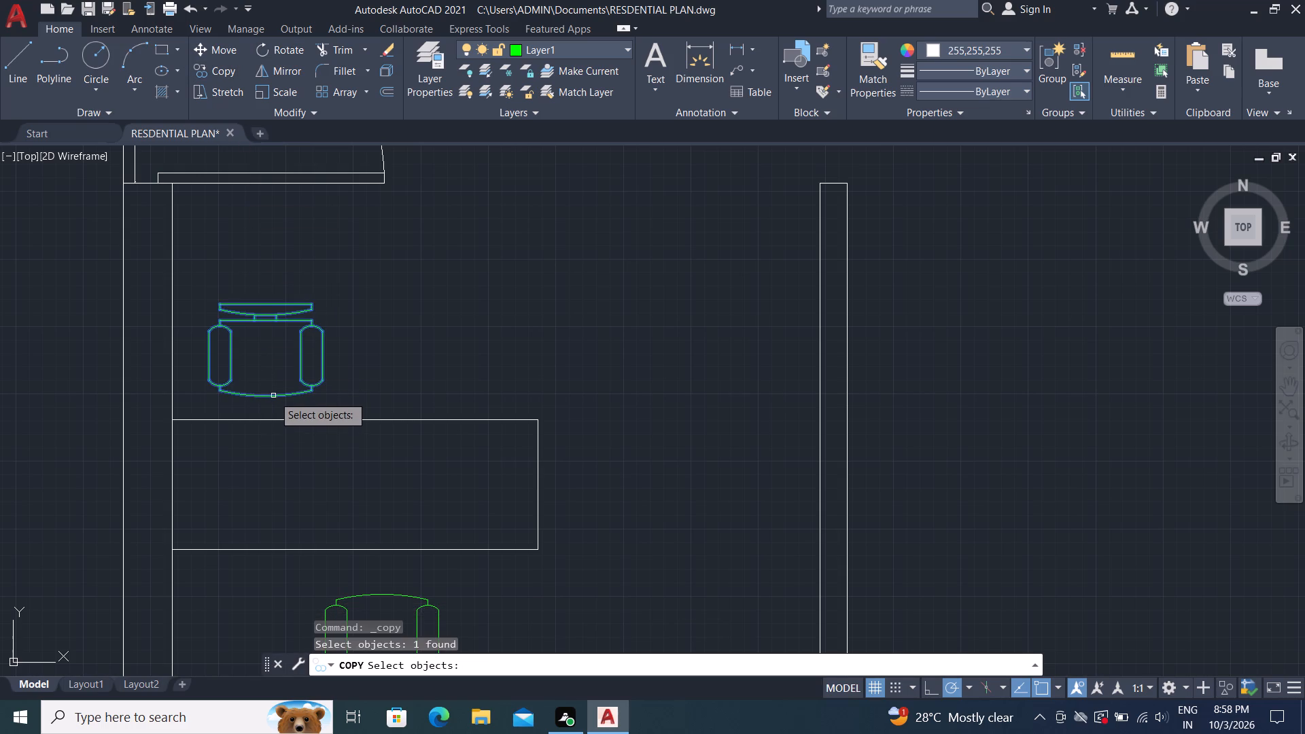
right_click(273, 396)
click(272, 396)
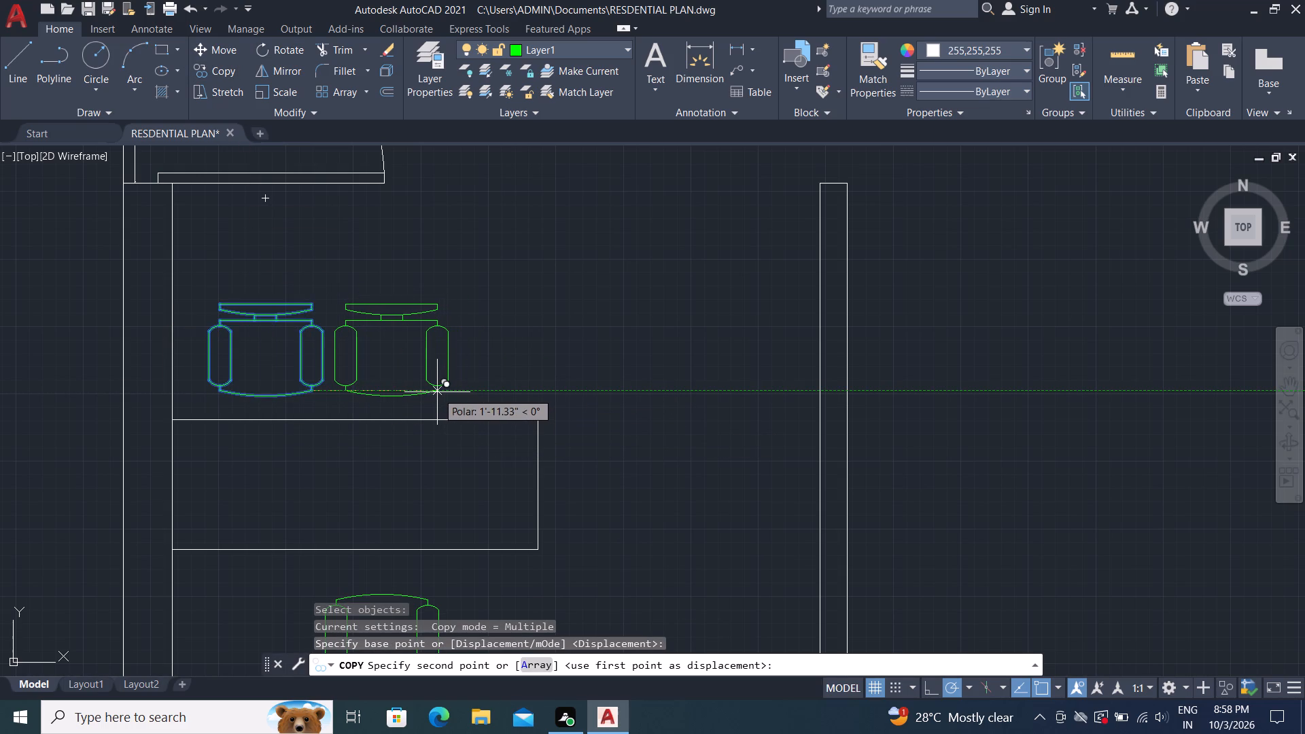
click(434, 392)
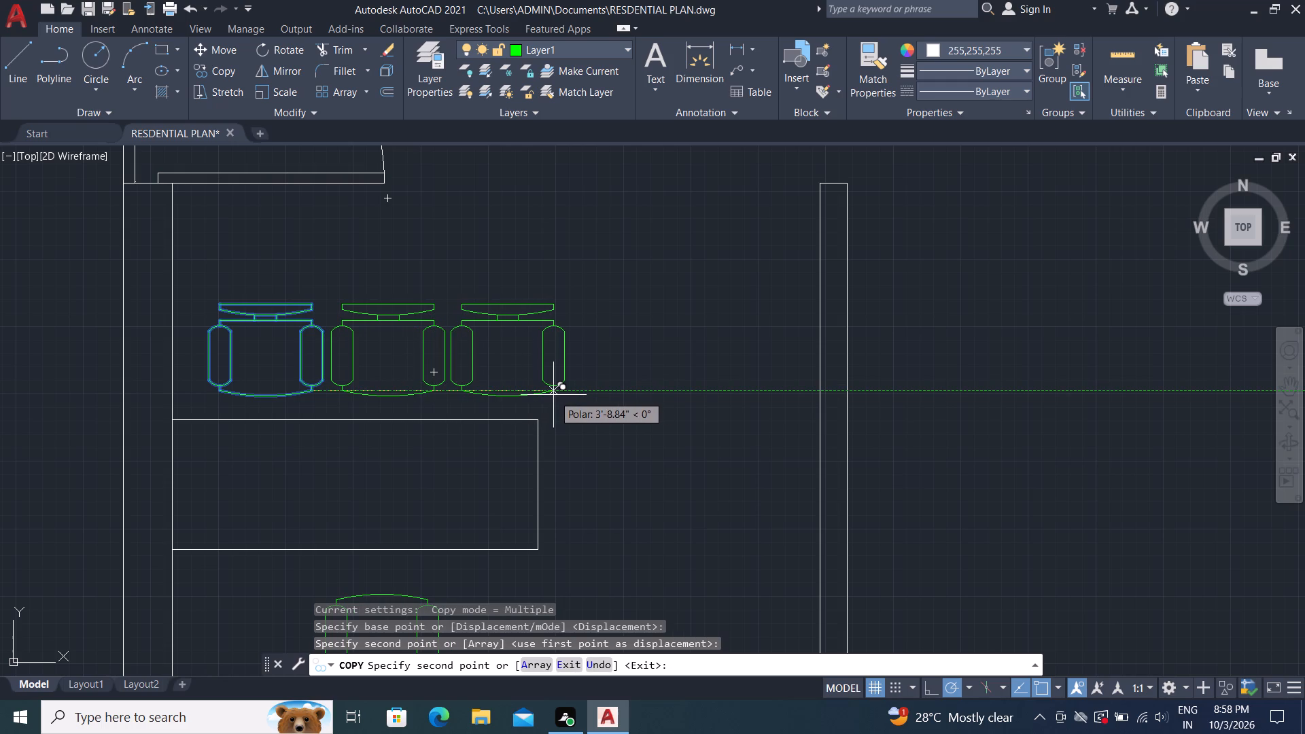
click(555, 395)
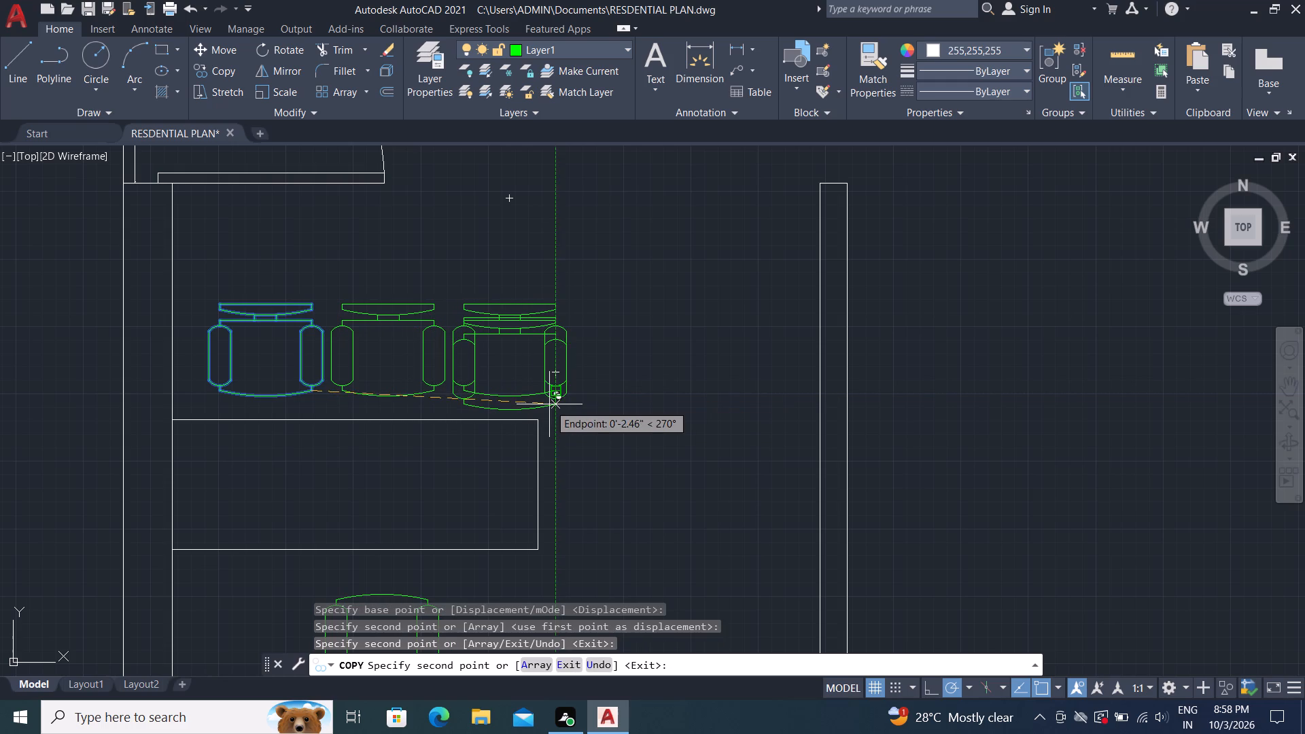
key(Escape)
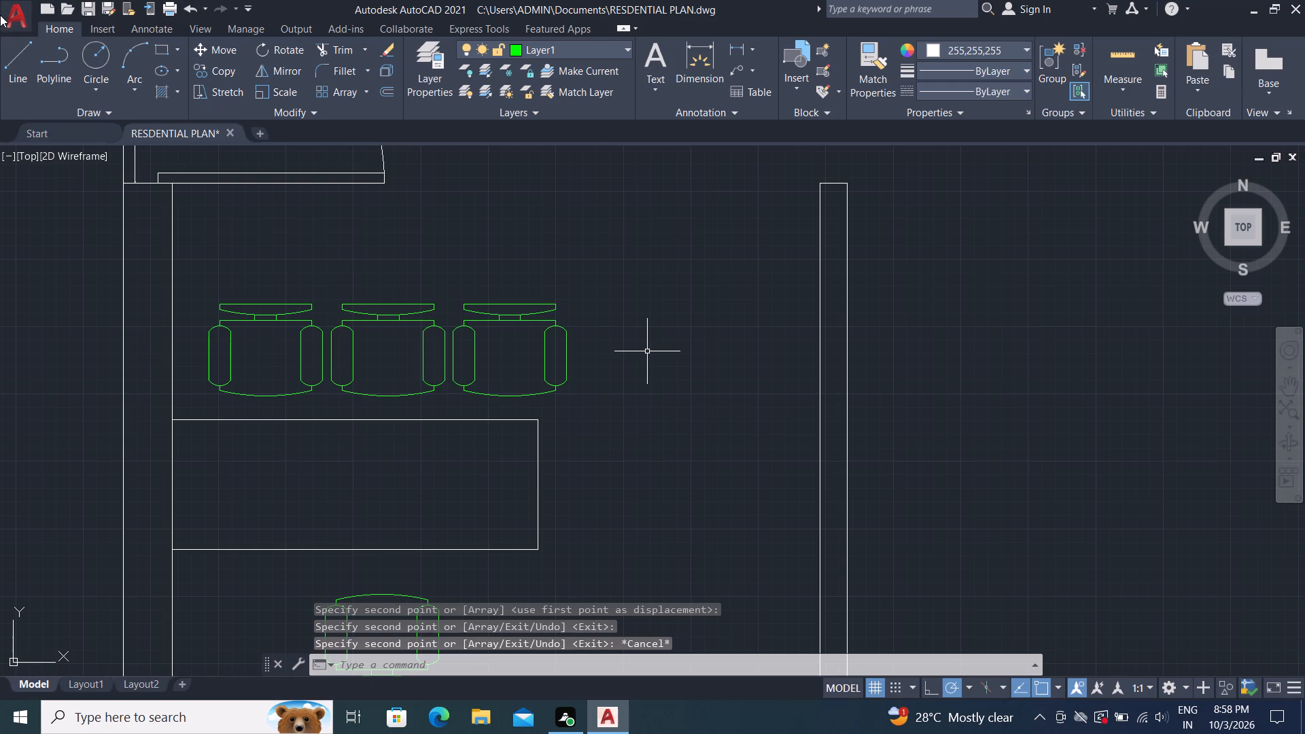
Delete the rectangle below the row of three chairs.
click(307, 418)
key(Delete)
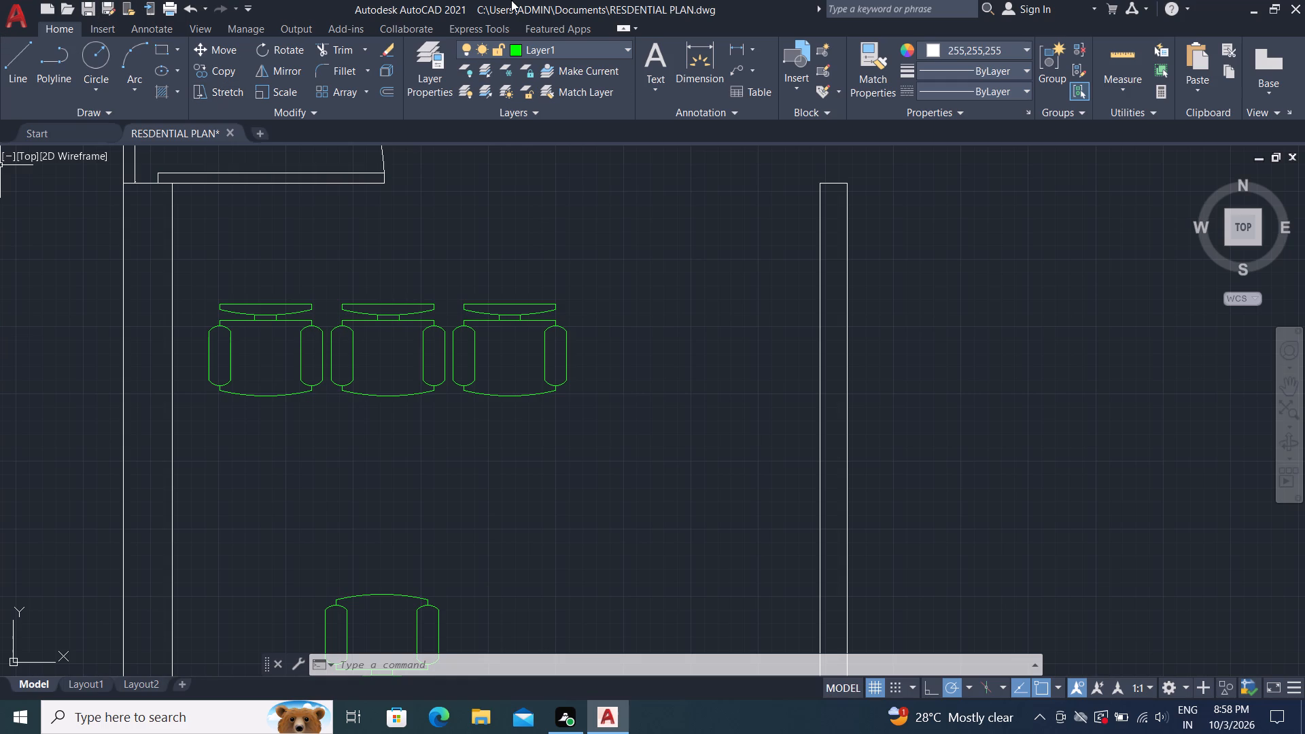
Draw a desk rectangle about 6'-8" by 2'-4" from the west wall's inner face, between the three-chair row and the single chair.
click(156, 45)
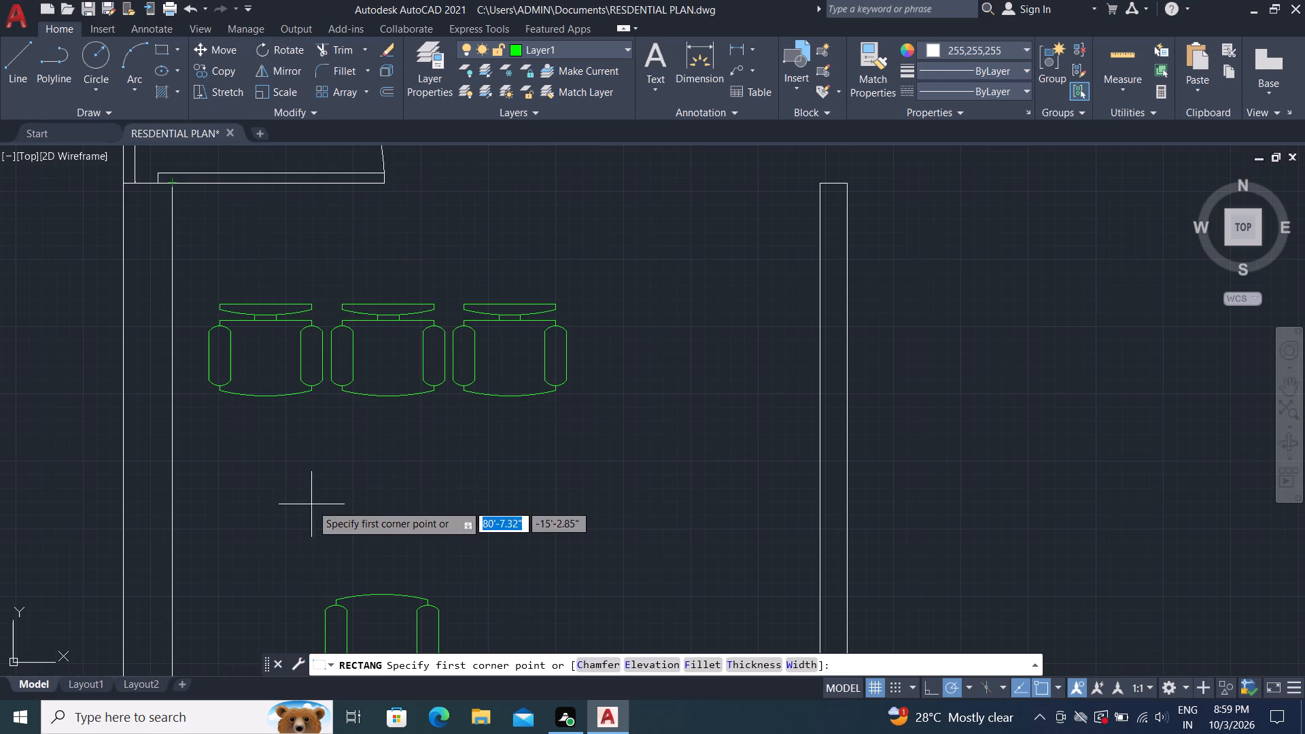
click(173, 423)
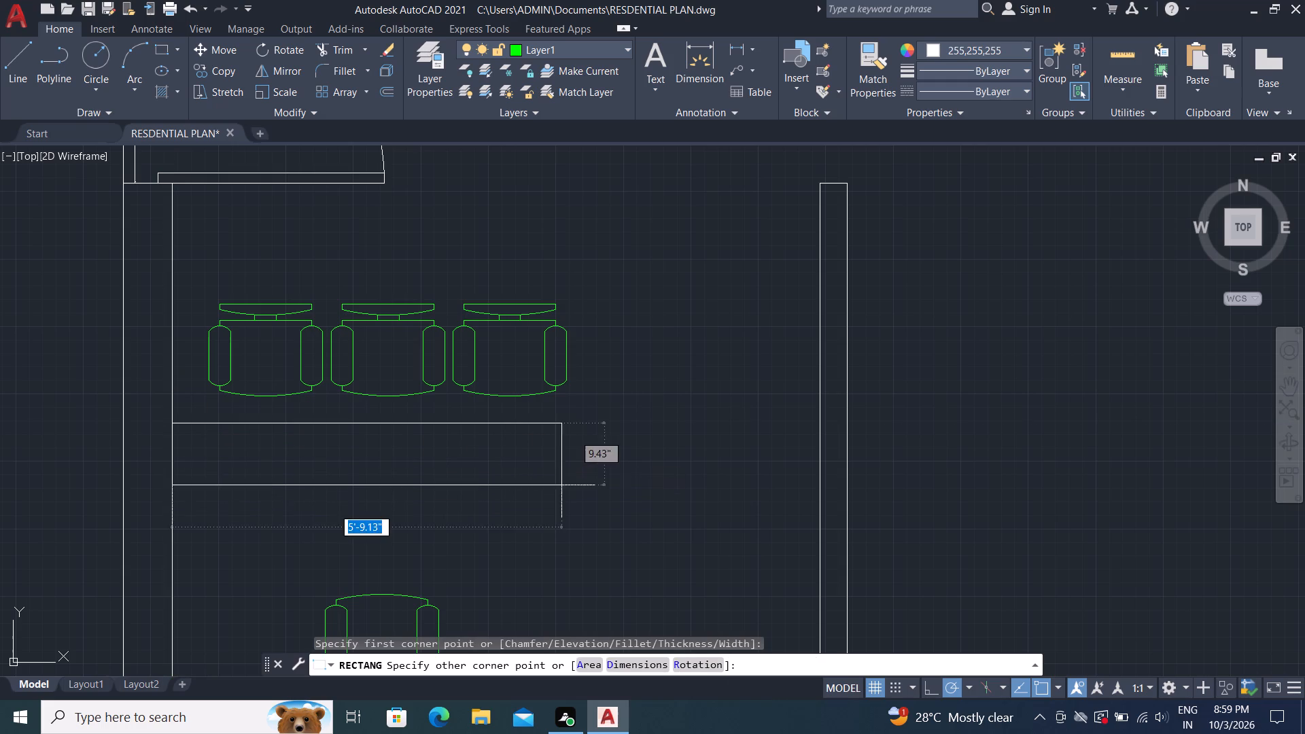
click(604, 574)
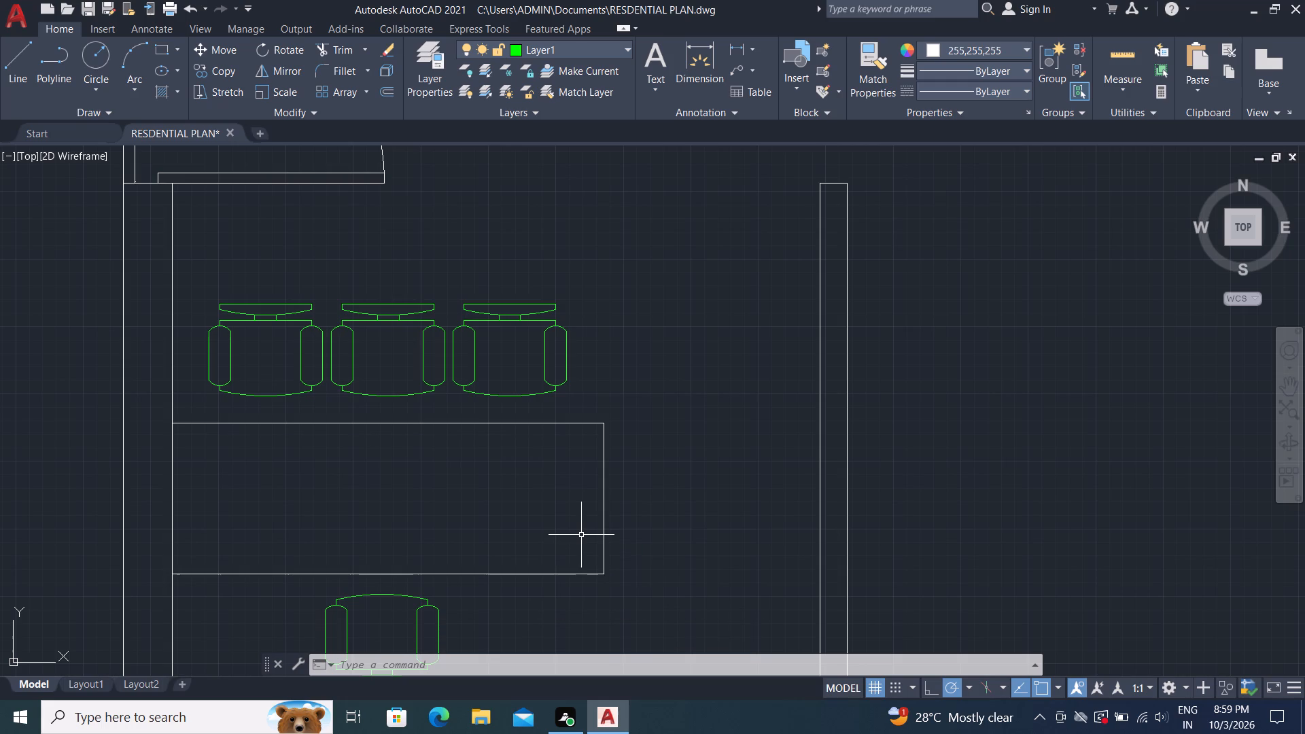
scroll(603, 328, down, 1)
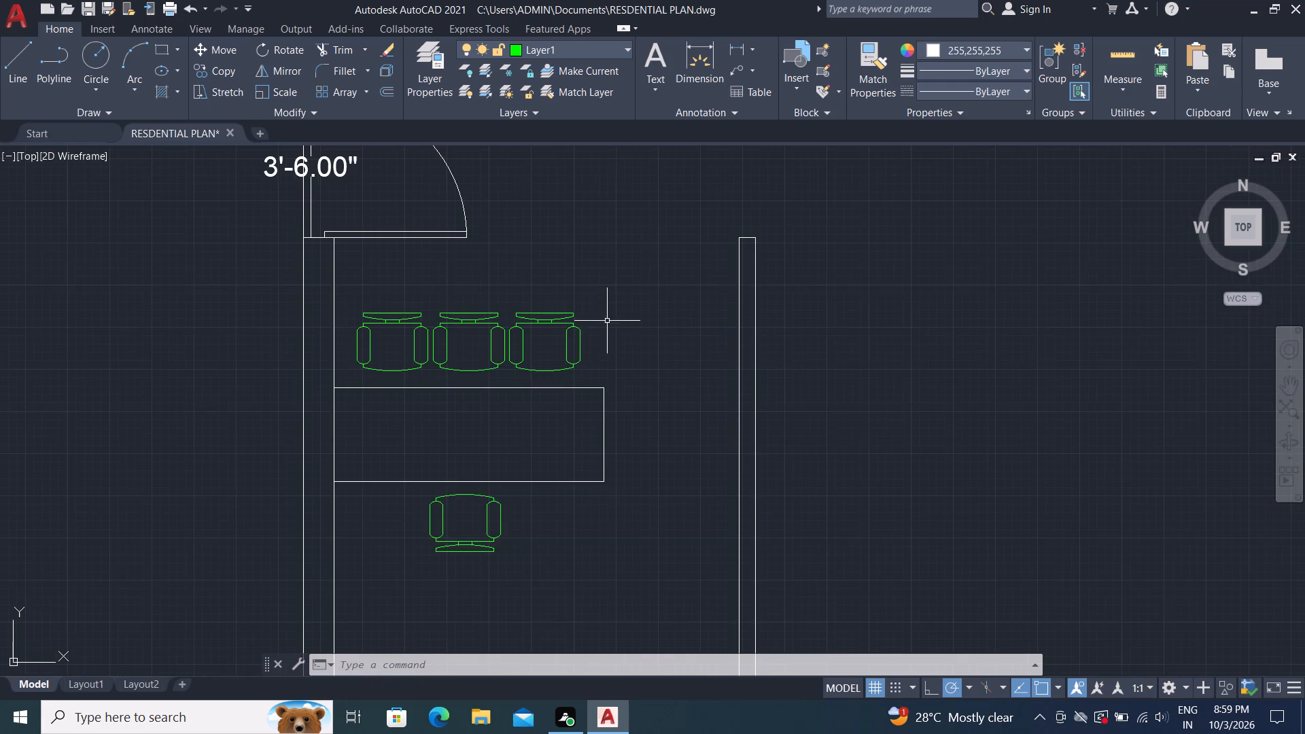
scroll(619, 361, down, 1)
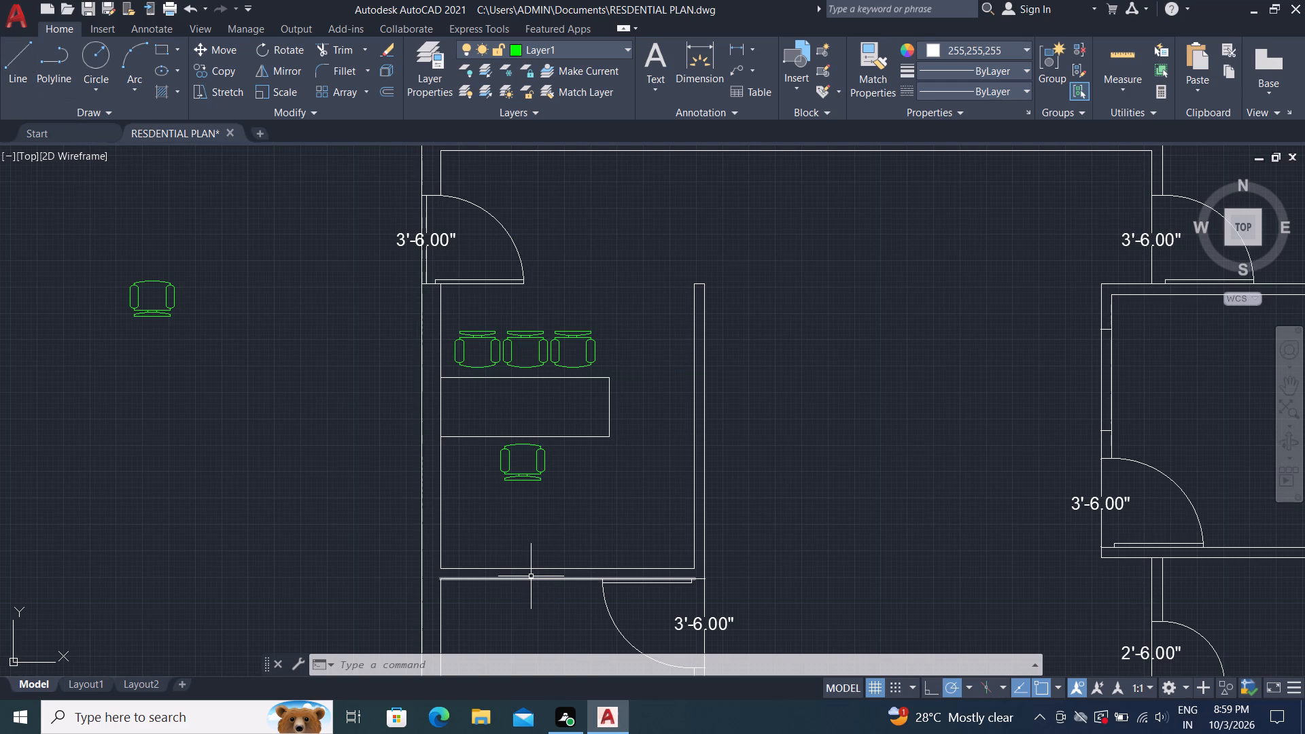
Offset the room's west and south inner wall lines 1' inward to form storage strips along both walls.
text(o)
key(space)
key(1)
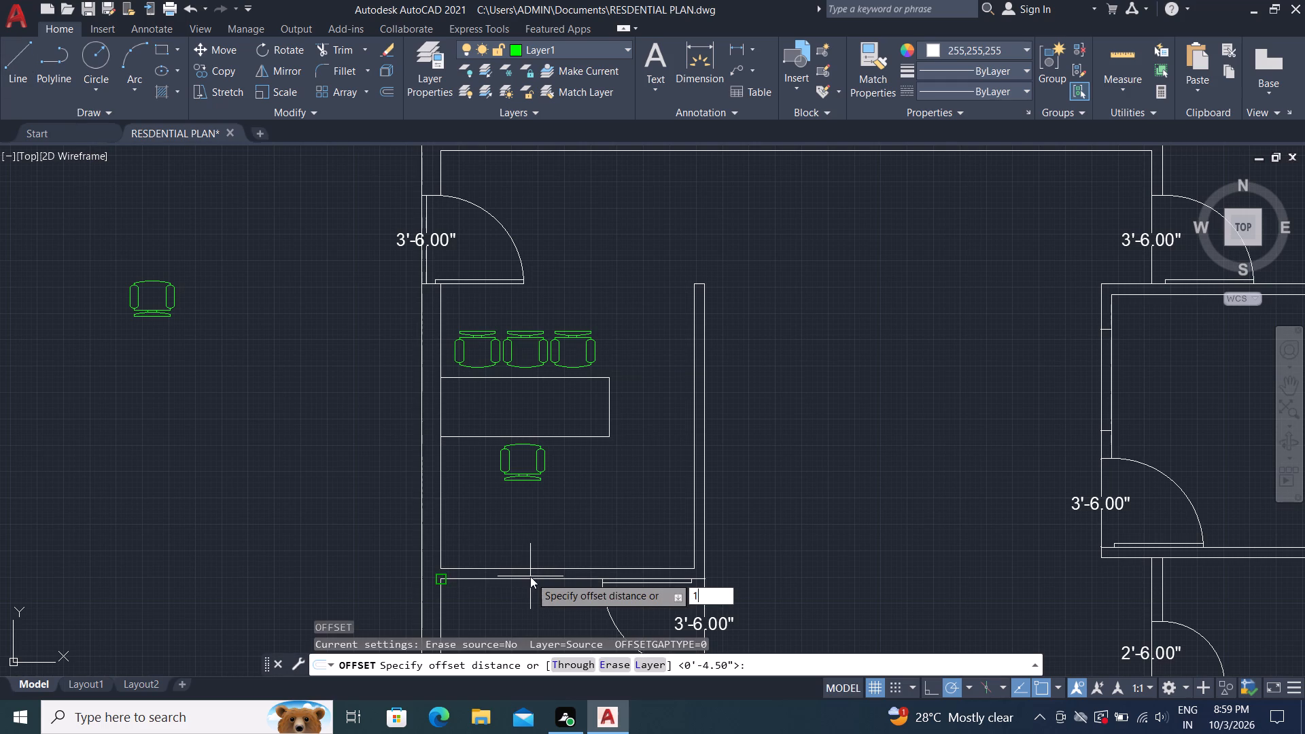
key(apostrophe)
key(Return)
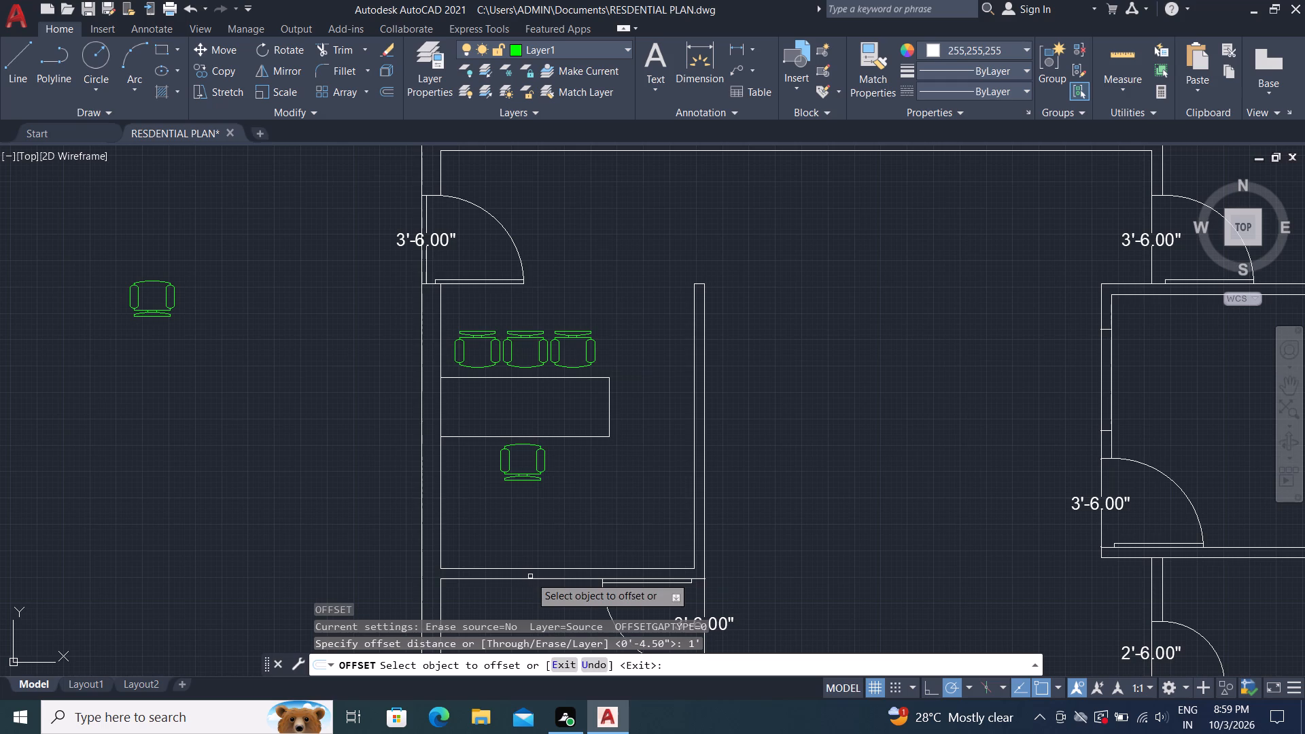
click(442, 493)
click(474, 502)
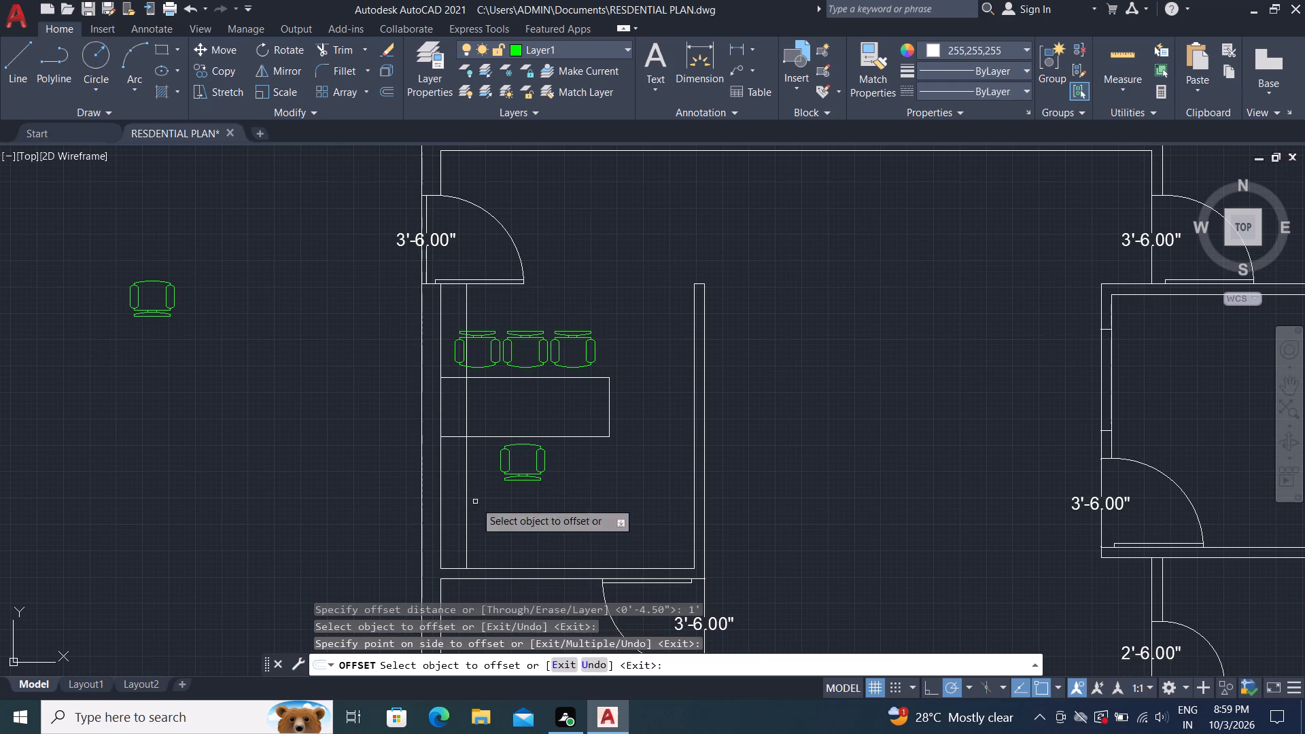
drag(508, 567, 504, 559)
click(499, 519)
key(Escape)
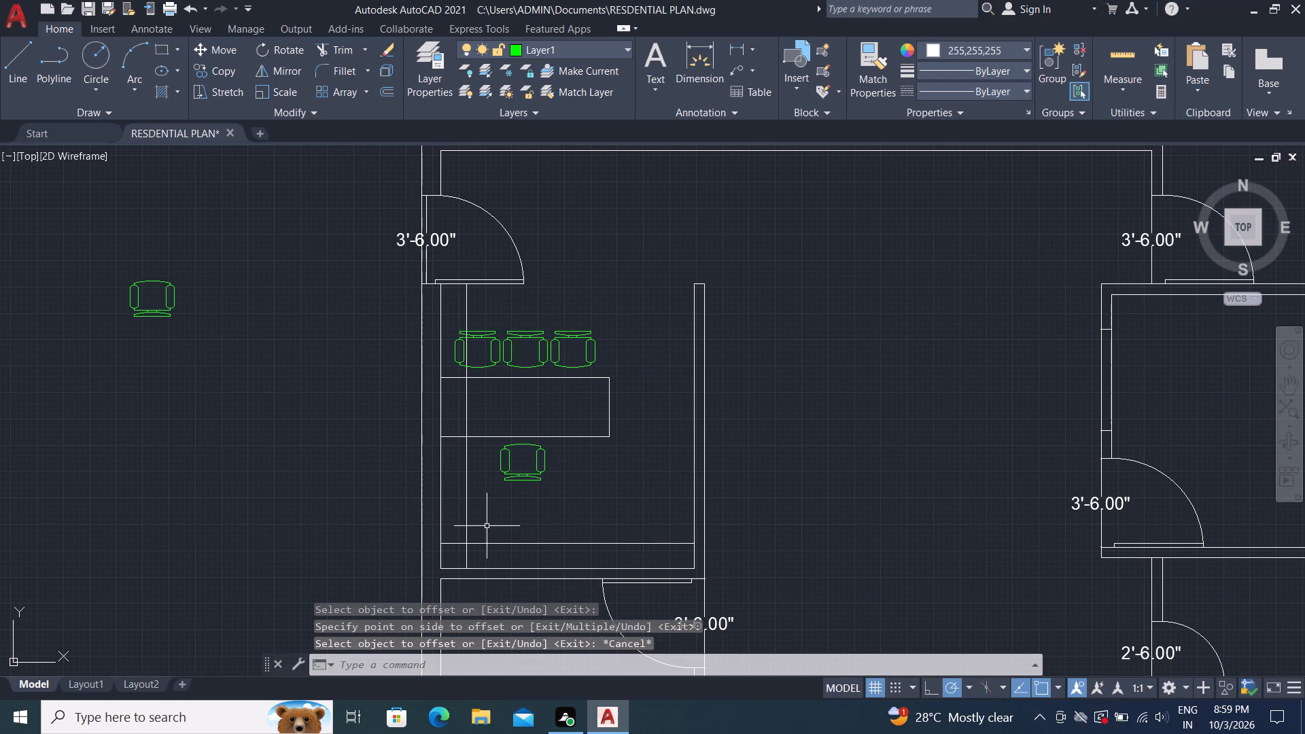
Trim the west offset line through the desk, the chair row and up to the room's north end, keeping only the part south of the desk.
text(tr)
key(space)
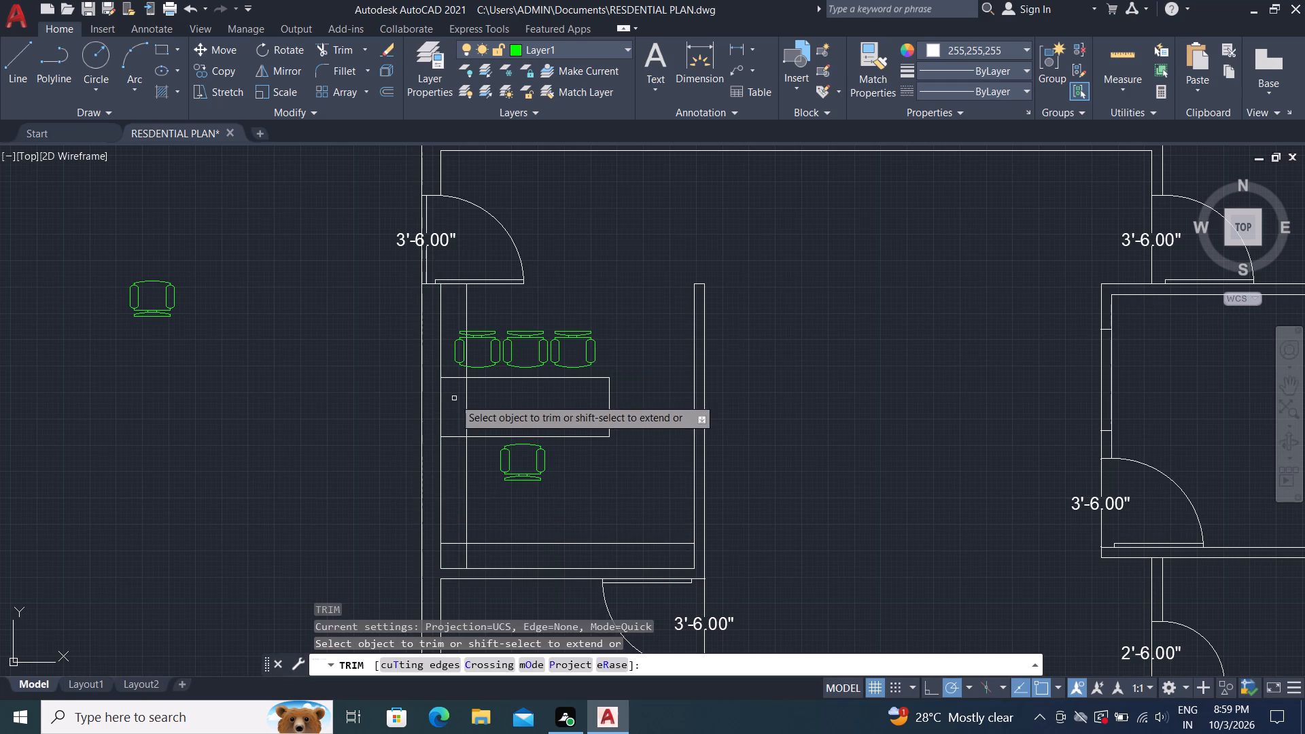
click(465, 407)
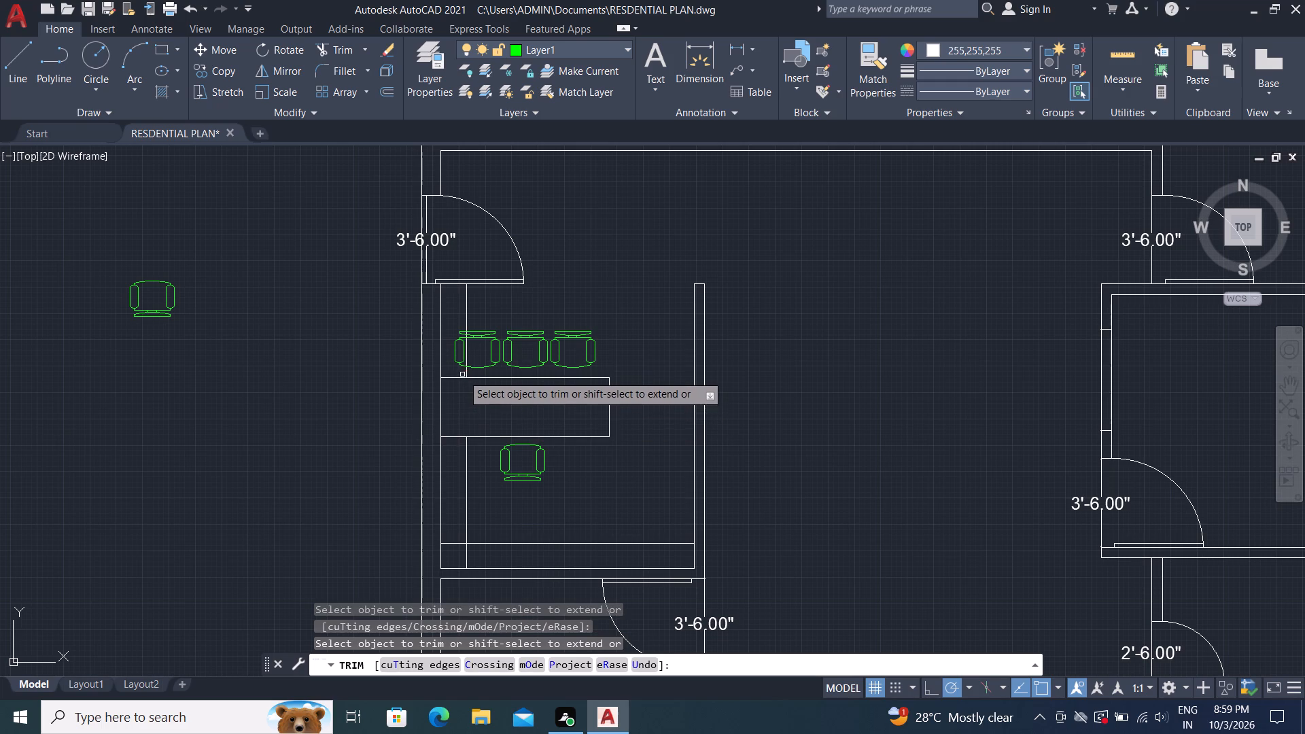
click(466, 373)
scroll(467, 368, up, 4)
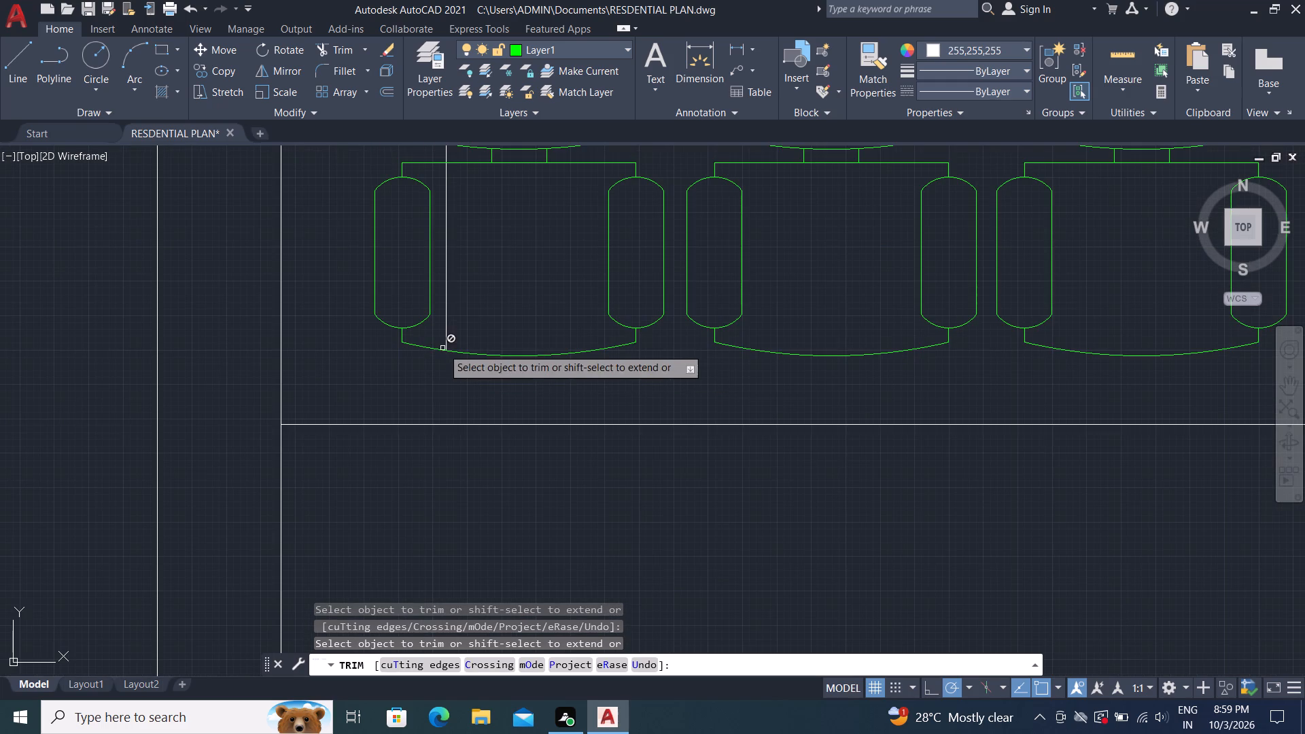
click(447, 345)
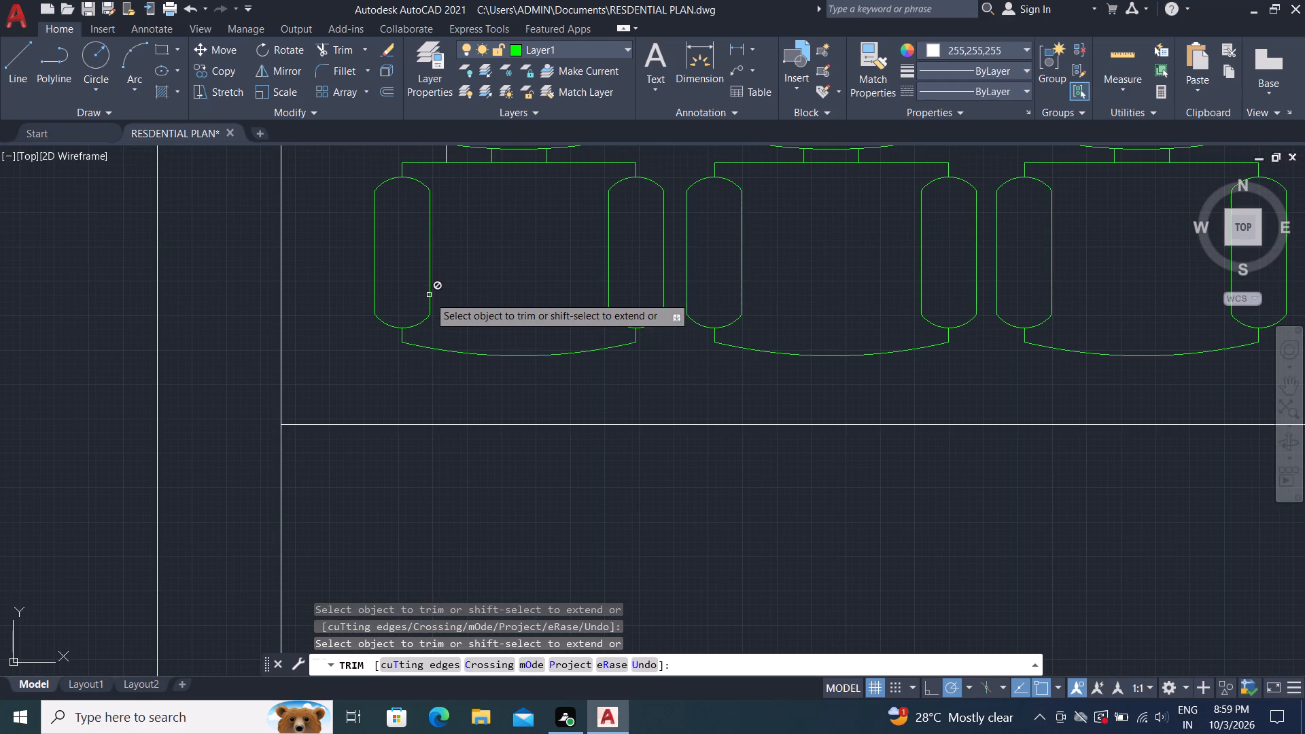
scroll(456, 345, down, 2)
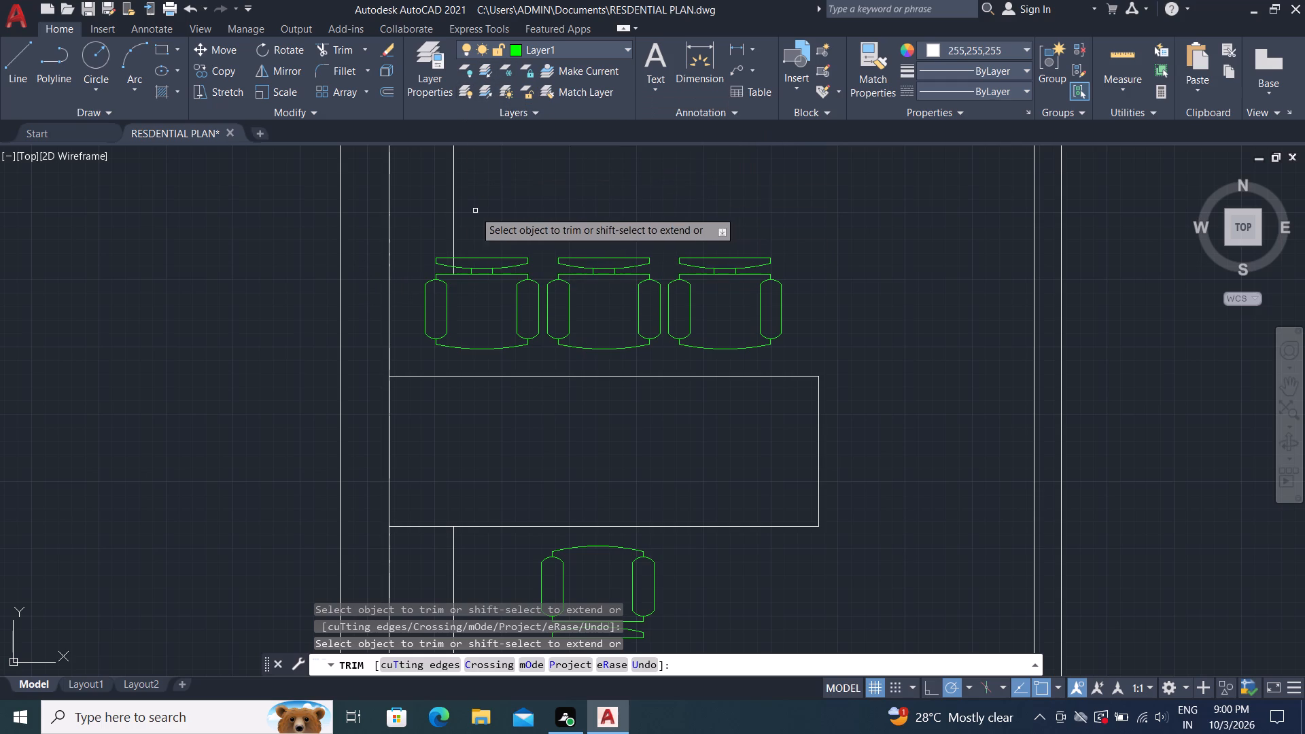
click(452, 202)
scroll(453, 262, up, 4)
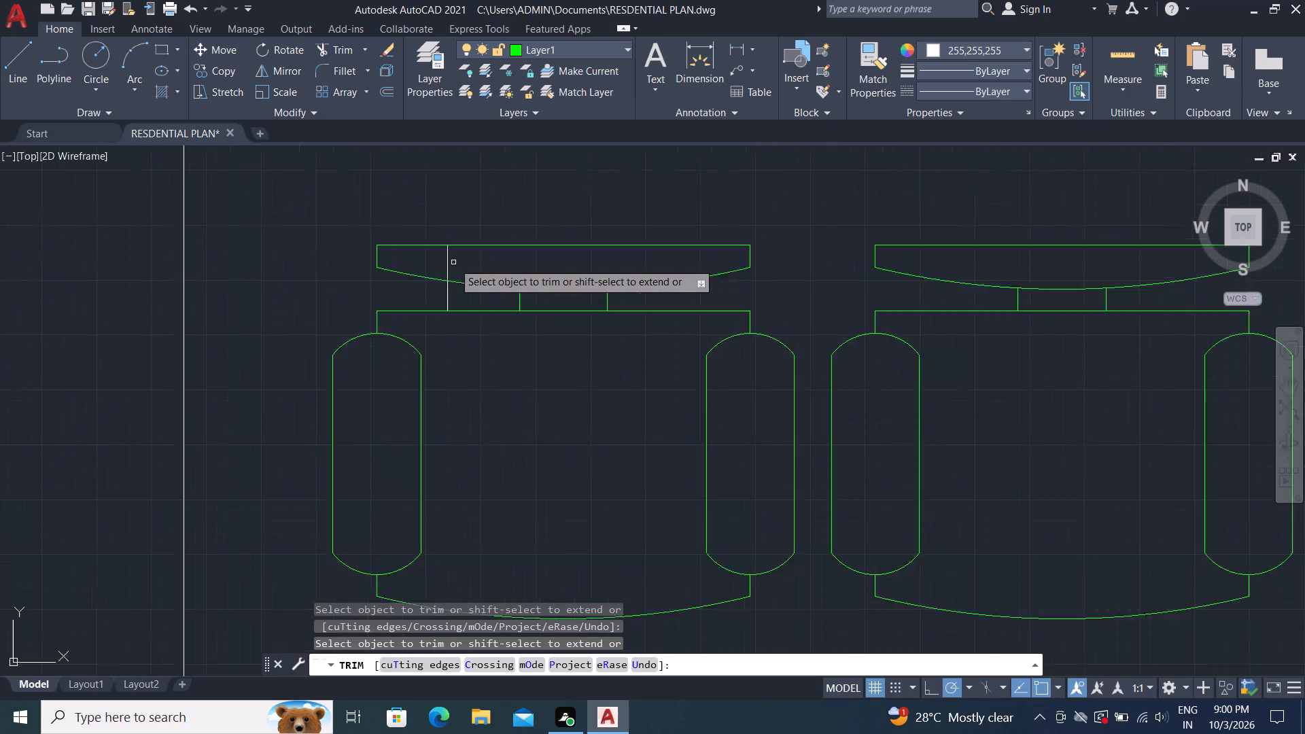
click(447, 265)
click(447, 292)
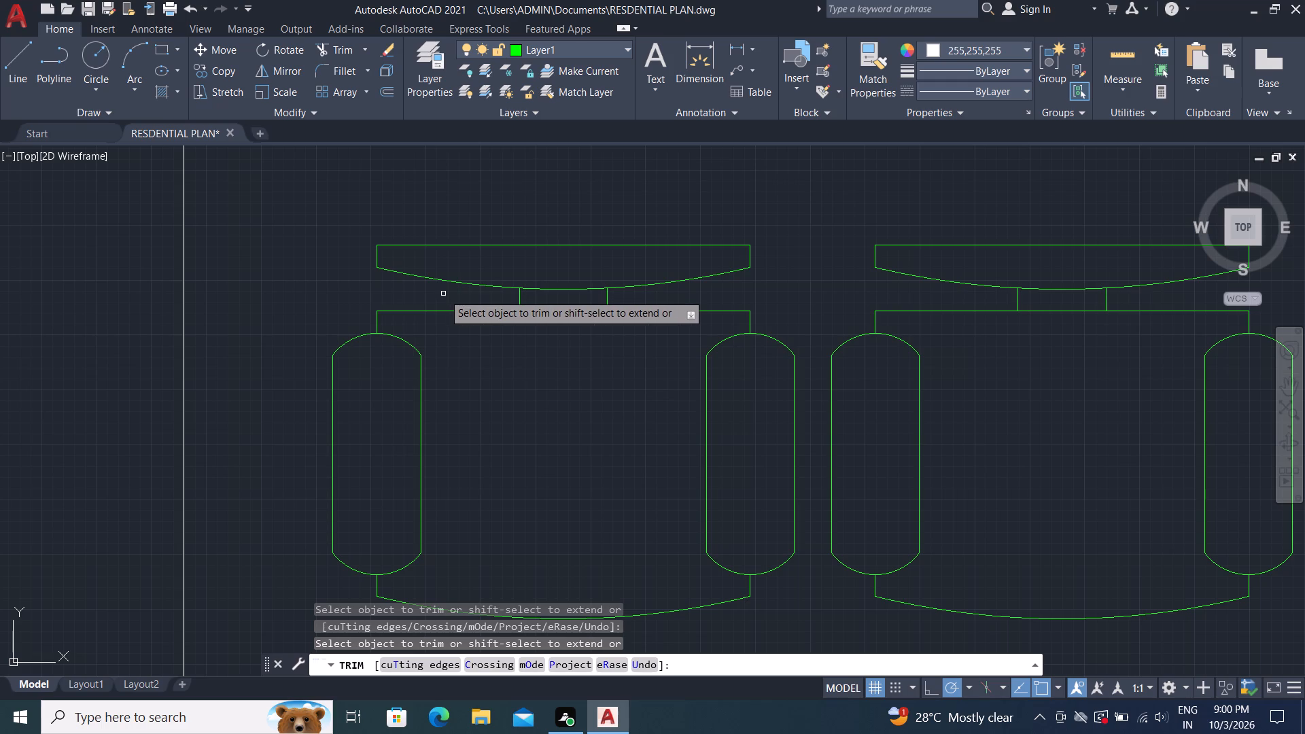
scroll(463, 334, down, 2)
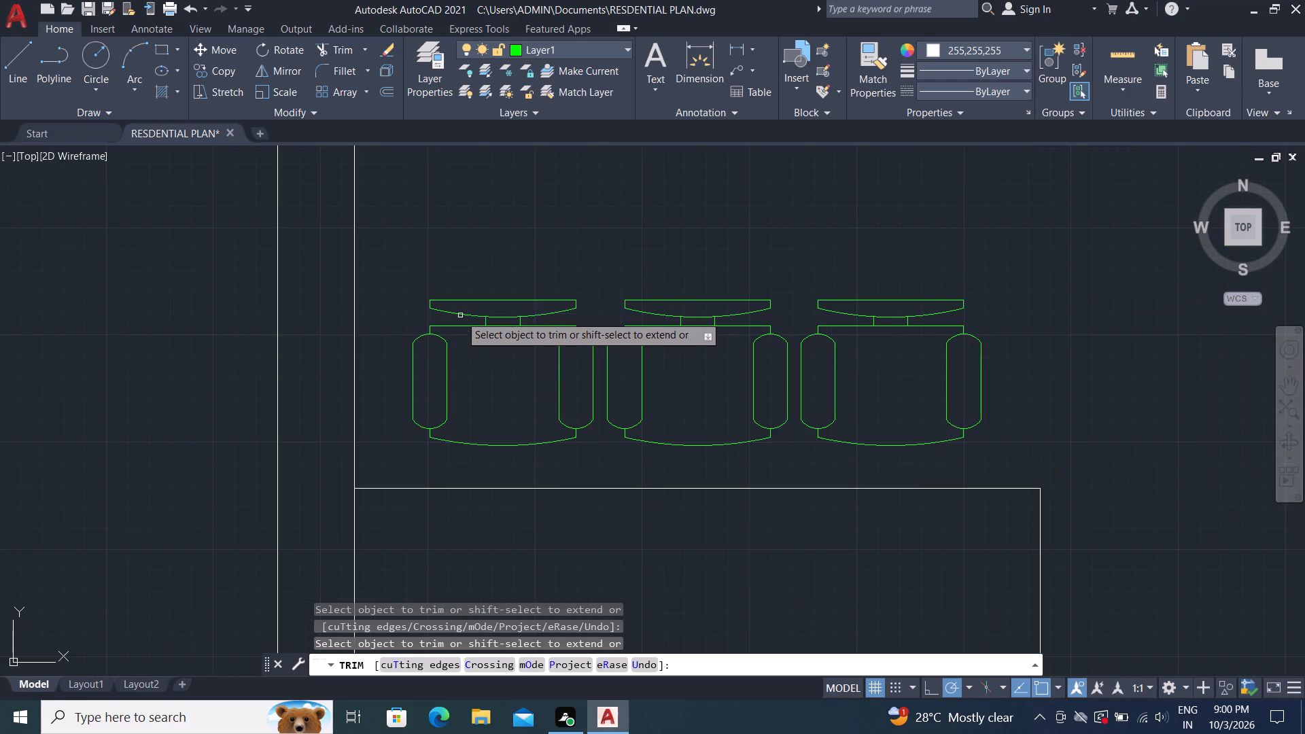
scroll(460, 310, down, 3)
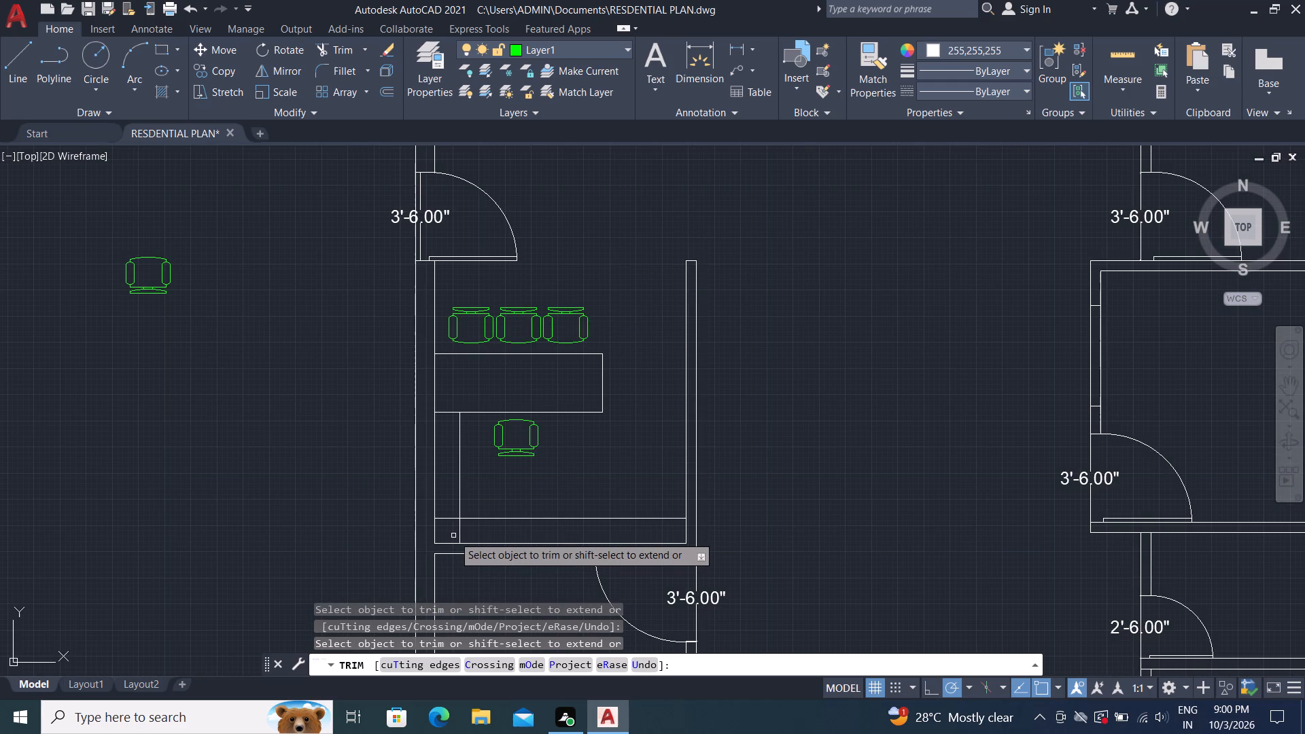
scroll(452, 534, up, 2)
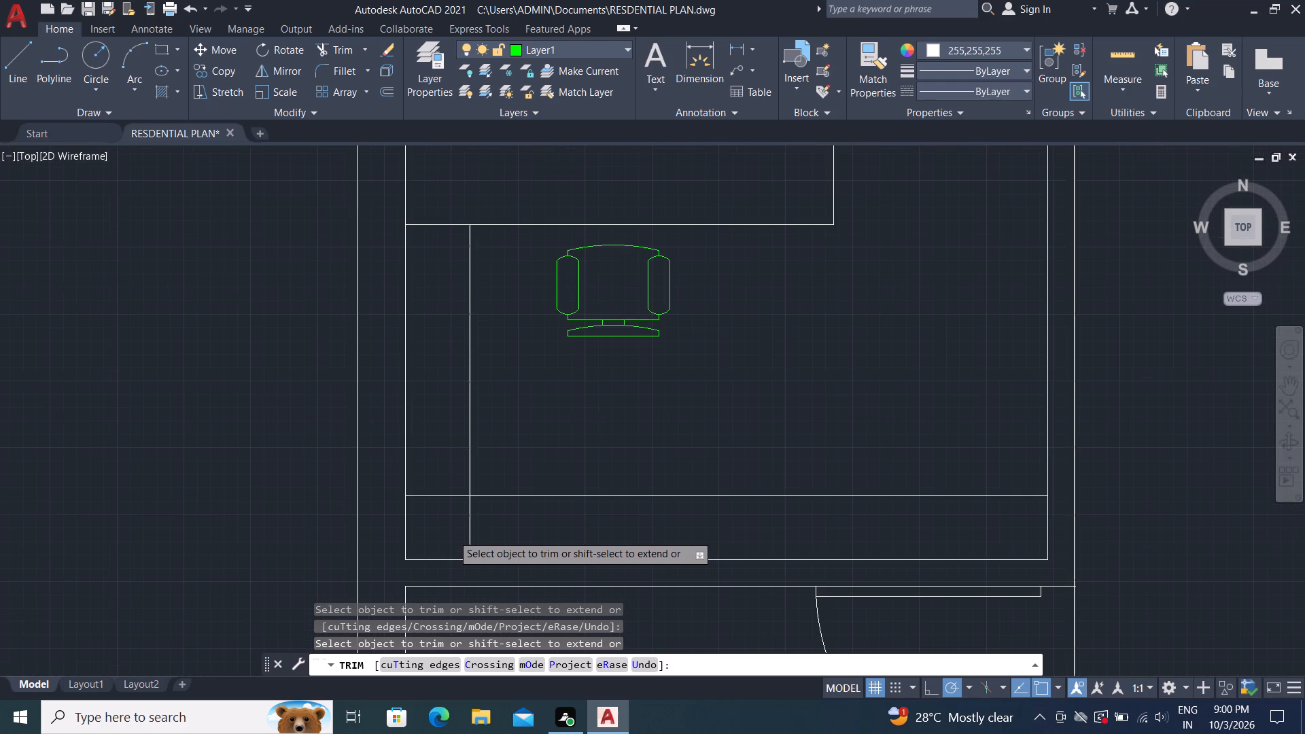
key(Escape)
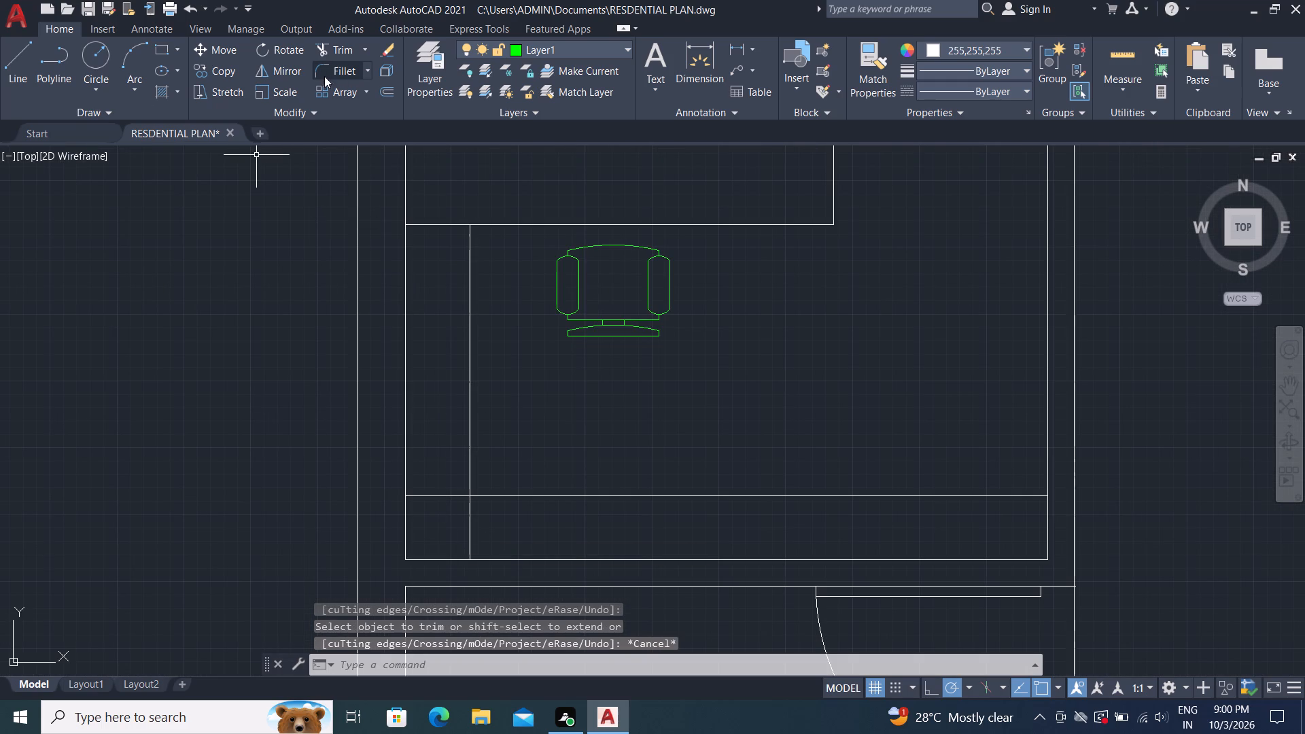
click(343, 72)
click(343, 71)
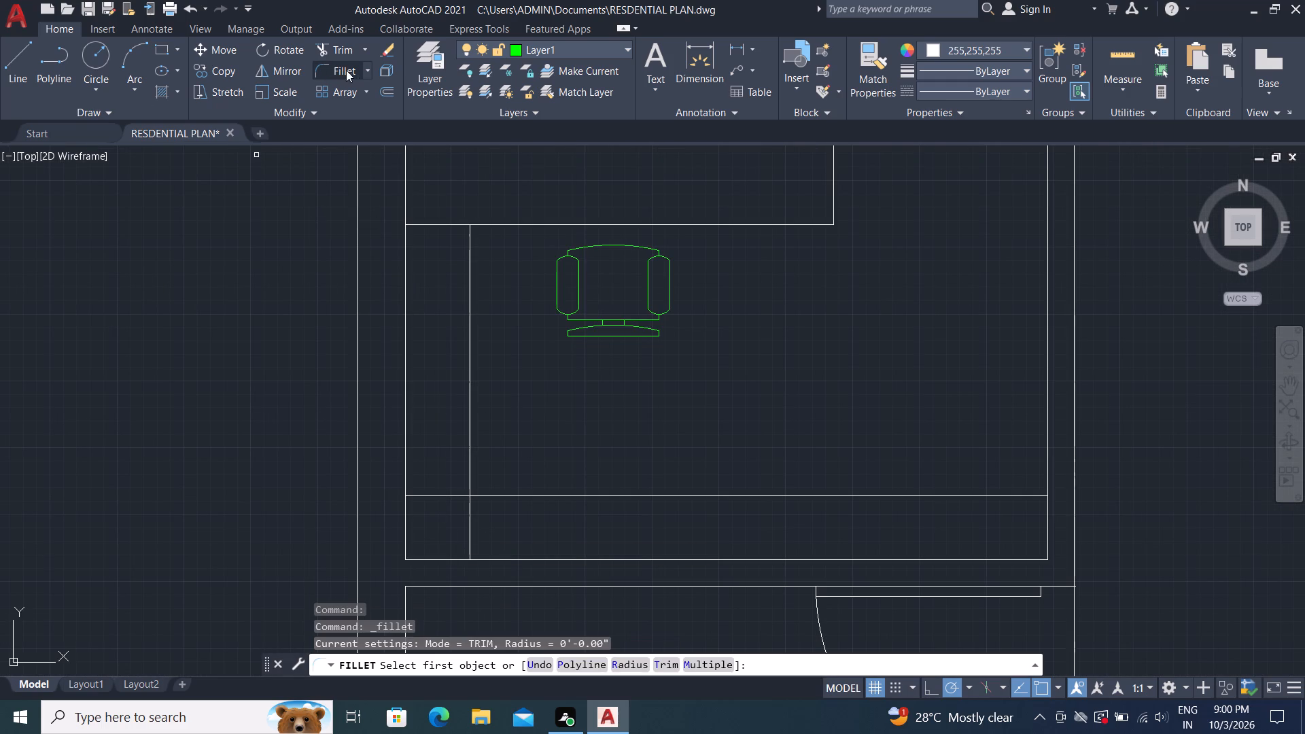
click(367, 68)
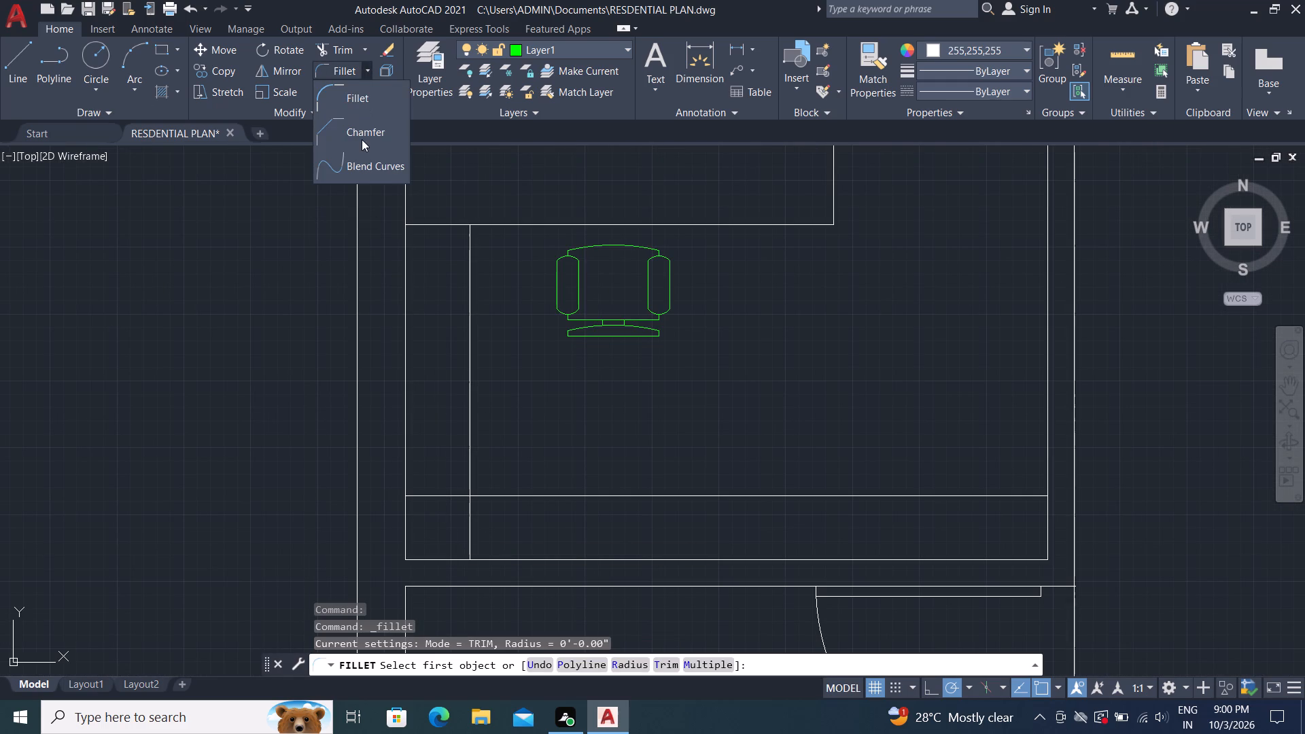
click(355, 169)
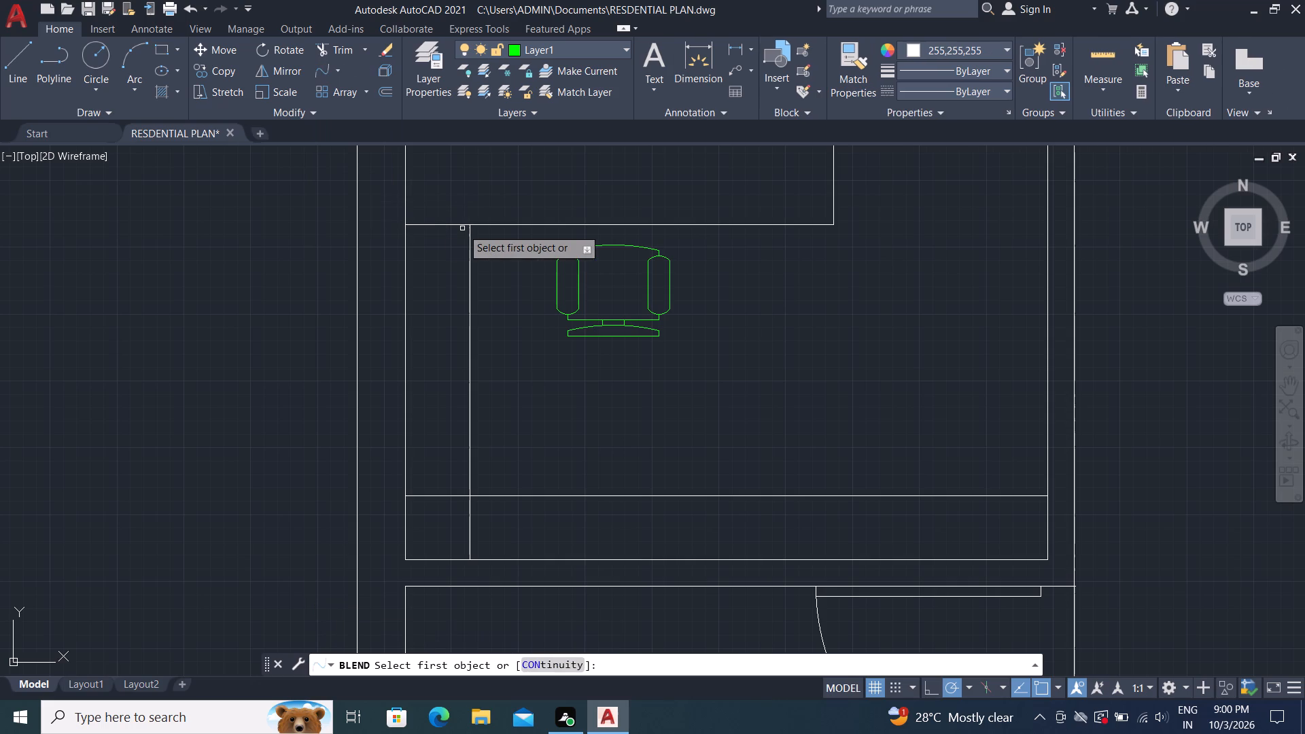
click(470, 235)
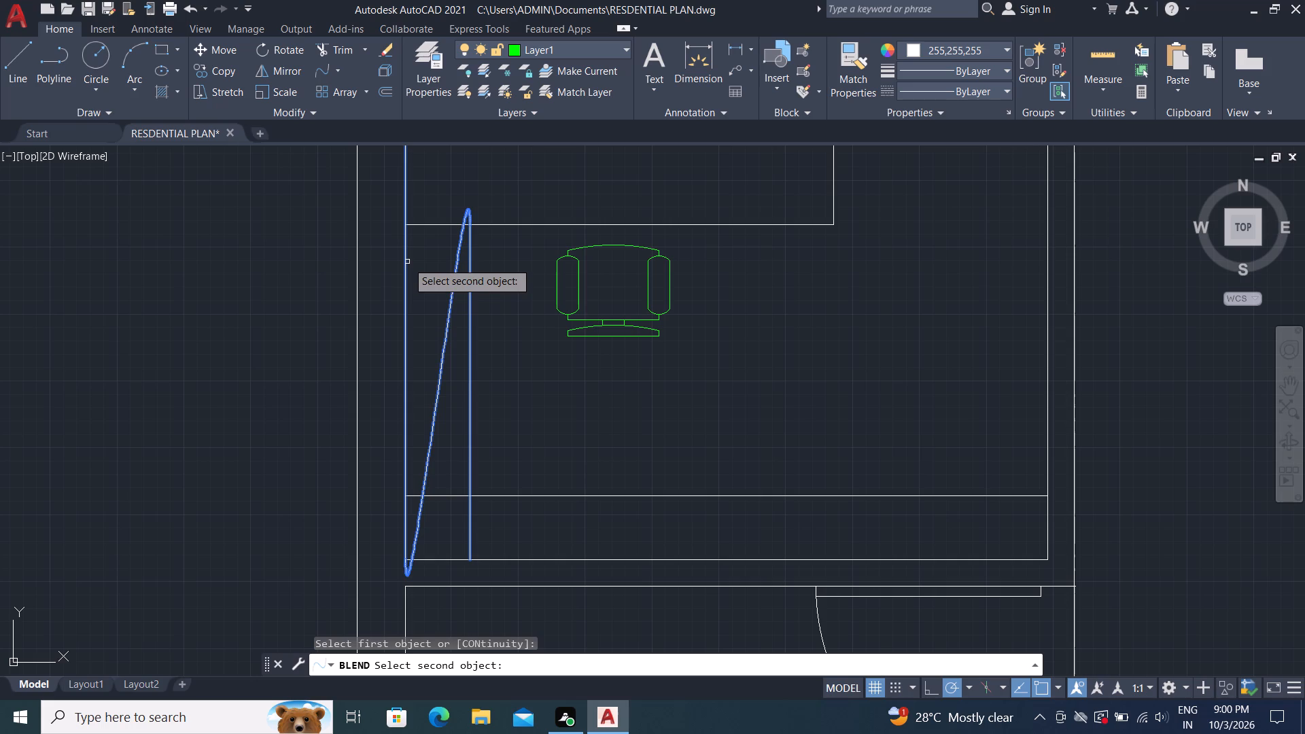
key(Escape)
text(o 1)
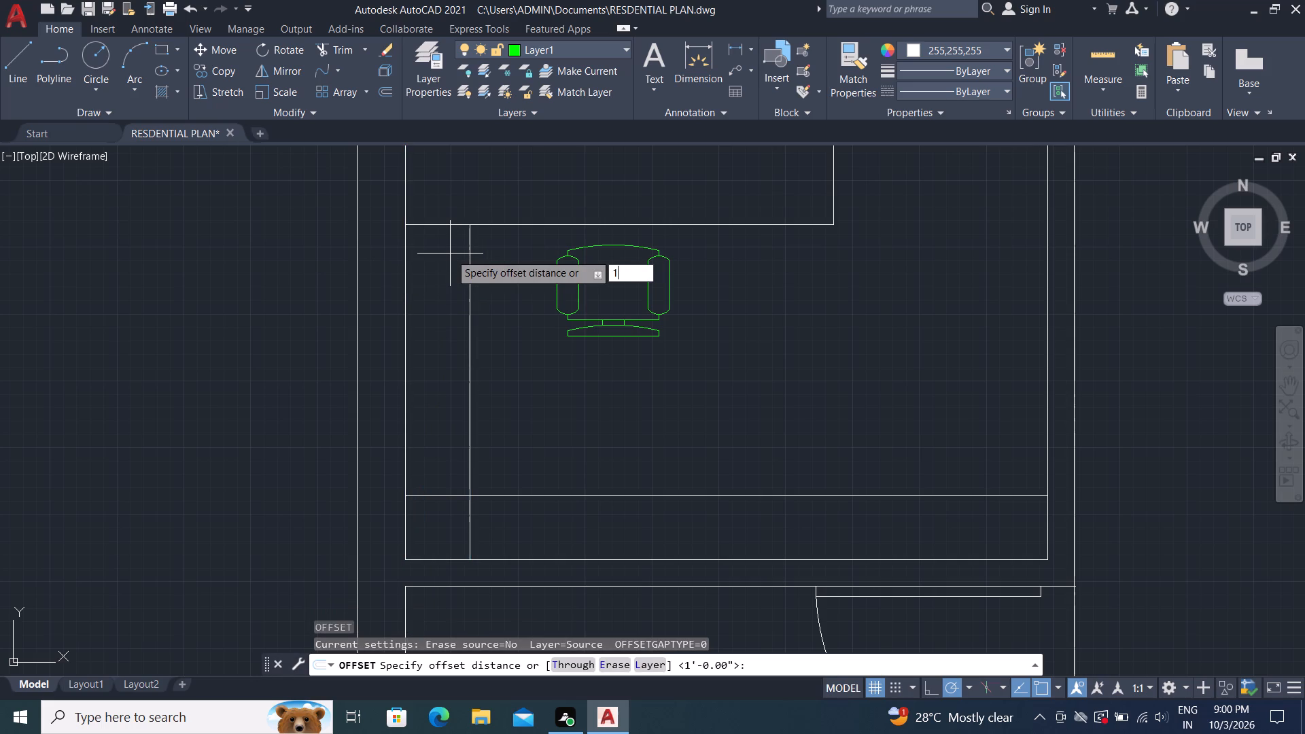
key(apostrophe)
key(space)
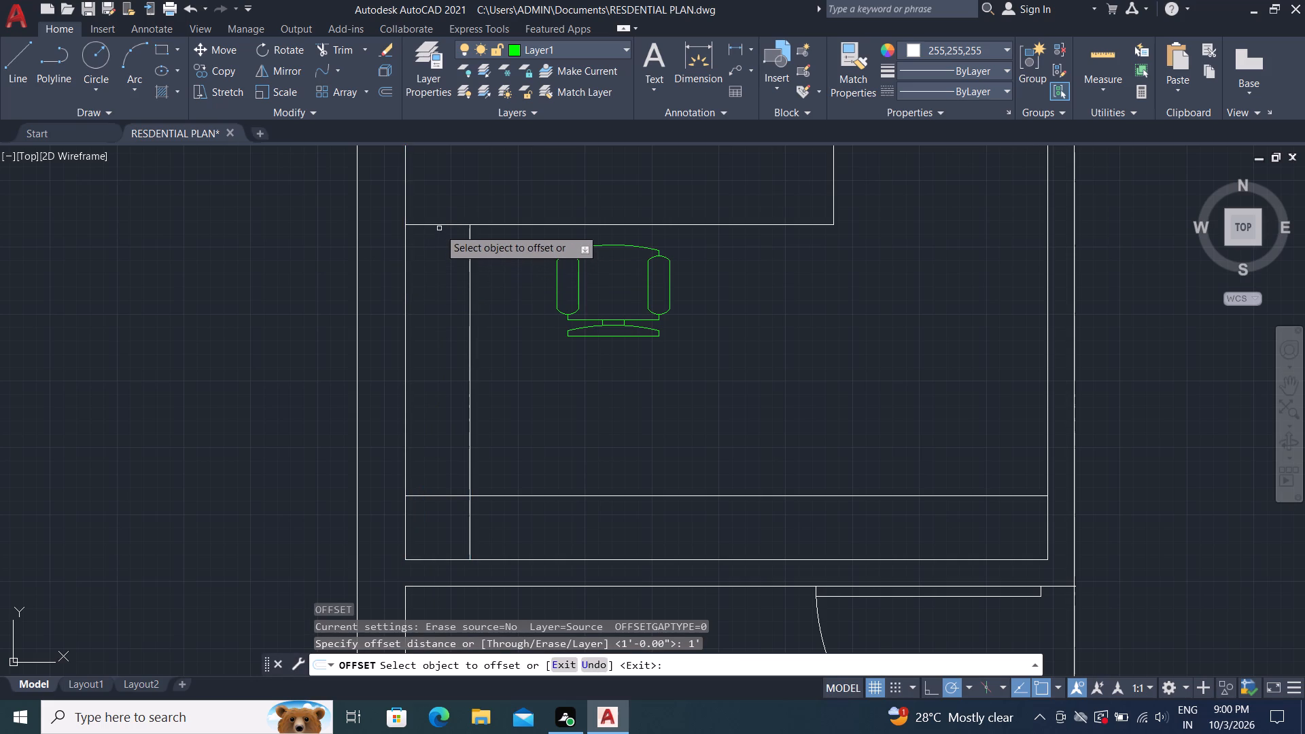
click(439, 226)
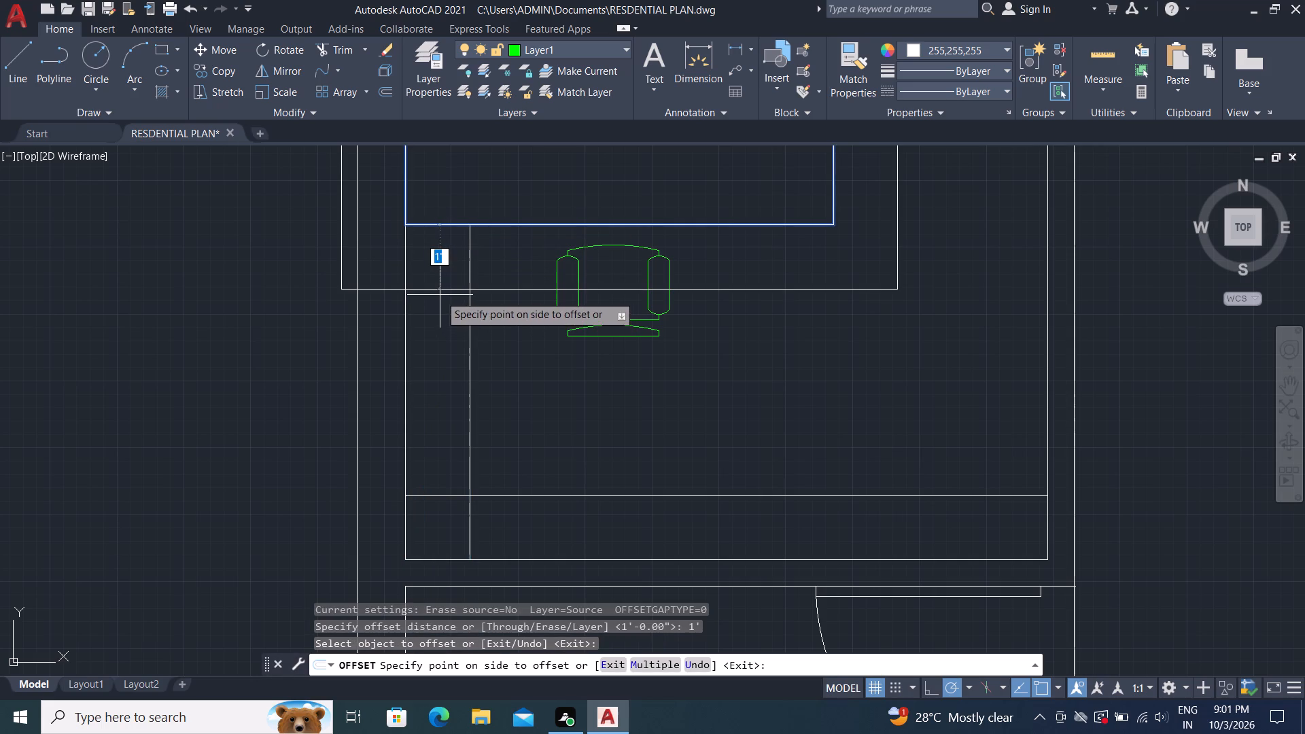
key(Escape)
Offset the south strip's front line 1' north and trim off its part east of the west strip, leaving a divider.
key(space)
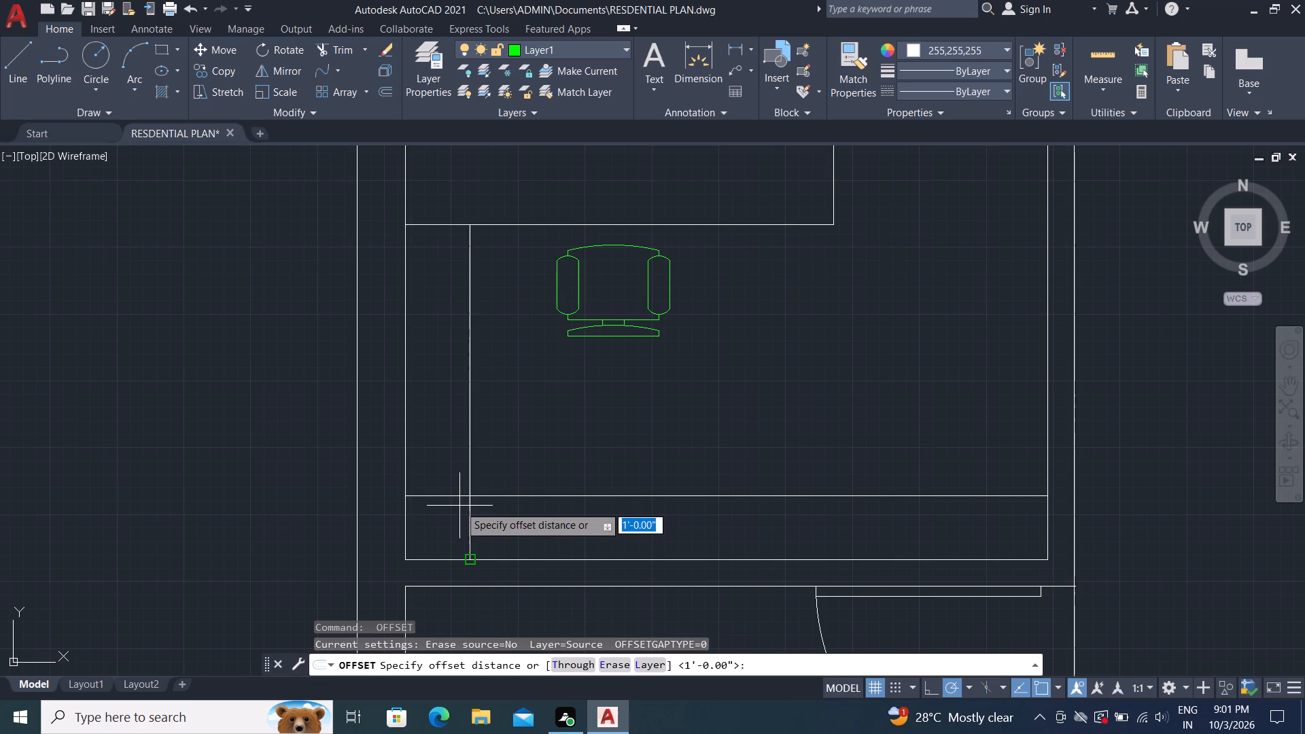
key(space)
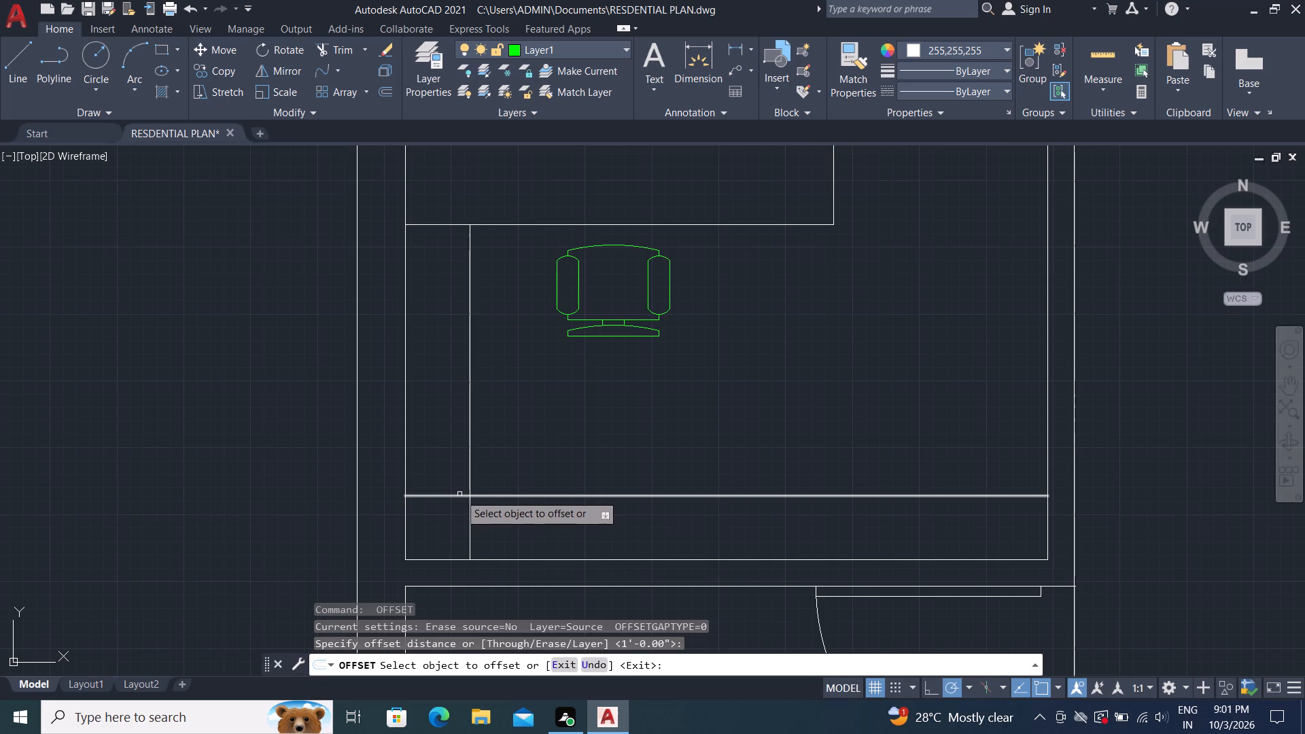
click(462, 495)
click(453, 414)
key(Escape)
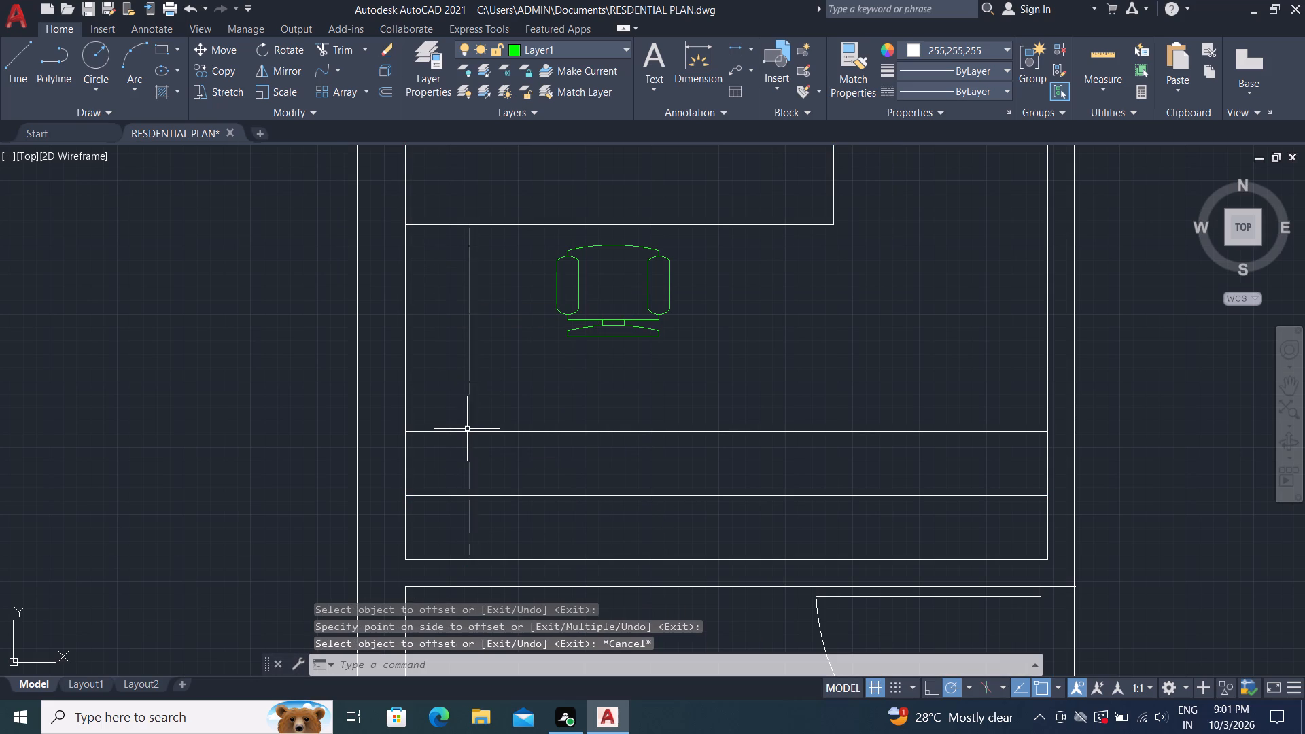
text(tr)
key(space)
click(527, 430)
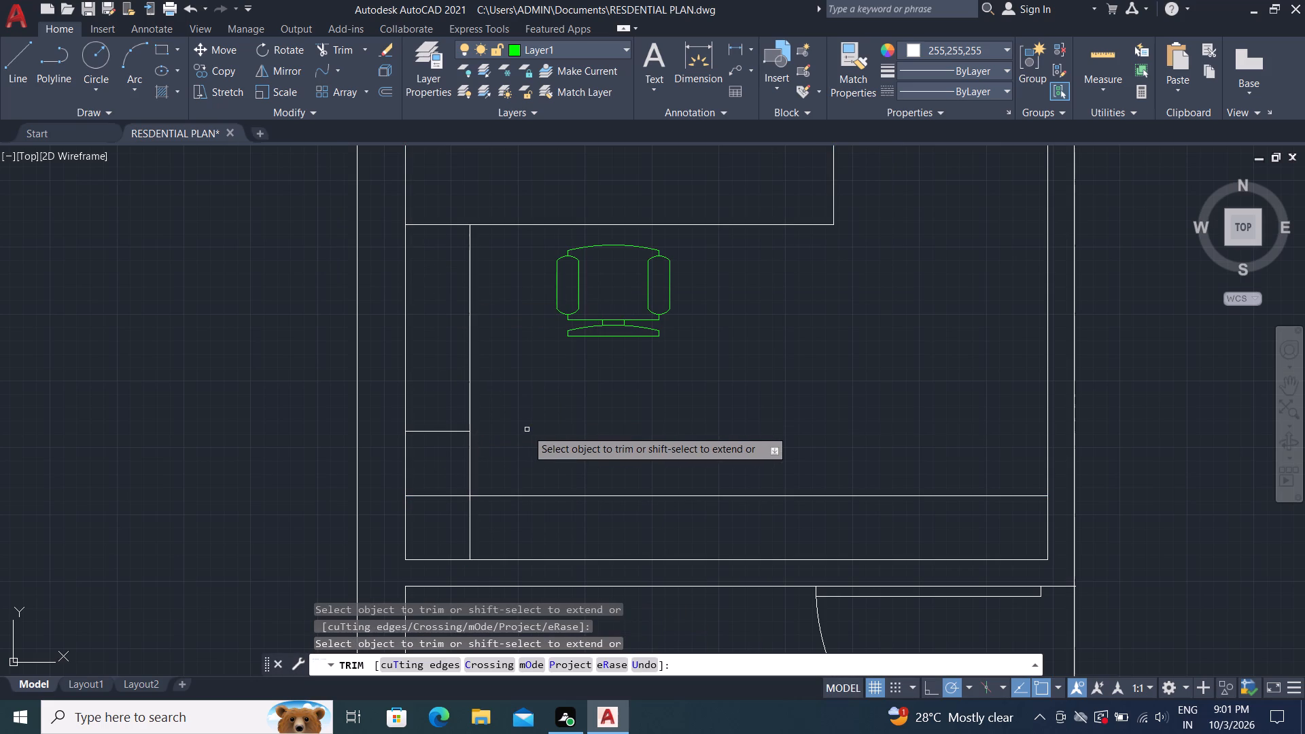
key(Escape)
key(space)
key(space)
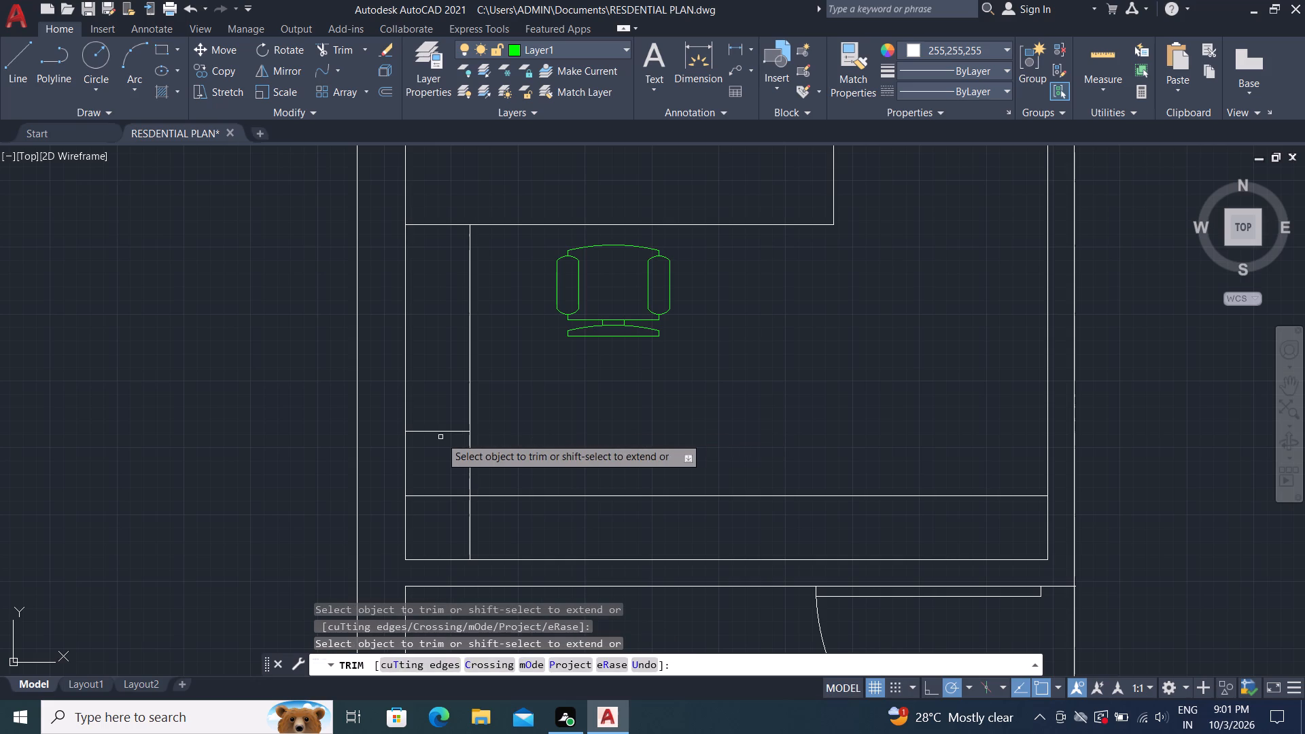
key(Escape)
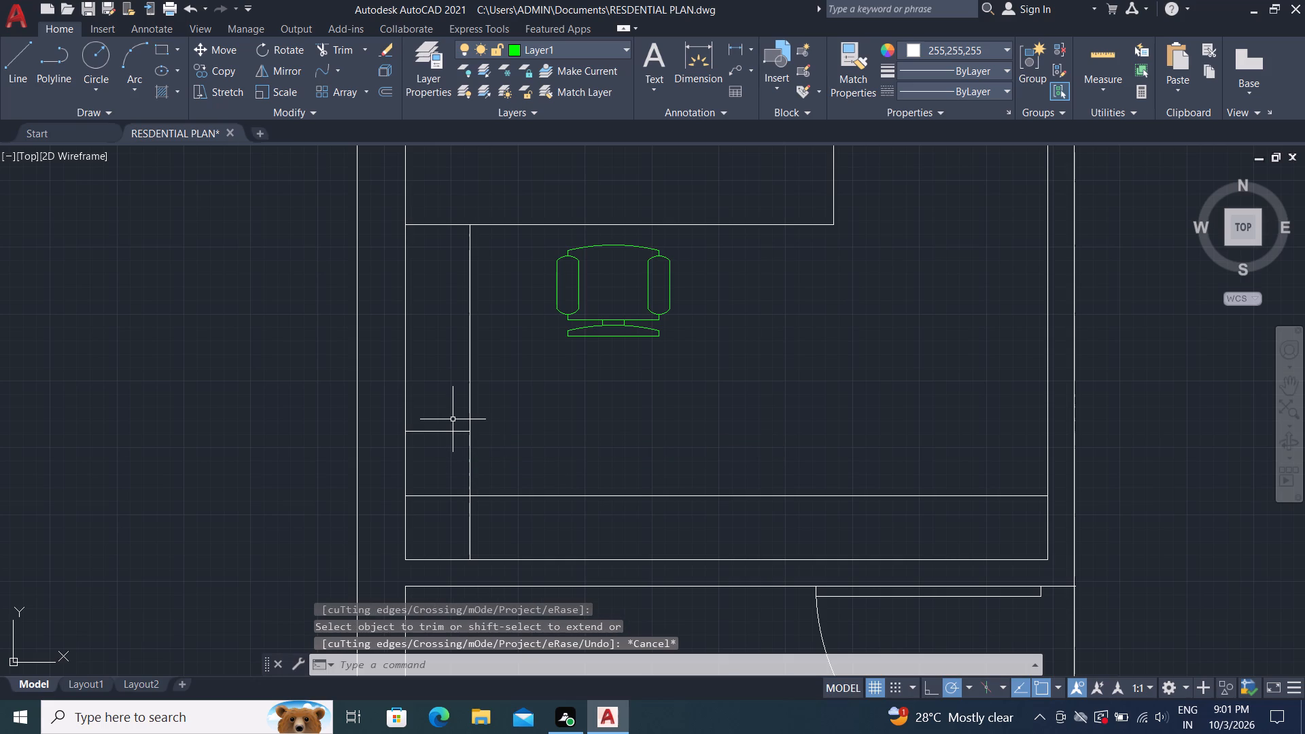
Offset the west strip's divider northward twice at 1' spacing to add two more dividers toward the desk.
text(o)
key(space)
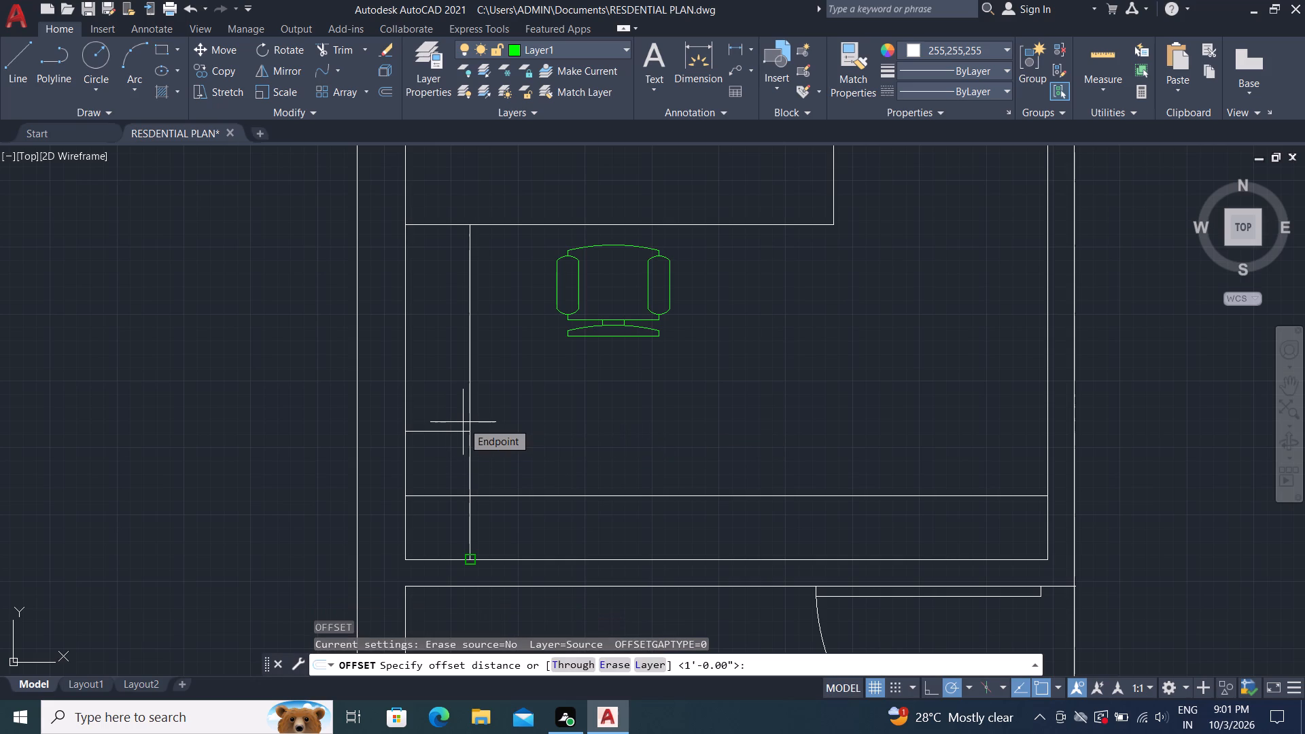
key(space)
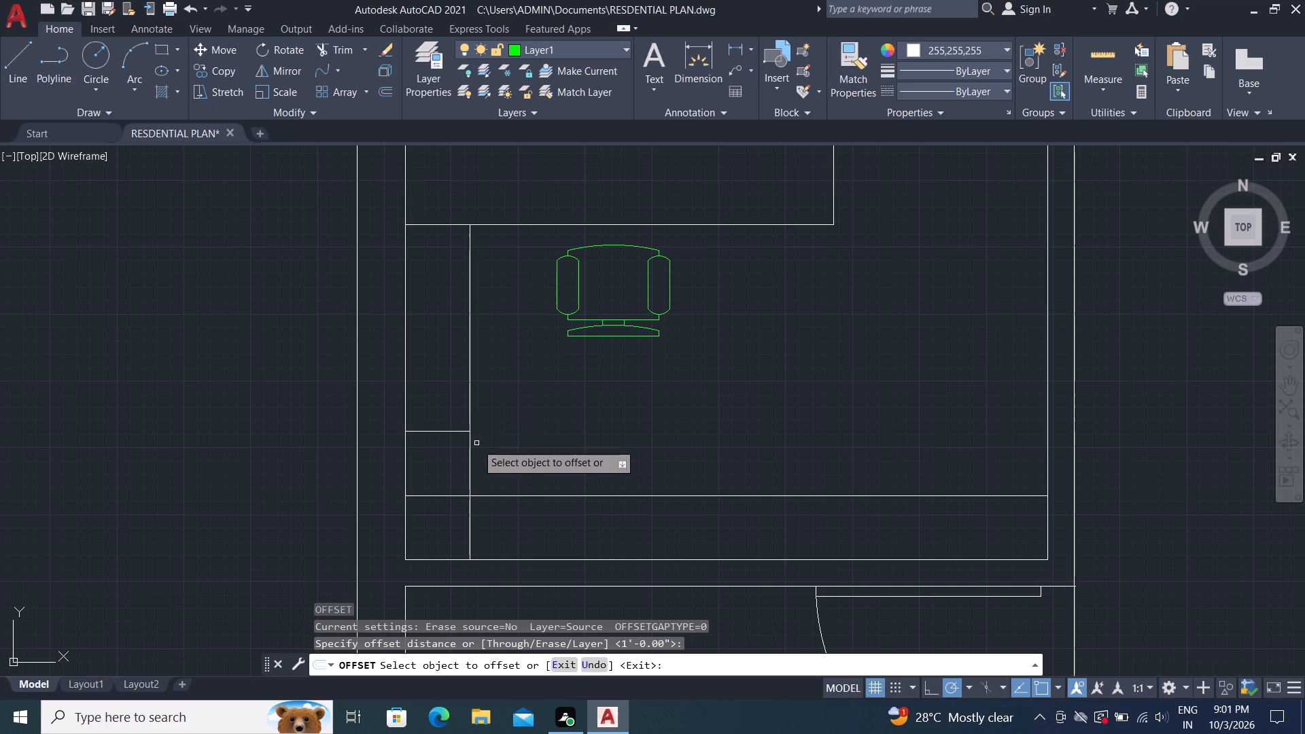
click(456, 430)
click(417, 317)
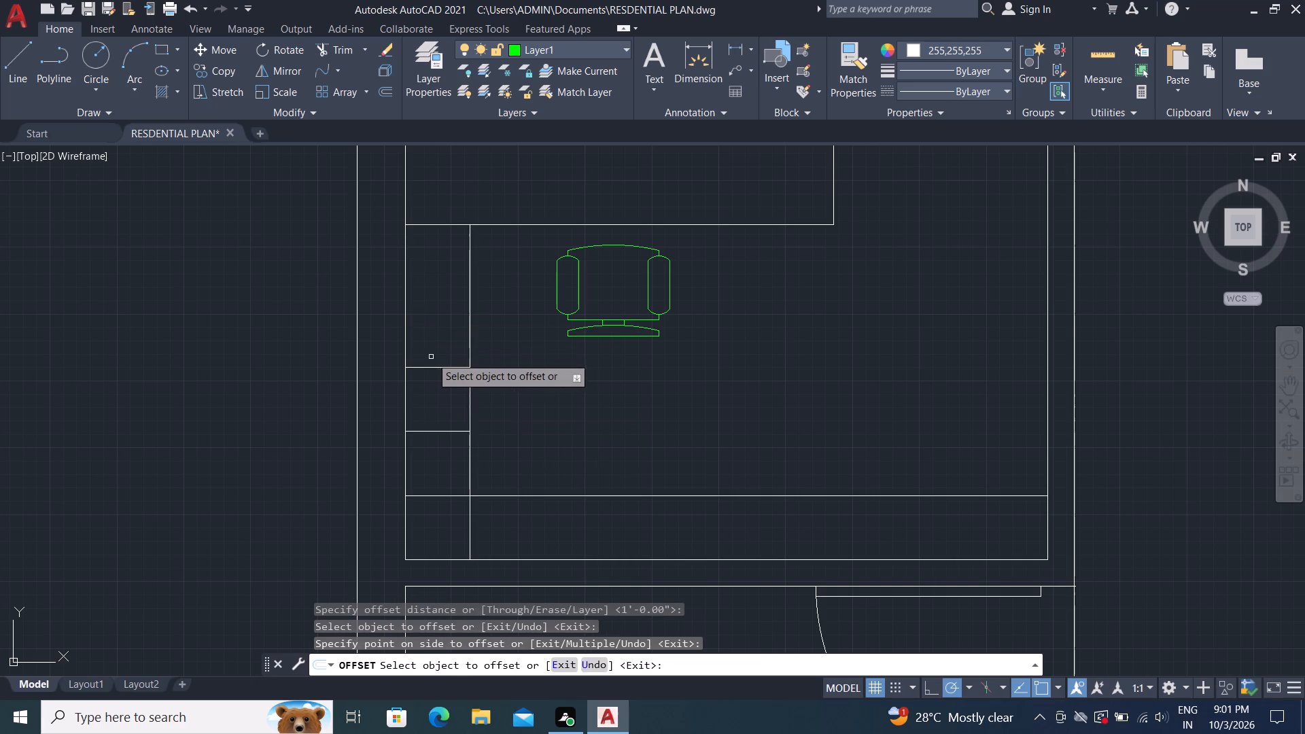
click(446, 366)
click(430, 277)
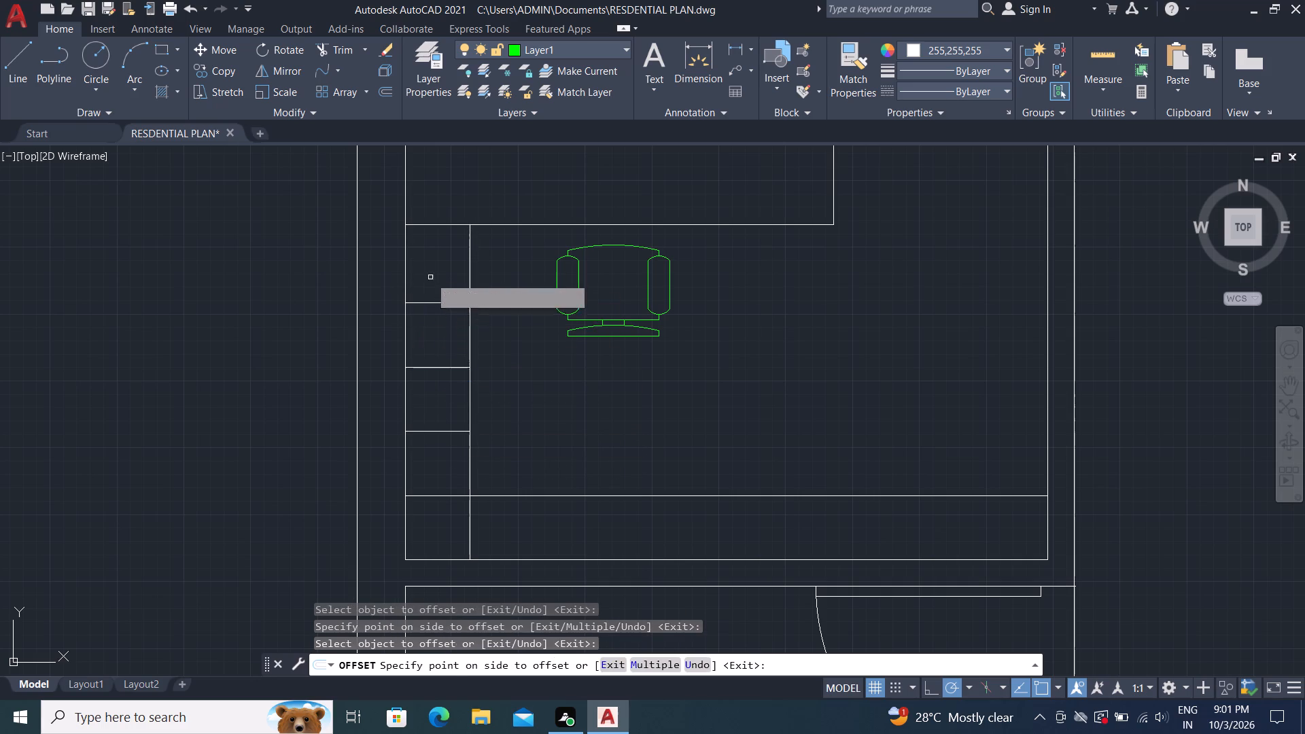
Offset the west strip's front line 1' east and trim its part north of the south strip, leaving a divider.
click(469, 516)
click(527, 521)
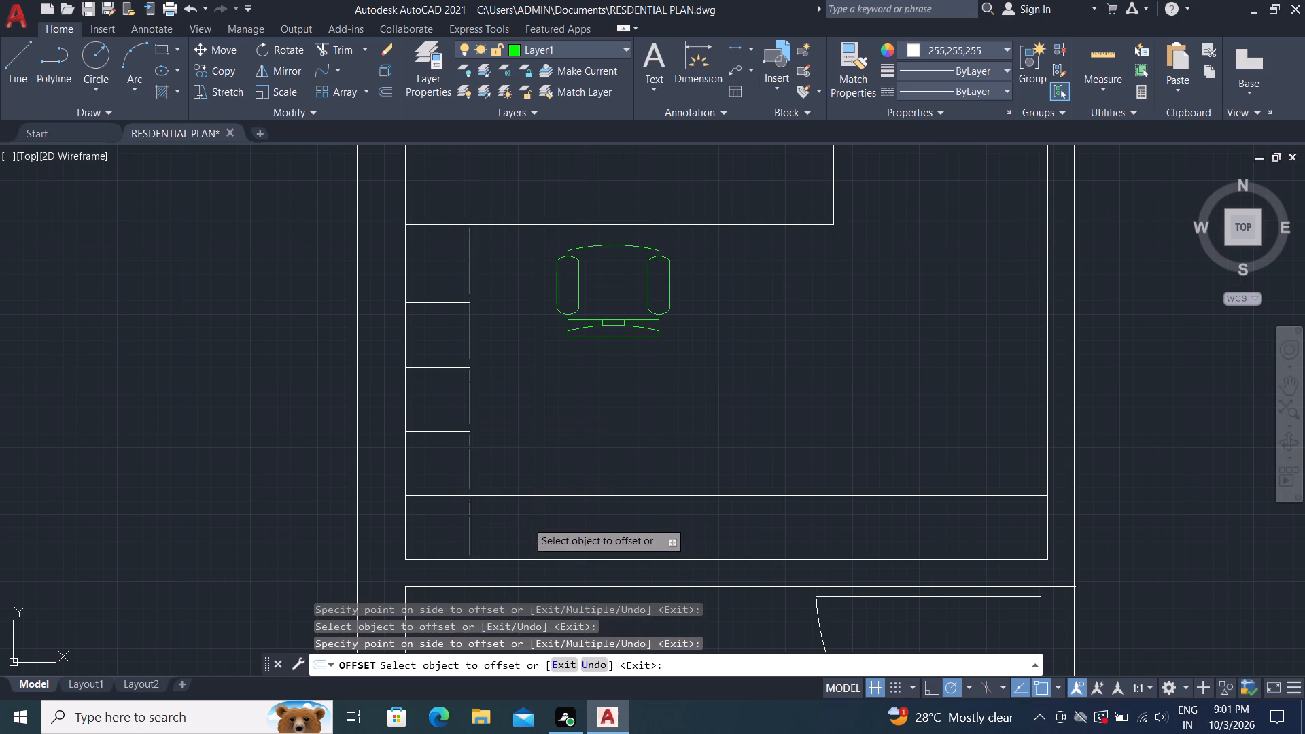
key(Escape)
key(t)
key(r)
key(space)
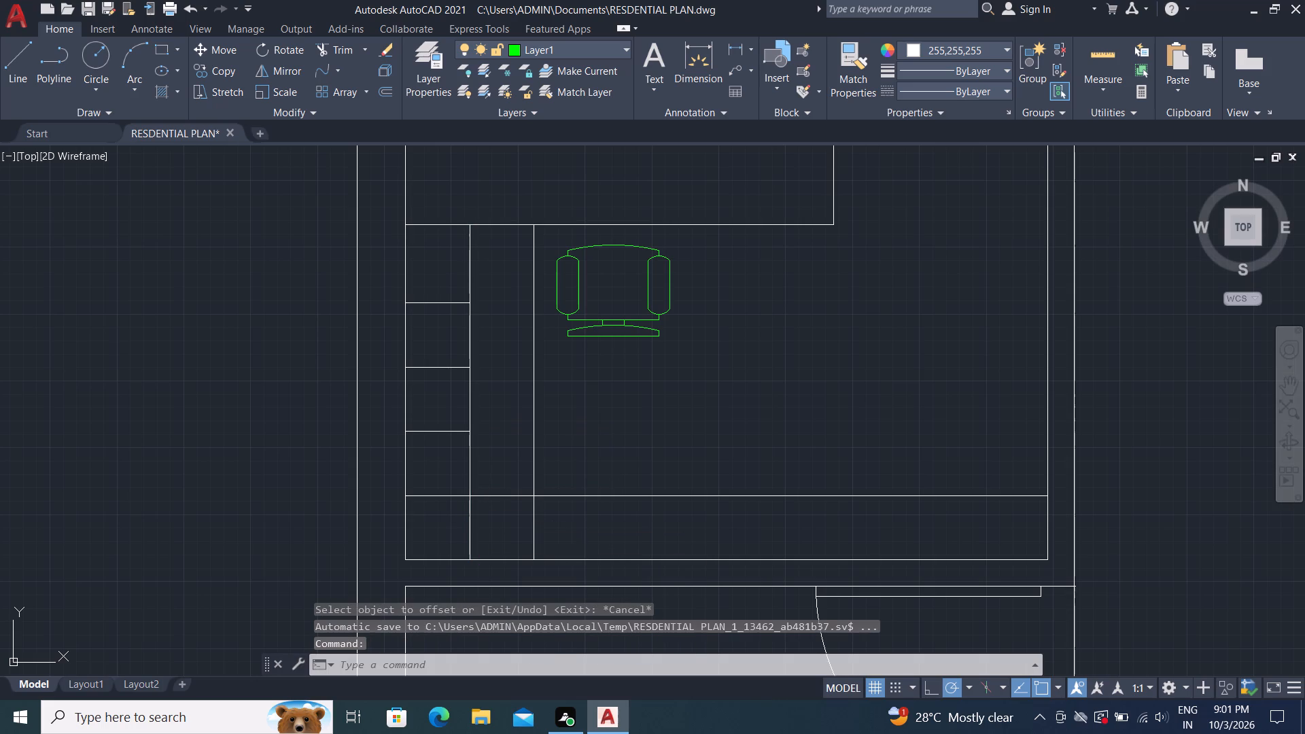
click(534, 466)
key(Escape)
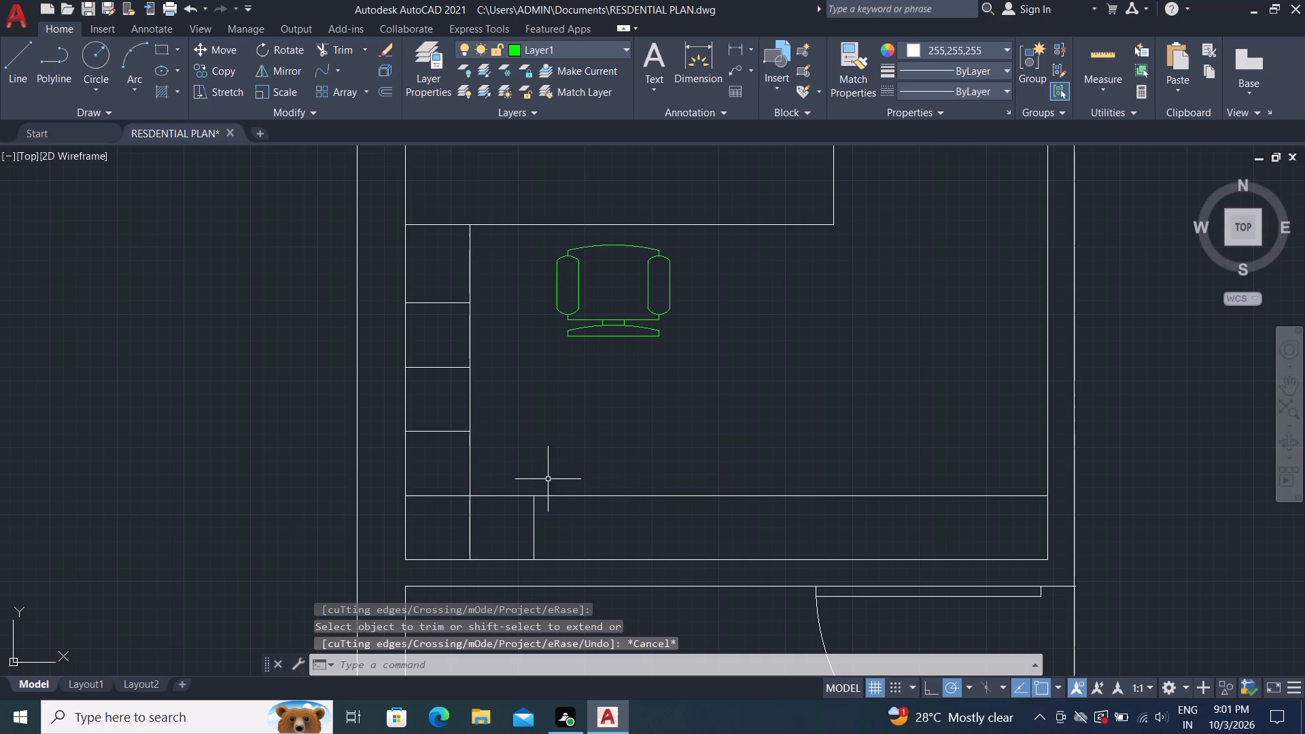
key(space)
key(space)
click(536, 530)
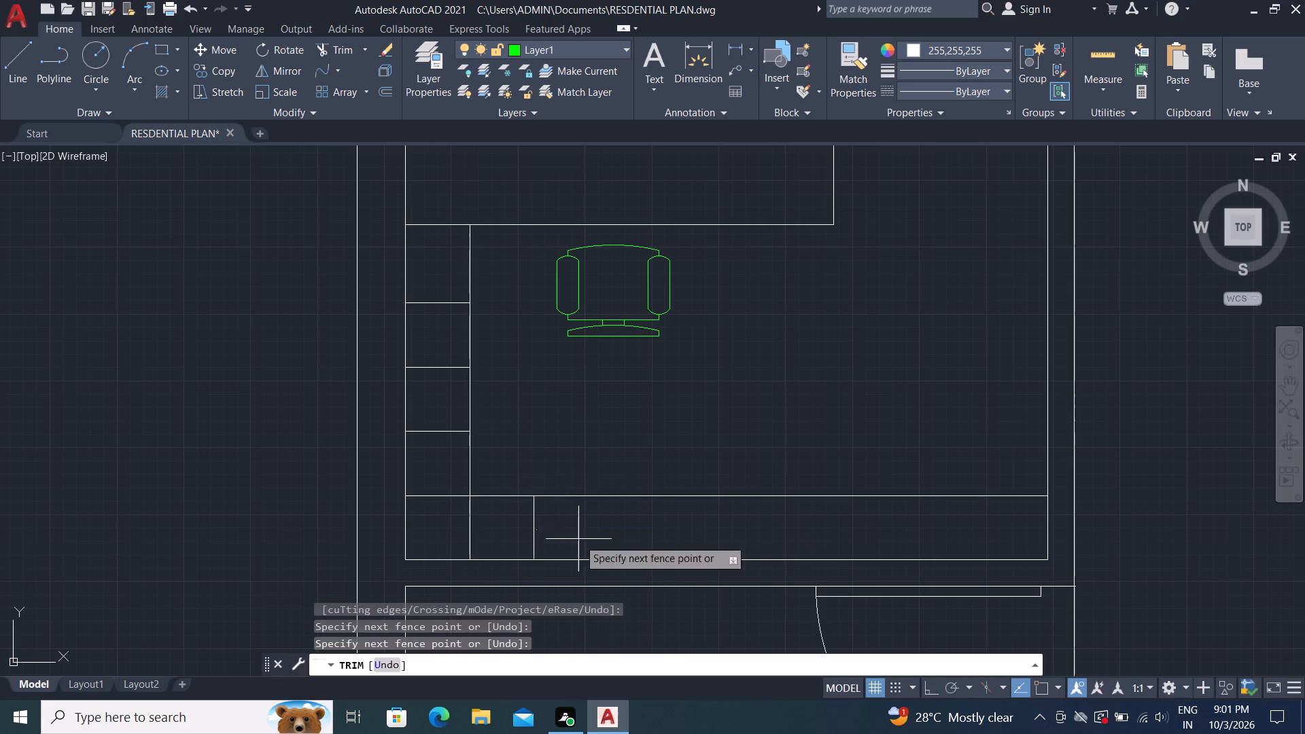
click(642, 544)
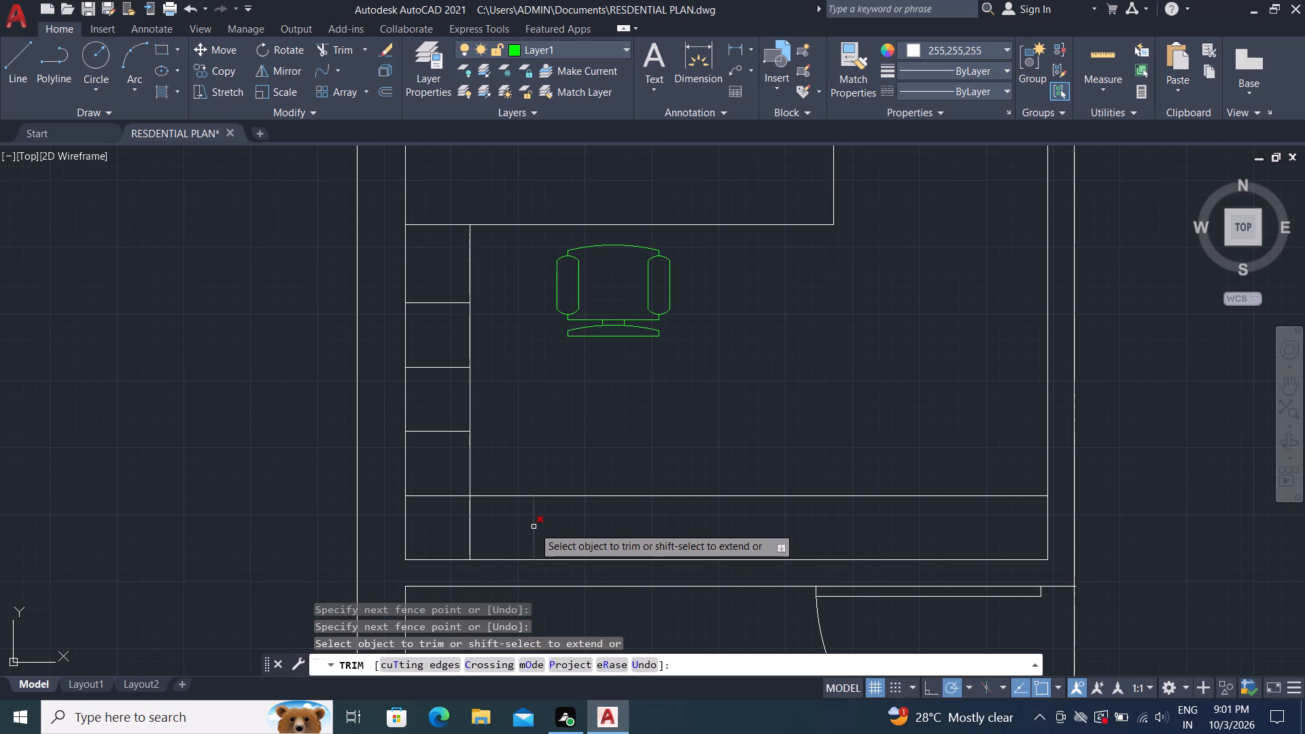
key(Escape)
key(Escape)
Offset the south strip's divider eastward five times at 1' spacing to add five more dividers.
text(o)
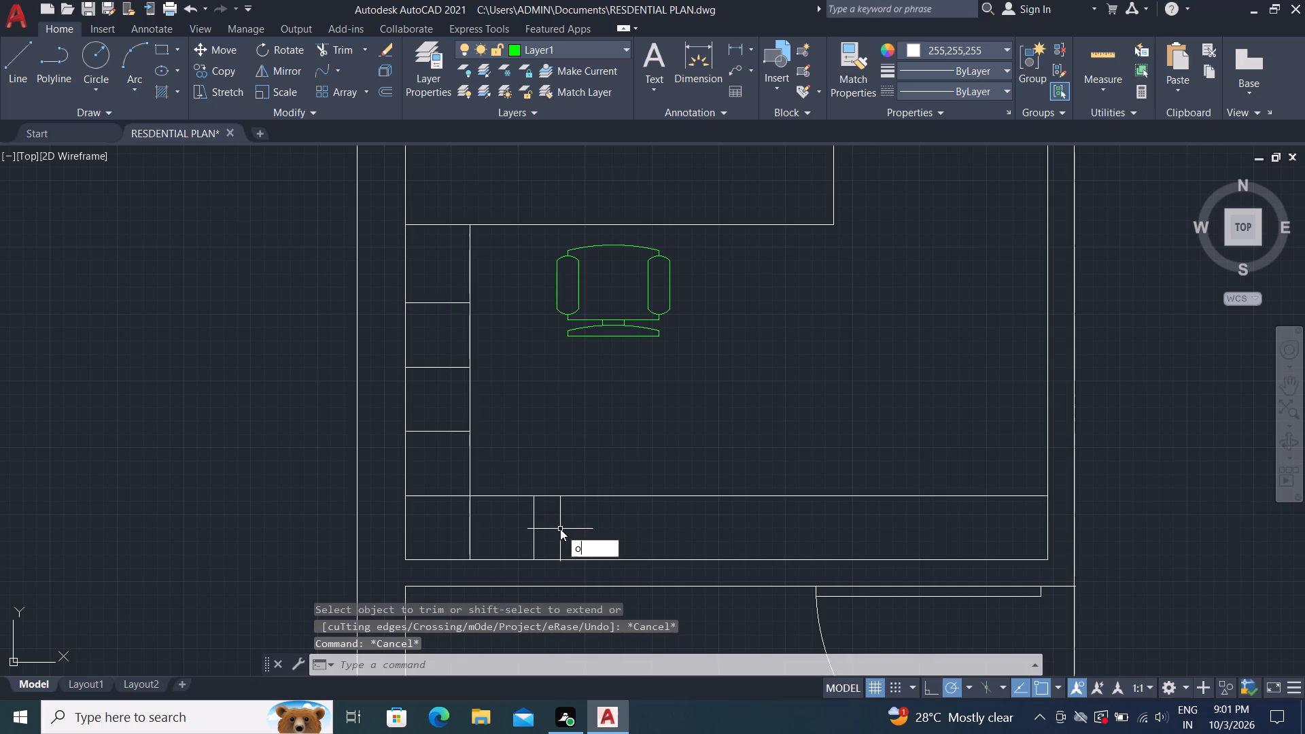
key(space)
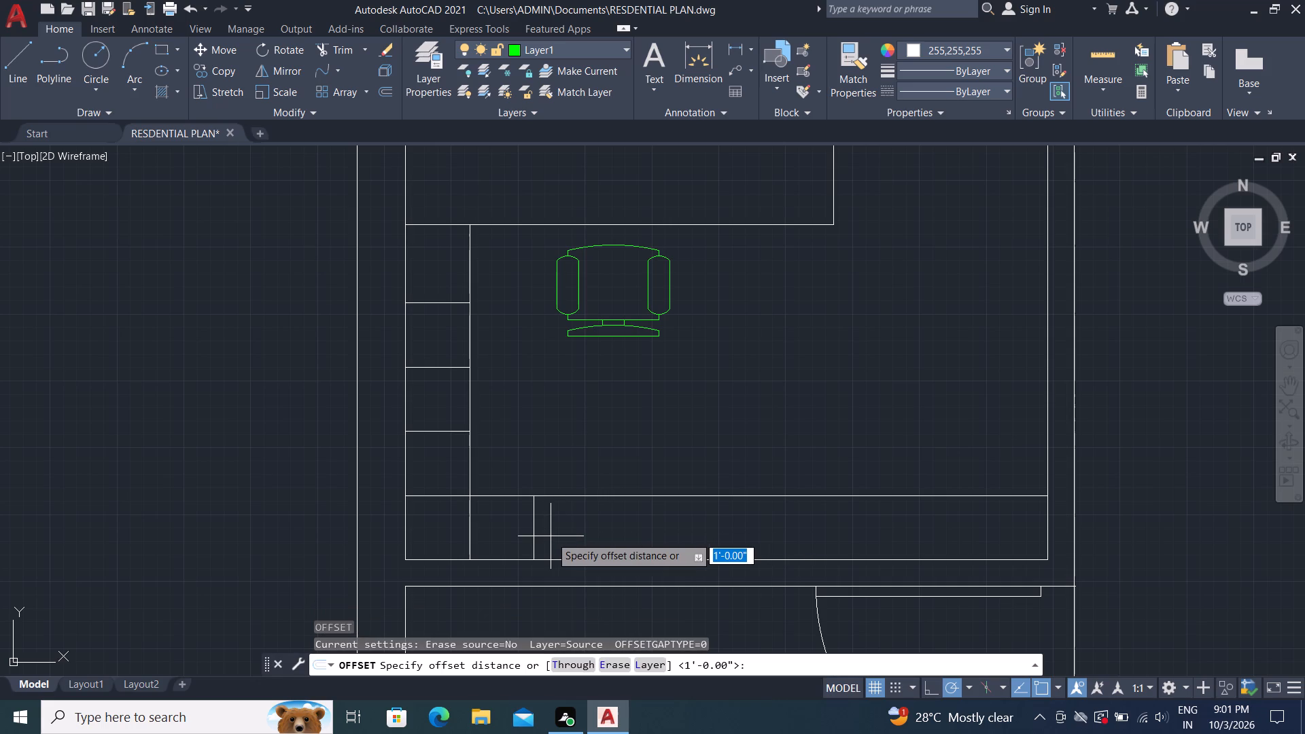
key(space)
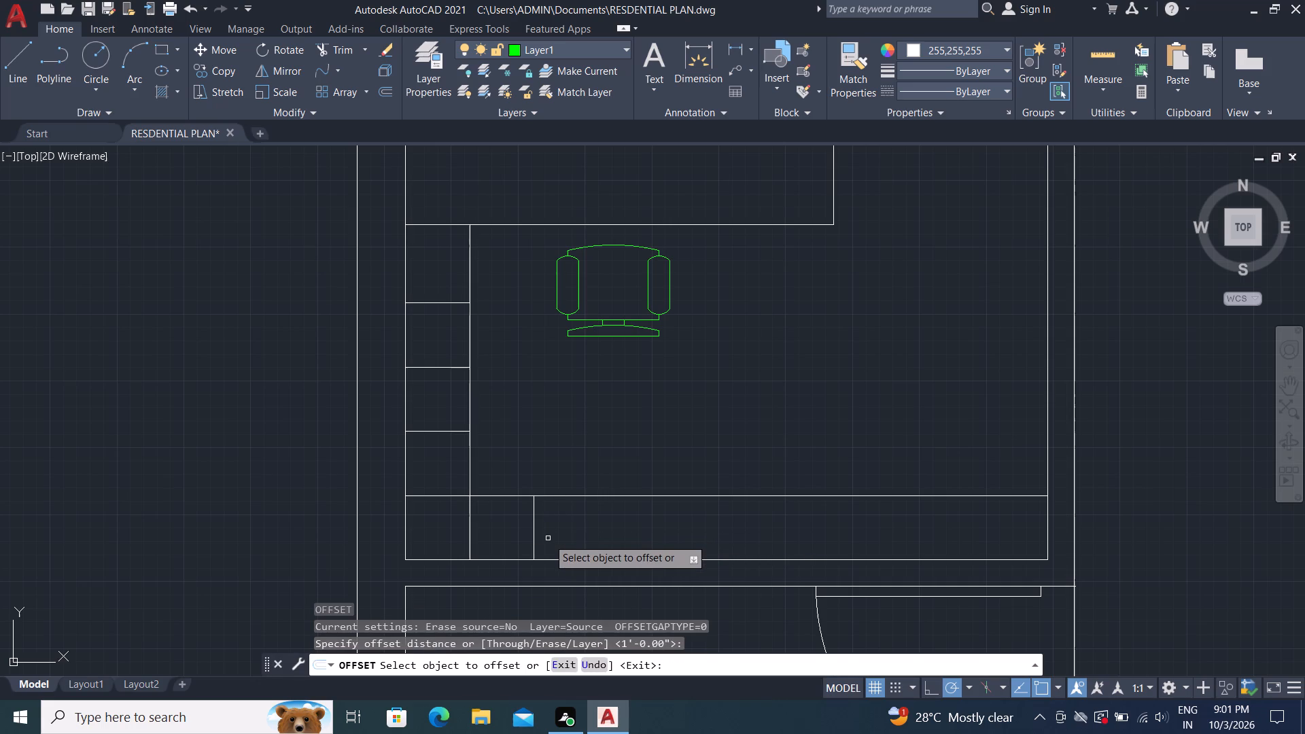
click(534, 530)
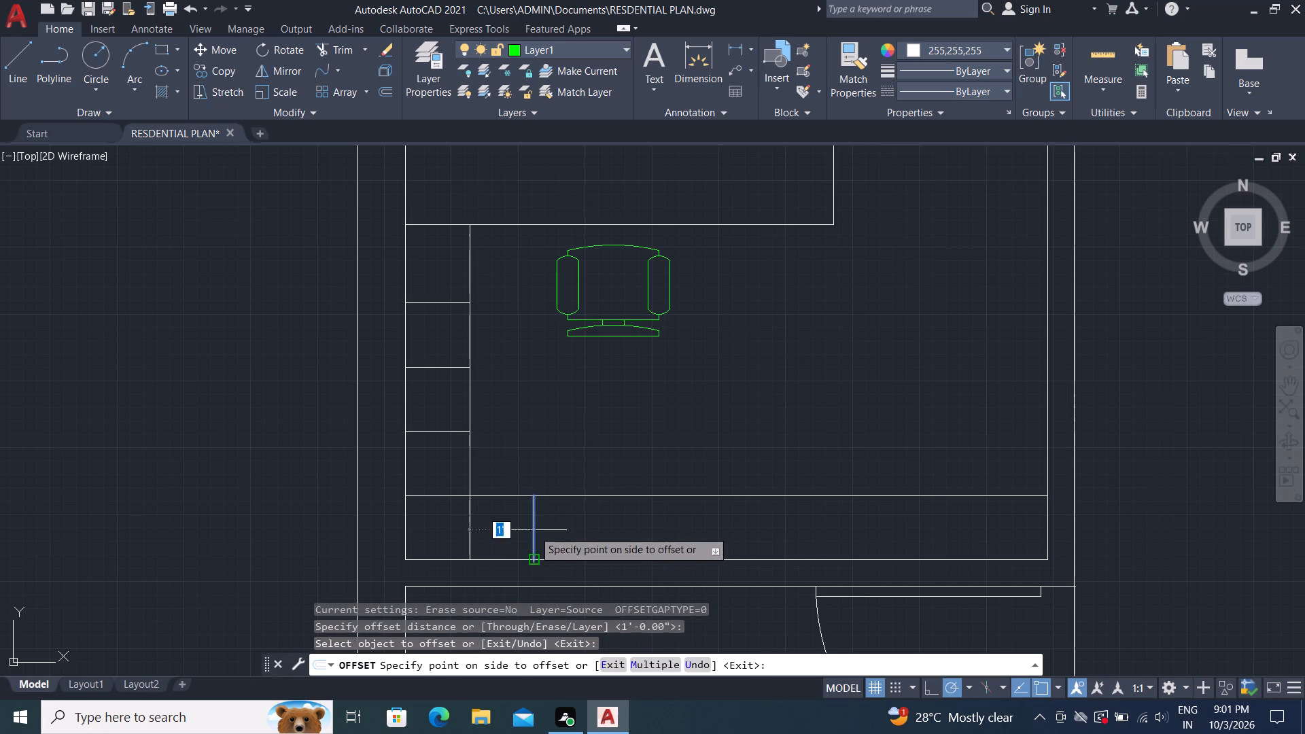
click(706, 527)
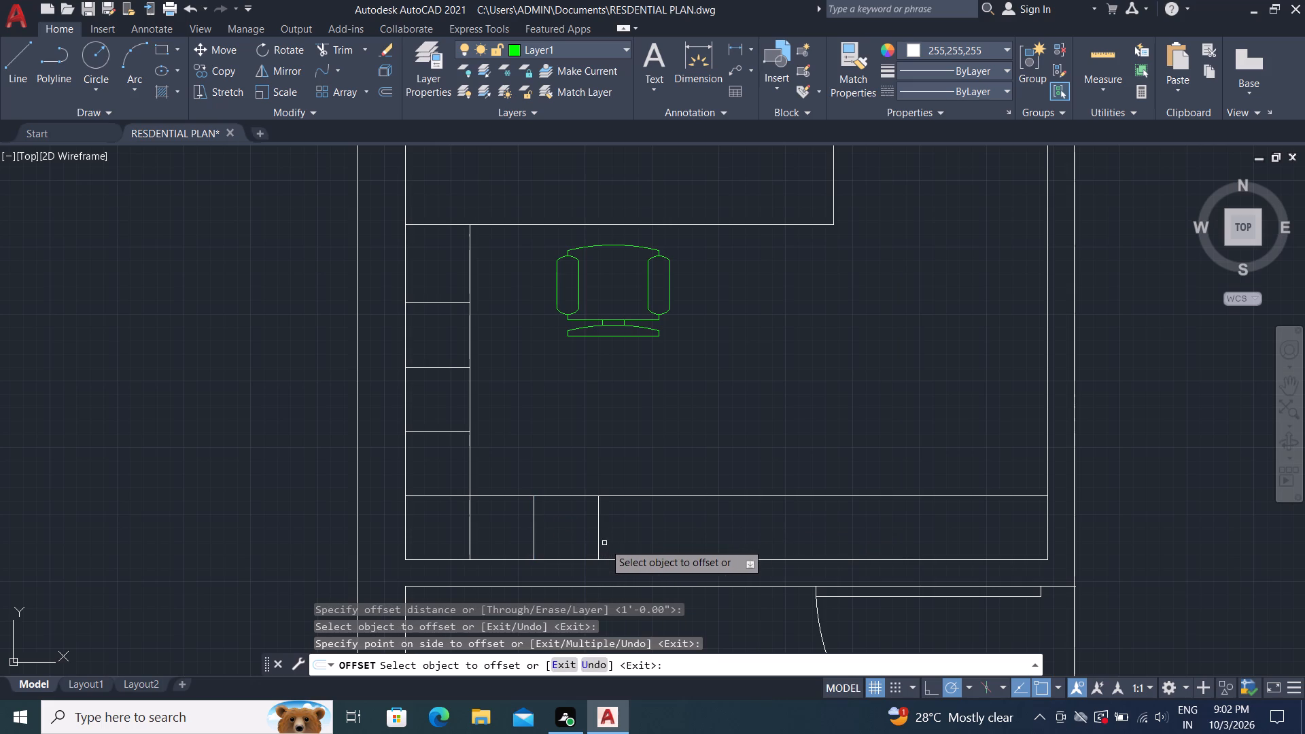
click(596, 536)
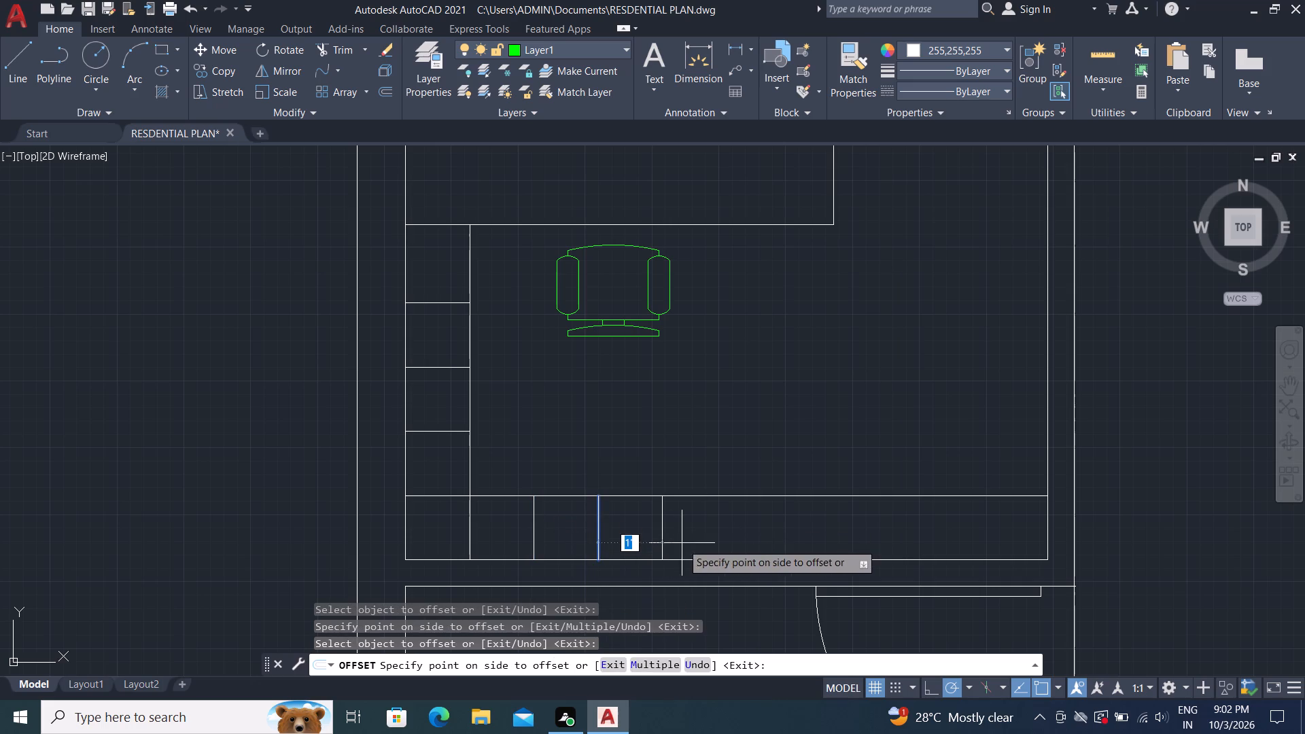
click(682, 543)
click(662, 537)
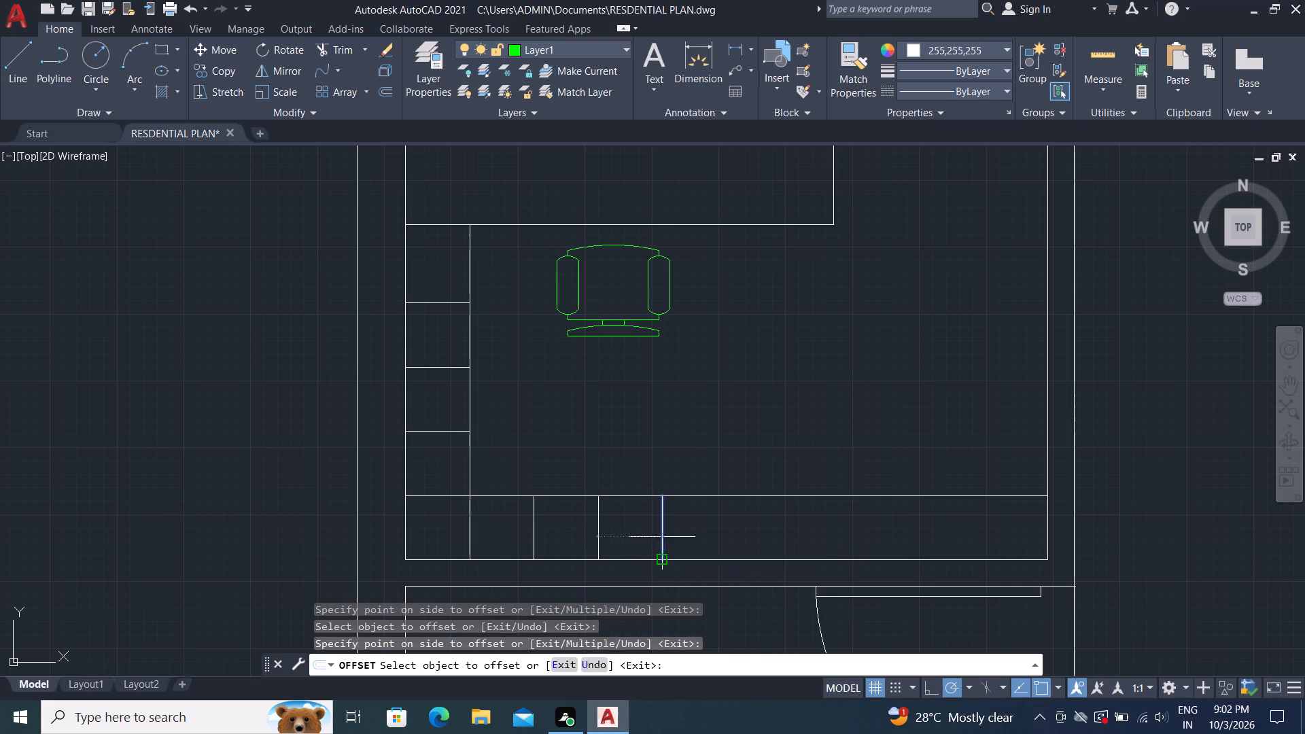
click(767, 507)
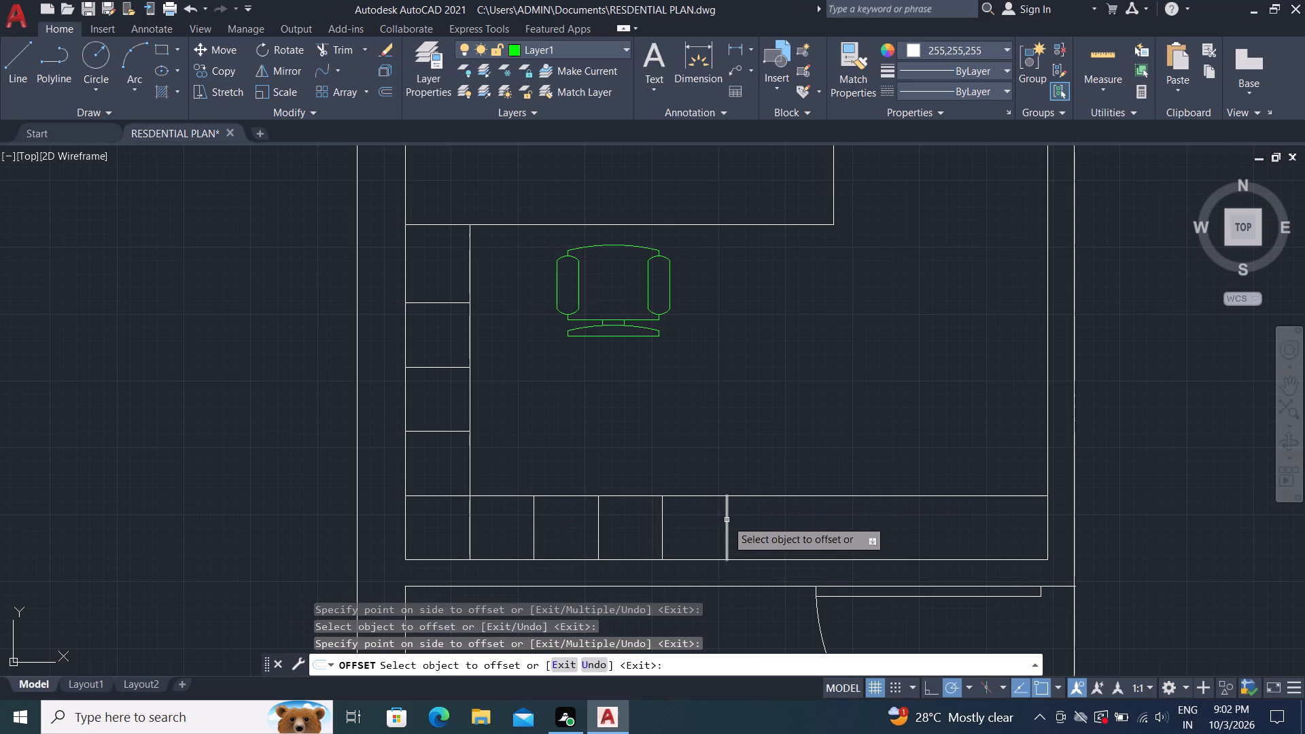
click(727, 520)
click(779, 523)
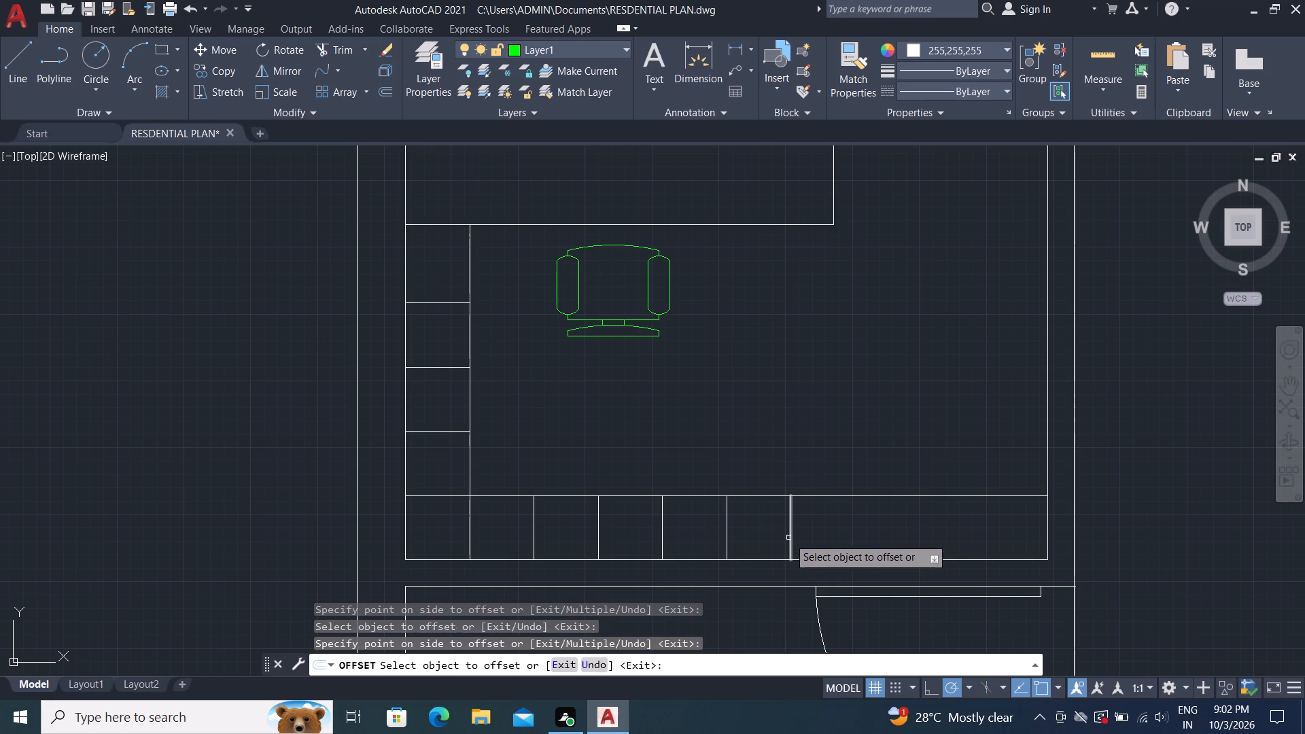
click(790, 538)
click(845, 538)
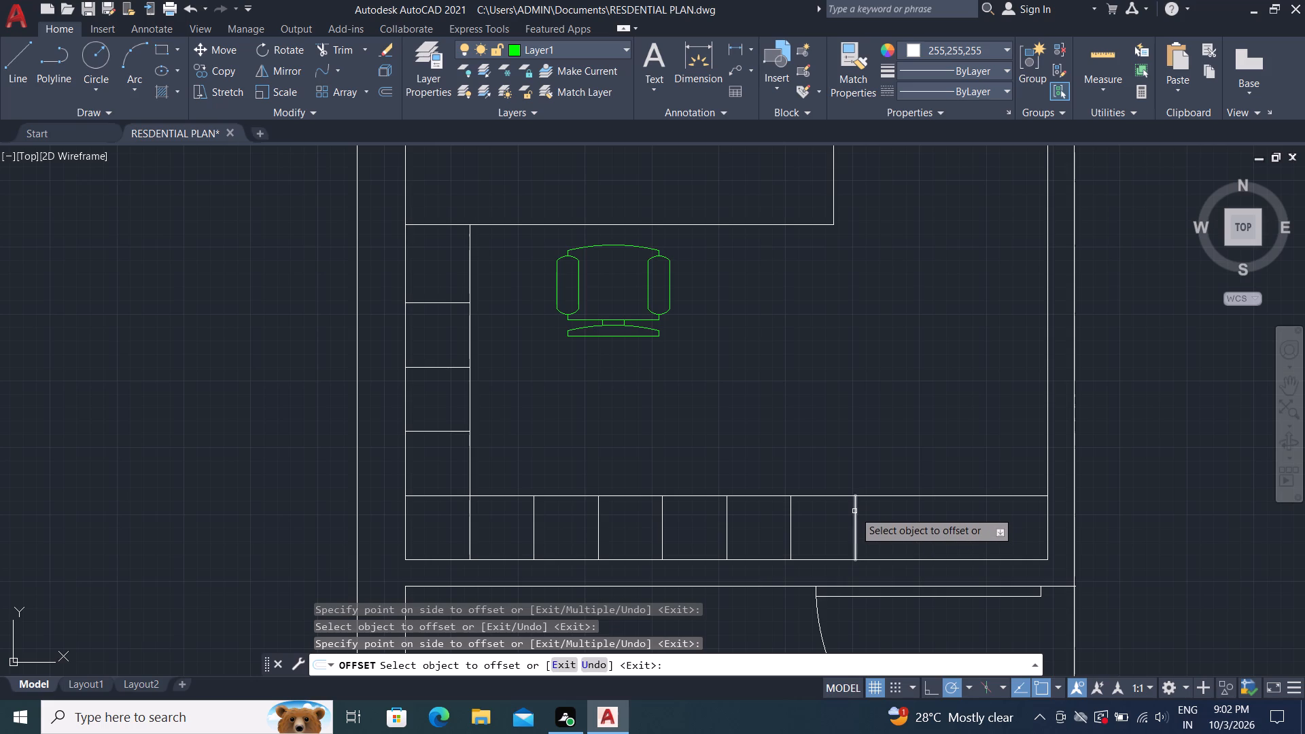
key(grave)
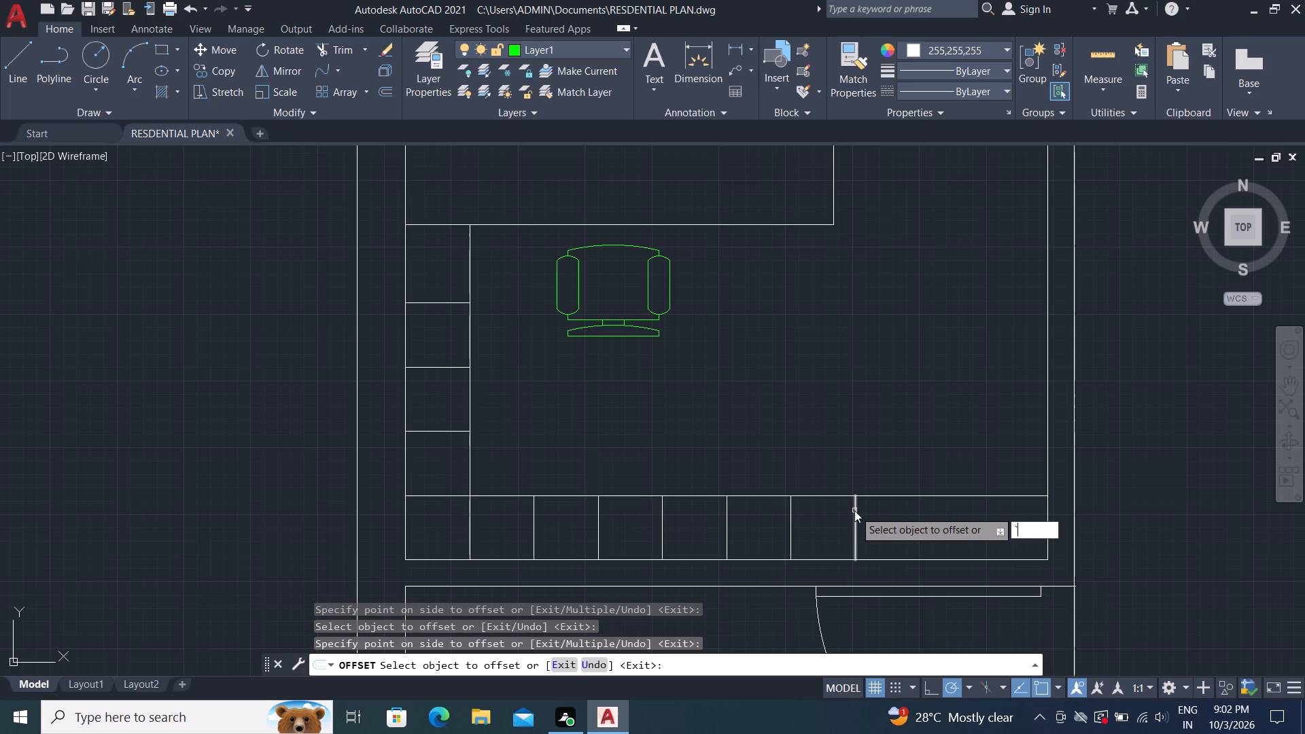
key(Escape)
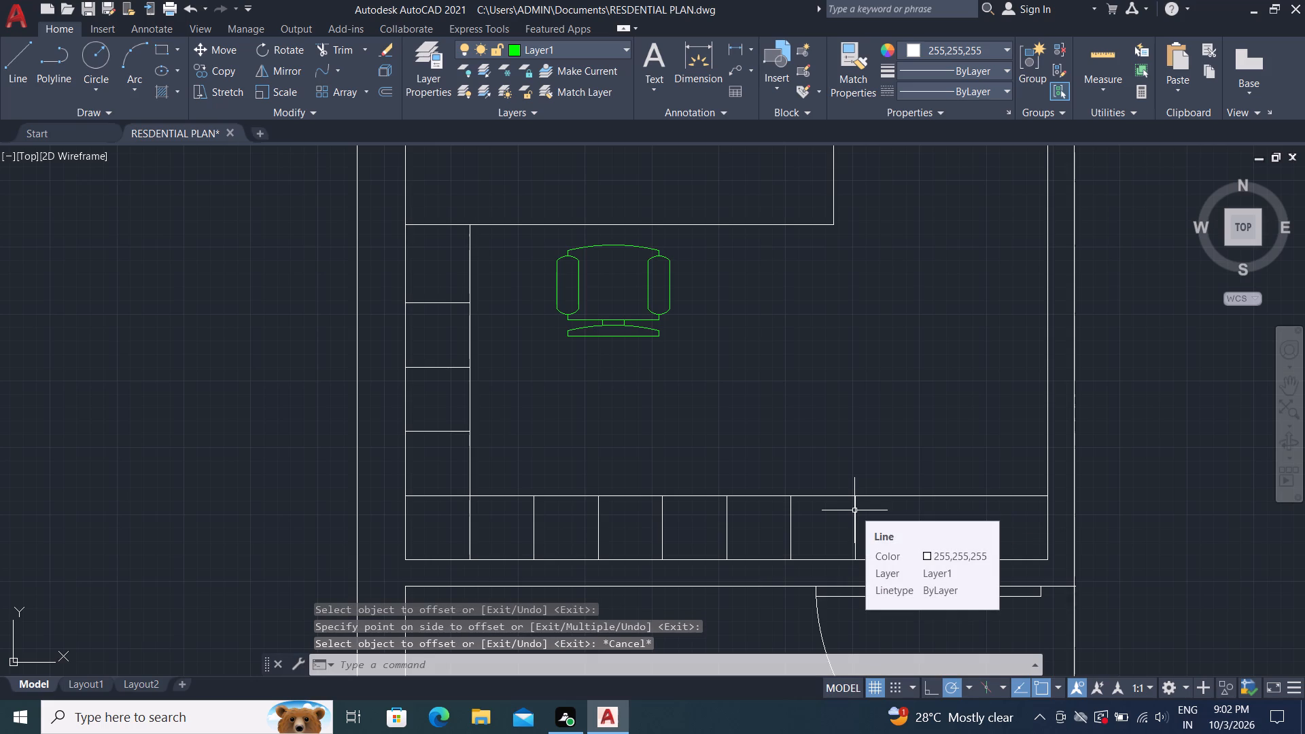
Undo the divider offsets and trims in both storage strips, back to the two undivided 1'-deep strips.
key(ctrl+z)
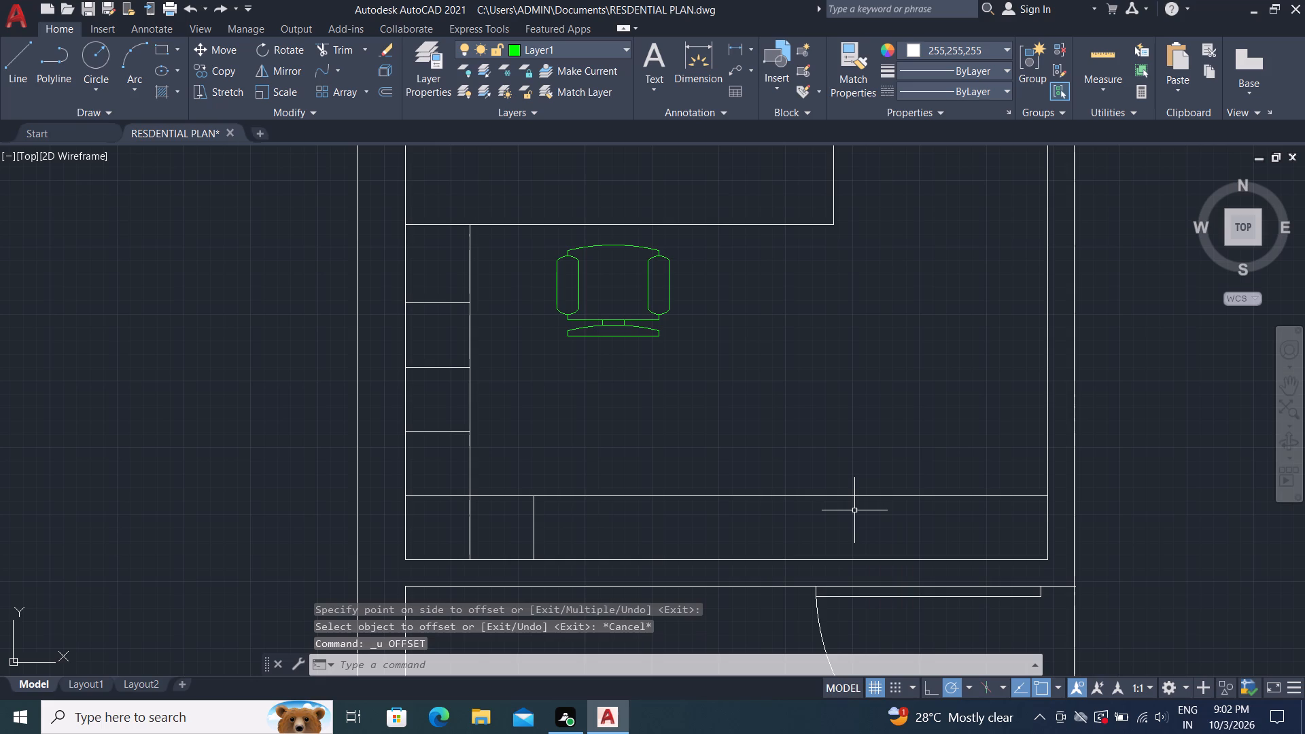
key(ctrl+z)
key(ctrl+z)
key(ctrl+z)
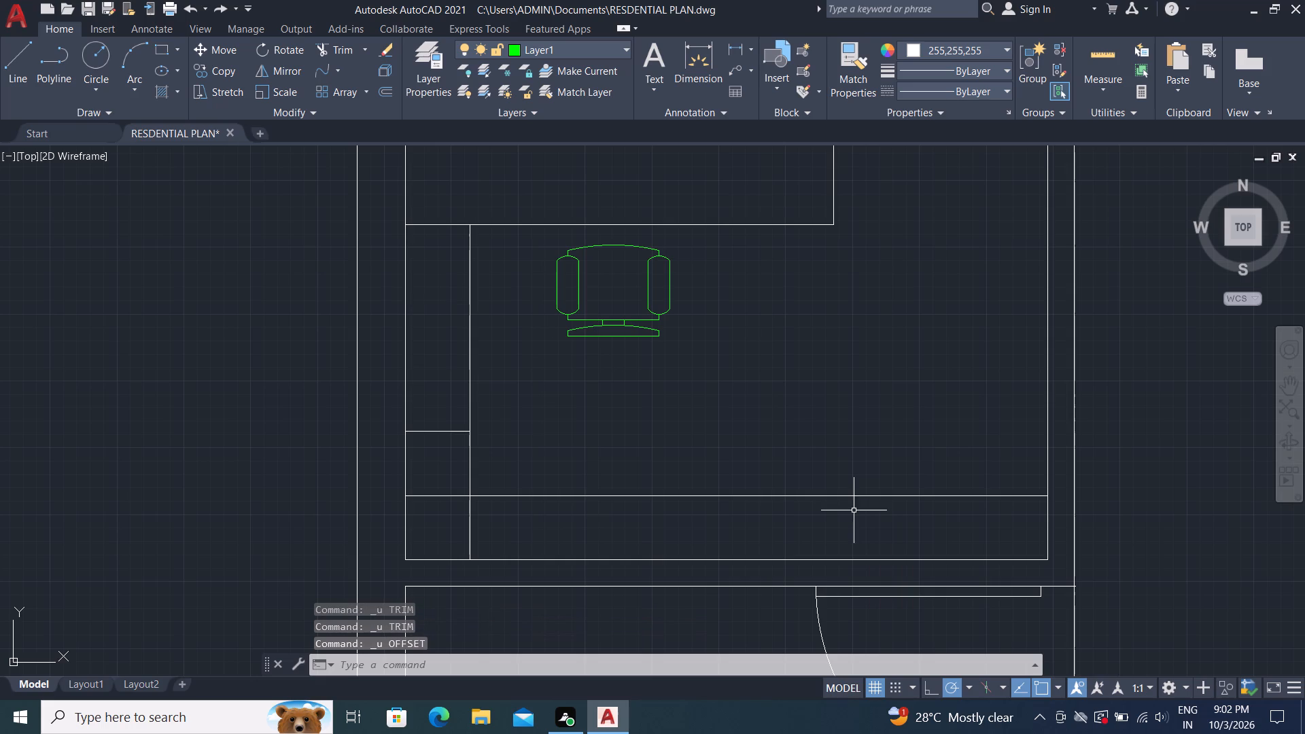
key(ctrl+z)
key(ctrl+z)
key(ctrl+z)
key(ctrl+z)
key(ctrl+z)
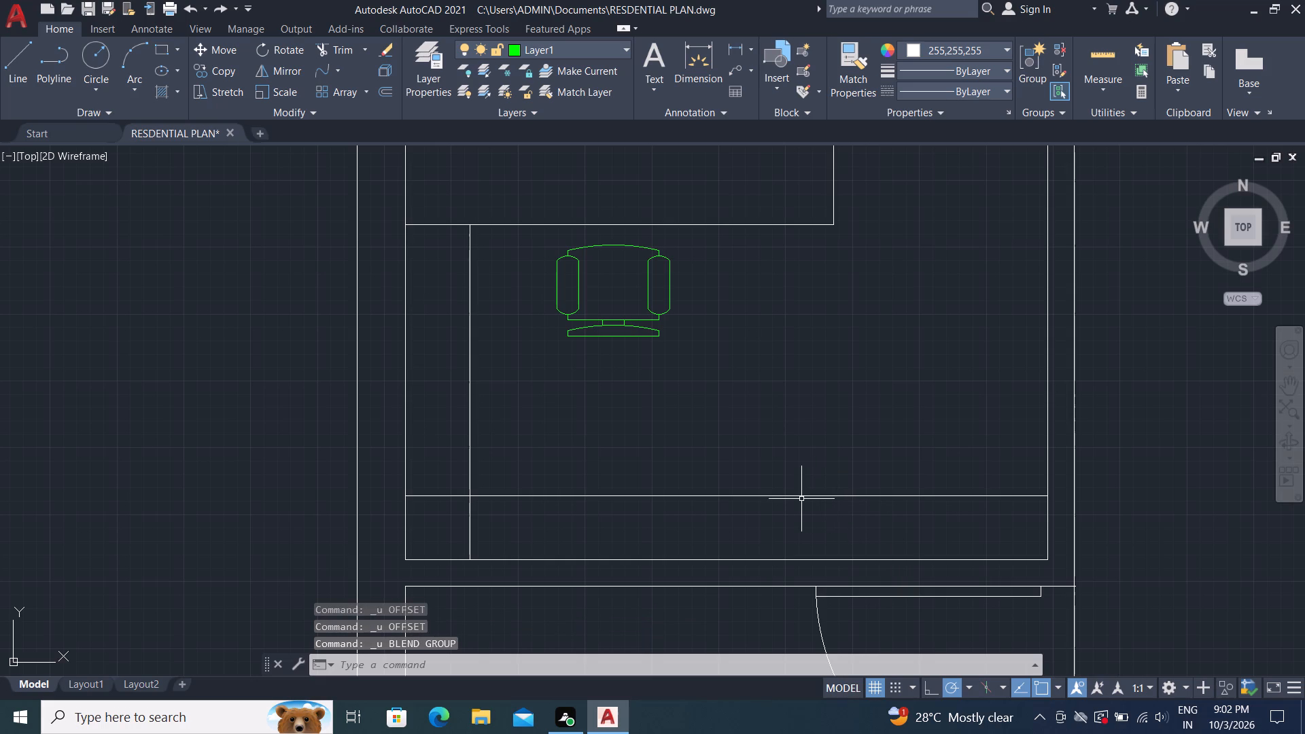
click(801, 499)
key(Escape)
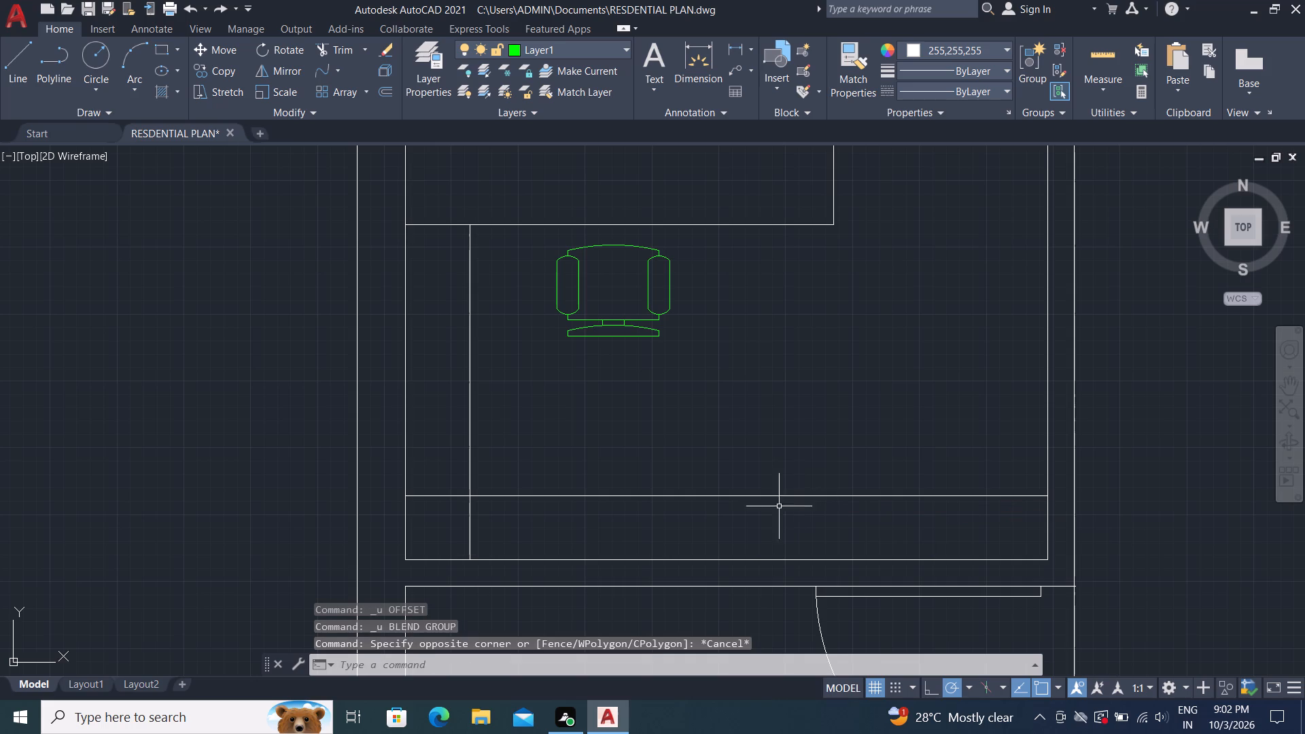
Offset the south strip's front line 1' north and the west strip's front line 1' east, for 2'-deep strips.
text(o)
key(space)
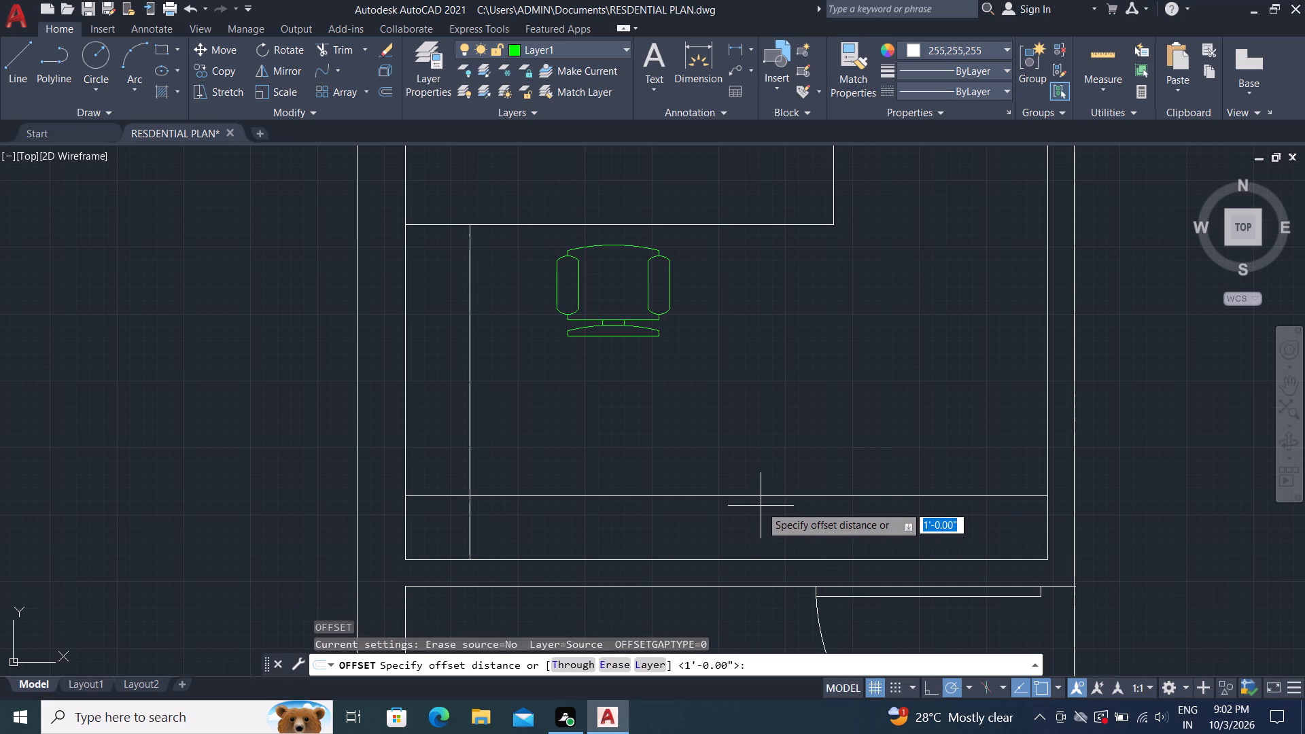
key(space)
click(757, 493)
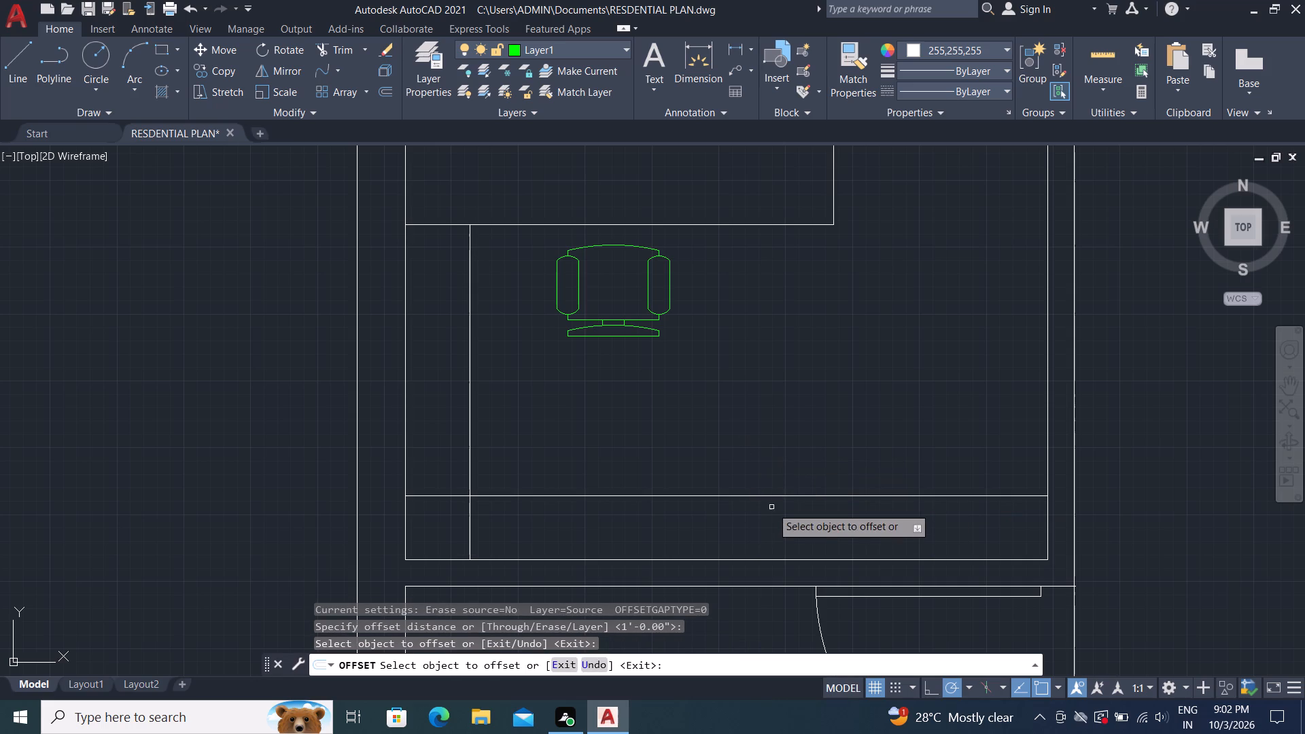
click(763, 495)
click(760, 416)
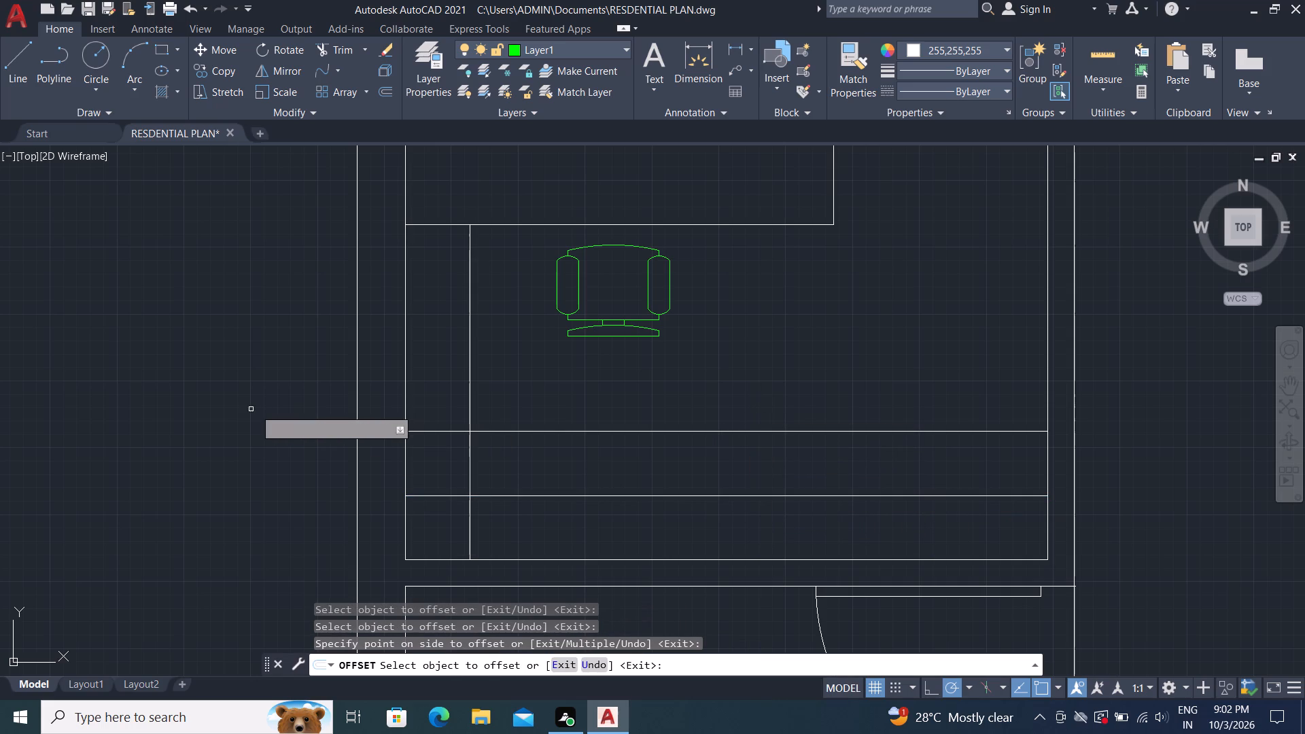
click(469, 406)
click(516, 430)
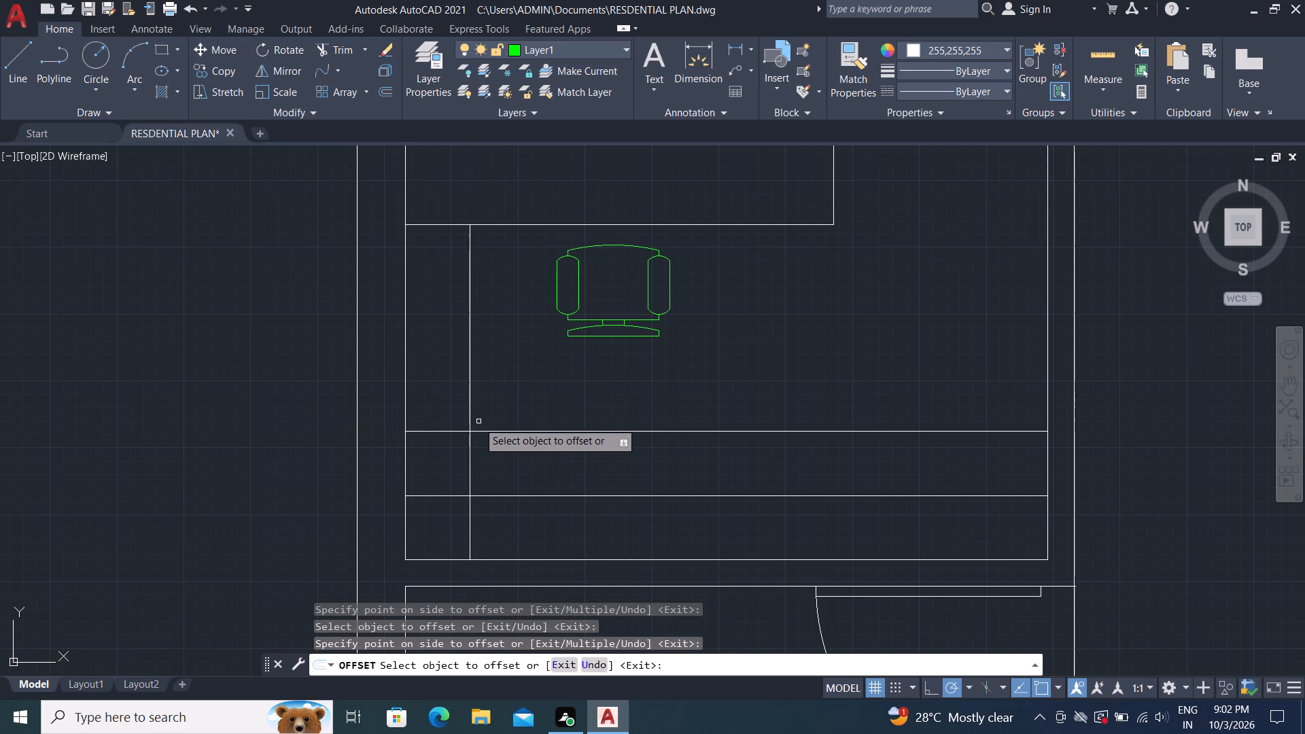
click(472, 419)
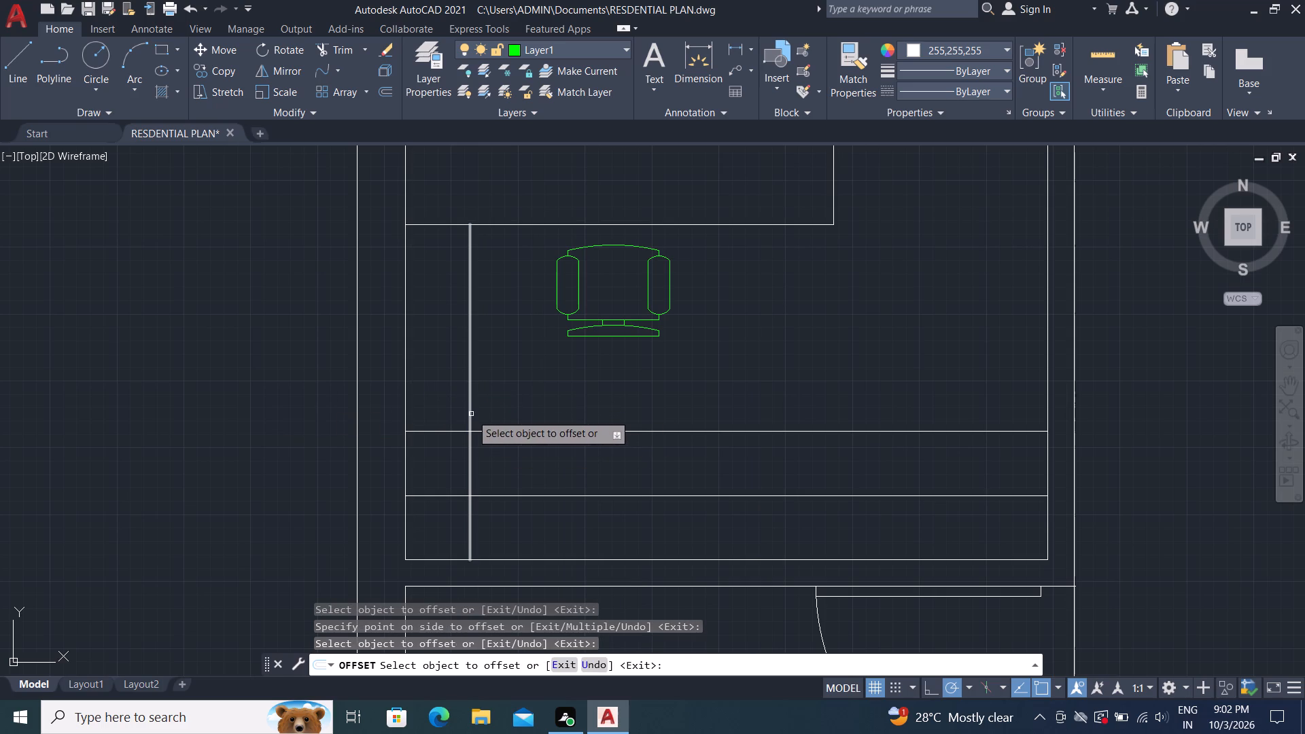
click(471, 414)
click(548, 411)
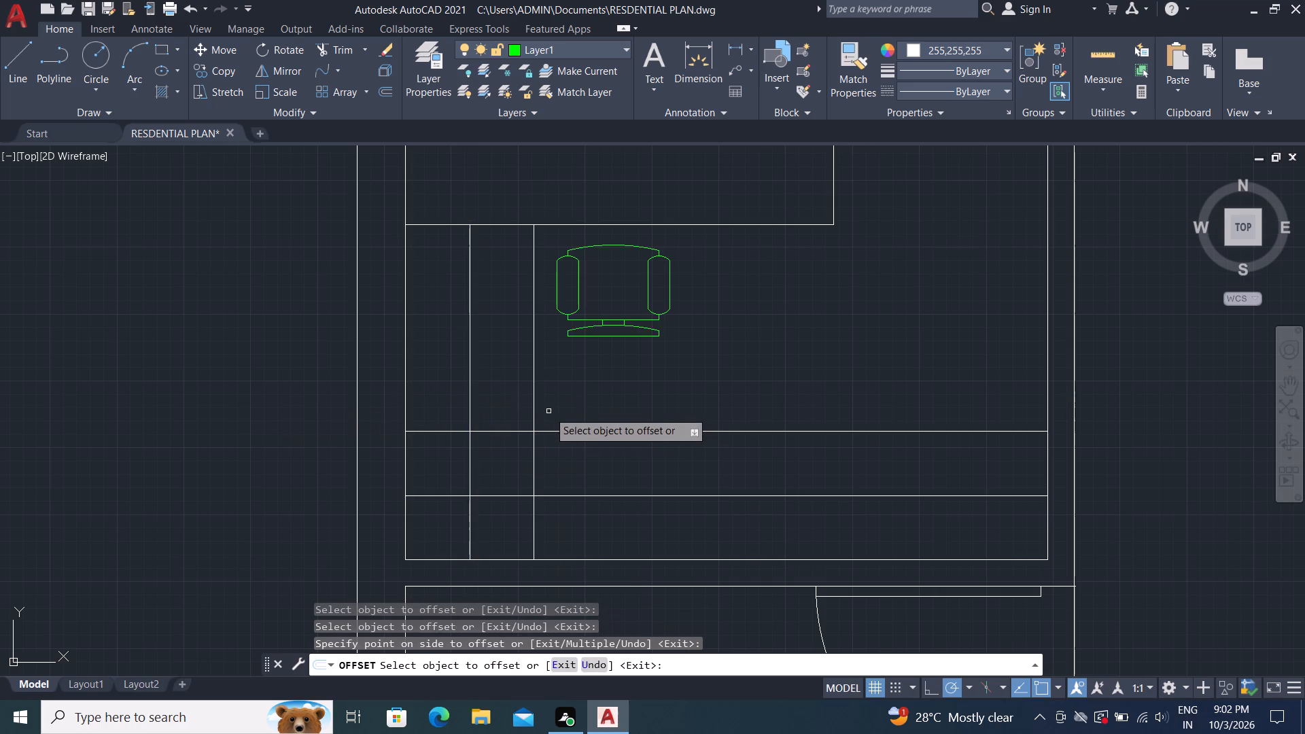
key(Escape)
Trim away all pieces of the two old 1' front lines, leaving only the new 2' front lines.
text(tr)
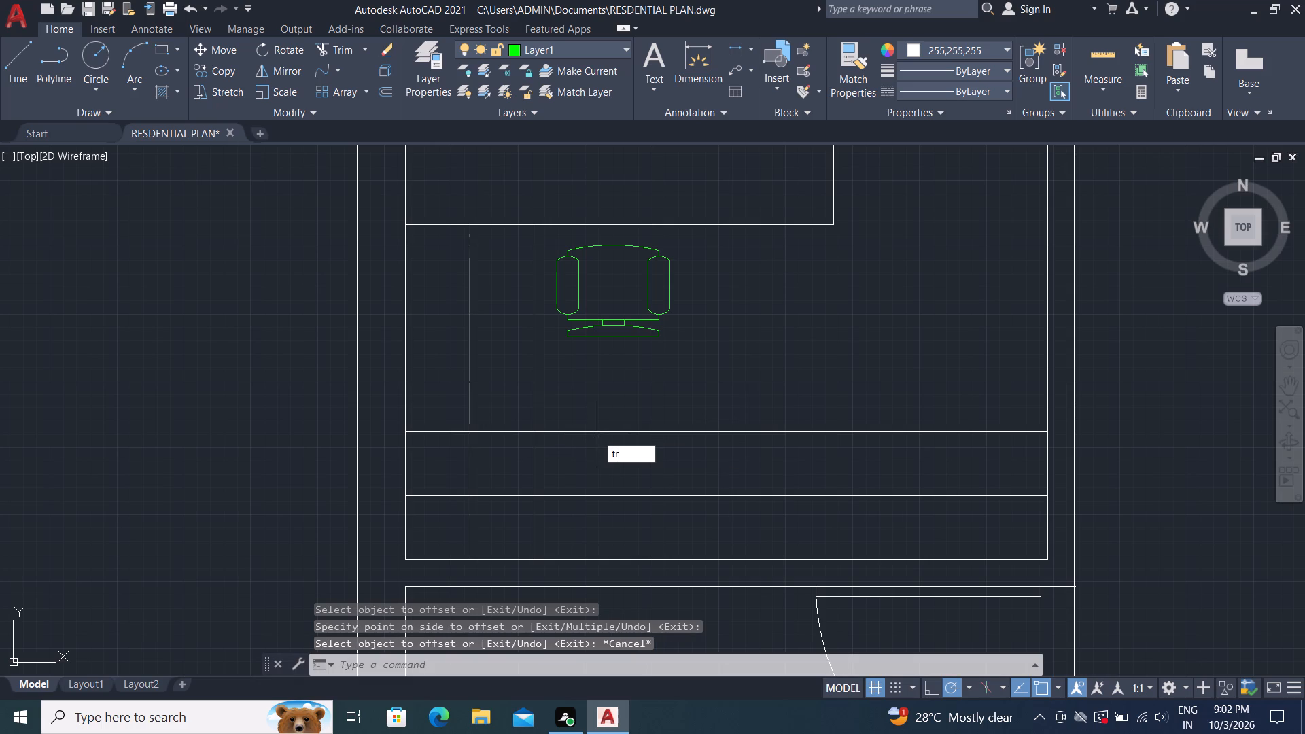
key(space)
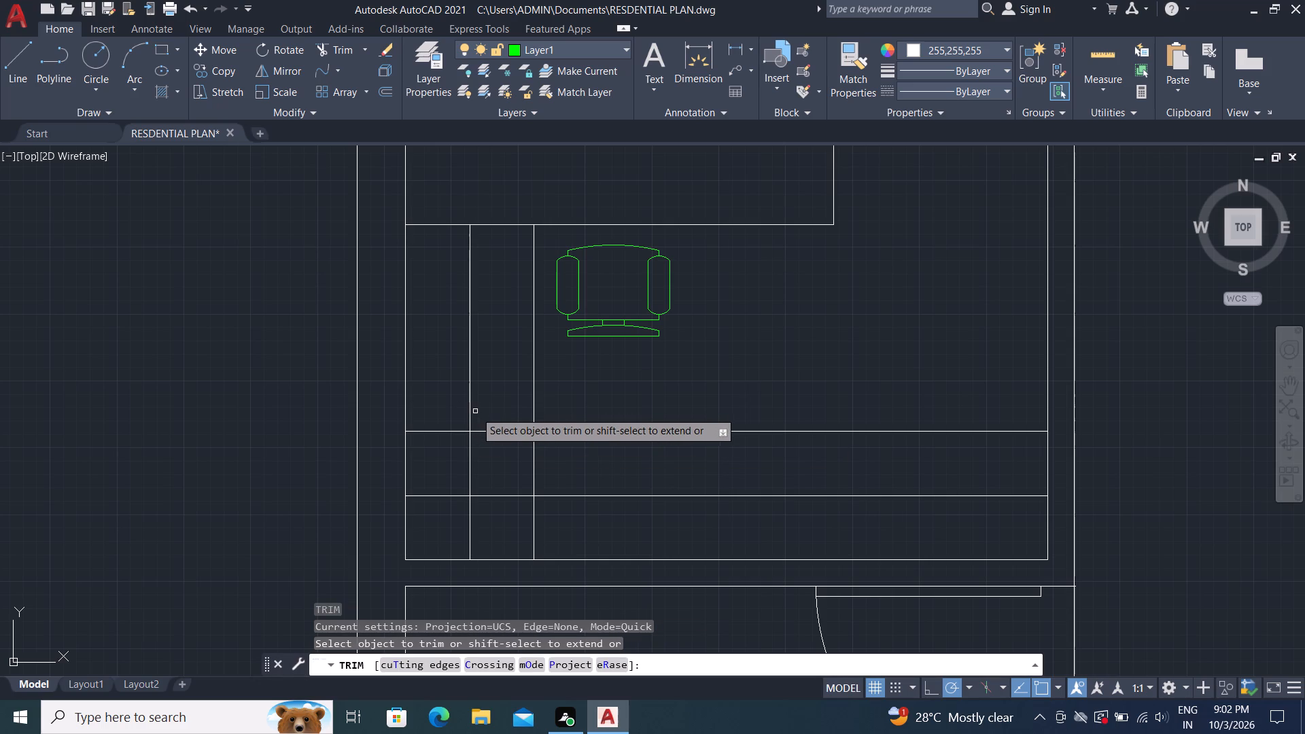
click(471, 410)
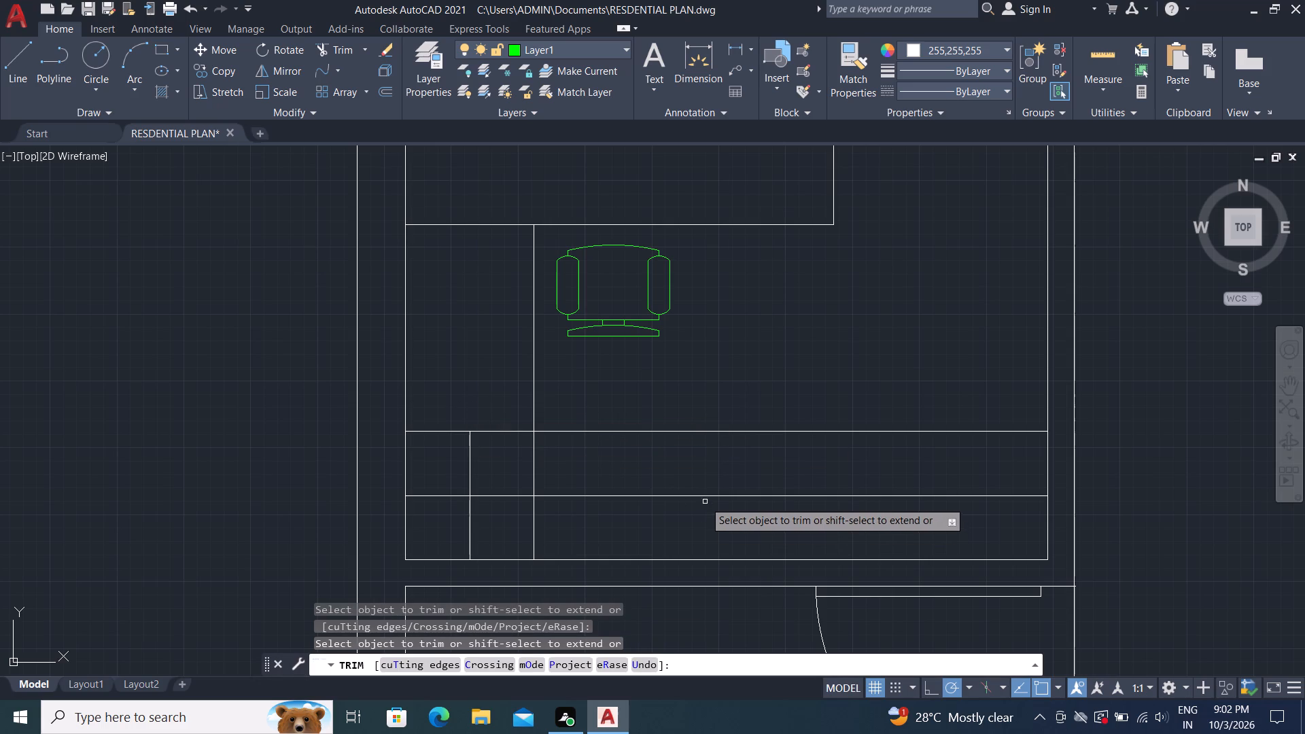
click(703, 498)
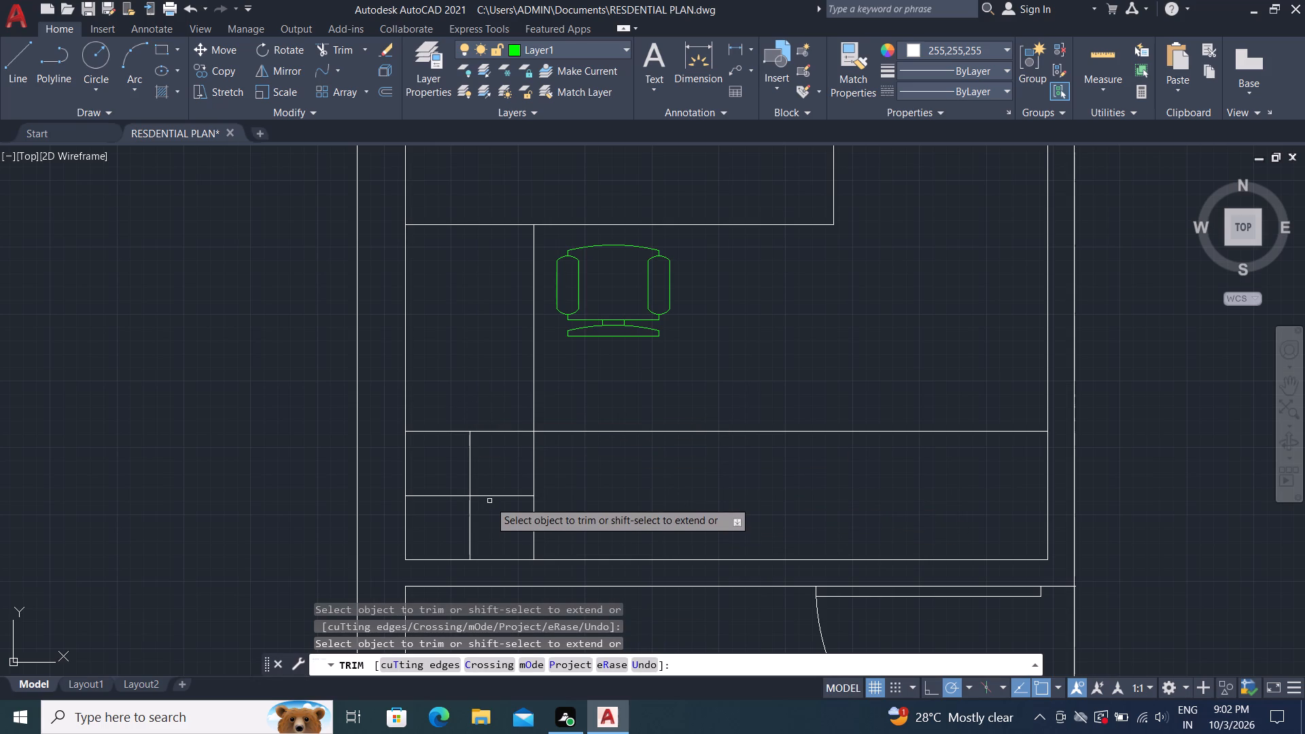
click(489, 497)
click(447, 497)
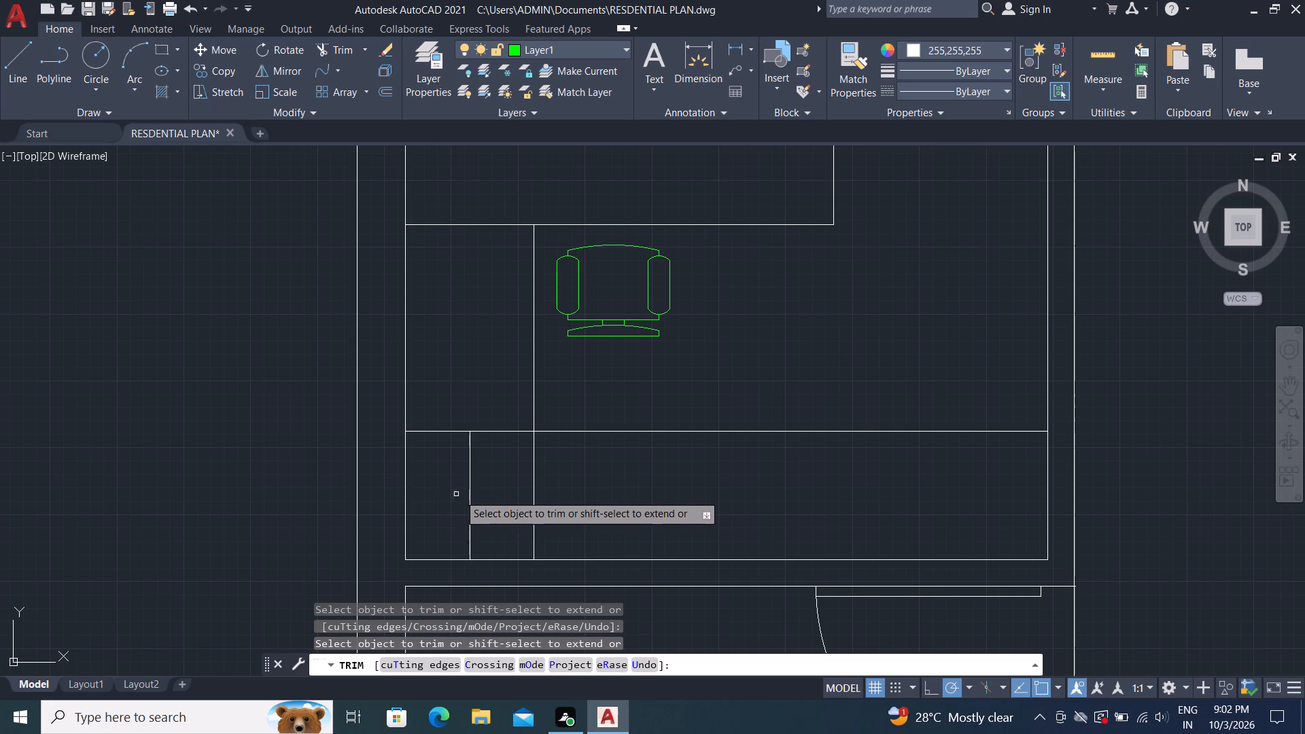
click(468, 497)
key(Escape)
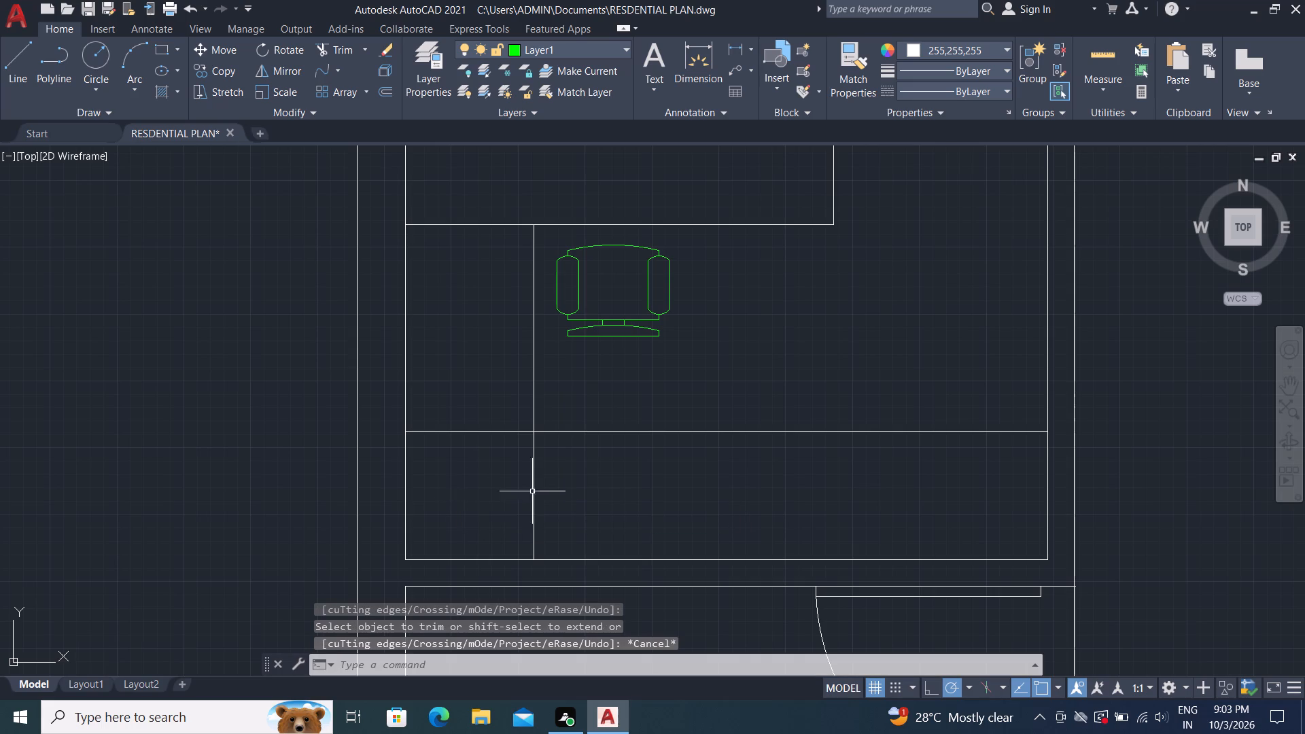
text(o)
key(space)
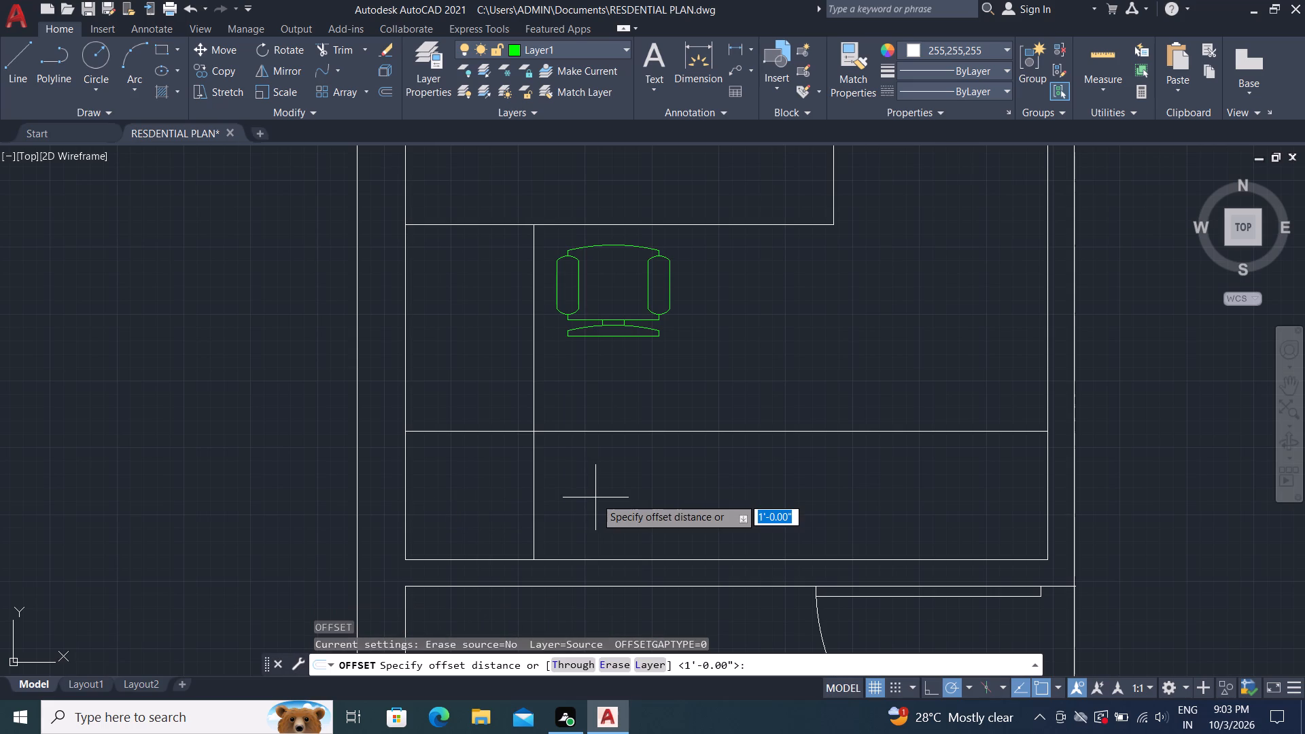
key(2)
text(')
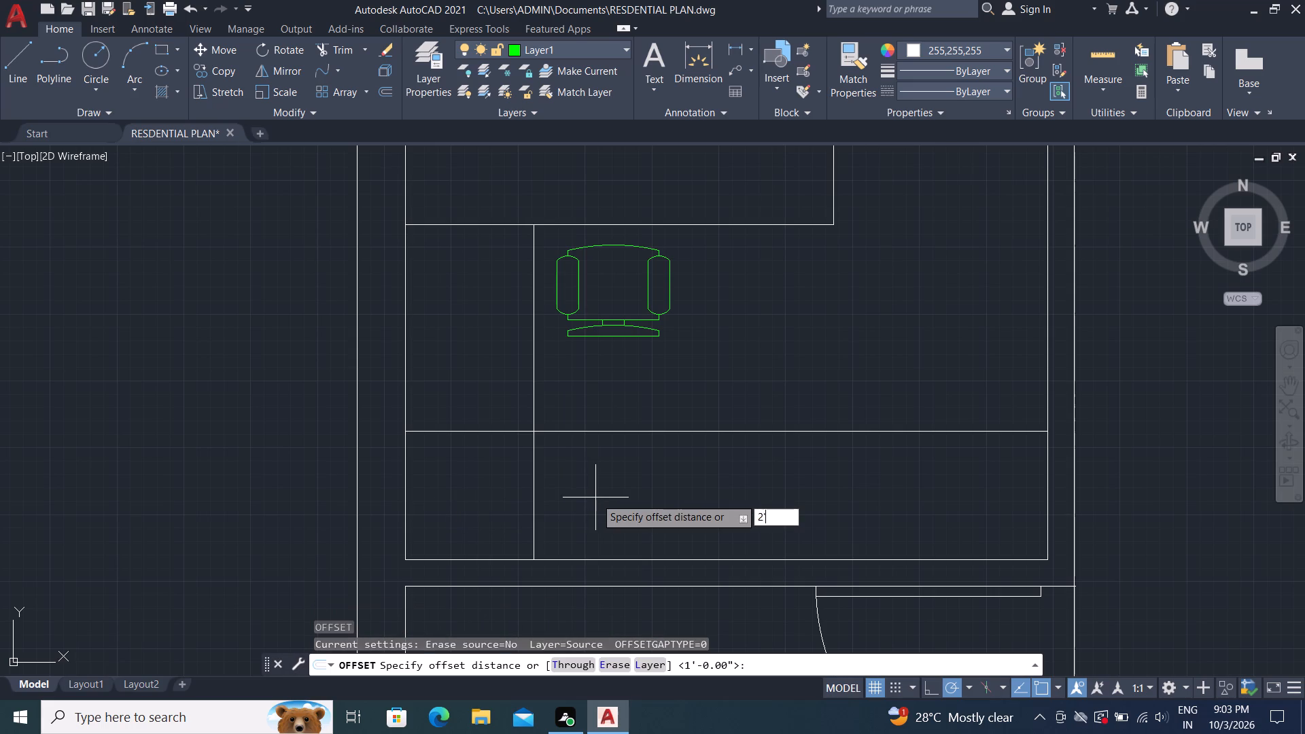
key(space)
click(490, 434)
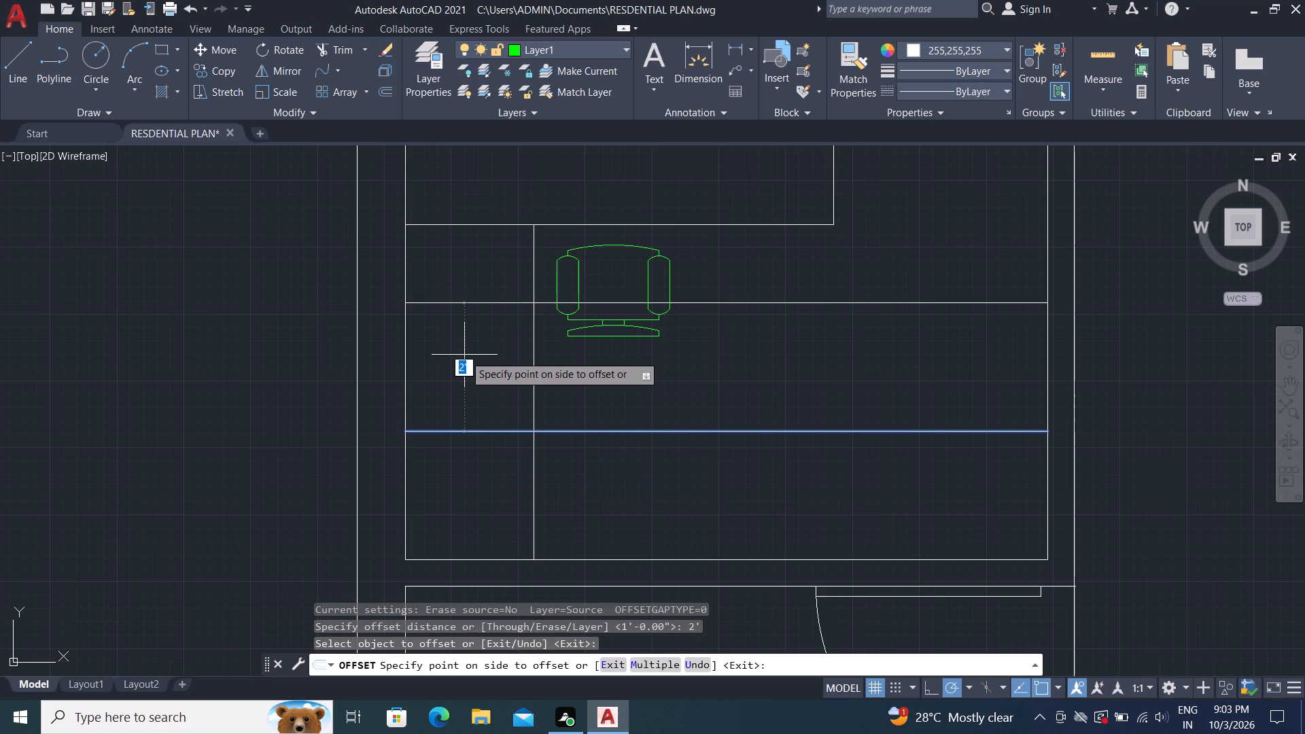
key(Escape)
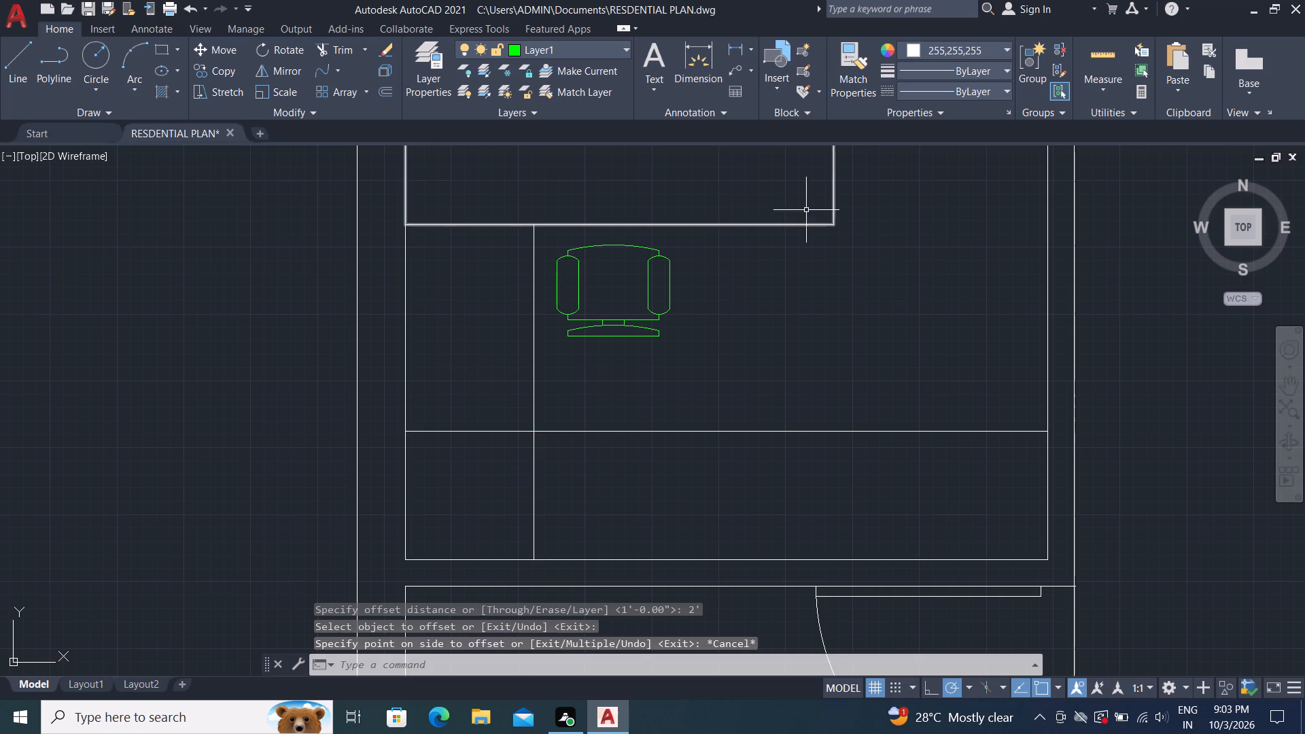
Quick-measure the west storage strip between the desk and the south strip.
click(1100, 50)
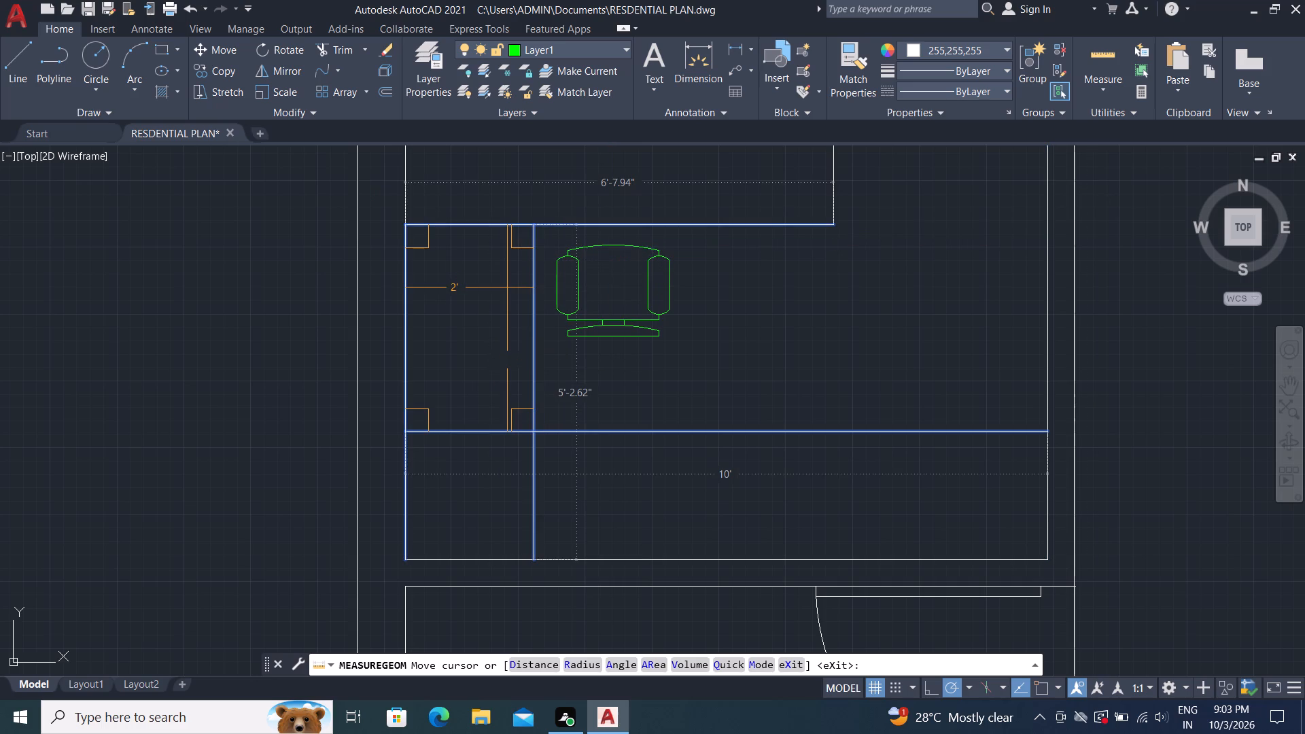
key(Escape)
Offset the south strip's front line 1'6" north to place a divider line across the west strip.
text(o 1')
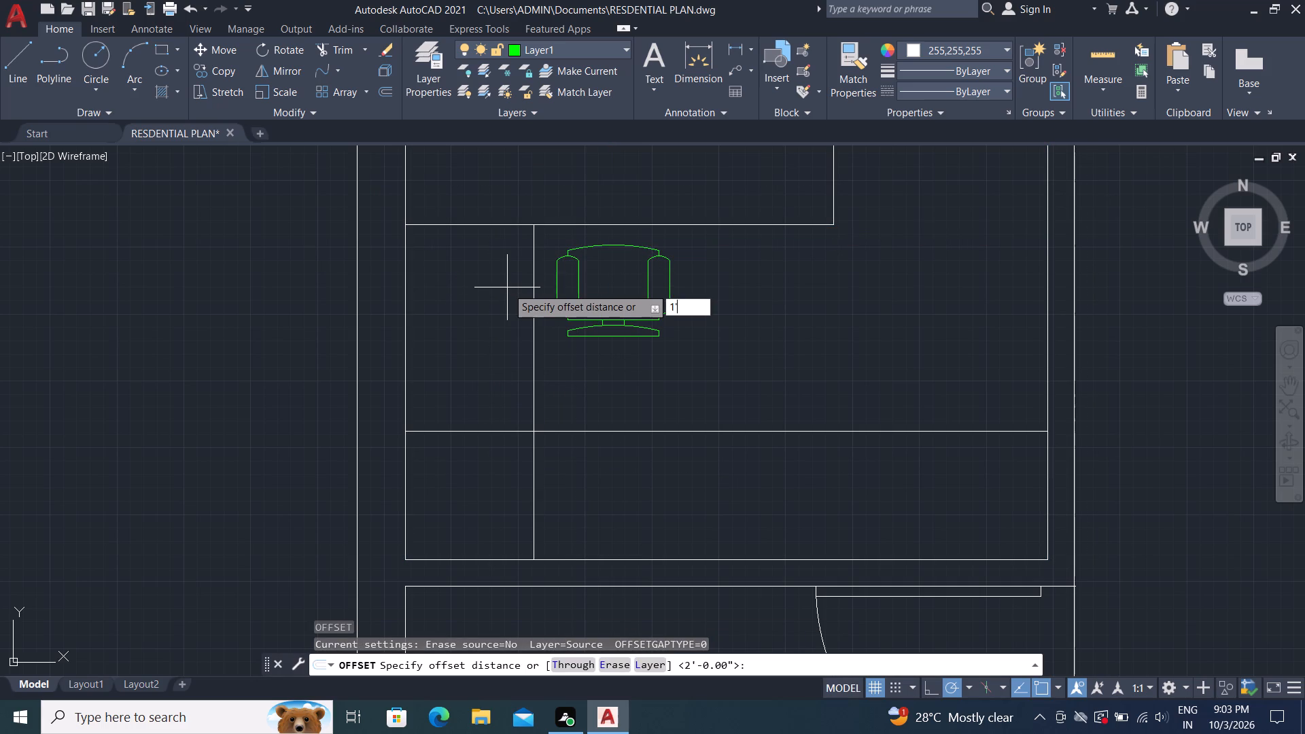
key(6)
key(shift+quotedbl)
key(Return)
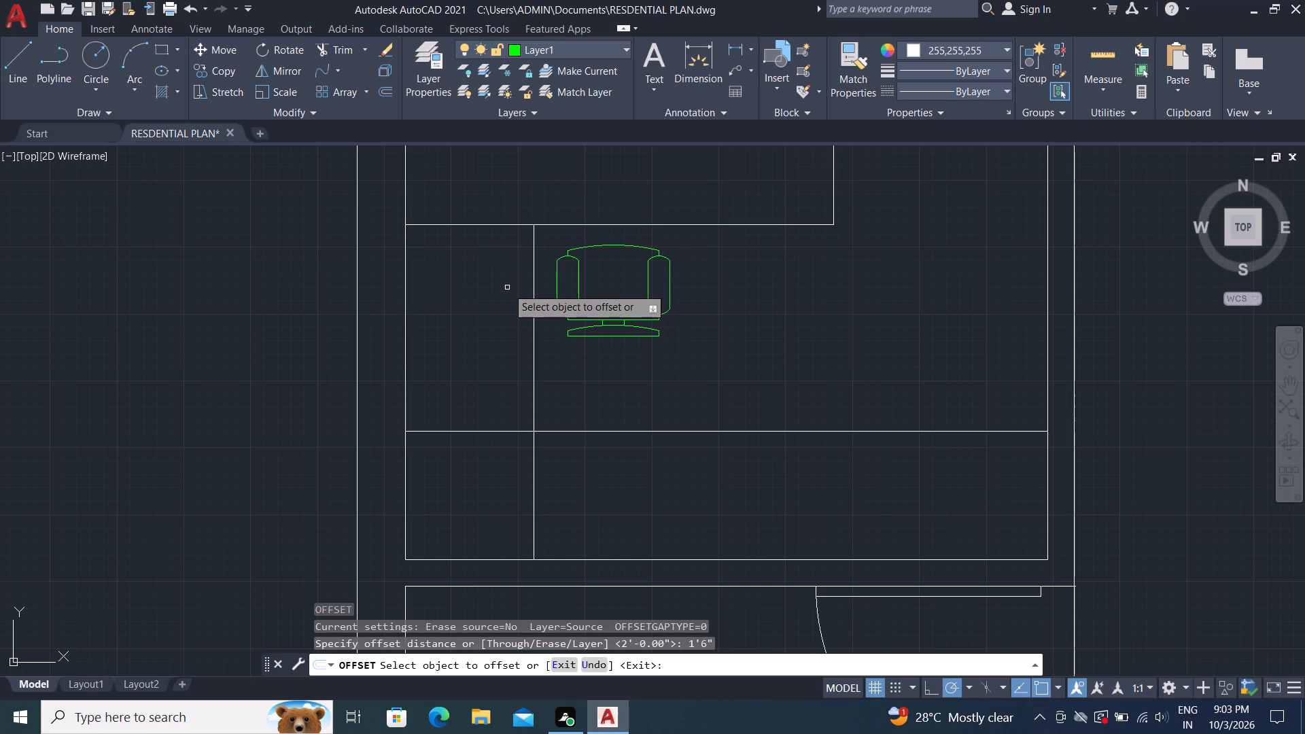
click(482, 223)
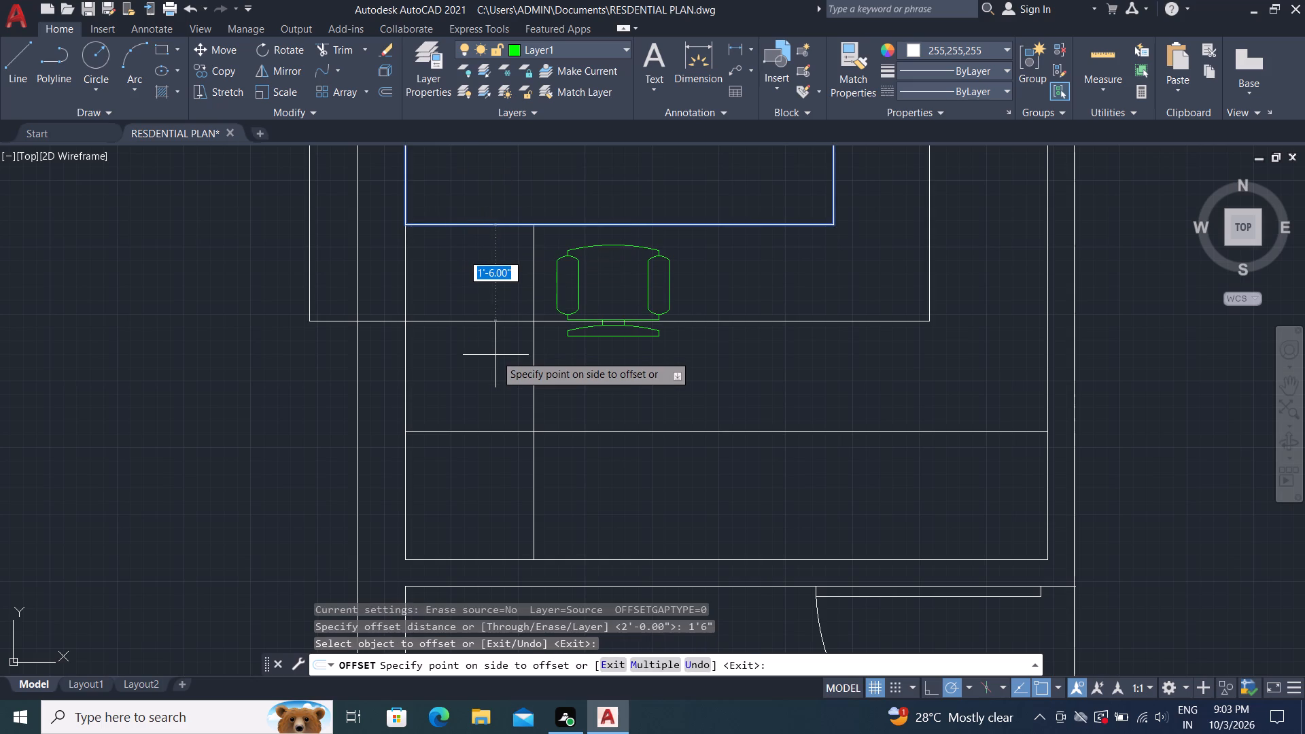
key(Escape)
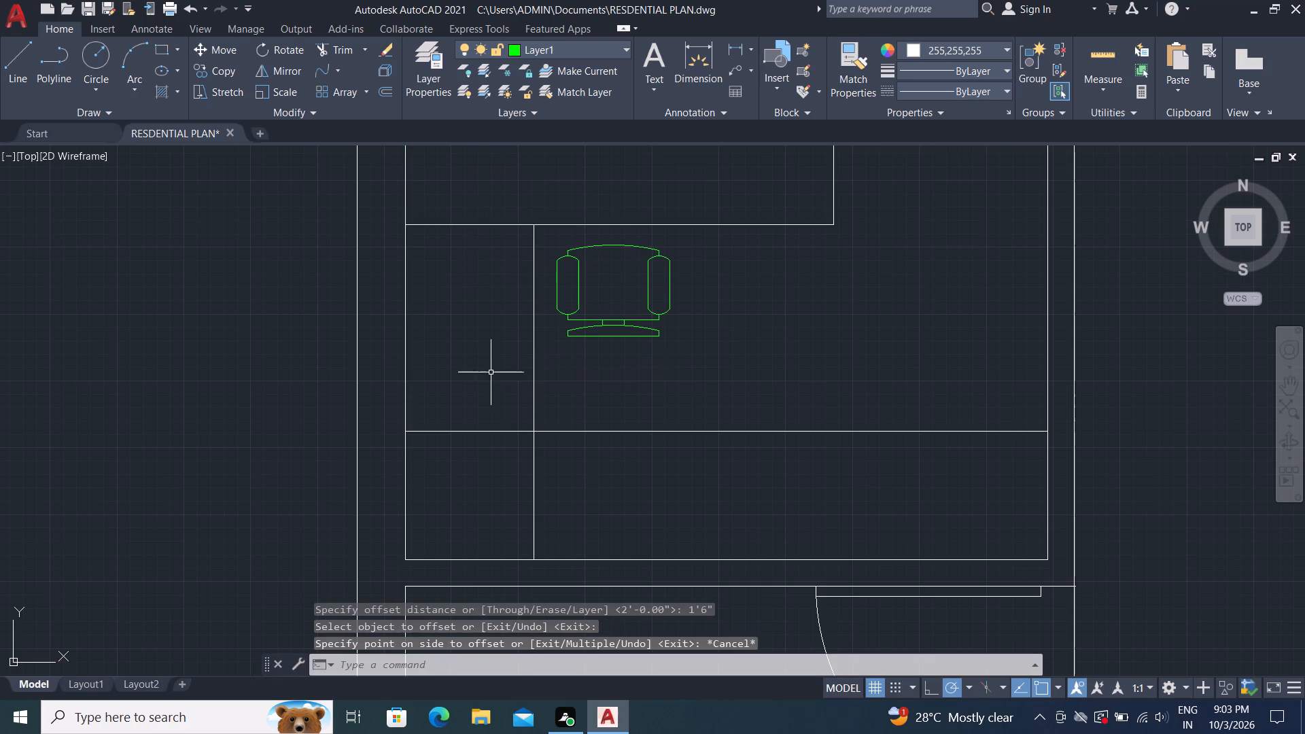
key(space)
key(space)
click(496, 434)
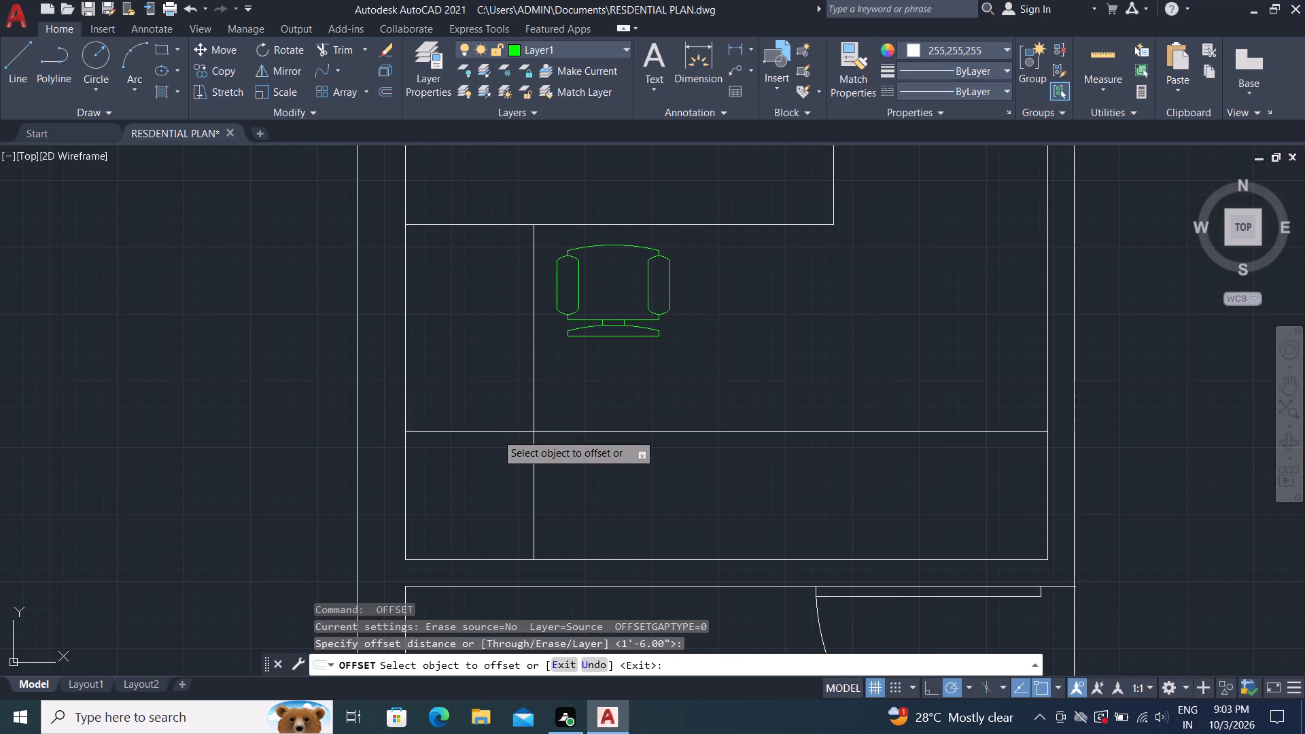
click(481, 312)
key(Escape)
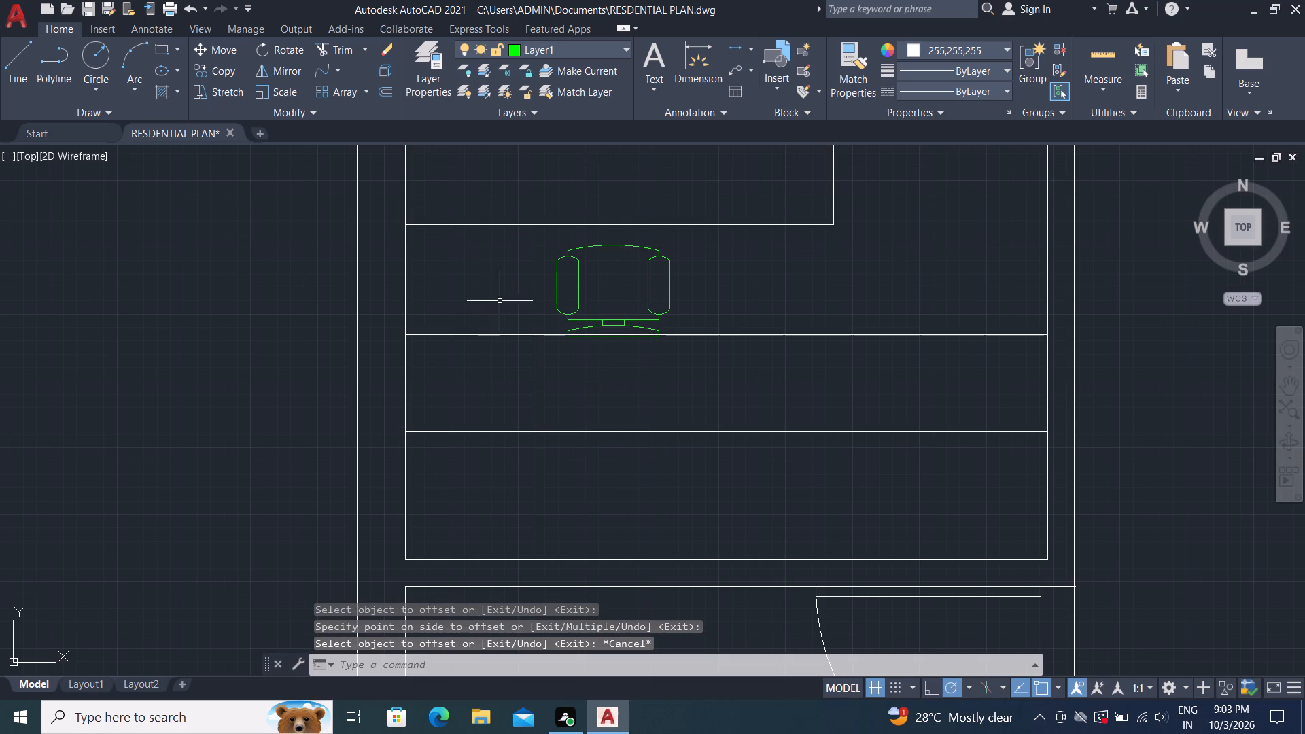
Trim the new line at the west strip's front and erase its eastern remainder, keeping only the divider inside the west strip.
text(tr)
key(space)
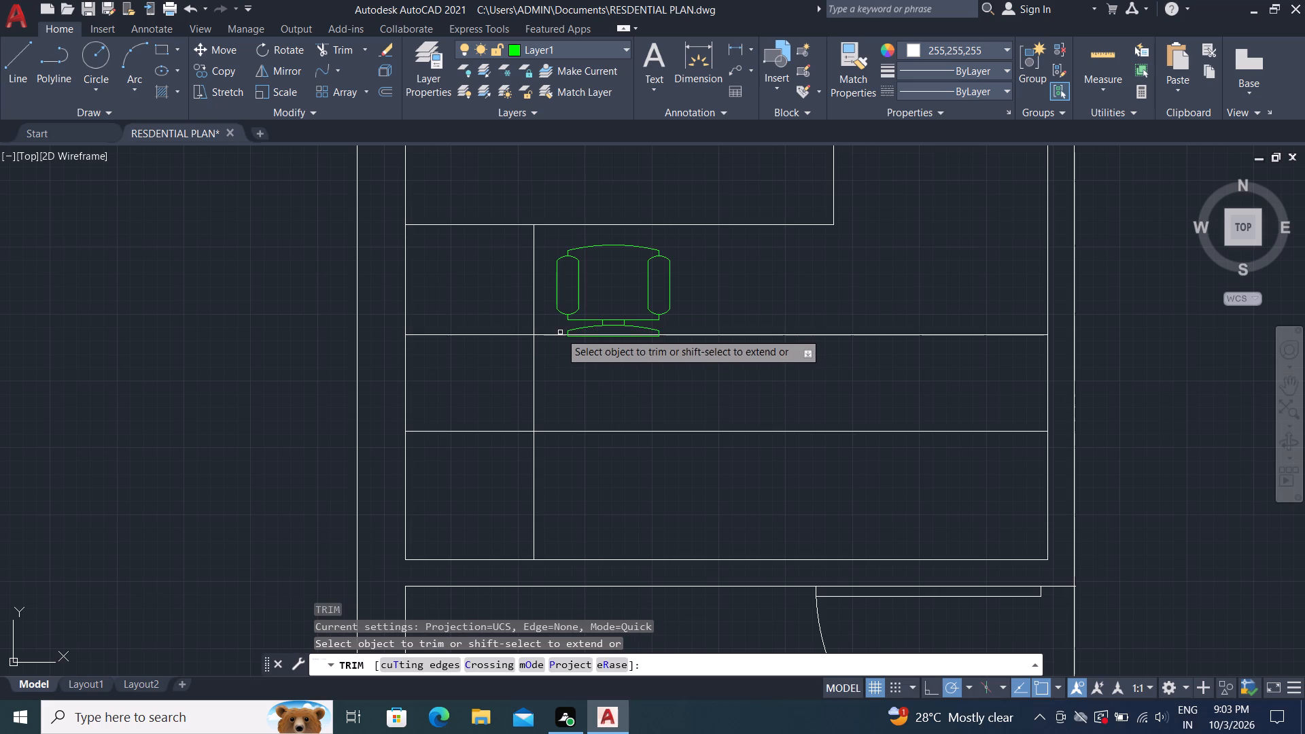
click(551, 337)
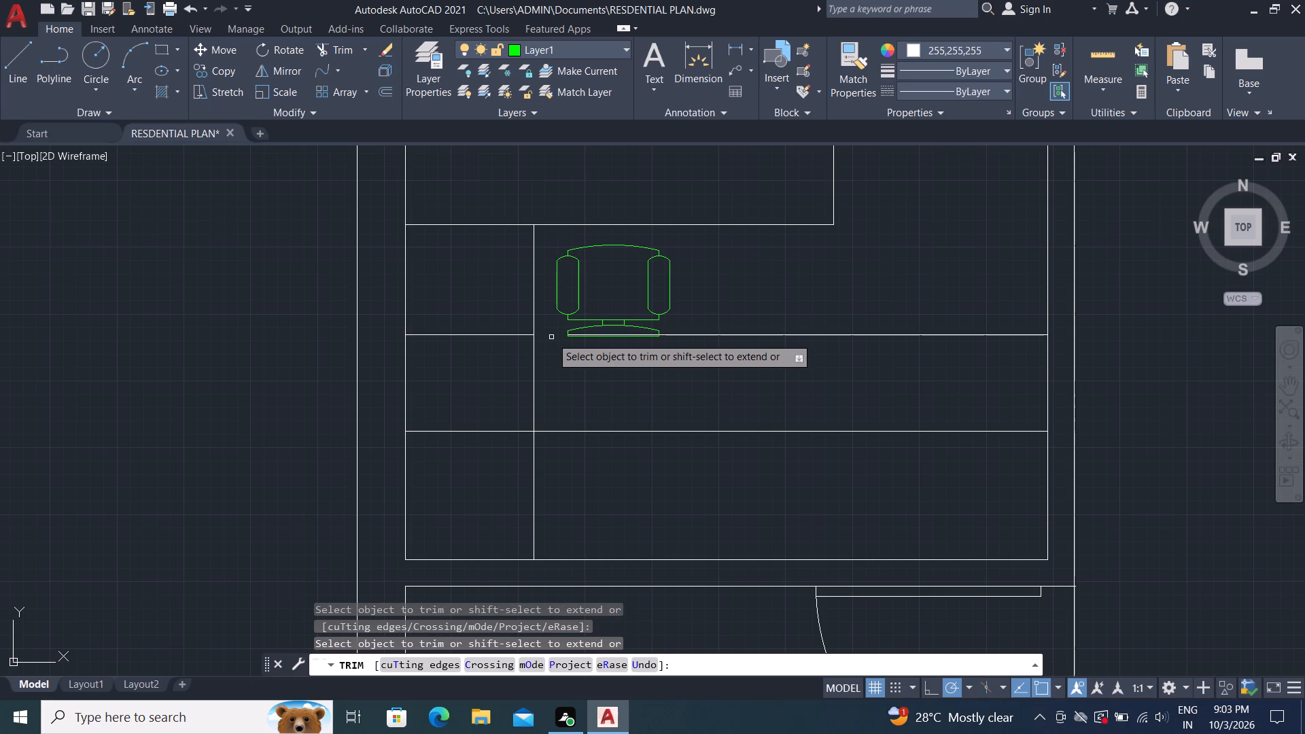
key(Escape)
click(658, 334)
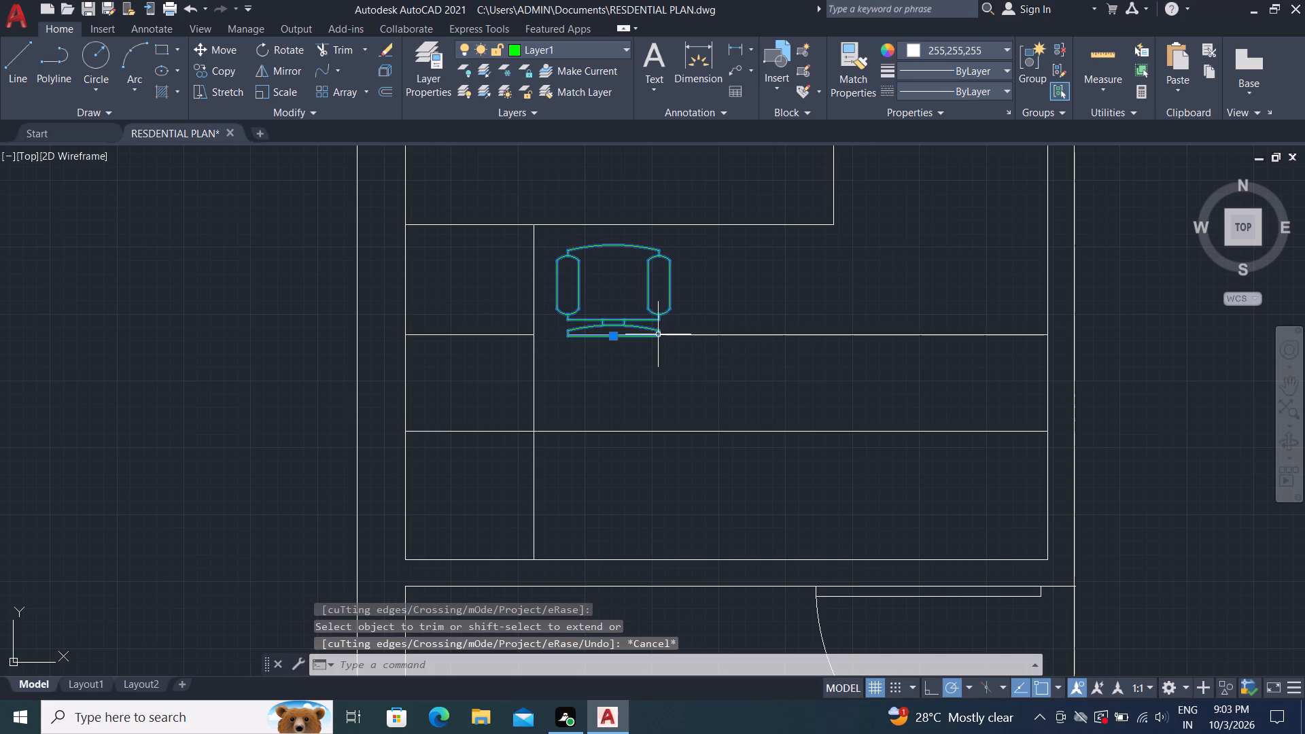
key(Escape)
click(733, 336)
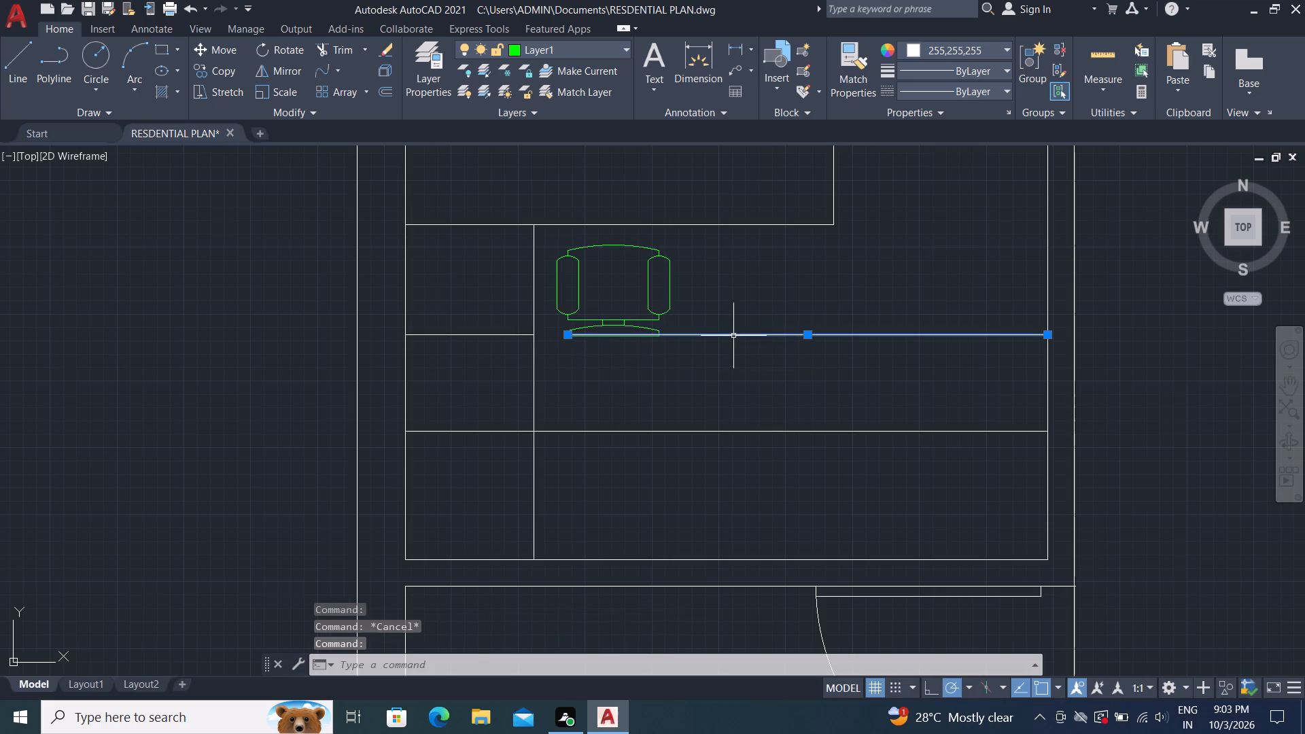
key(Delete)
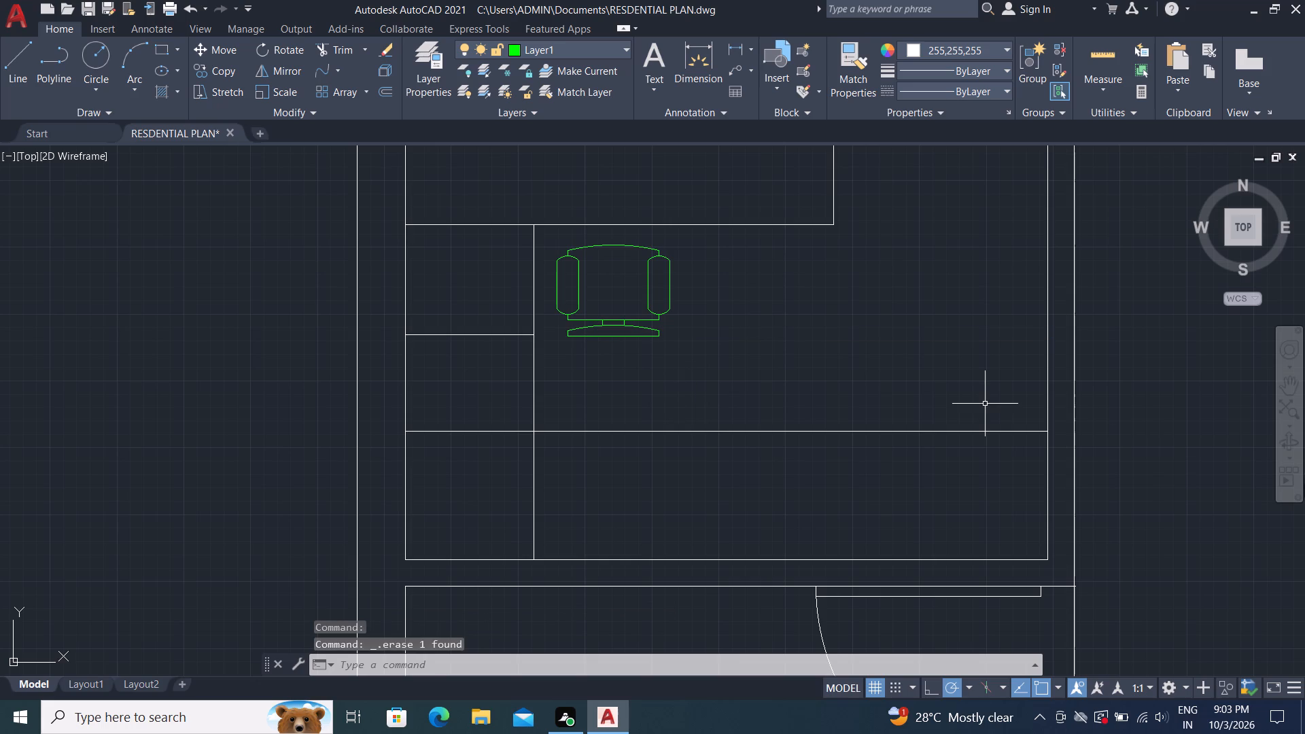
Offset the west strip's front line 2' east to place a divider line across the south strip.
text(o)
key(space)
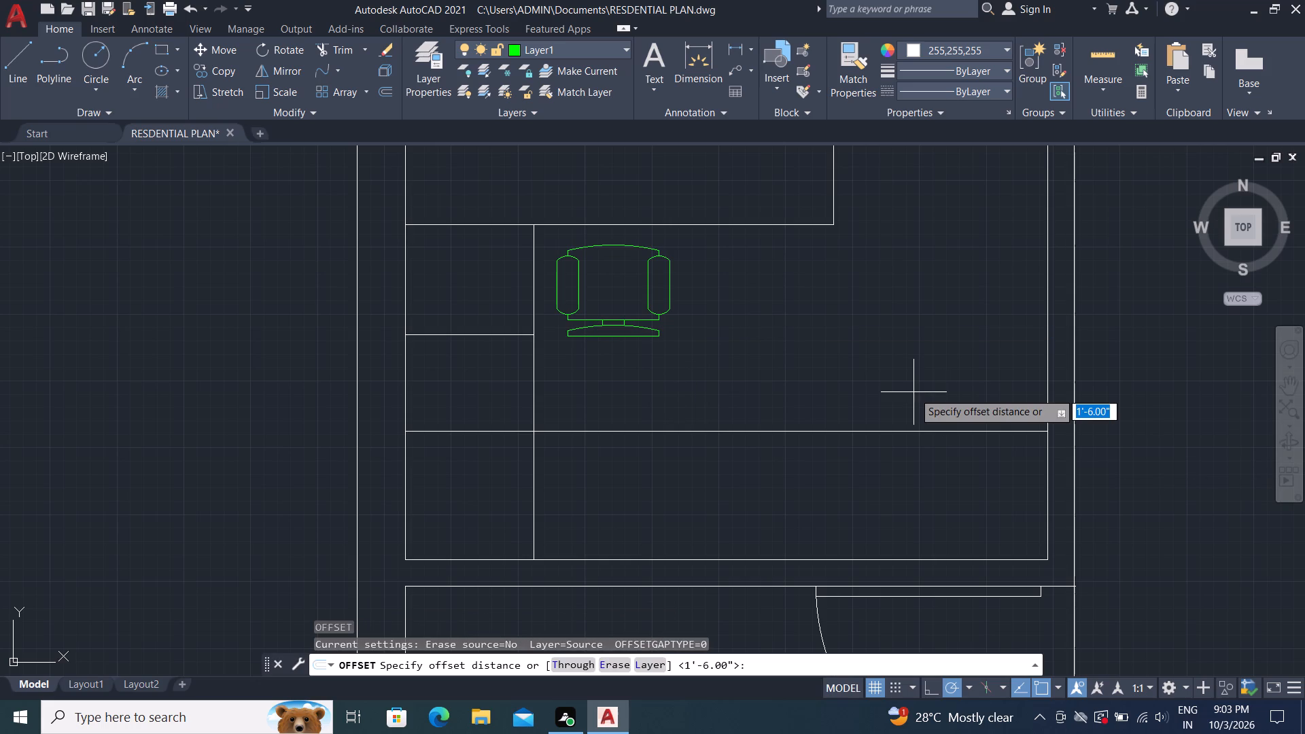
text(2')
key(space)
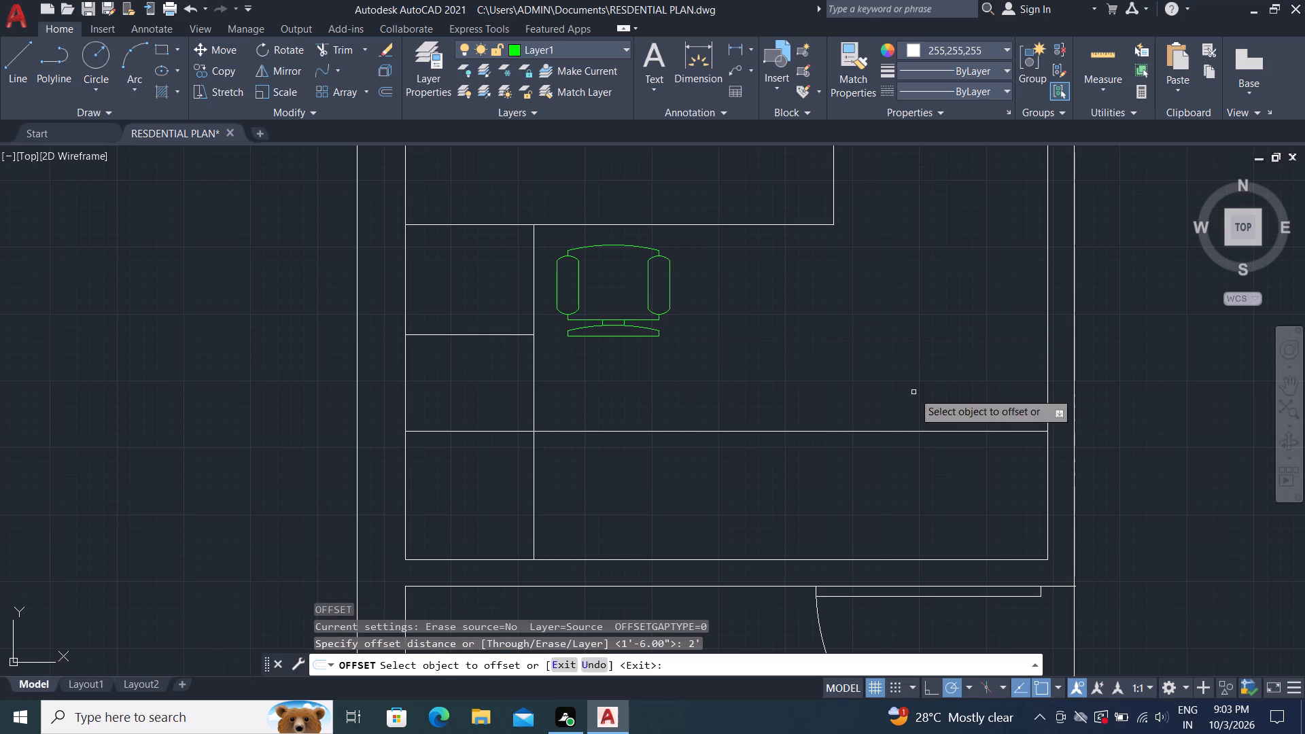
click(533, 393)
click(769, 406)
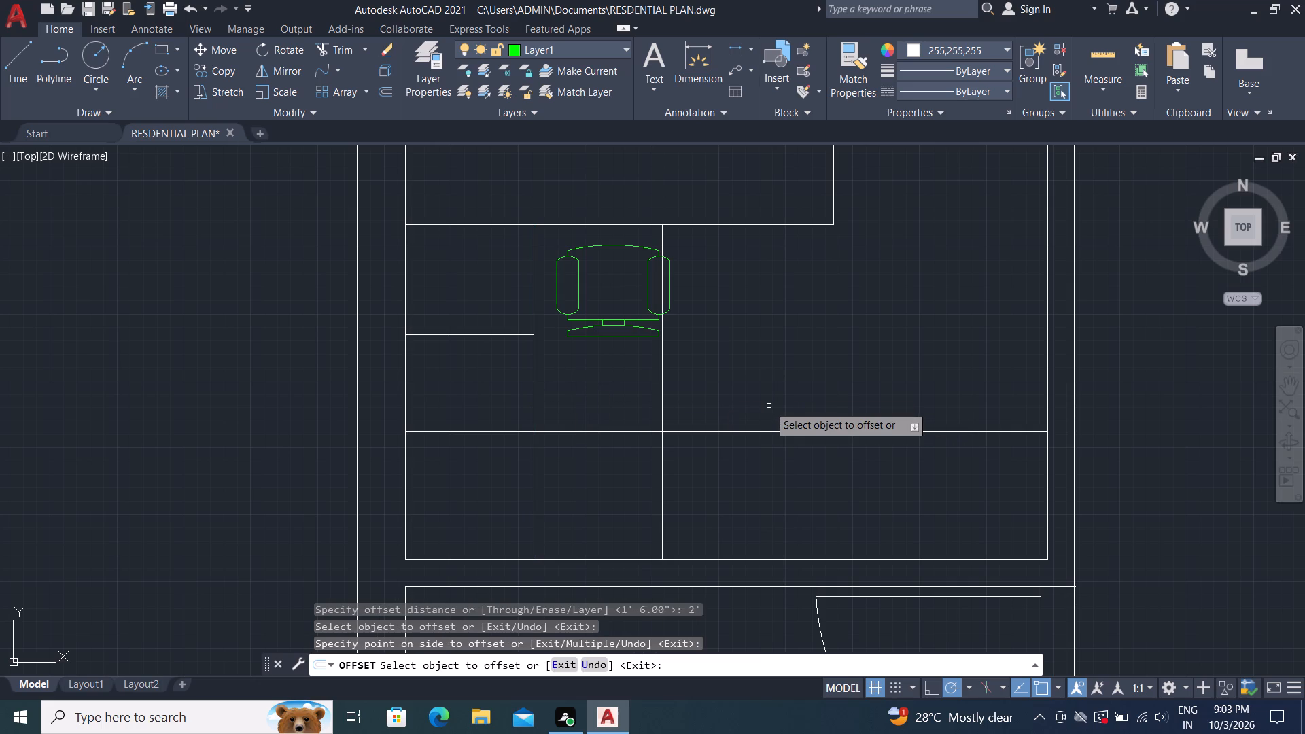
key(Escape)
Trim the new vertical line north of the south strip and erase the leftover piece behind the chair, keeping only the south strip divider.
text(tr)
key(space)
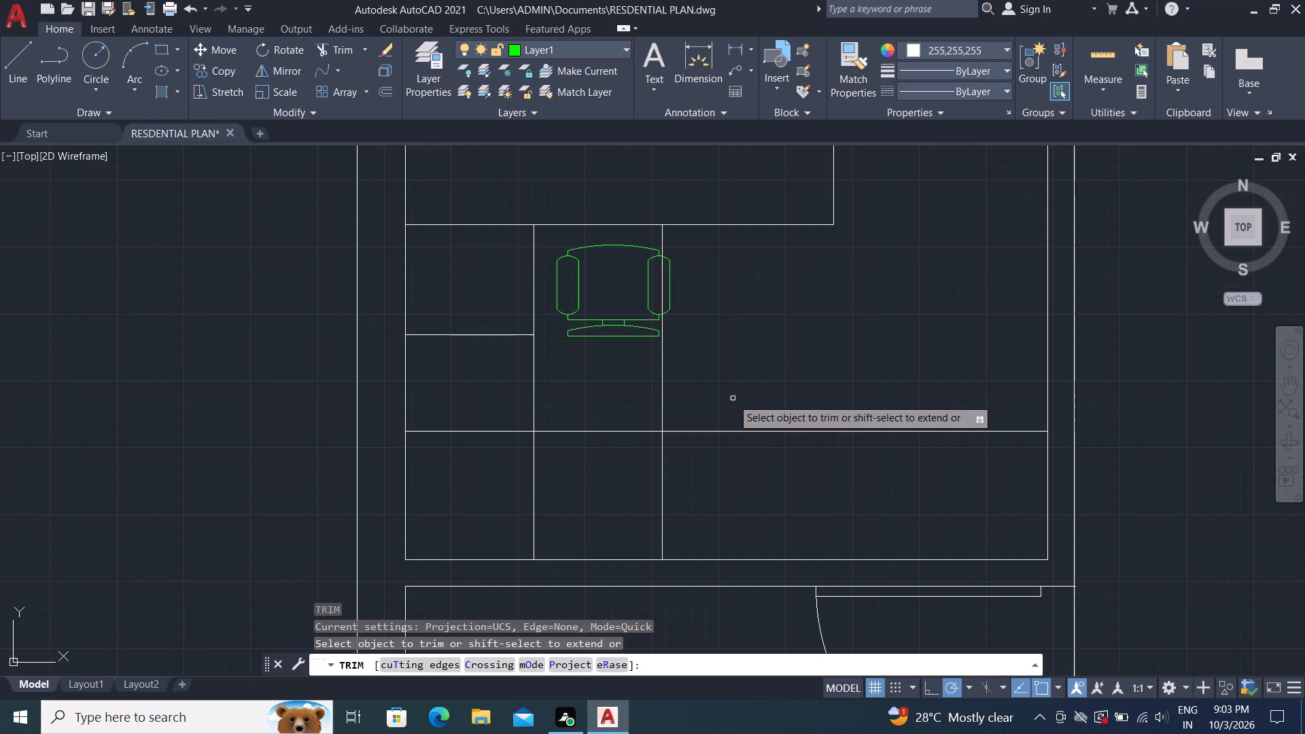
click(663, 390)
key(Escape)
key(Escape)
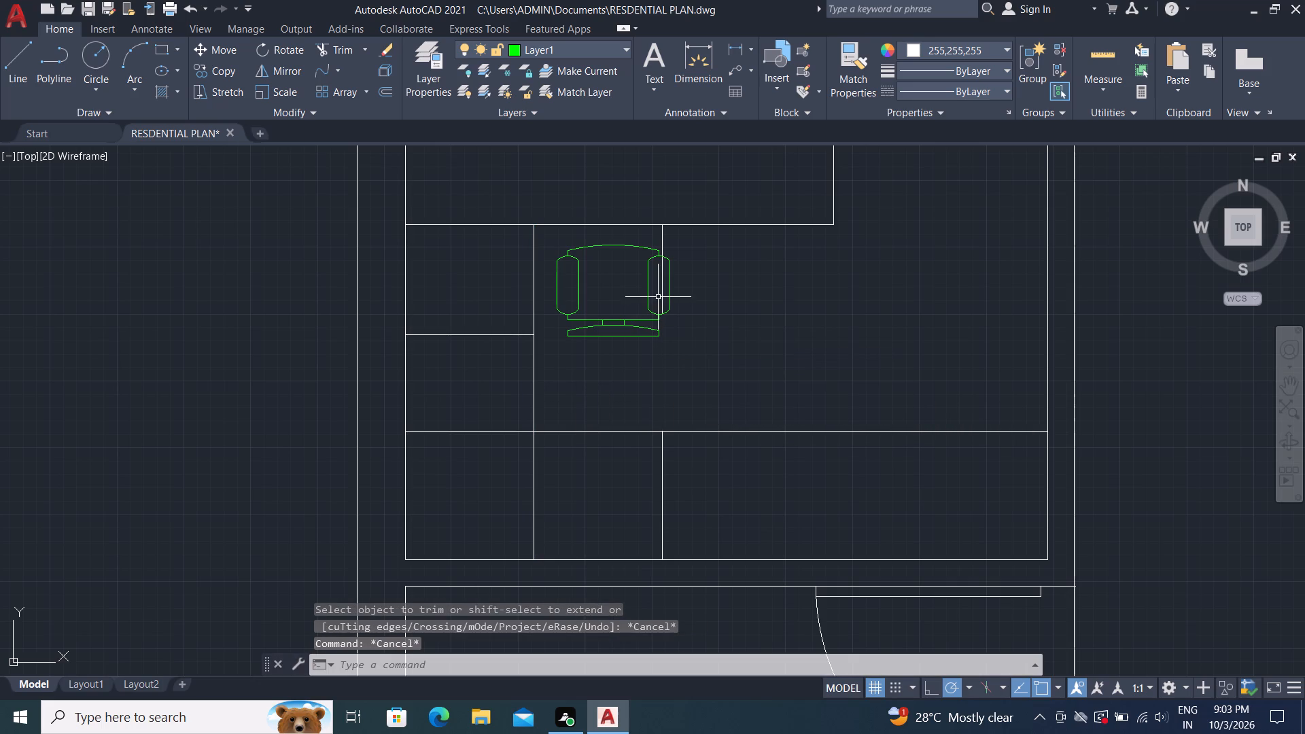
click(660, 294)
key(Delete)
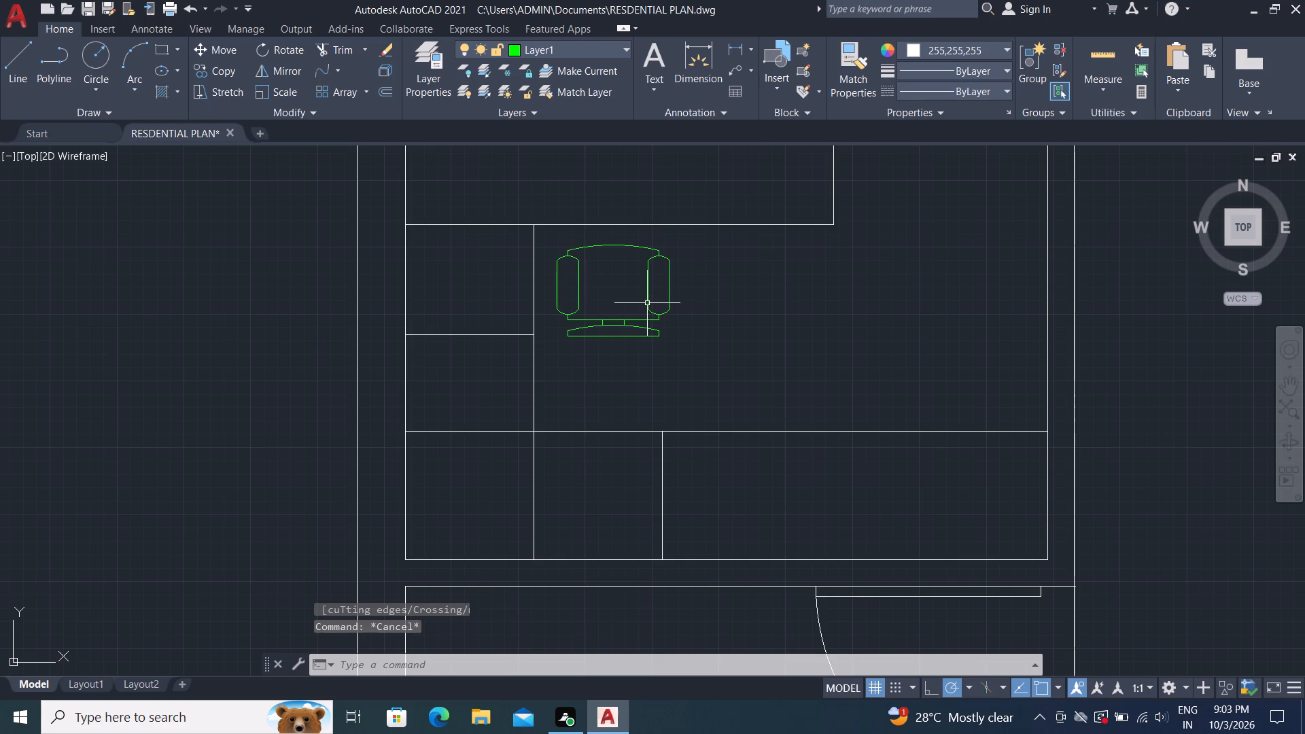
Offset the south strip's new divider eastward twice at 2' spacing to add two more dividers.
text(o)
key(space)
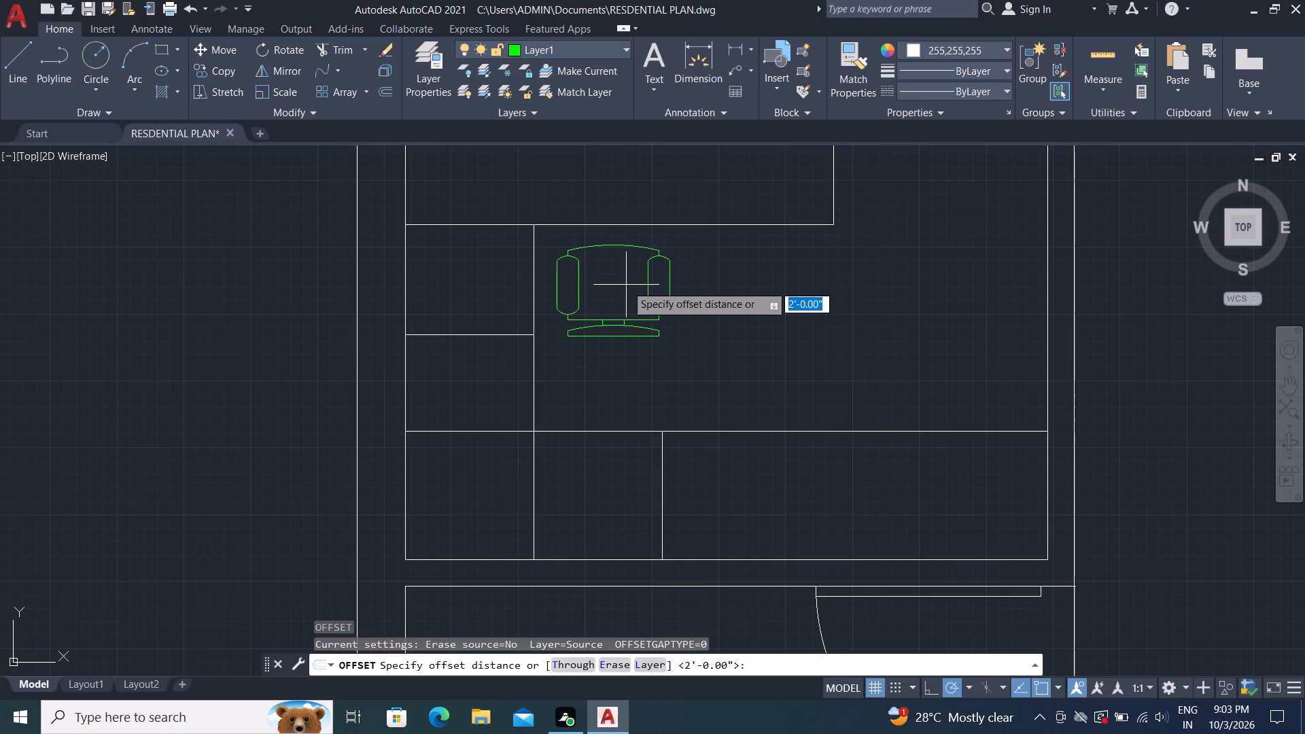
key(space)
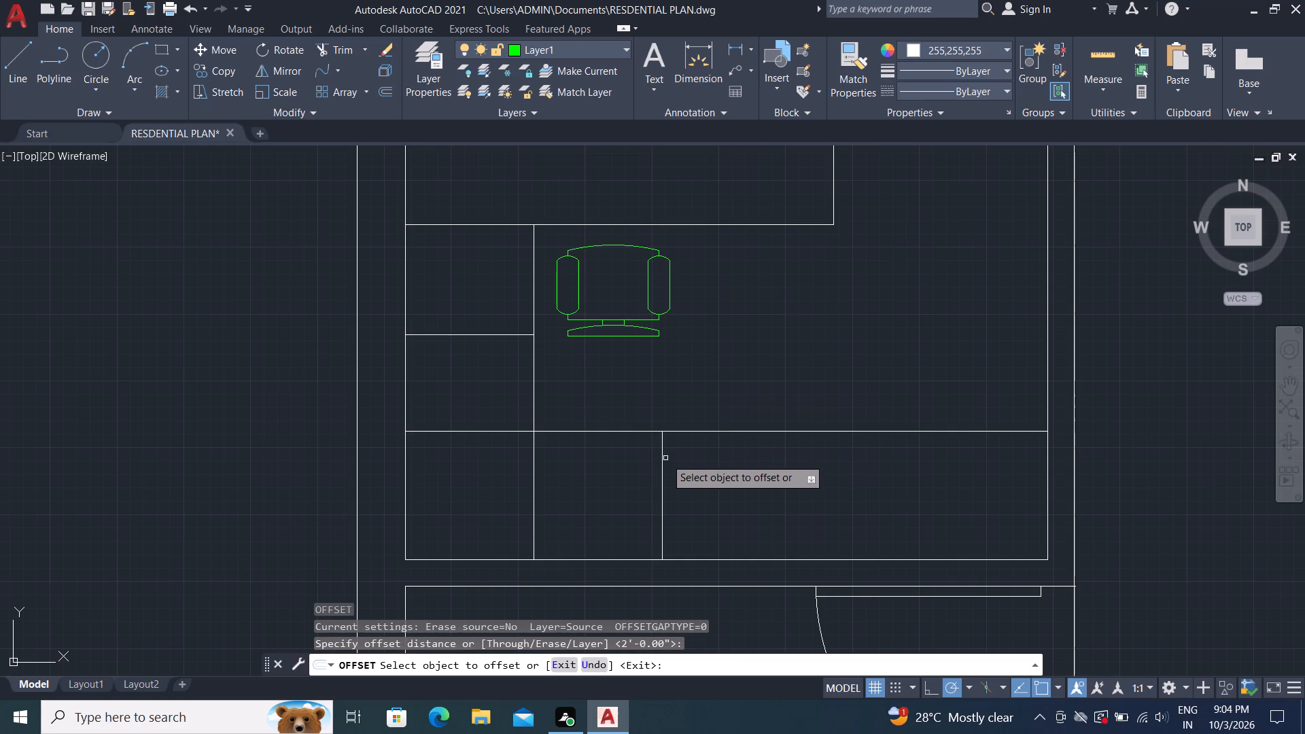
click(662, 457)
click(917, 477)
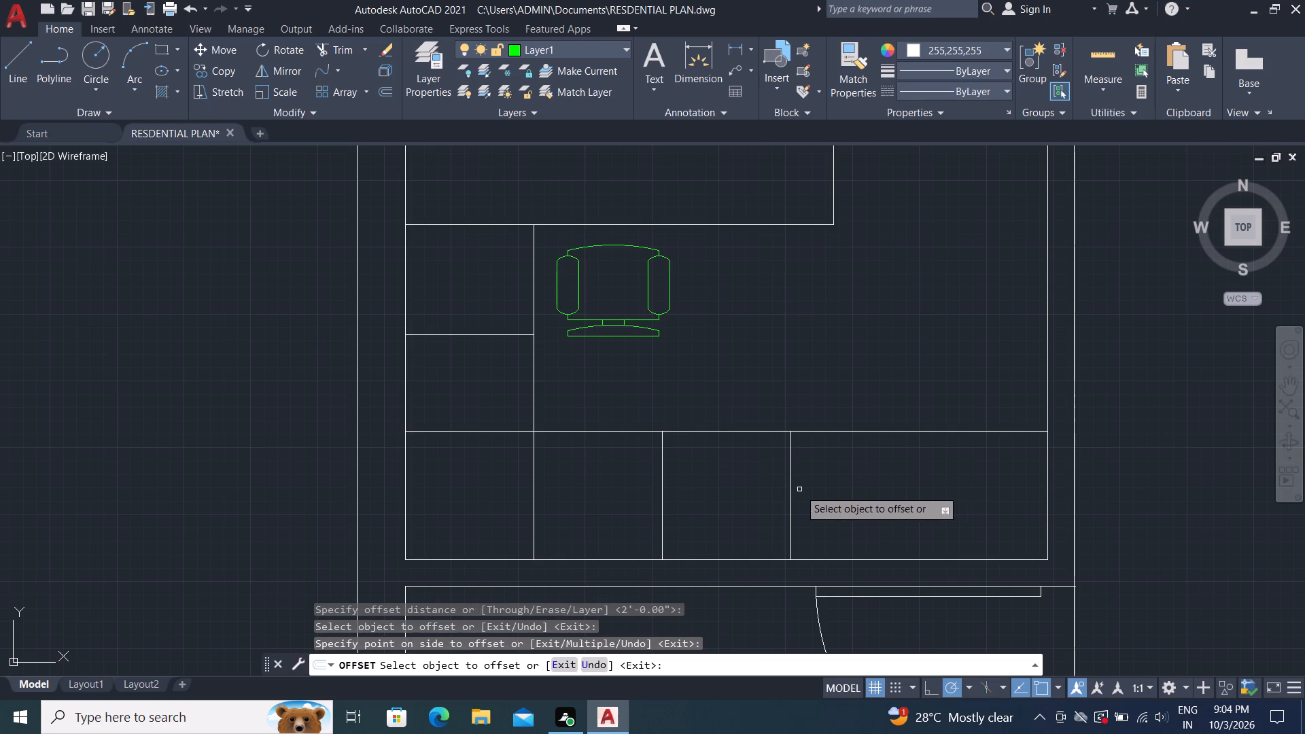
drag(792, 487, 805, 487)
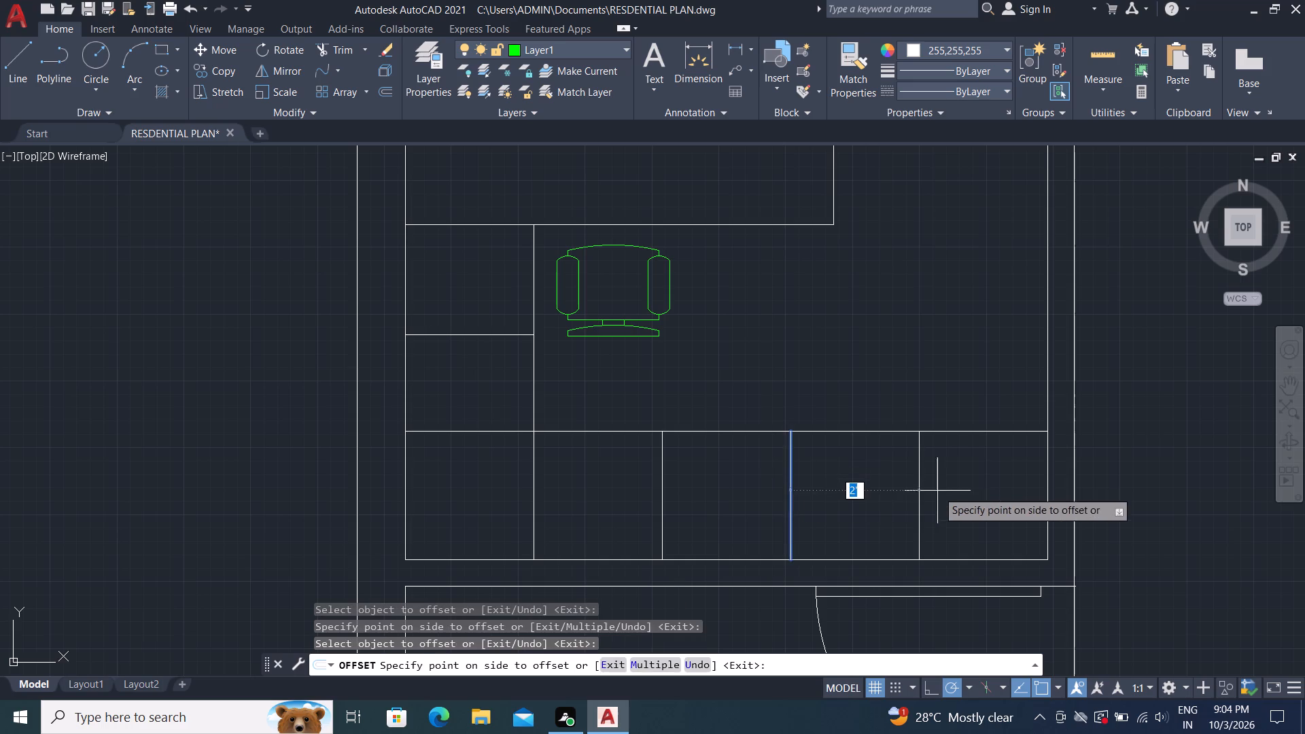
click(937, 491)
key(Escape)
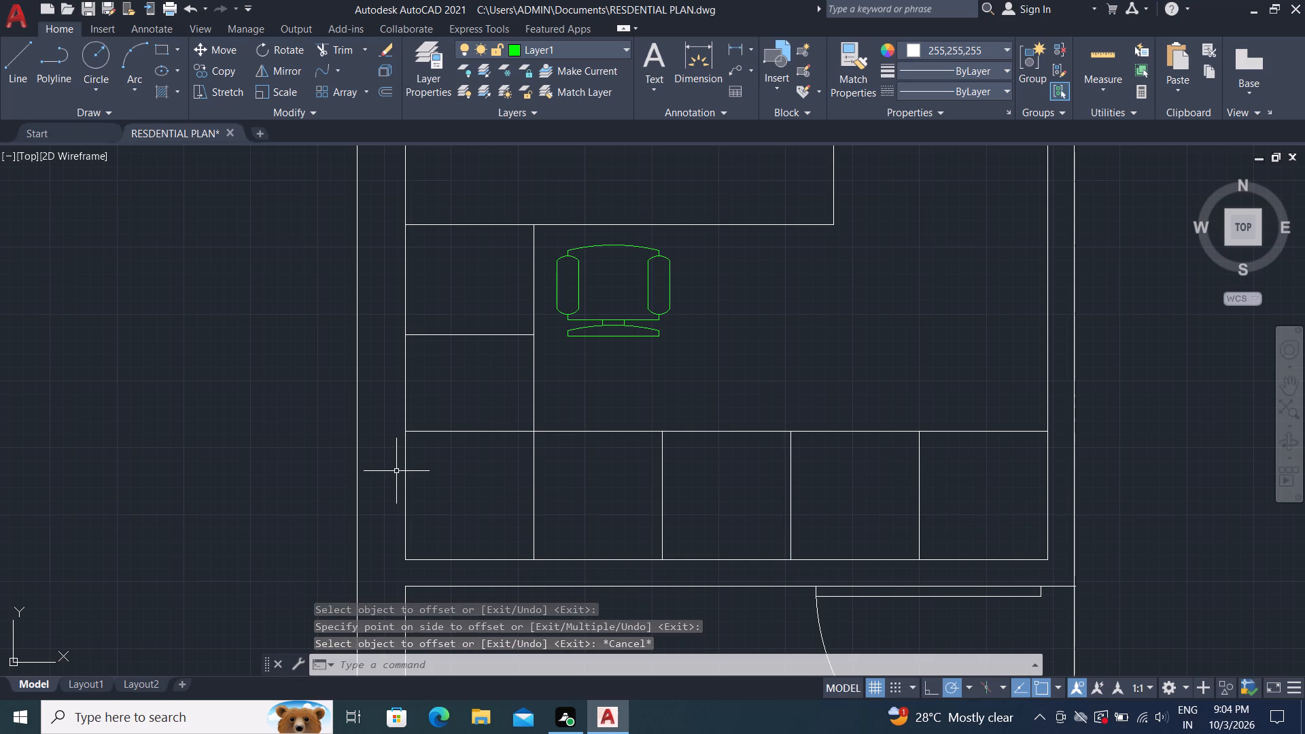
Draw two crossing diagonal lines corner to corner in the southwest corner compartment where the strips meet.
text(l)
key(space)
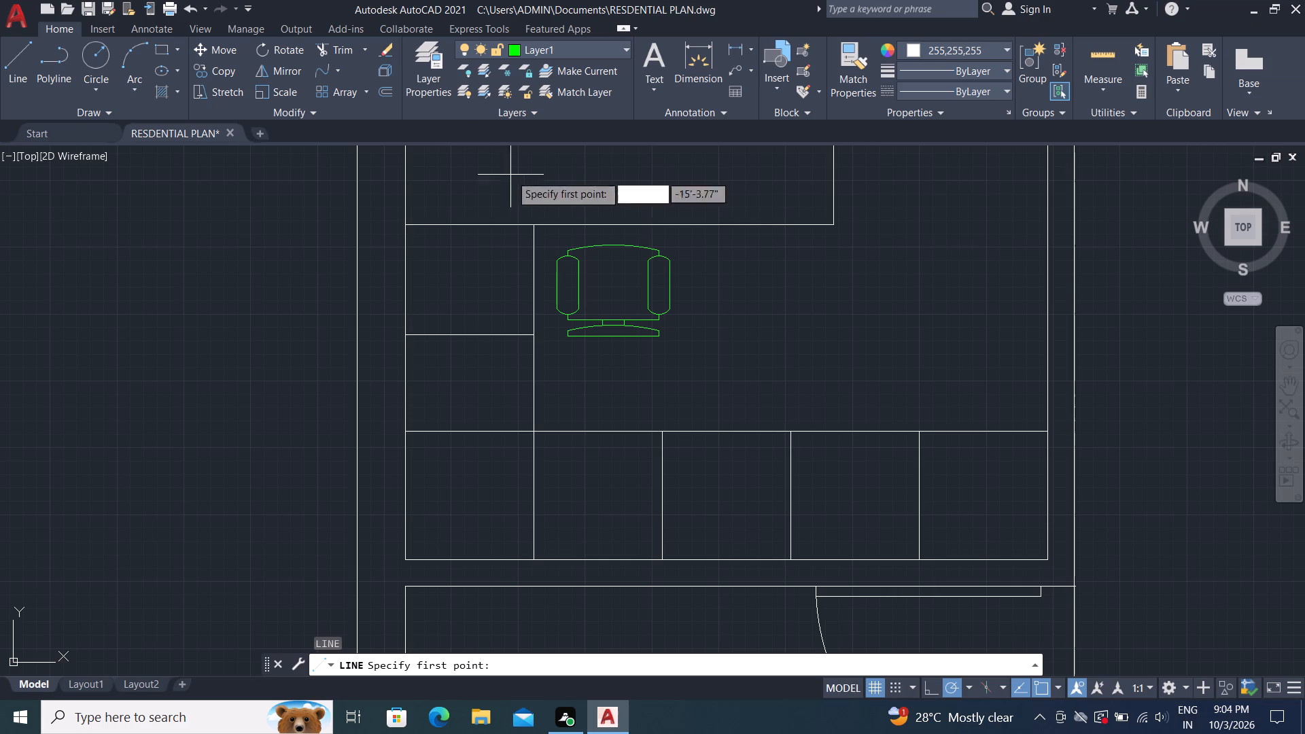
click(532, 431)
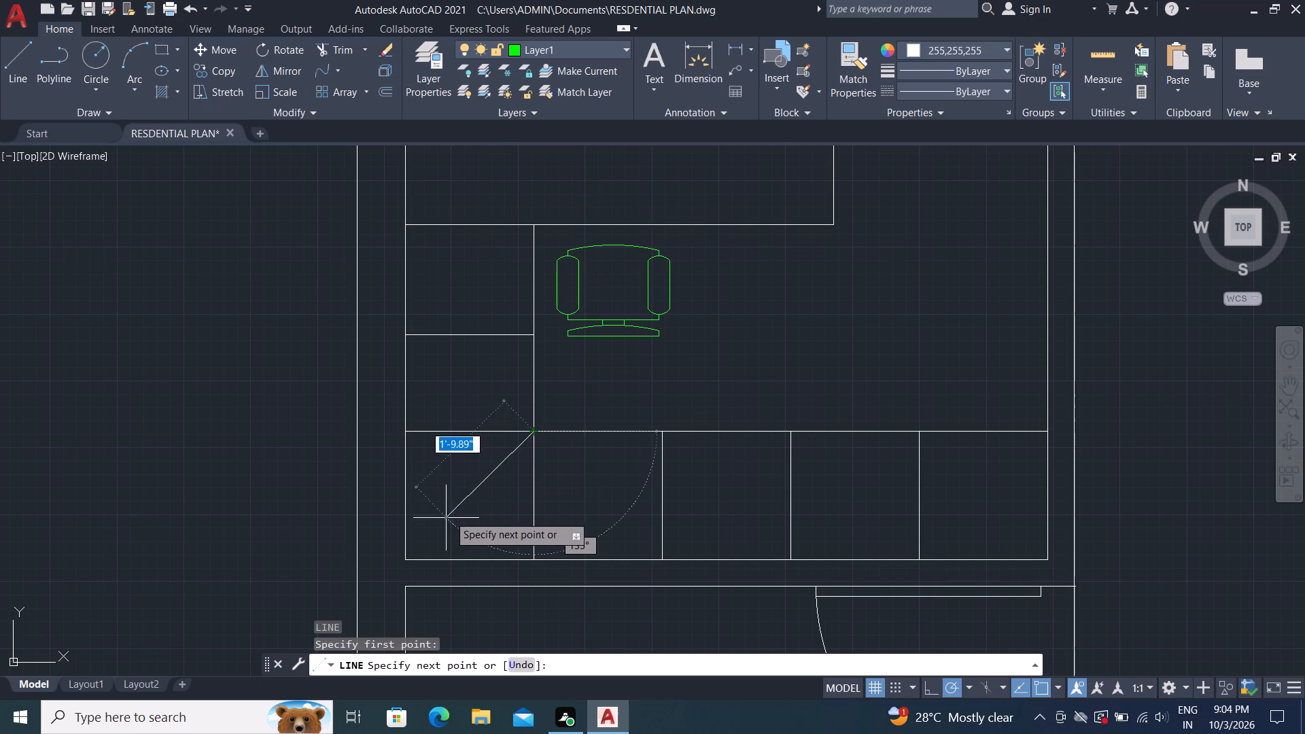
click(403, 562)
key(Escape)
key(space)
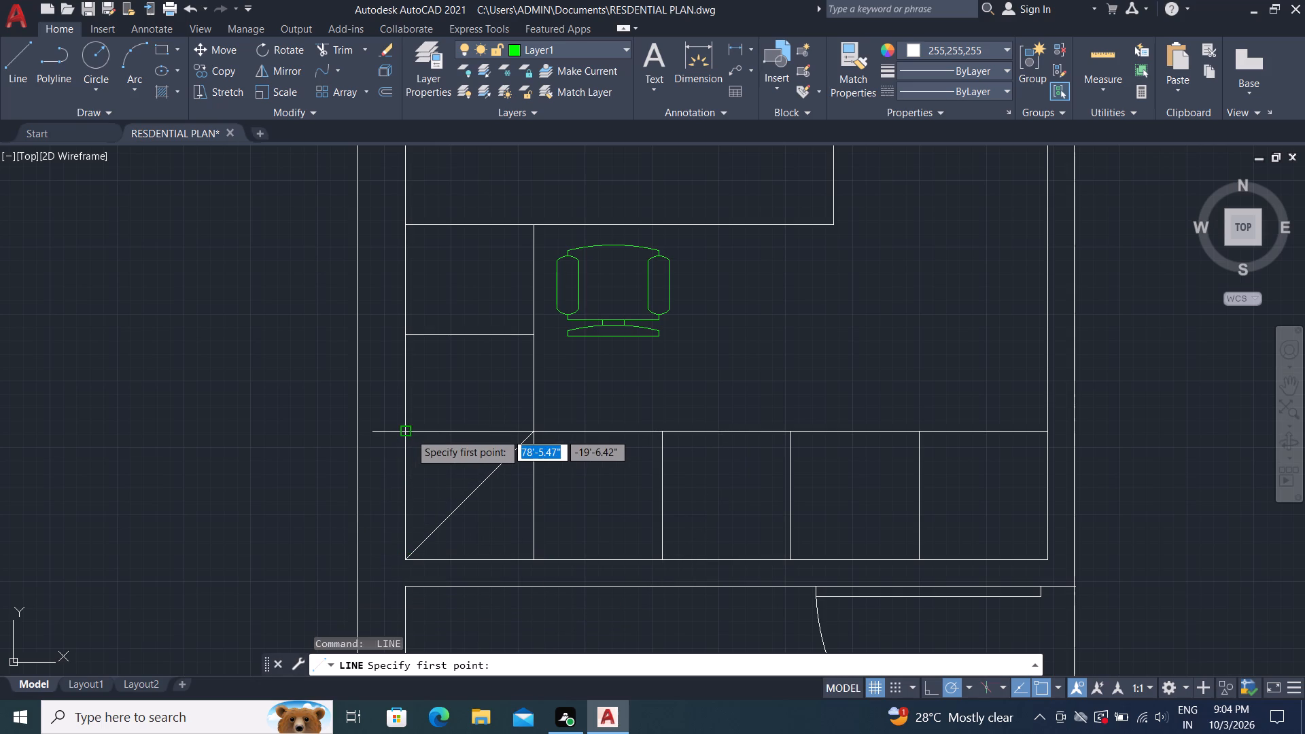
click(410, 433)
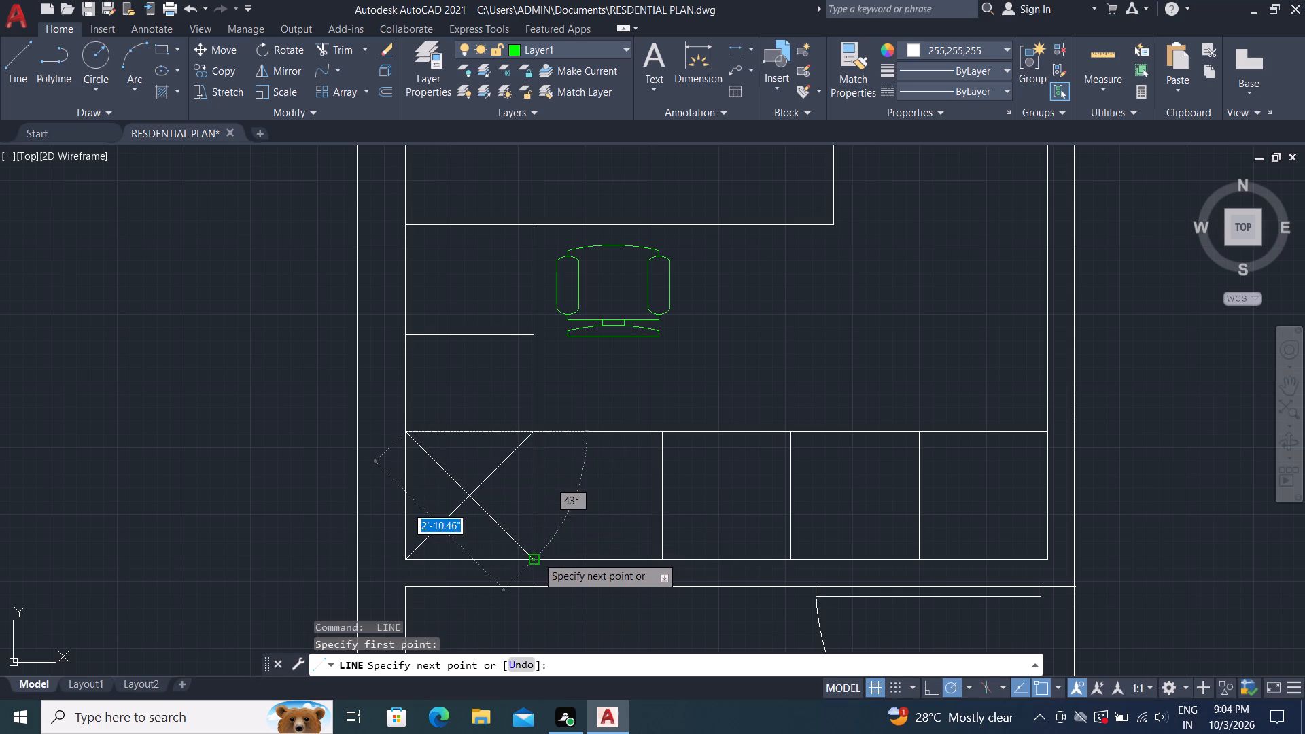
click(537, 557)
key(Escape)
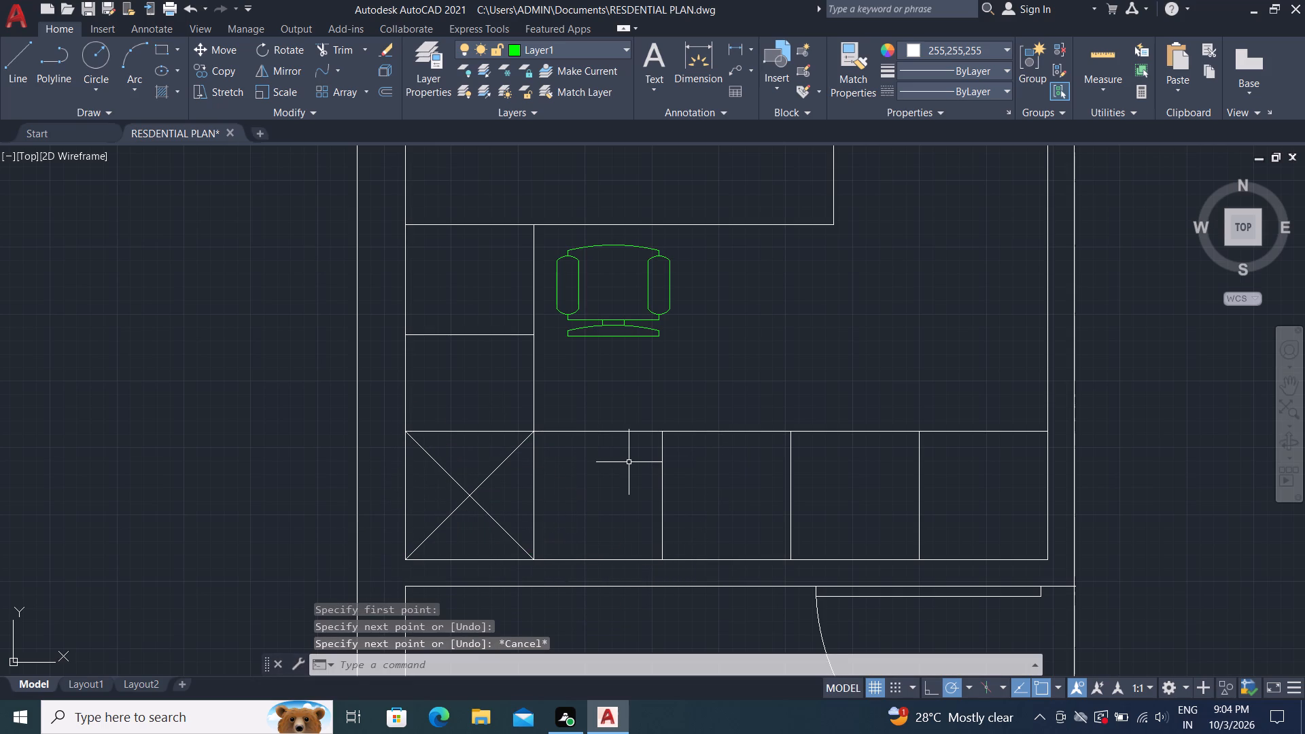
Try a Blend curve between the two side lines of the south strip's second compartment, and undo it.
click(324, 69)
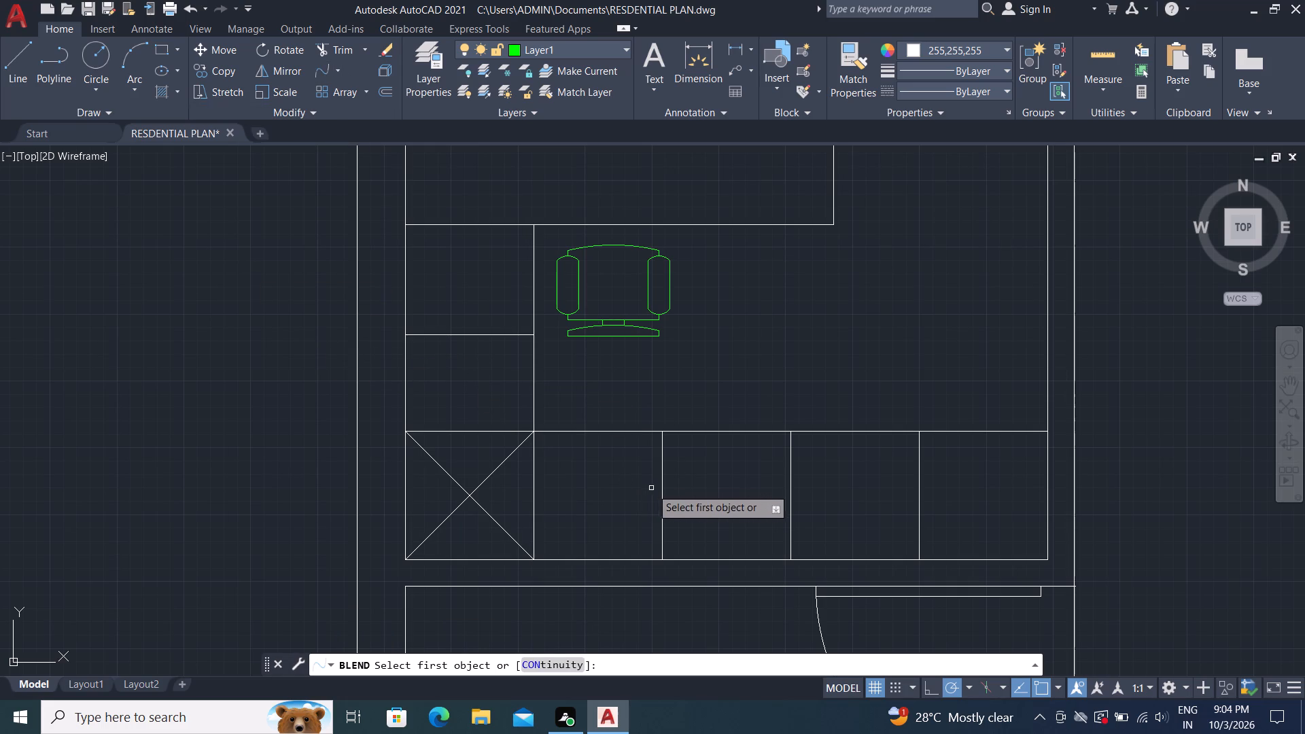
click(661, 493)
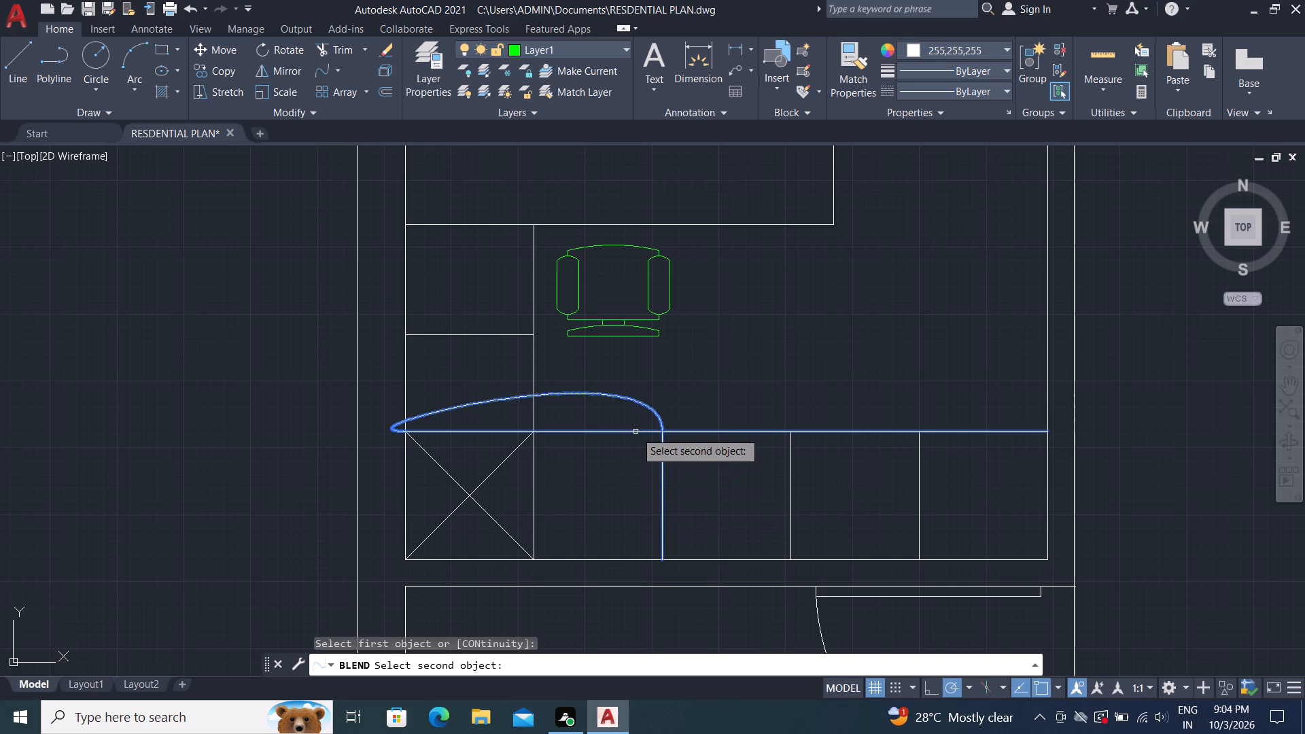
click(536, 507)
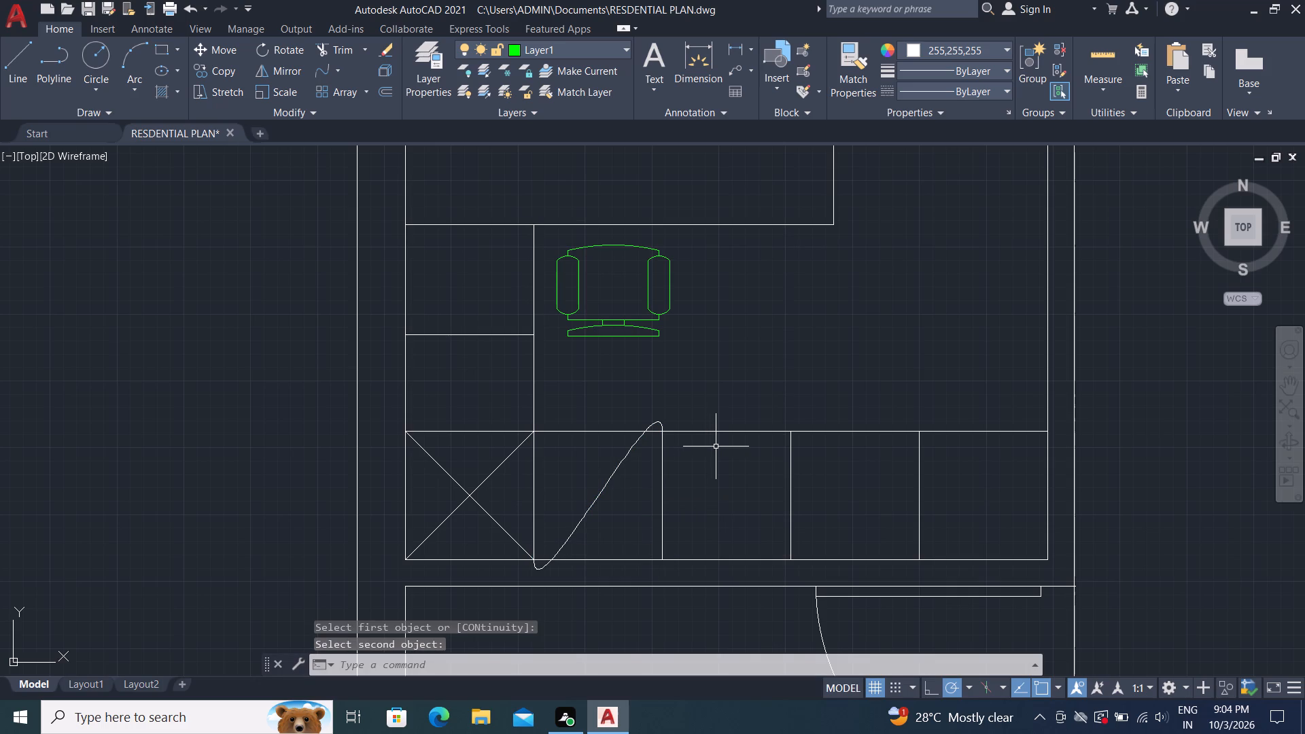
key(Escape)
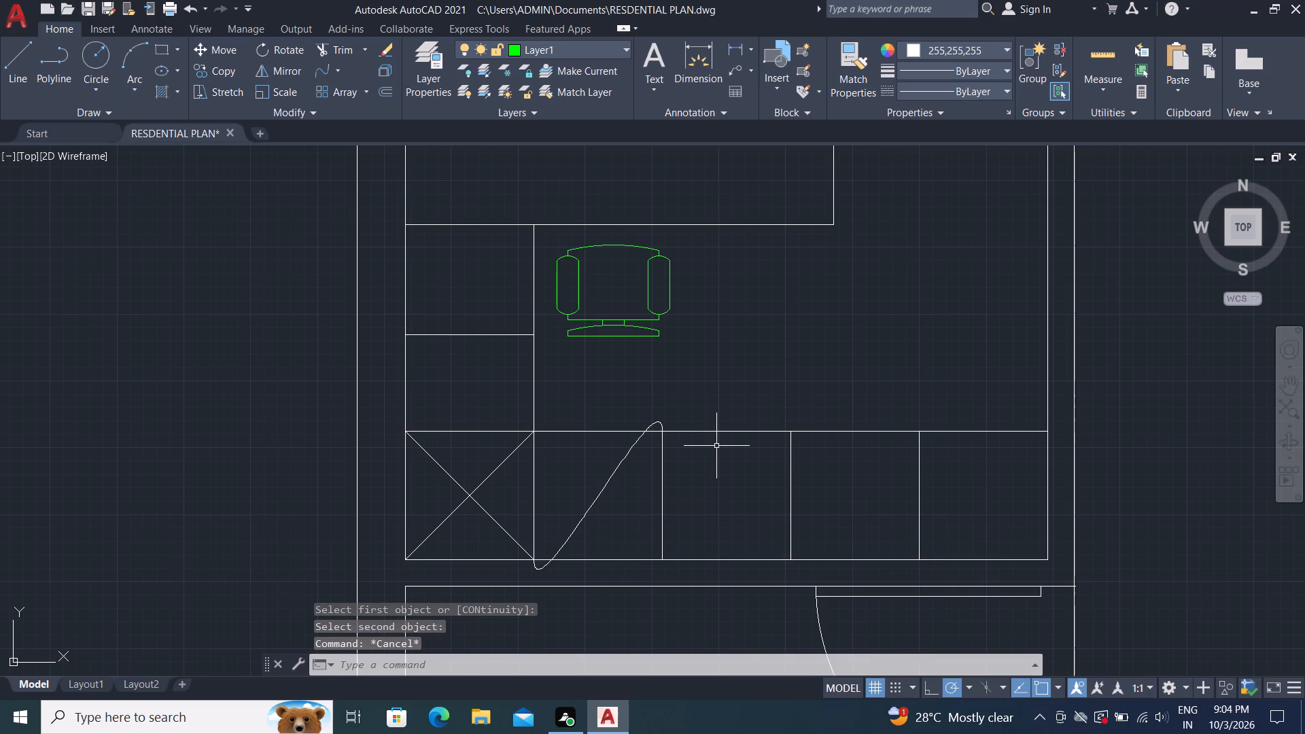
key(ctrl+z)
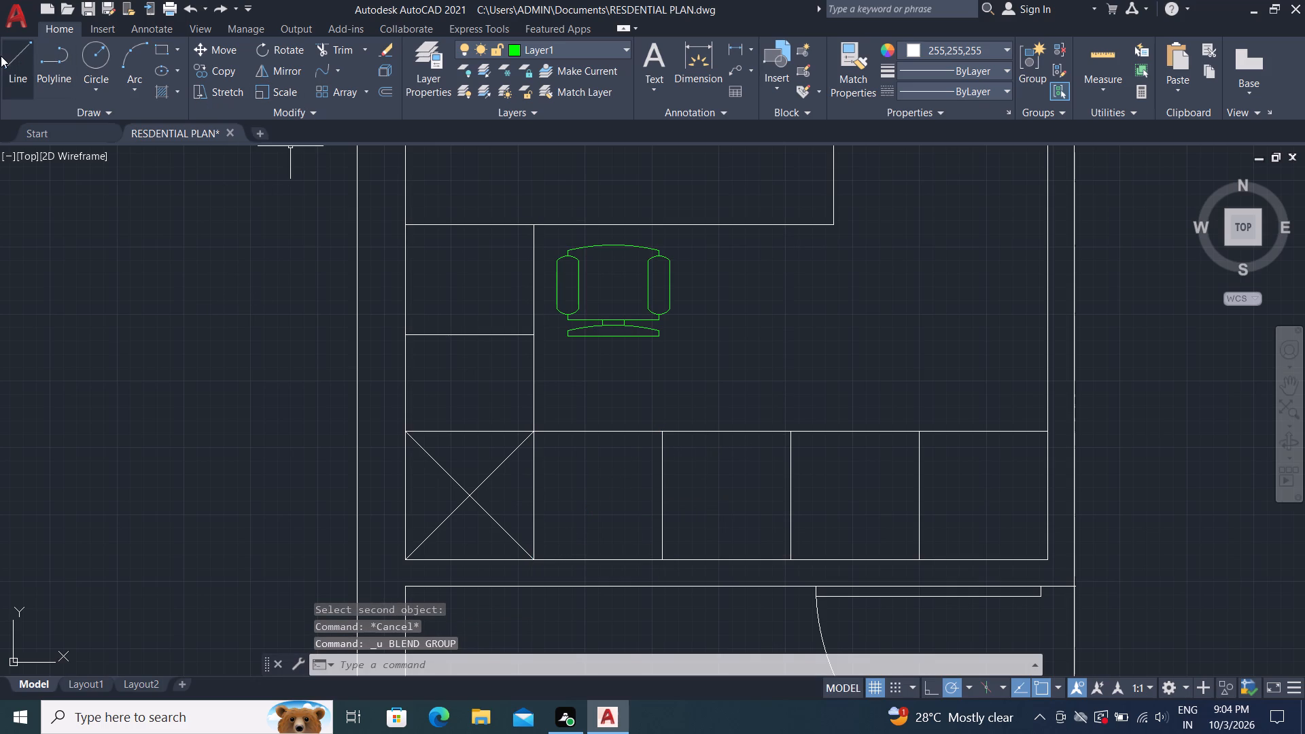
Draw one diagonal line from northeast to southwest corner in each of the four remaining compartments of the south storage strip.
click(11, 60)
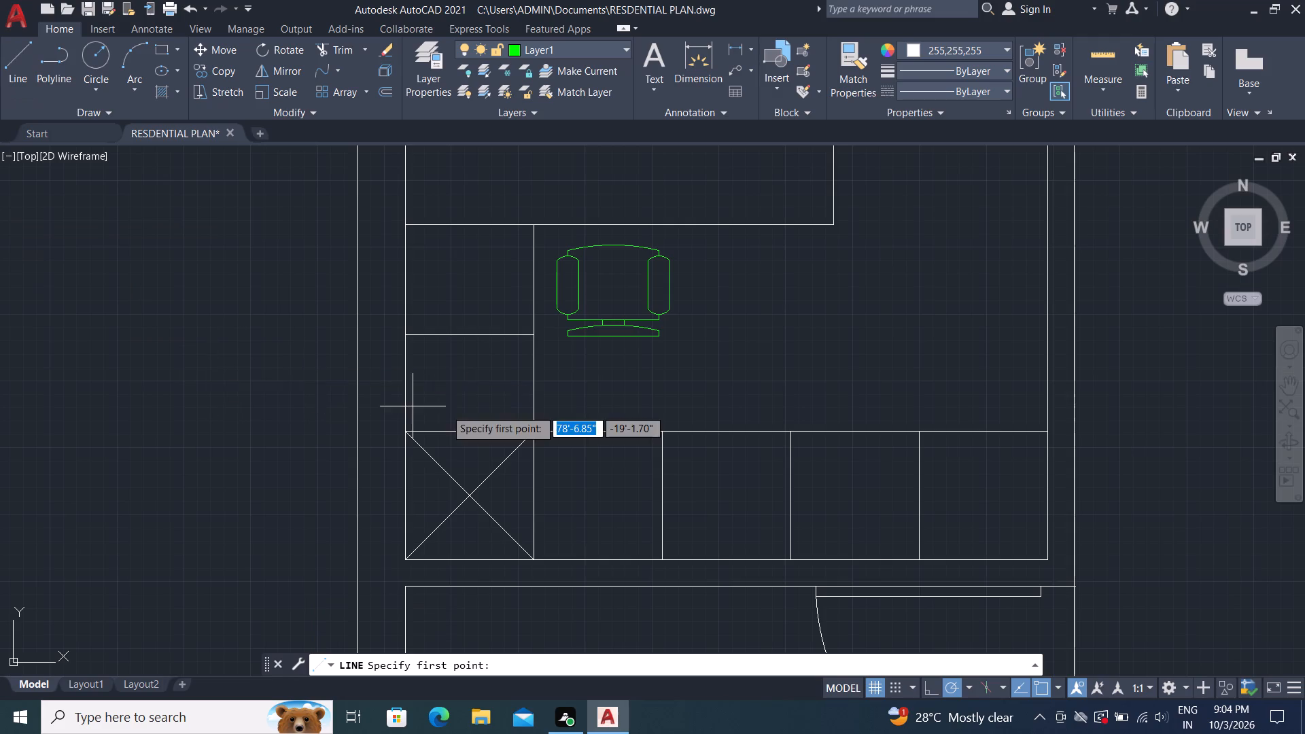
click(662, 434)
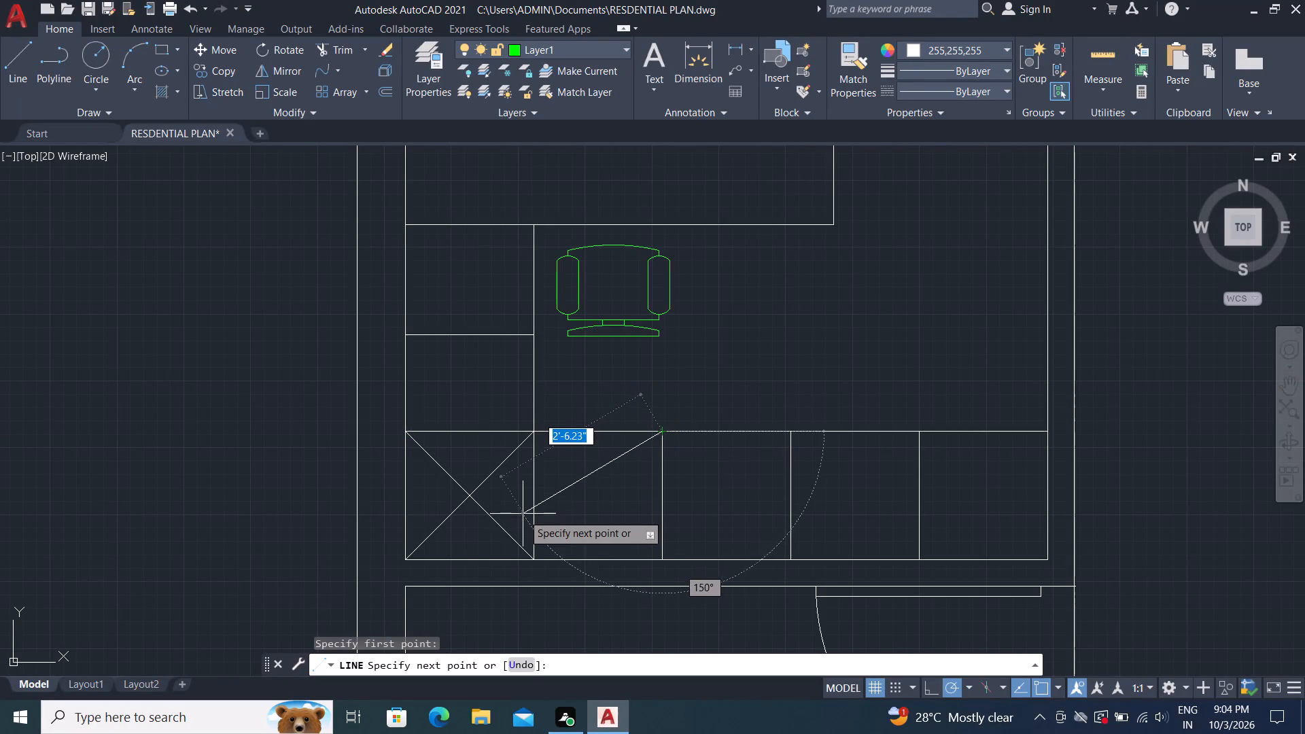
click(530, 555)
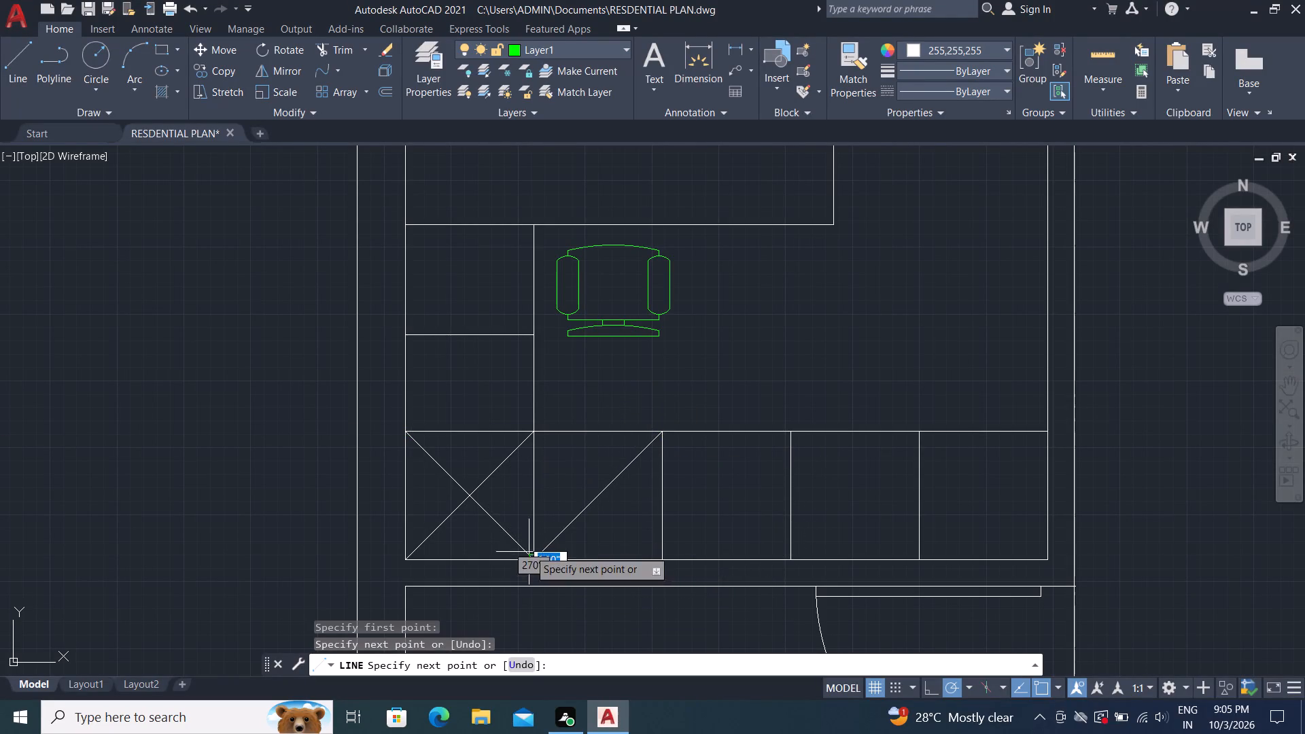
key(Escape)
key(space)
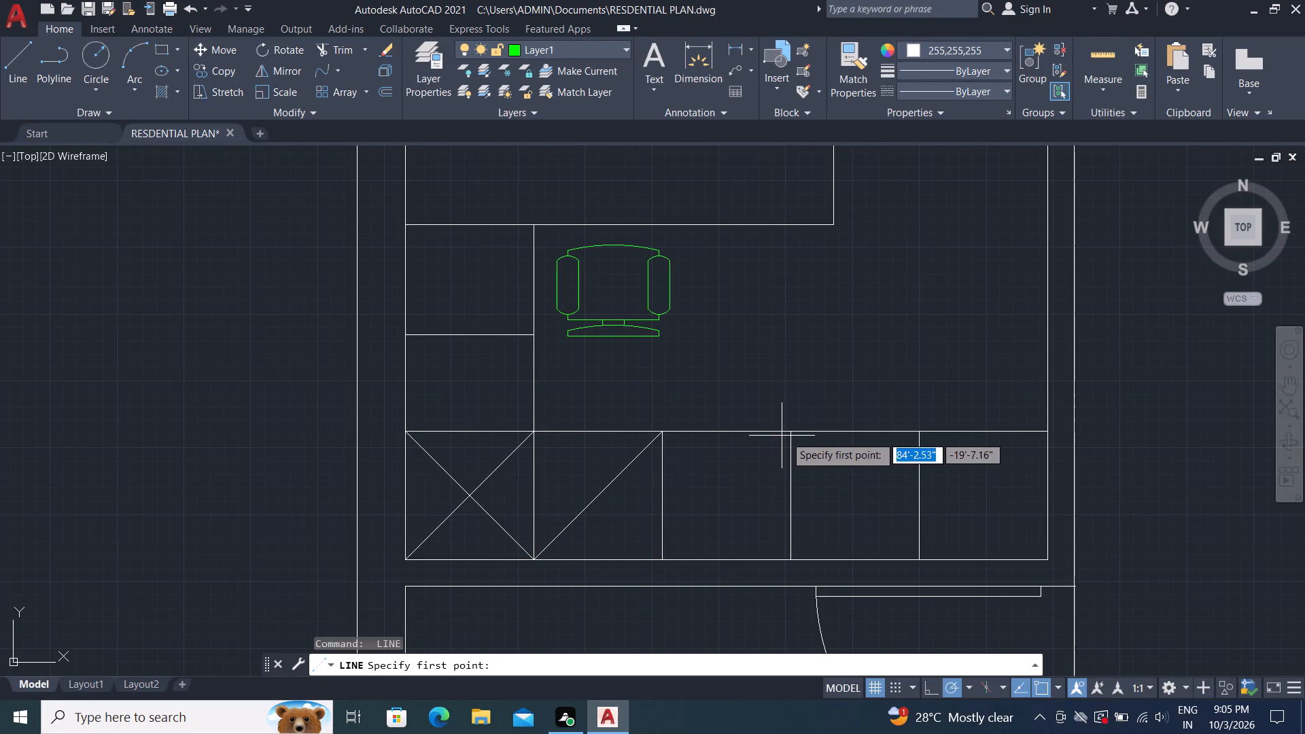
click(787, 436)
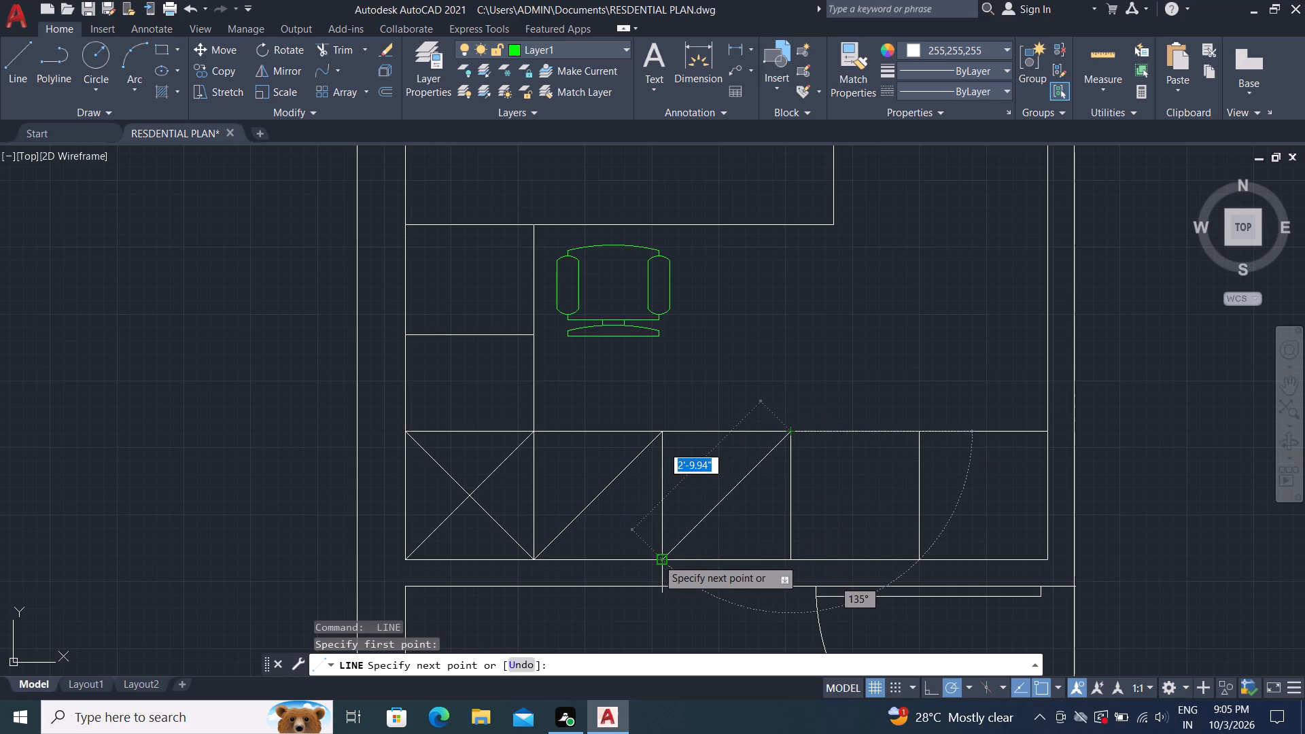
click(657, 559)
key(Escape)
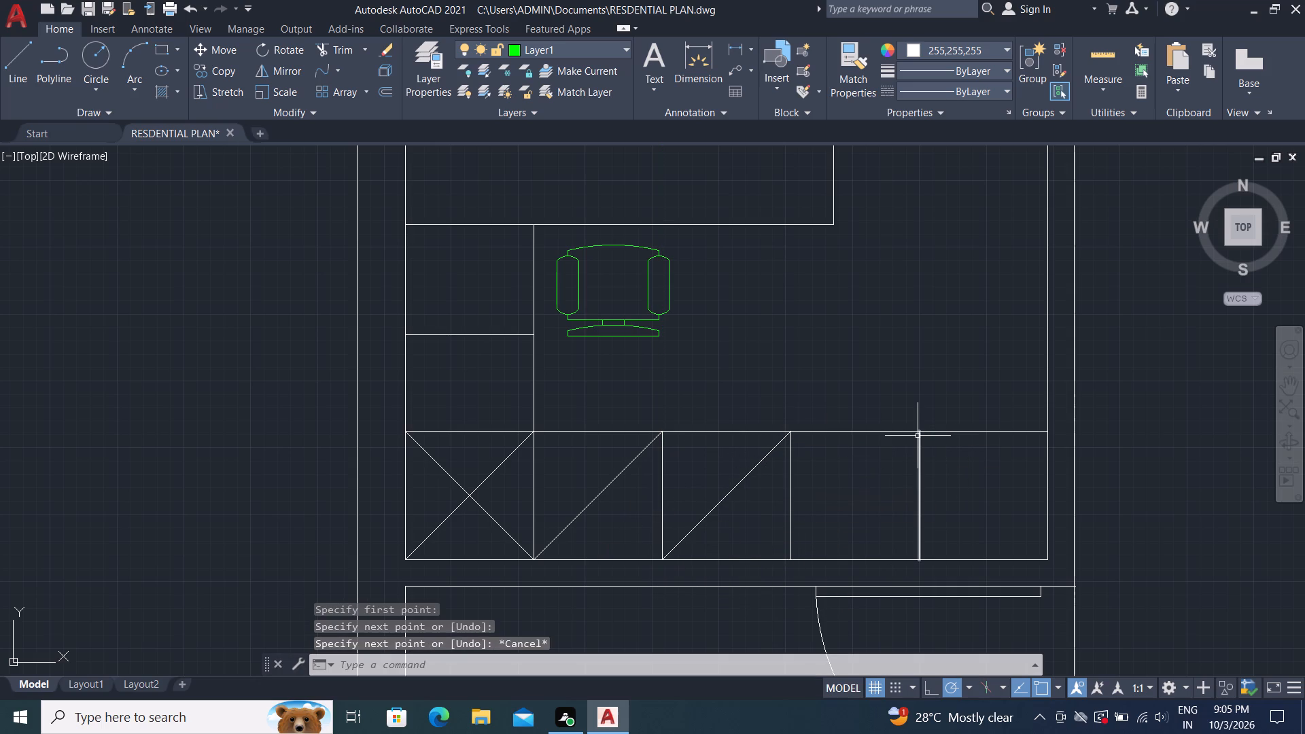
key(space)
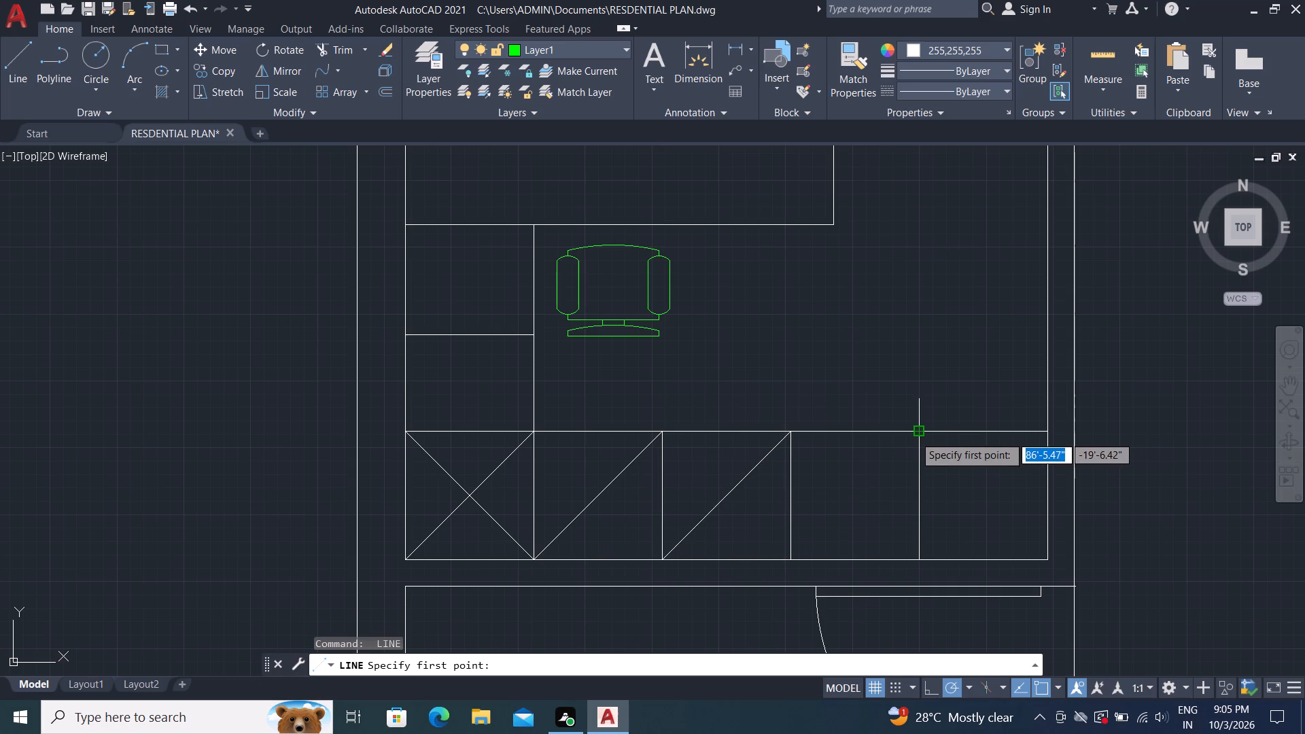
click(914, 436)
click(792, 556)
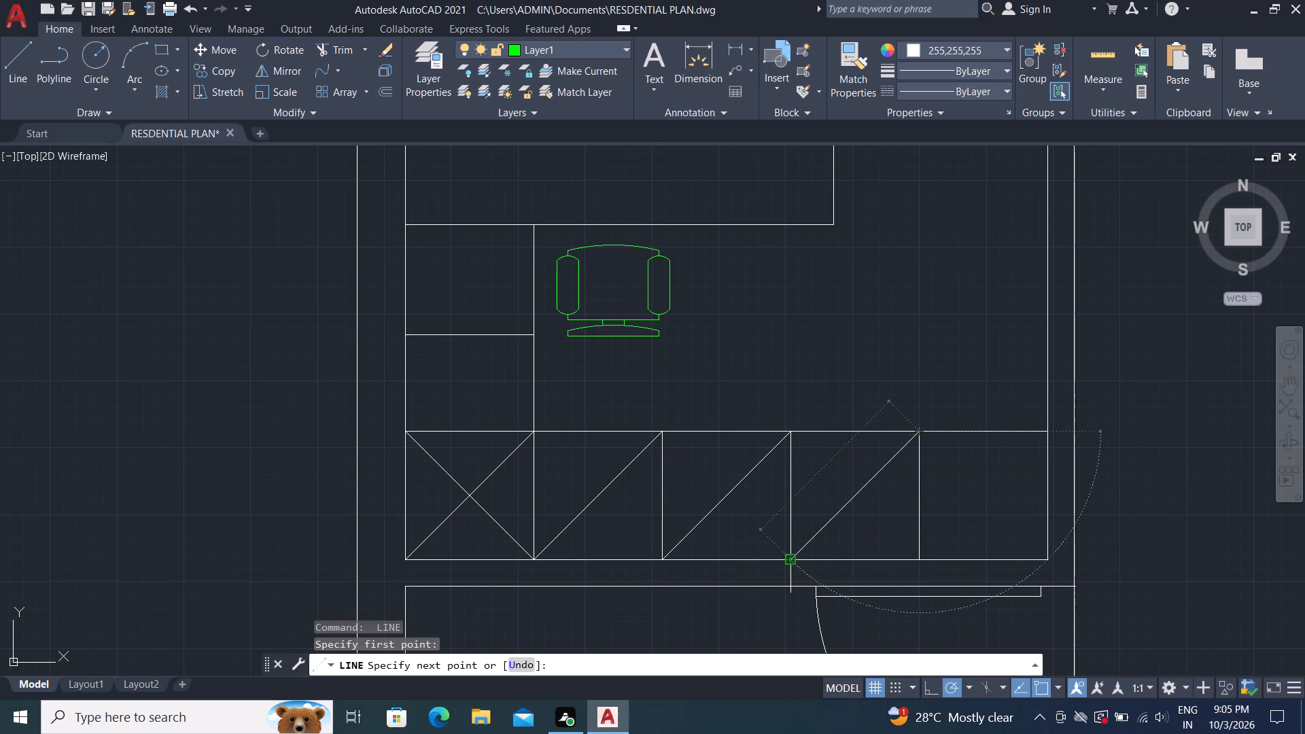
key(Escape)
key(space)
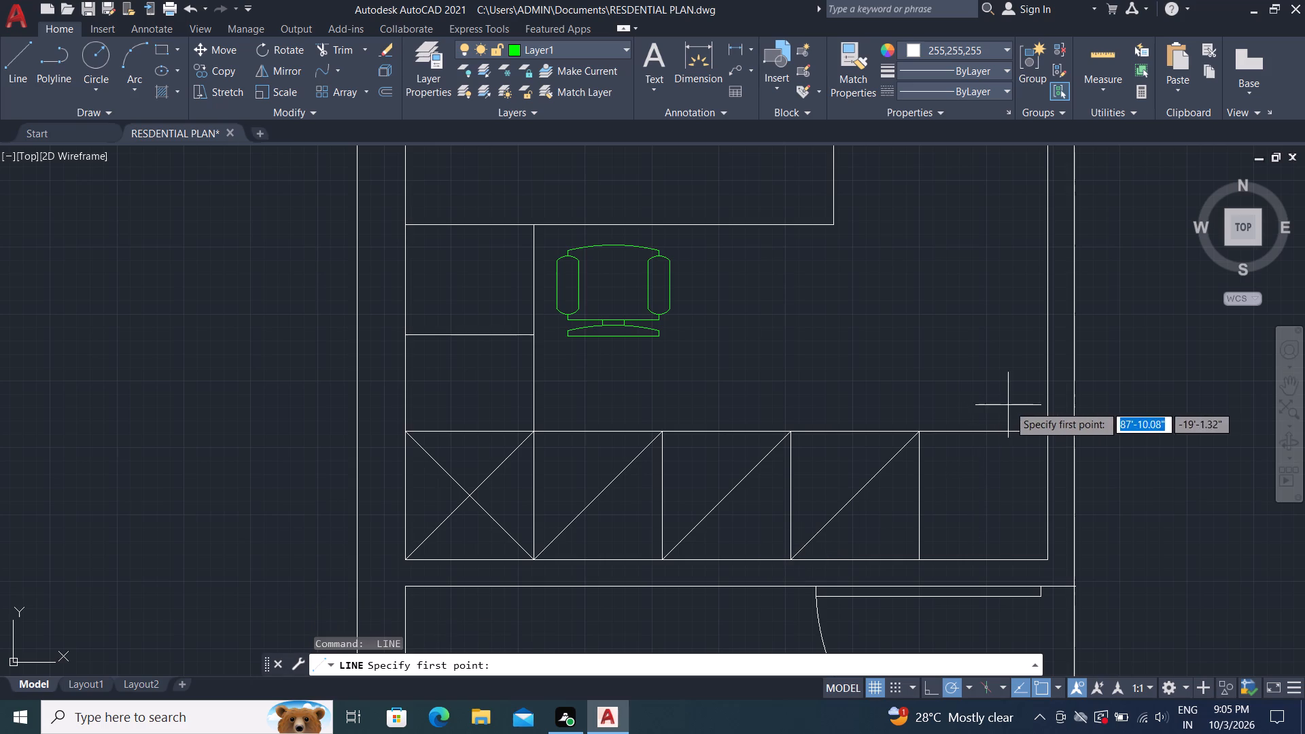
click(1047, 435)
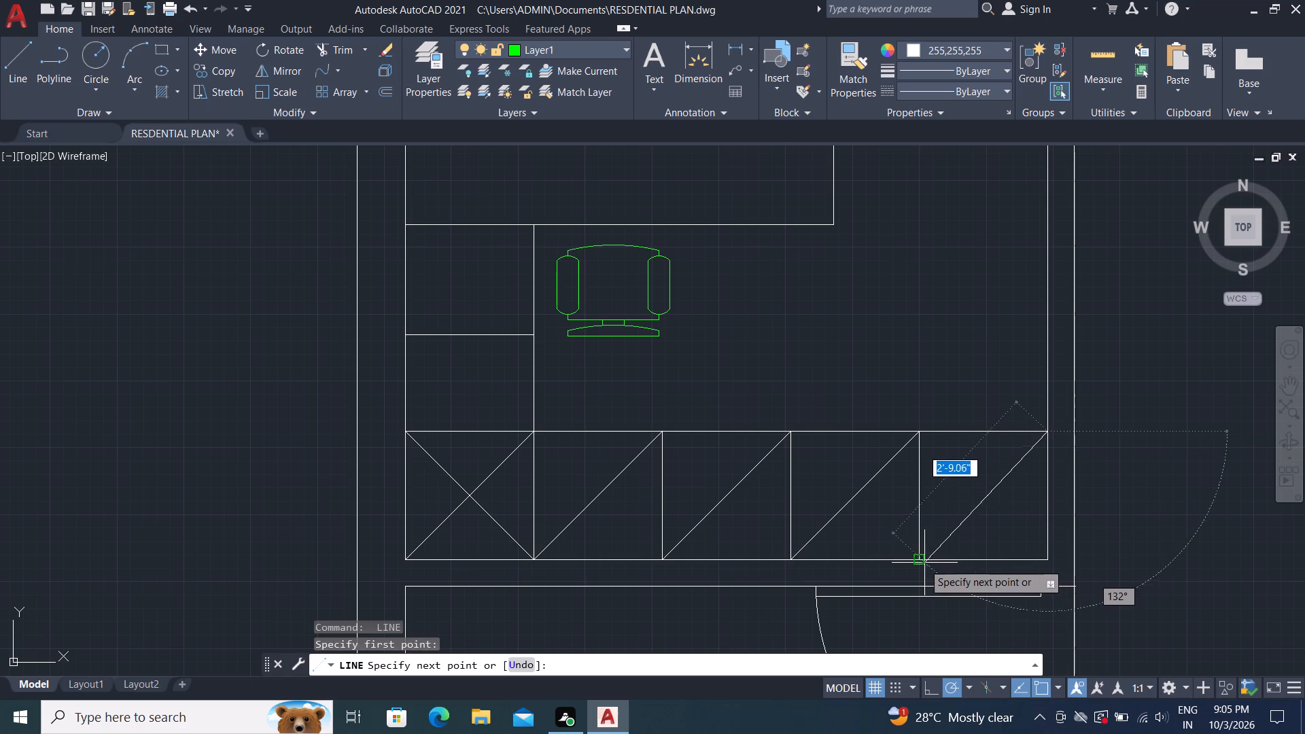
click(920, 563)
key(Escape)
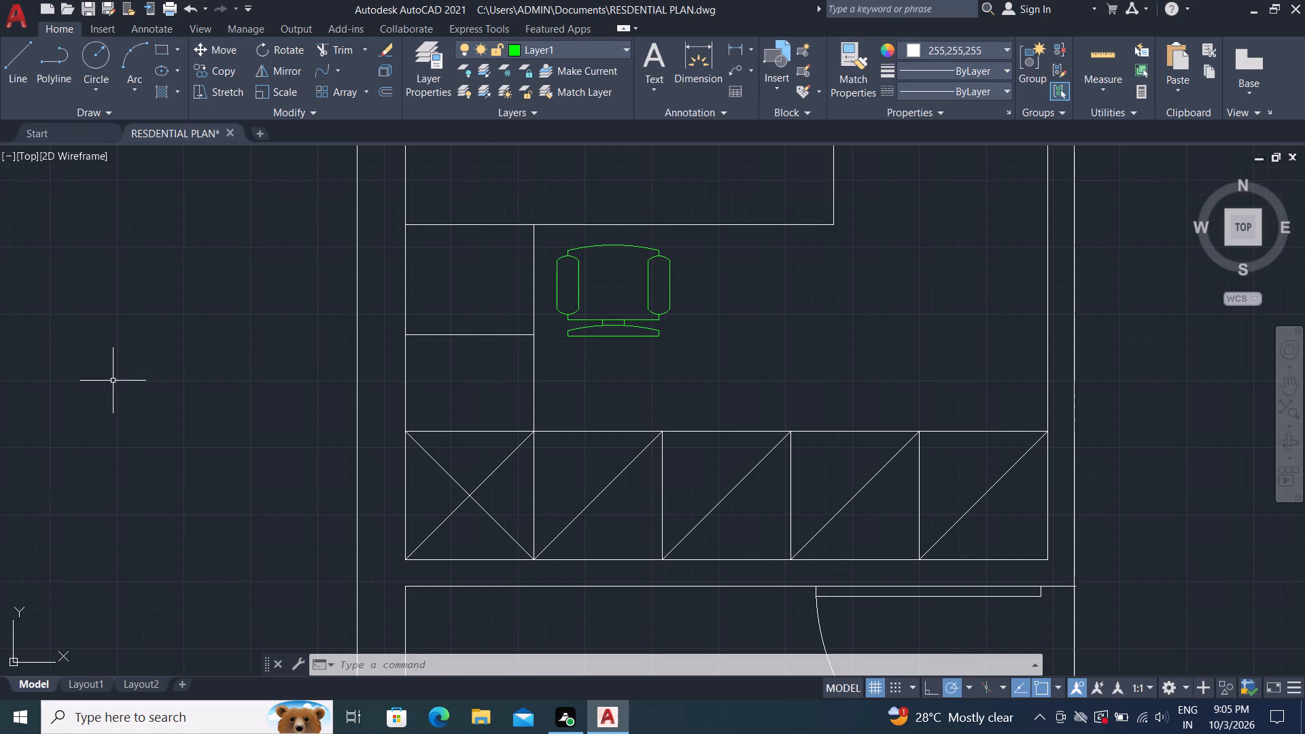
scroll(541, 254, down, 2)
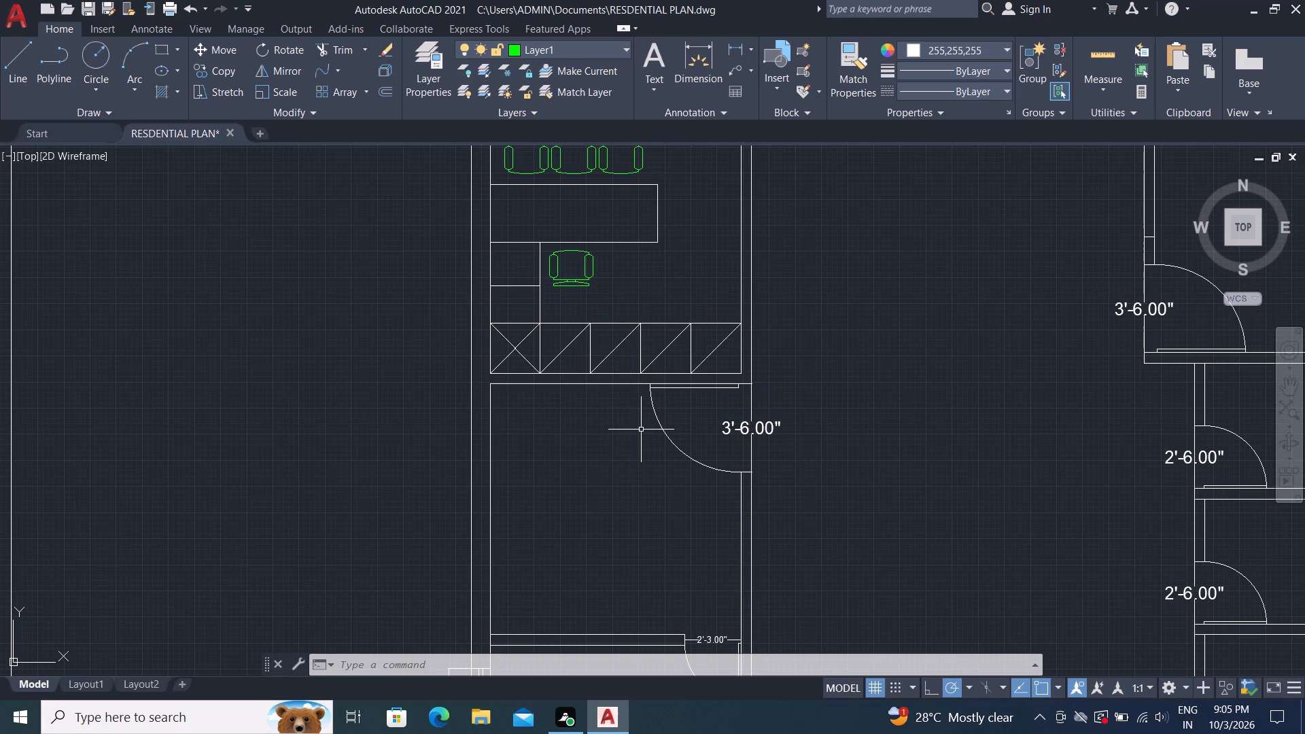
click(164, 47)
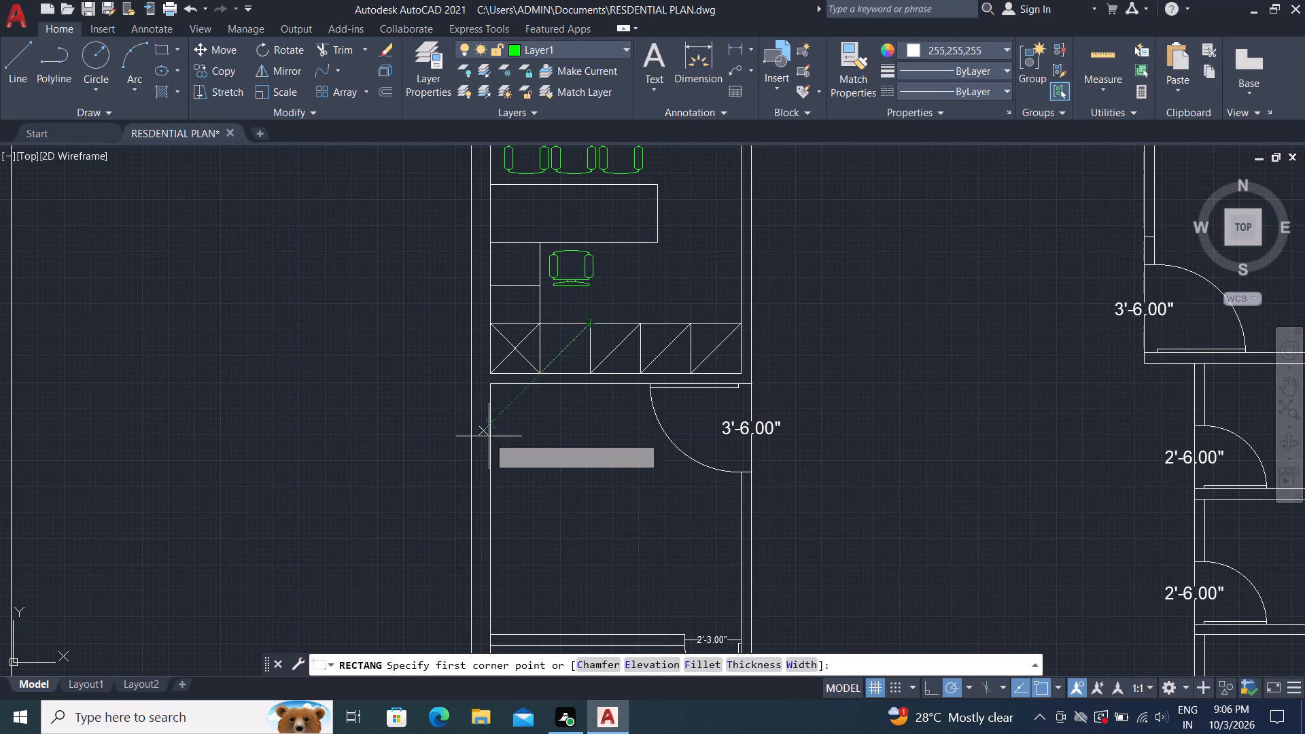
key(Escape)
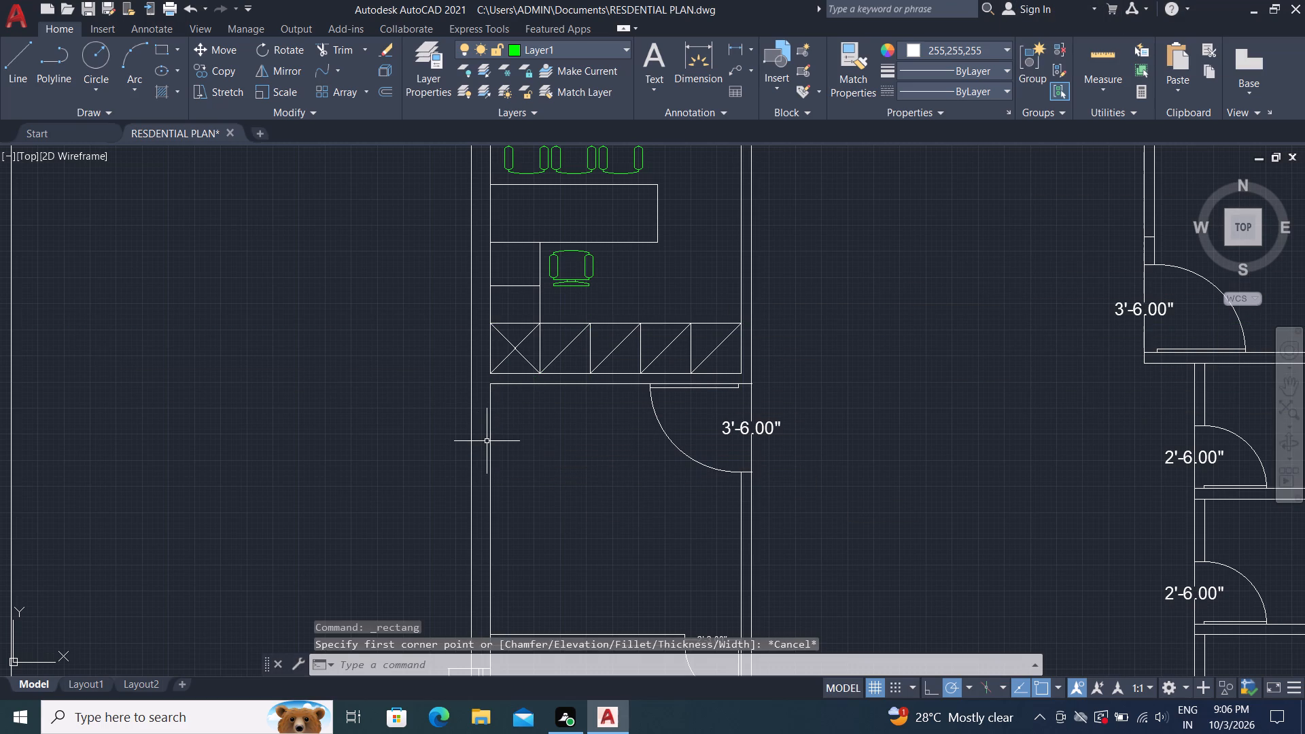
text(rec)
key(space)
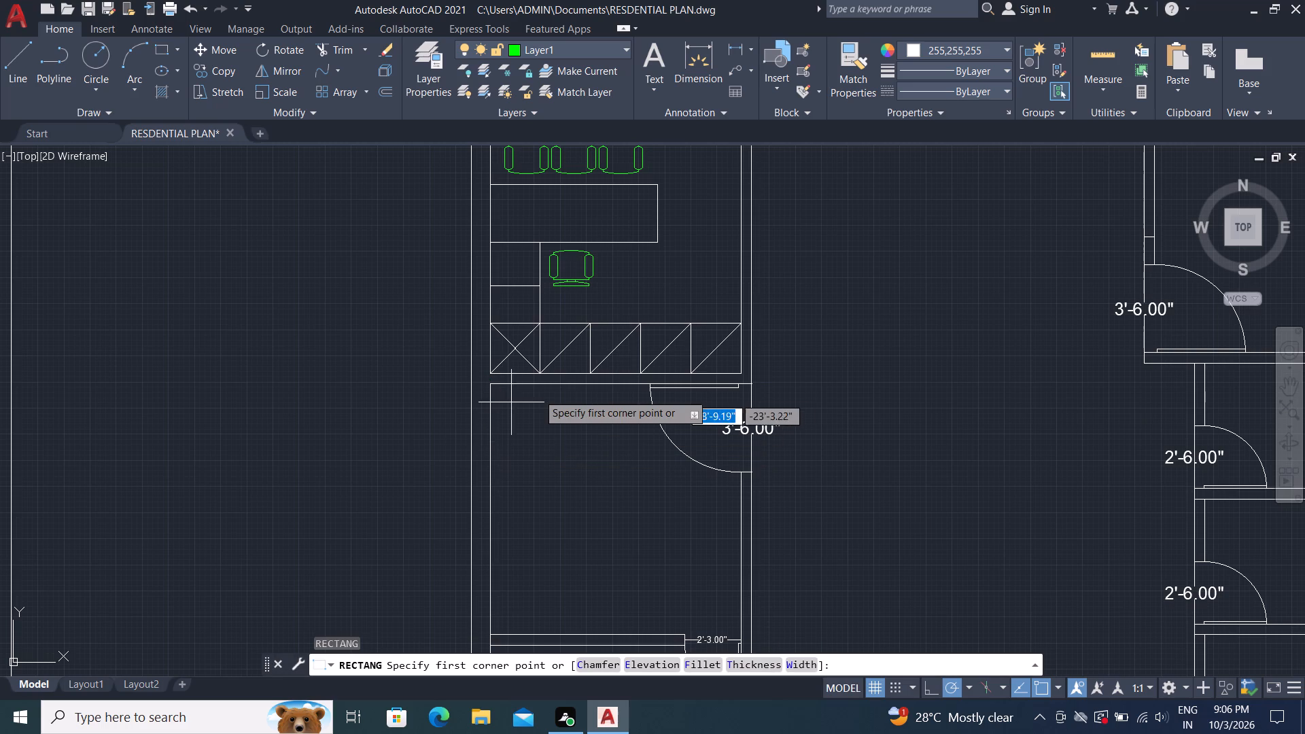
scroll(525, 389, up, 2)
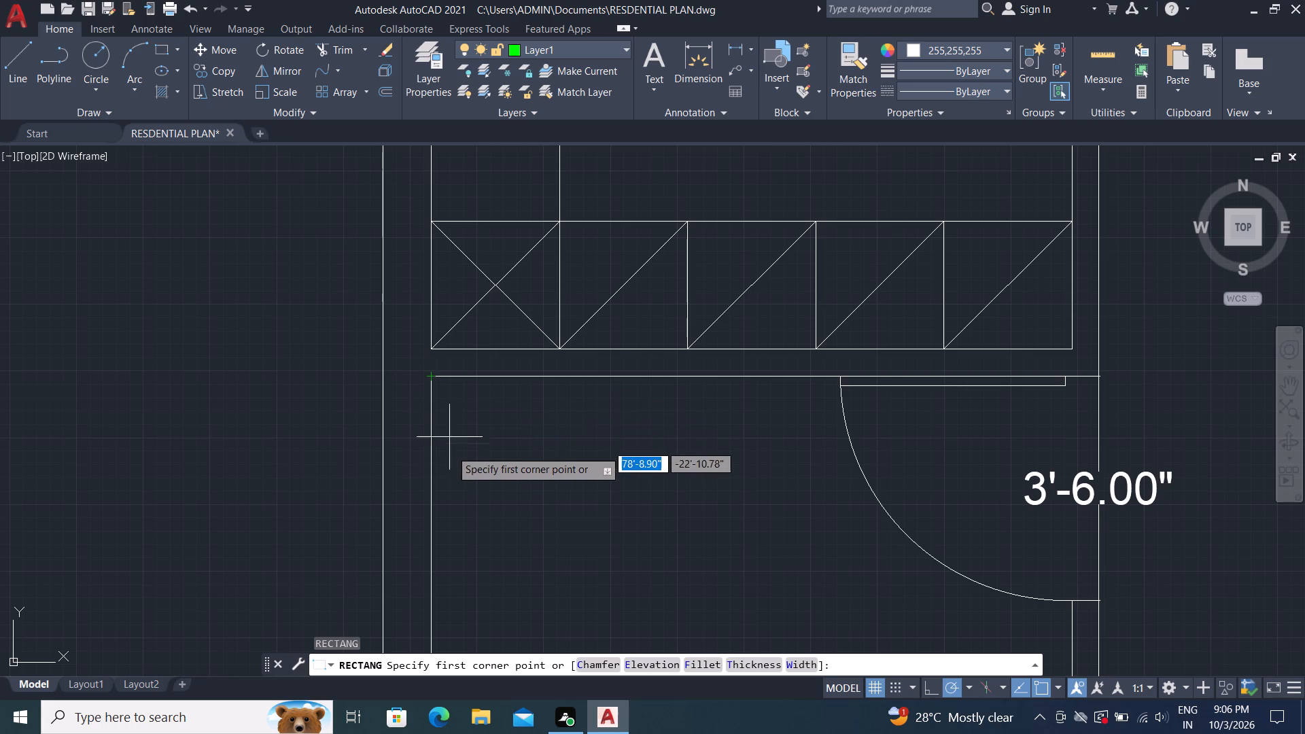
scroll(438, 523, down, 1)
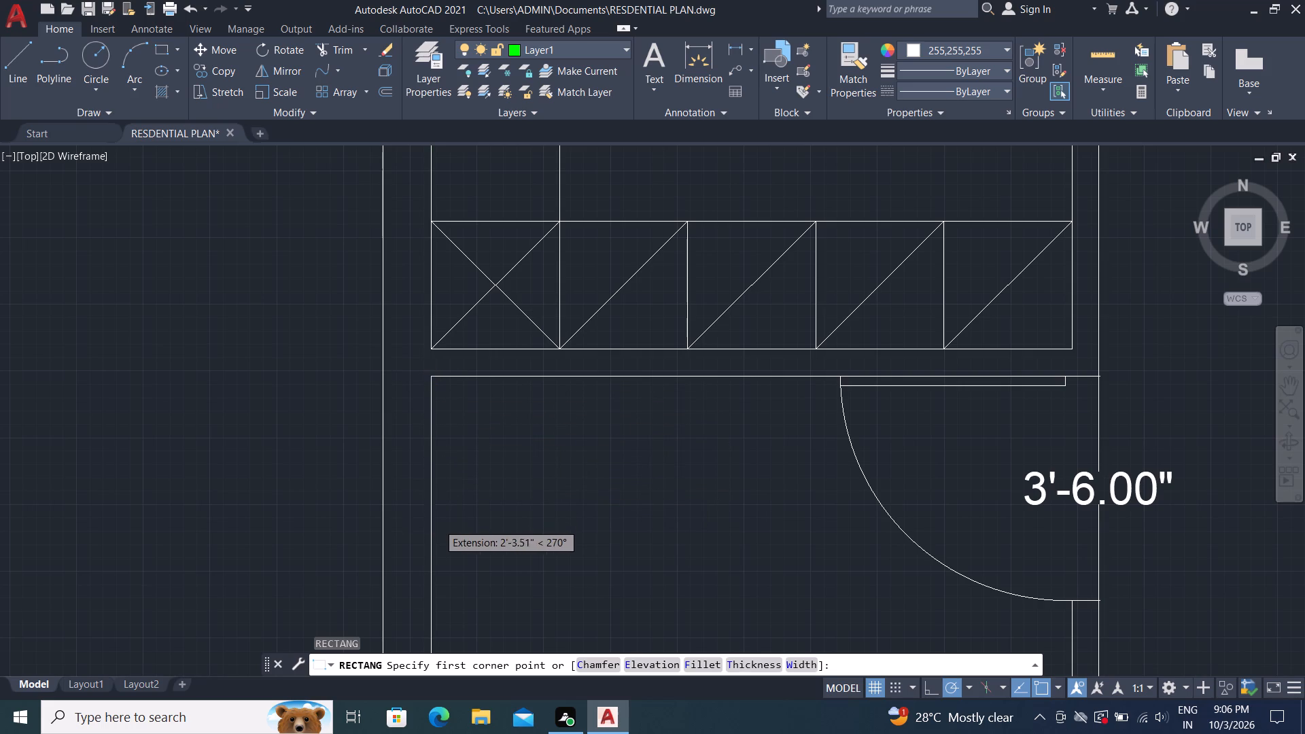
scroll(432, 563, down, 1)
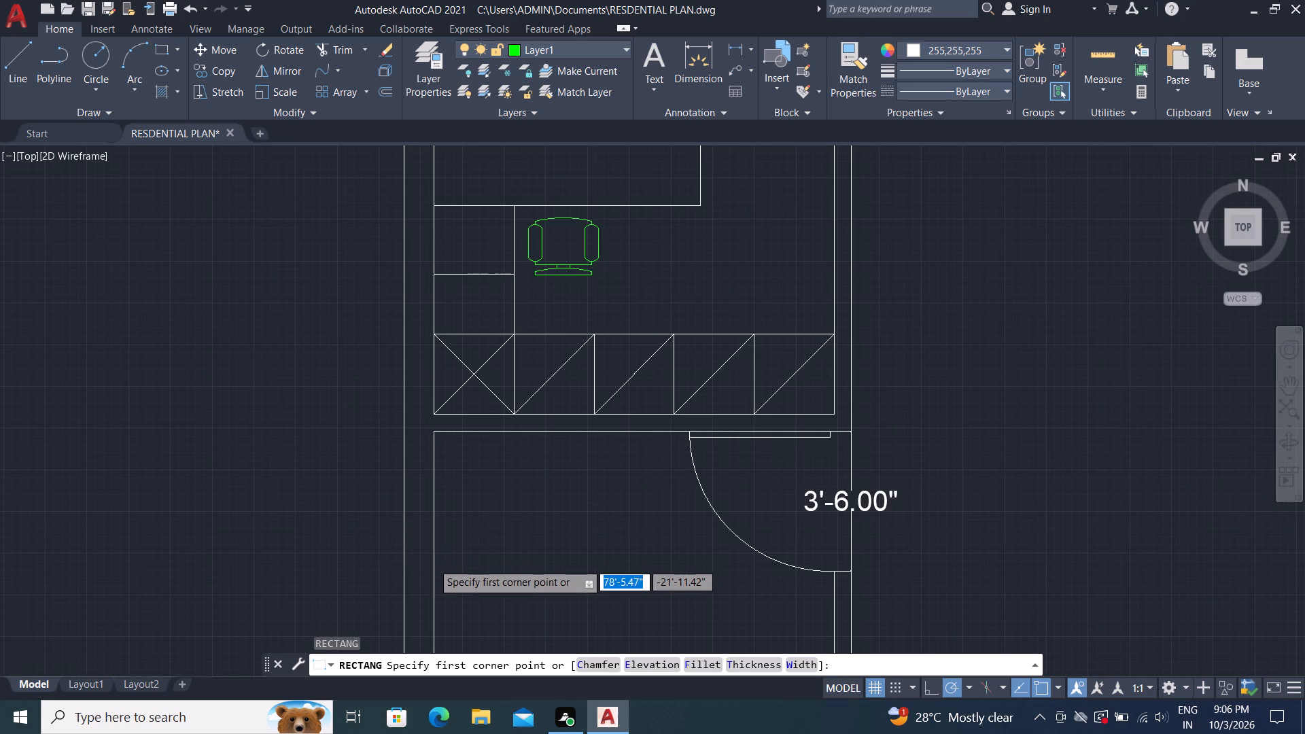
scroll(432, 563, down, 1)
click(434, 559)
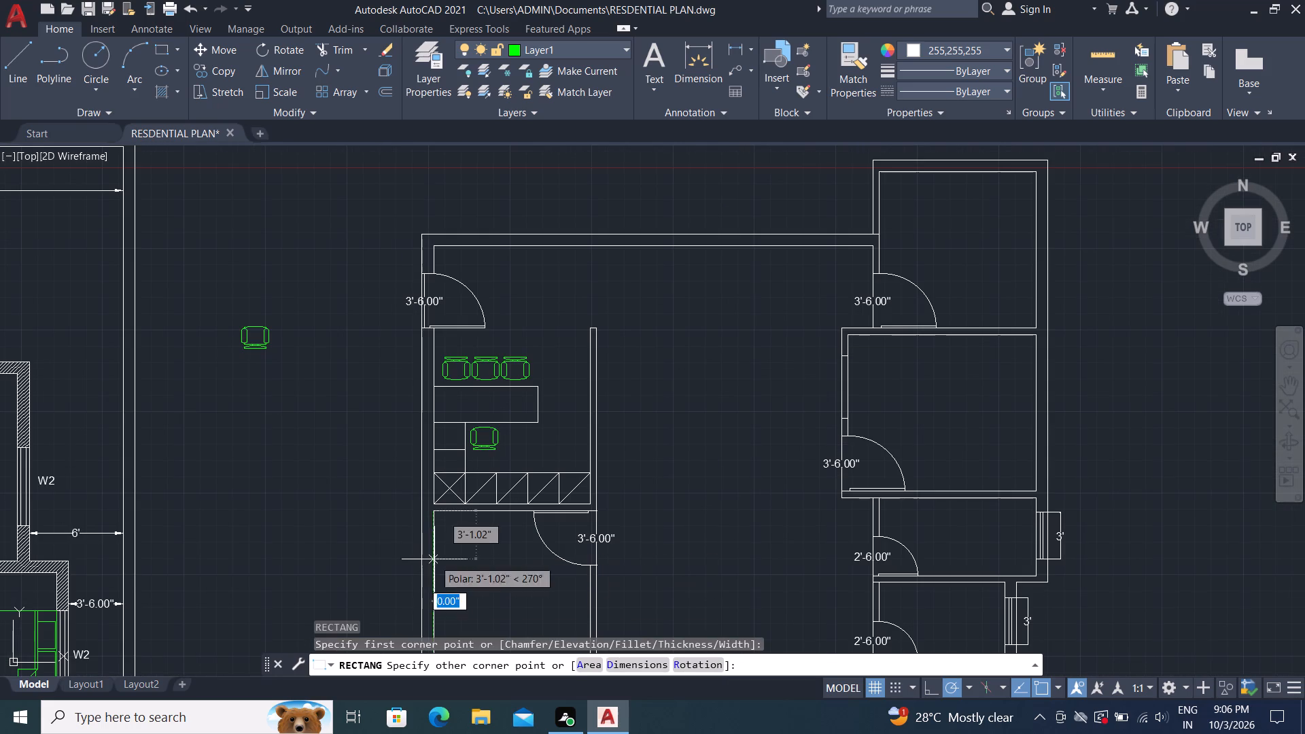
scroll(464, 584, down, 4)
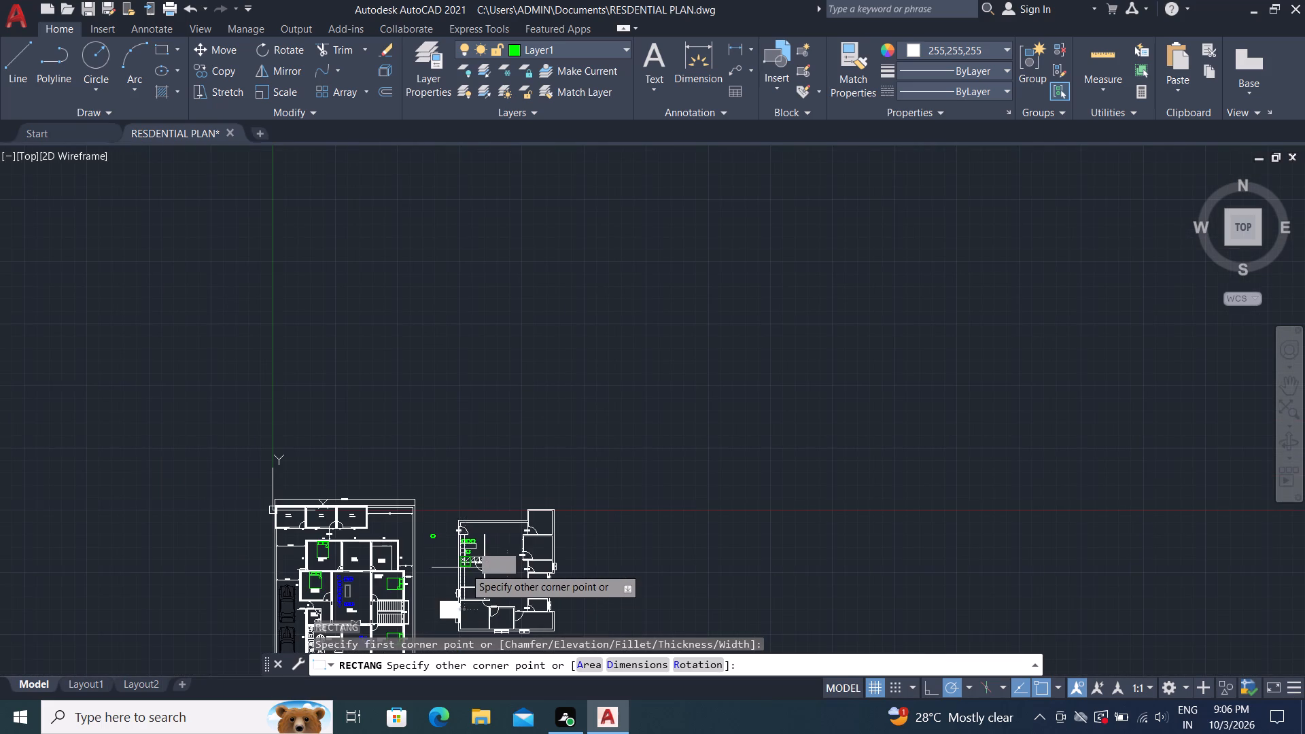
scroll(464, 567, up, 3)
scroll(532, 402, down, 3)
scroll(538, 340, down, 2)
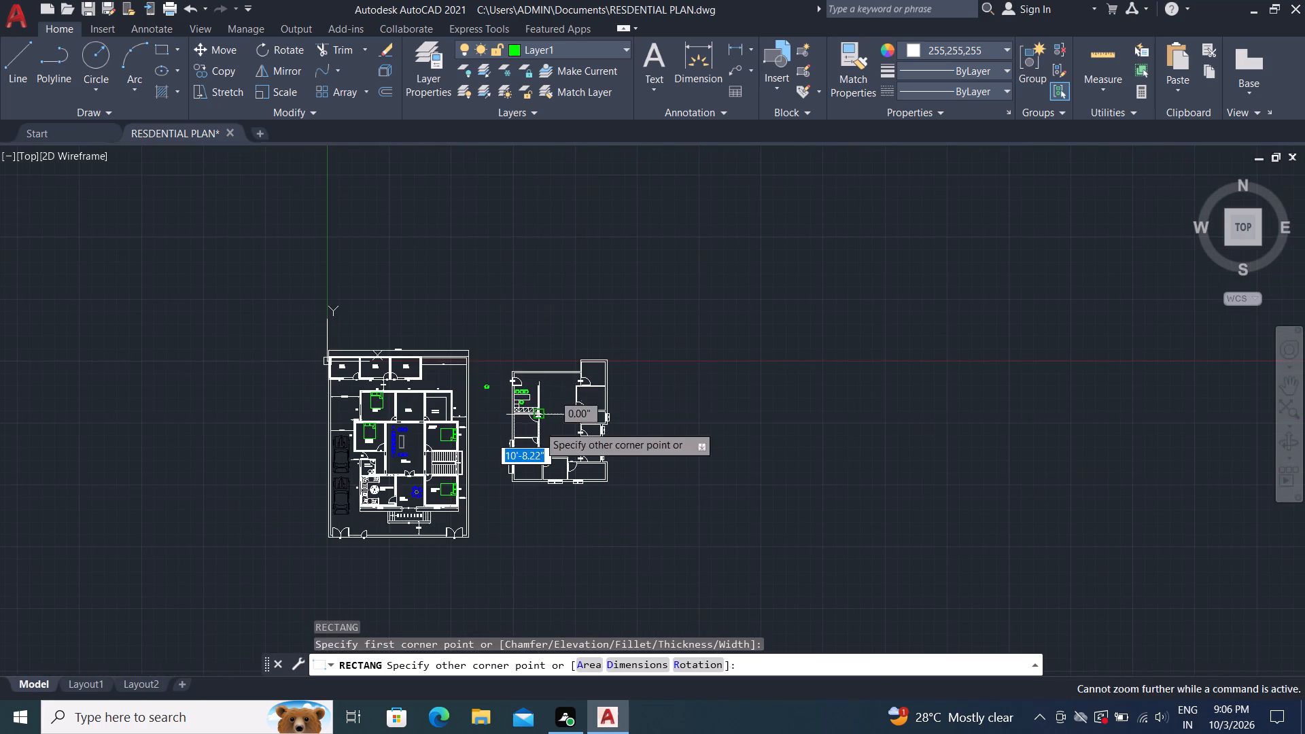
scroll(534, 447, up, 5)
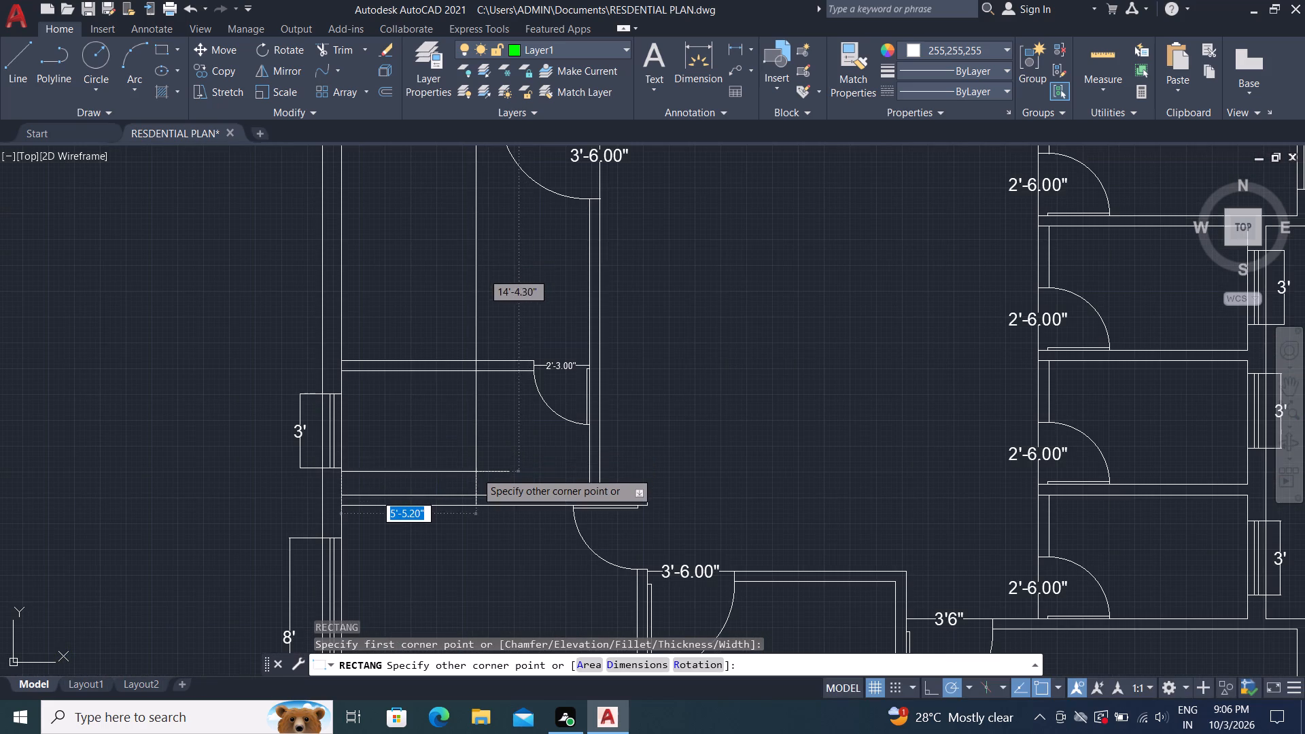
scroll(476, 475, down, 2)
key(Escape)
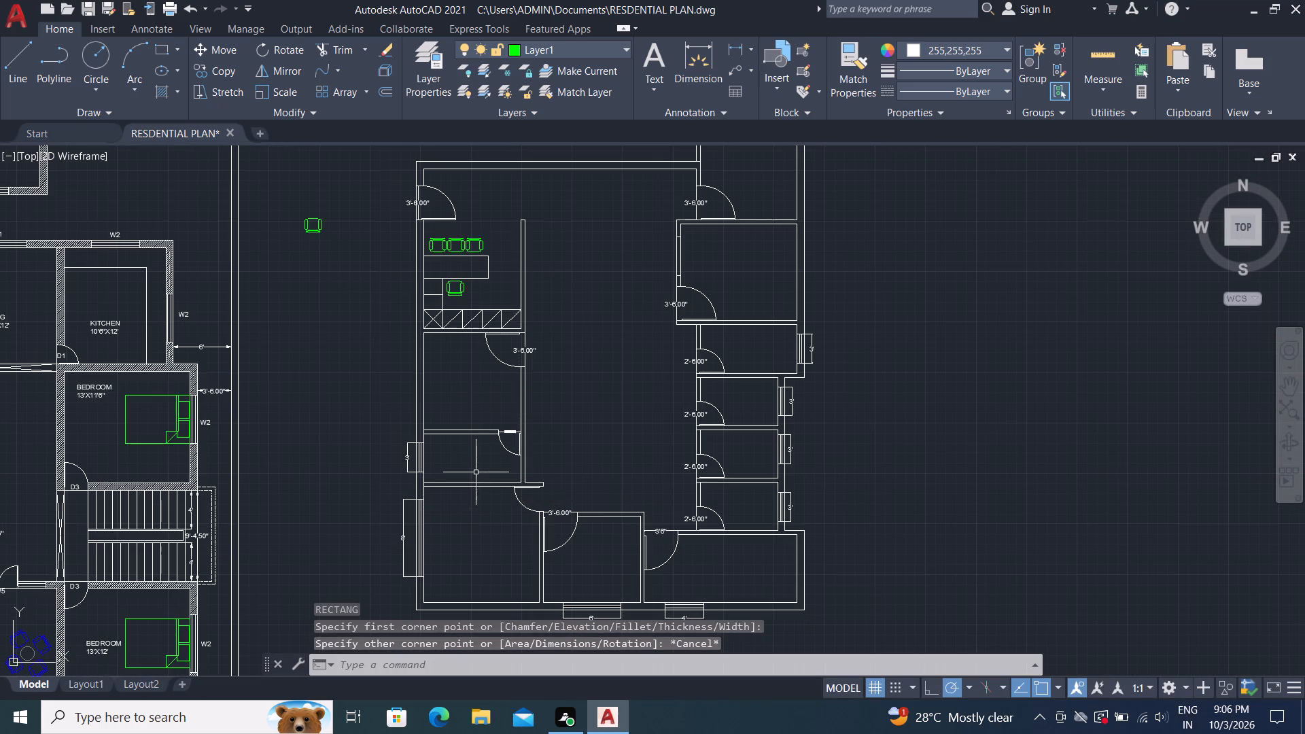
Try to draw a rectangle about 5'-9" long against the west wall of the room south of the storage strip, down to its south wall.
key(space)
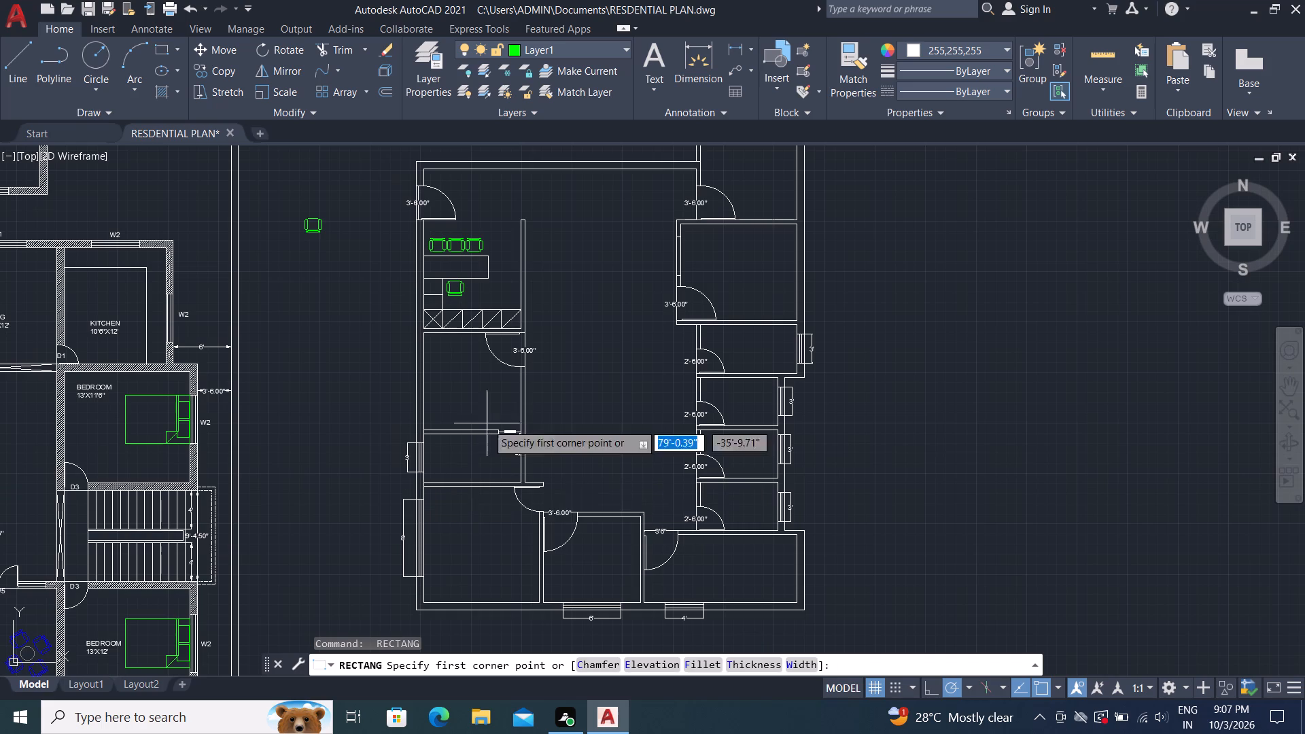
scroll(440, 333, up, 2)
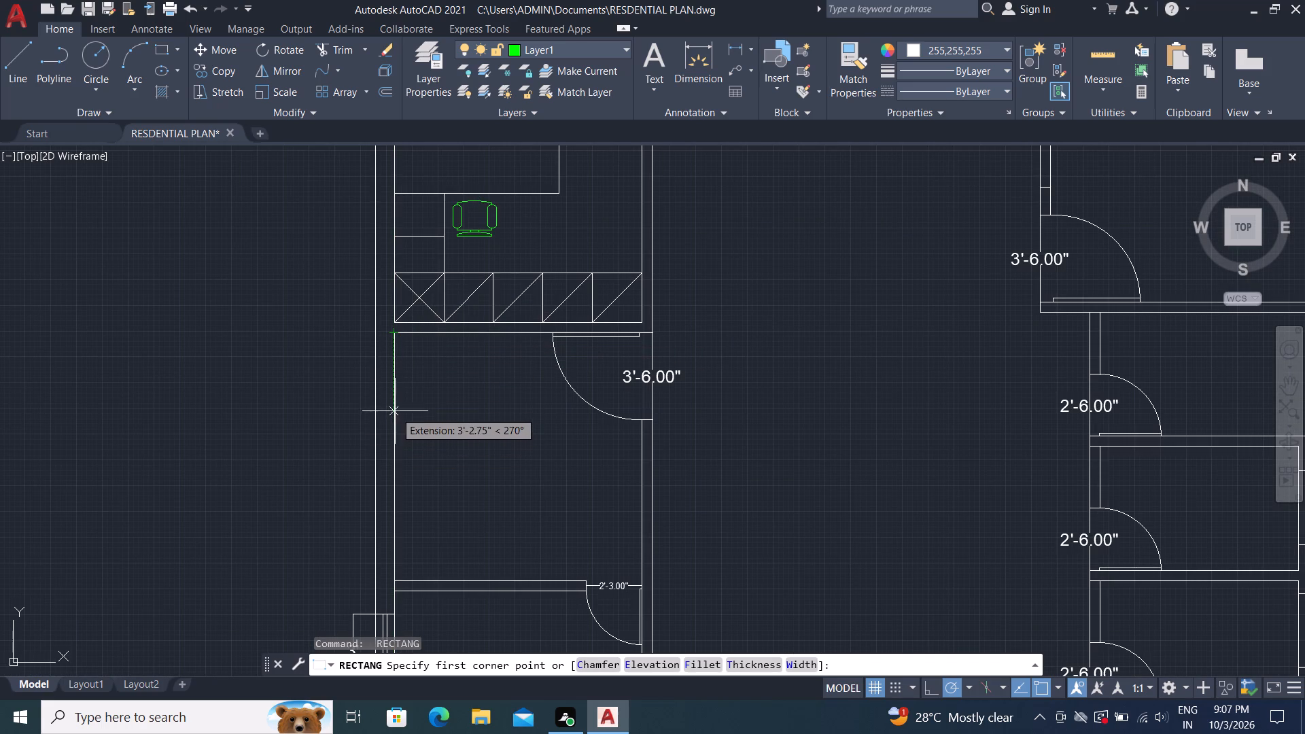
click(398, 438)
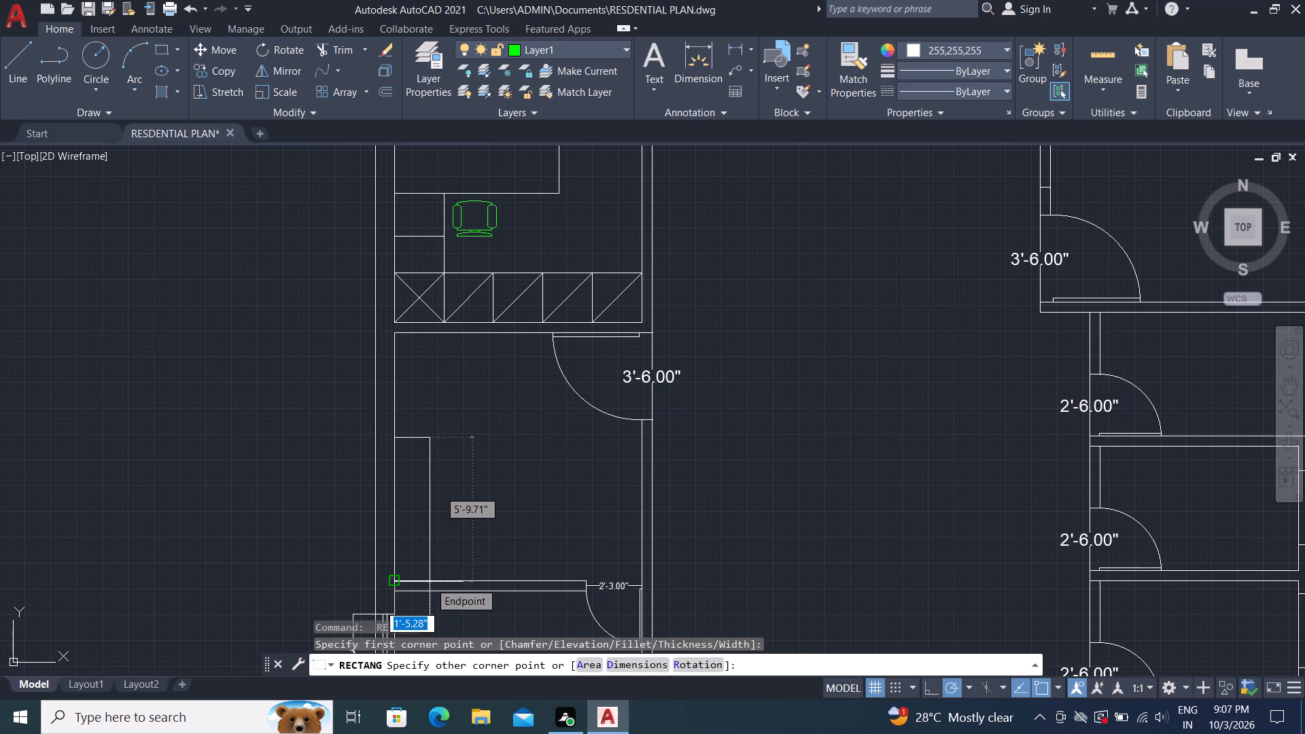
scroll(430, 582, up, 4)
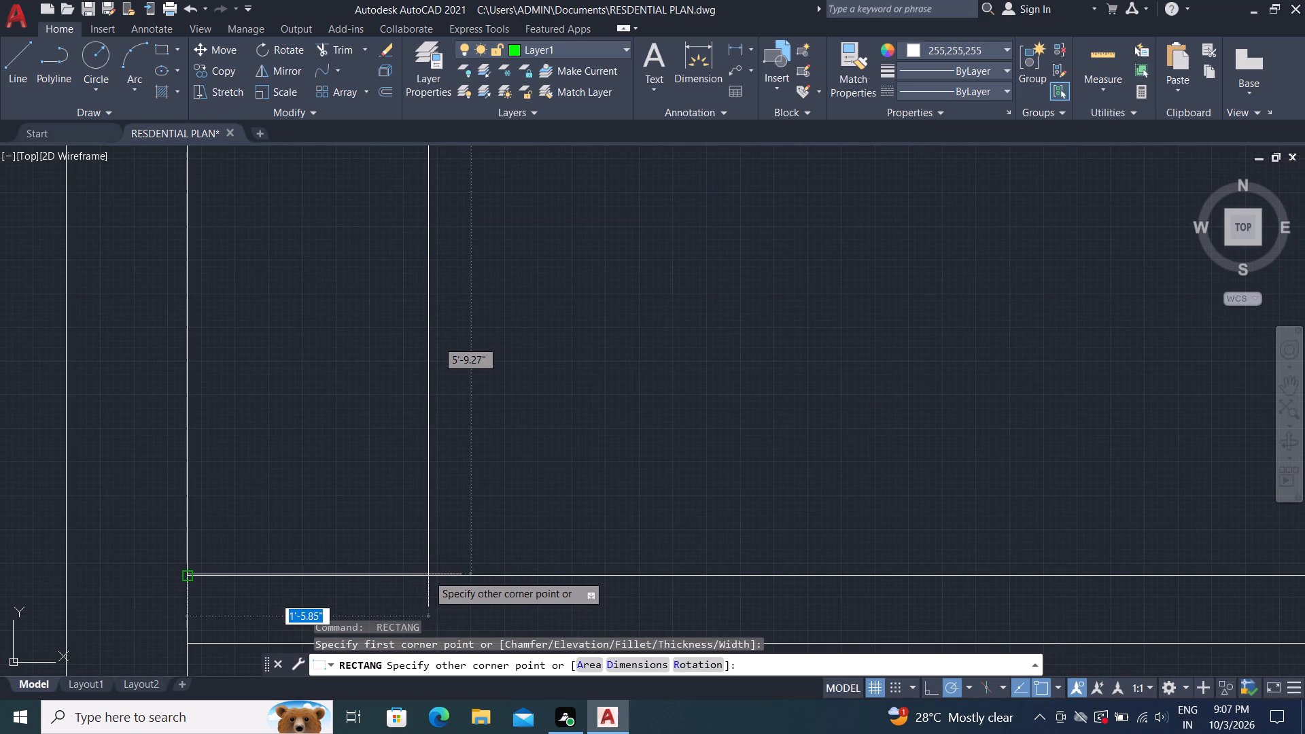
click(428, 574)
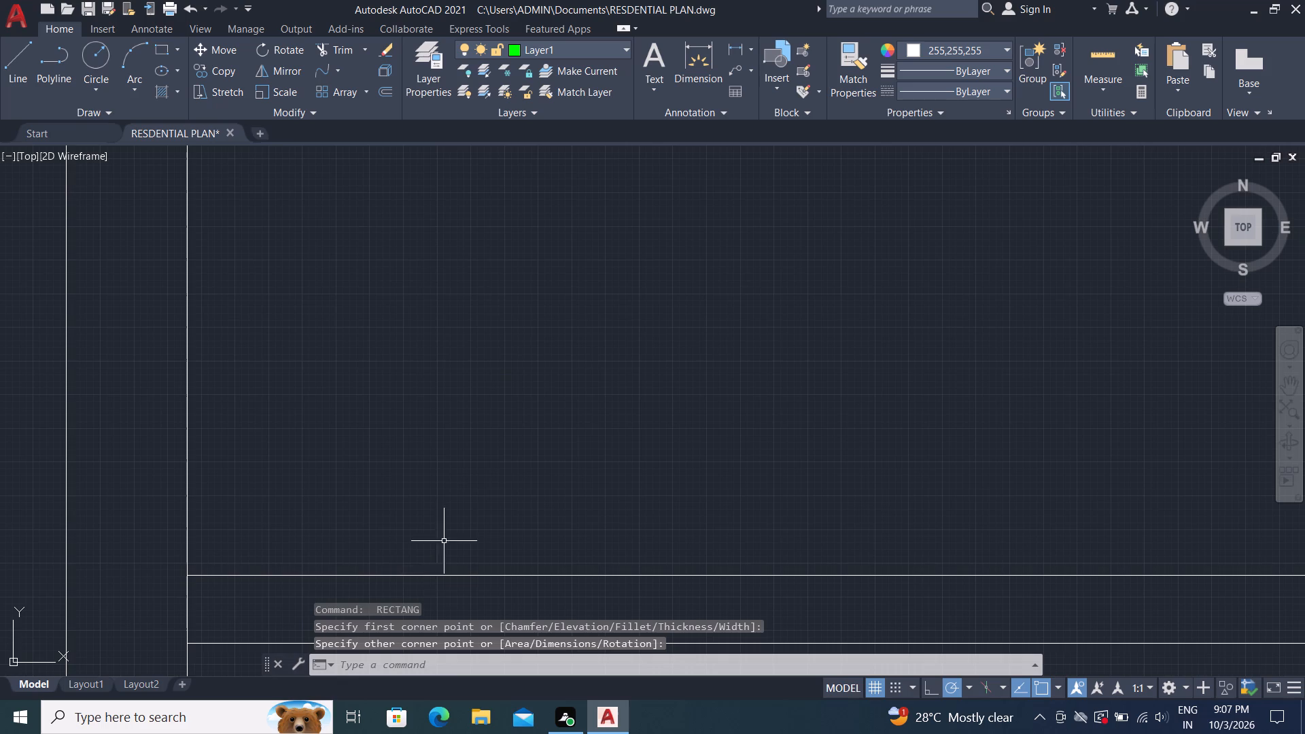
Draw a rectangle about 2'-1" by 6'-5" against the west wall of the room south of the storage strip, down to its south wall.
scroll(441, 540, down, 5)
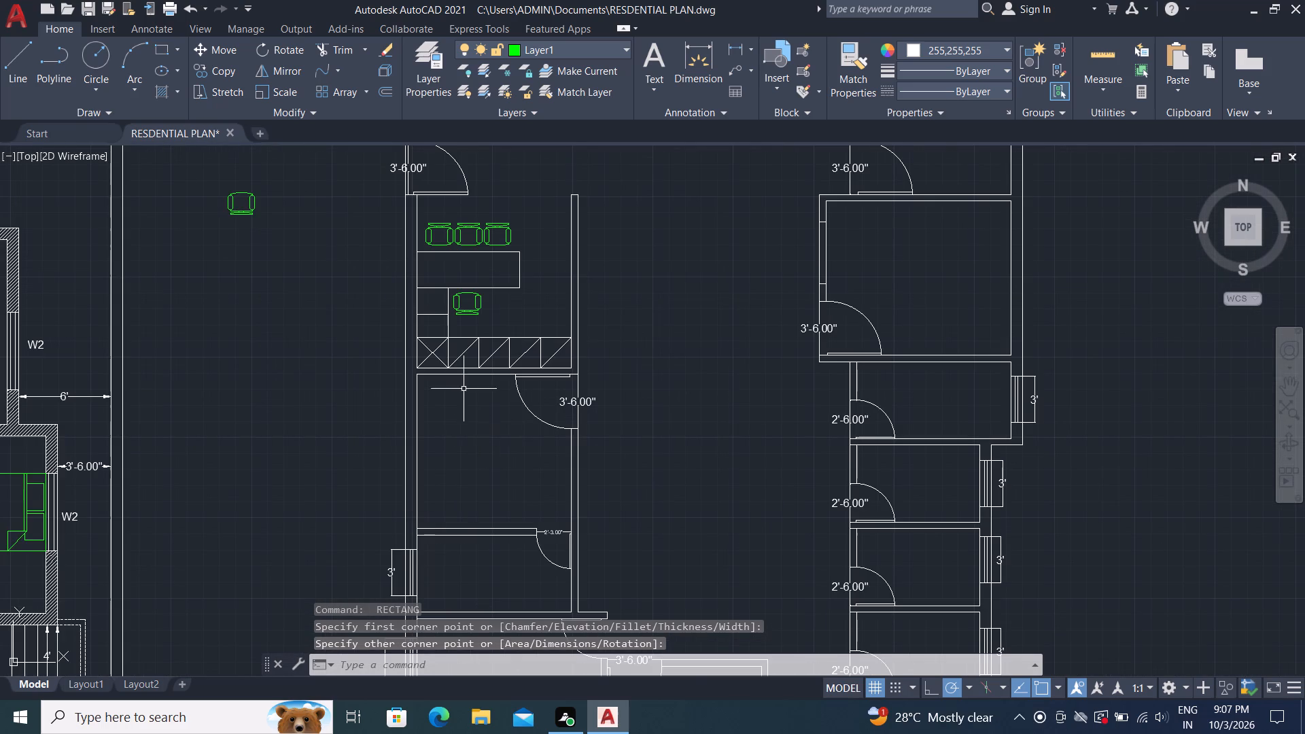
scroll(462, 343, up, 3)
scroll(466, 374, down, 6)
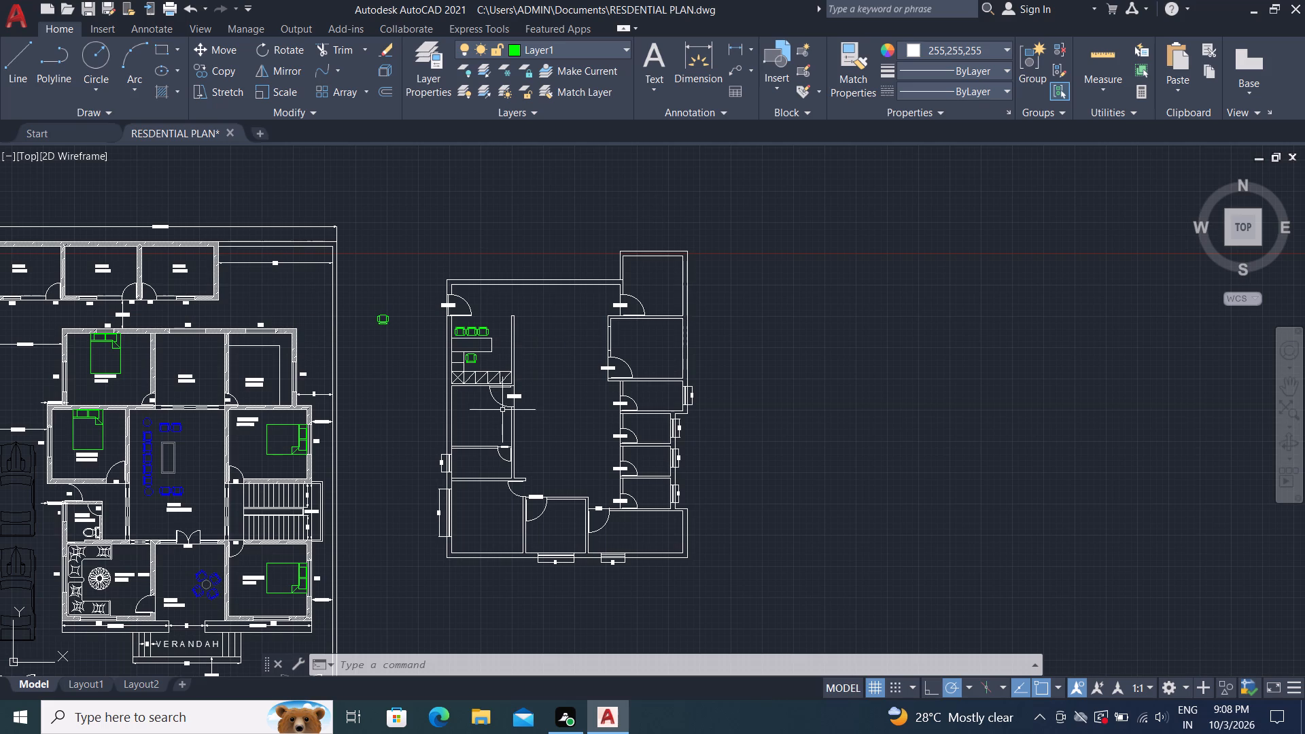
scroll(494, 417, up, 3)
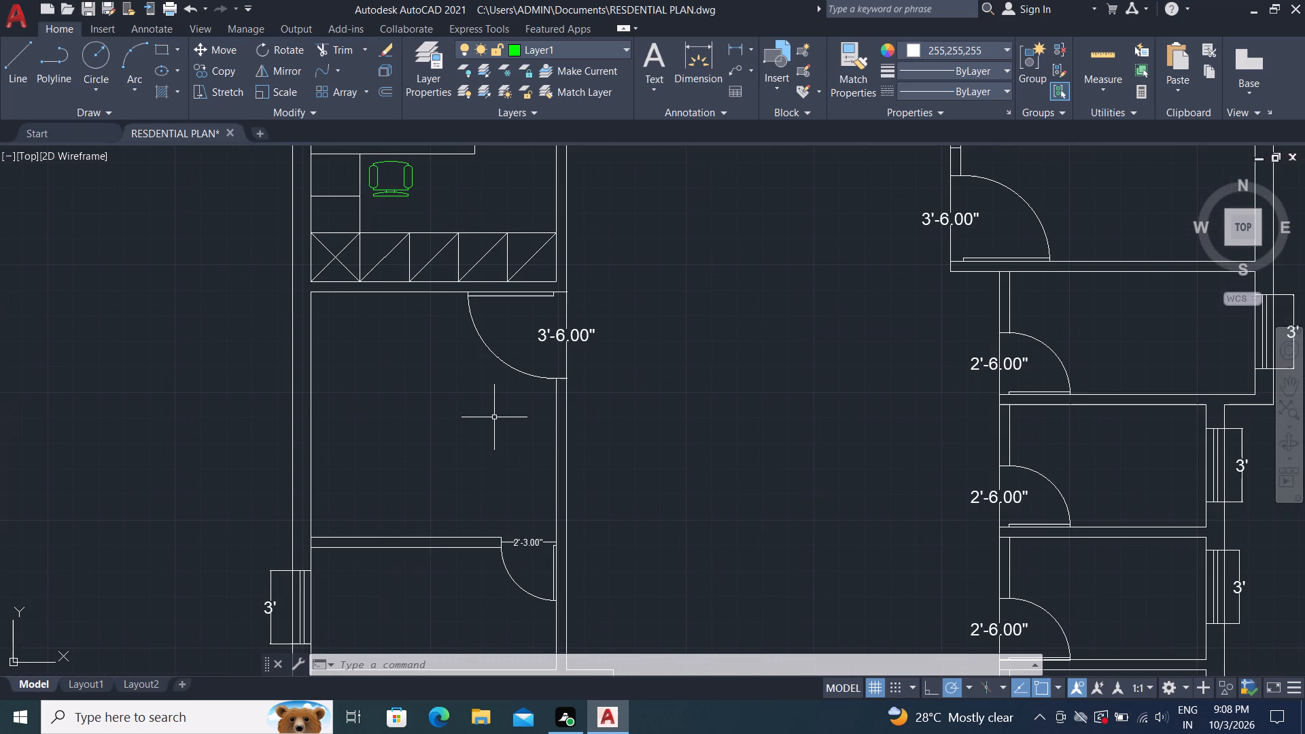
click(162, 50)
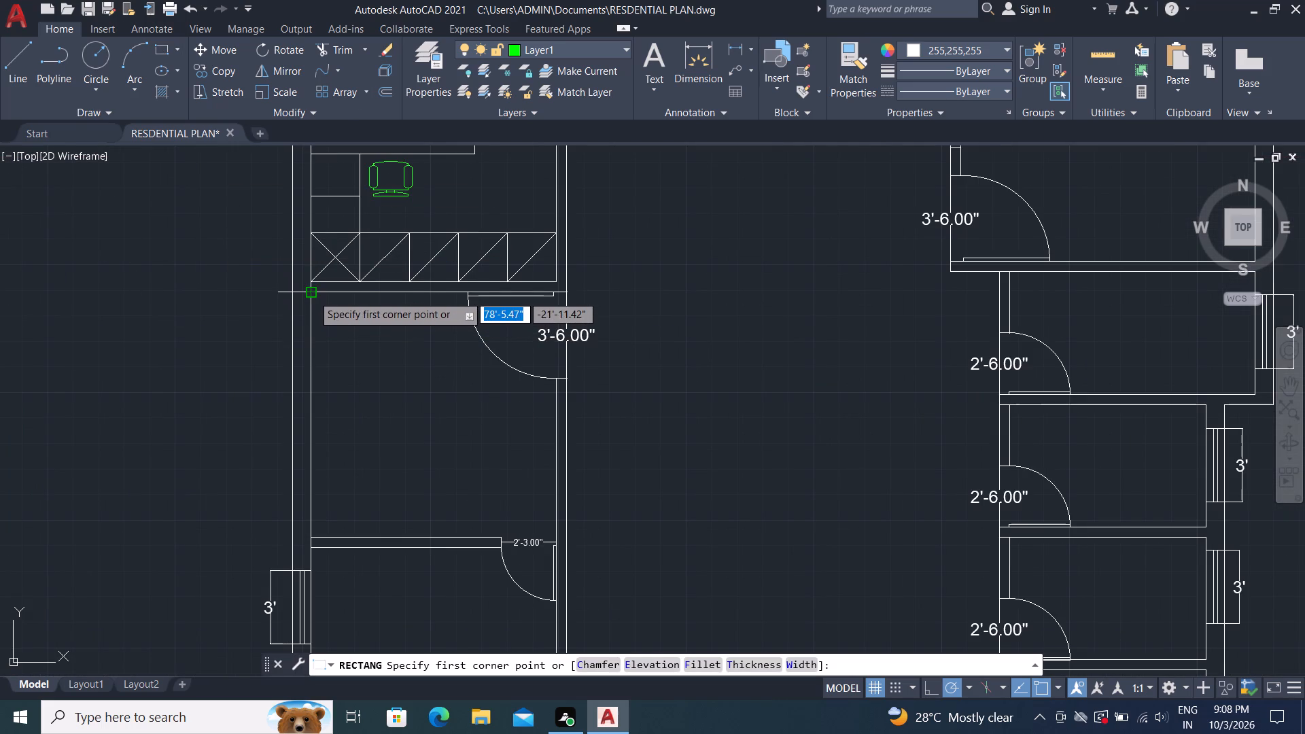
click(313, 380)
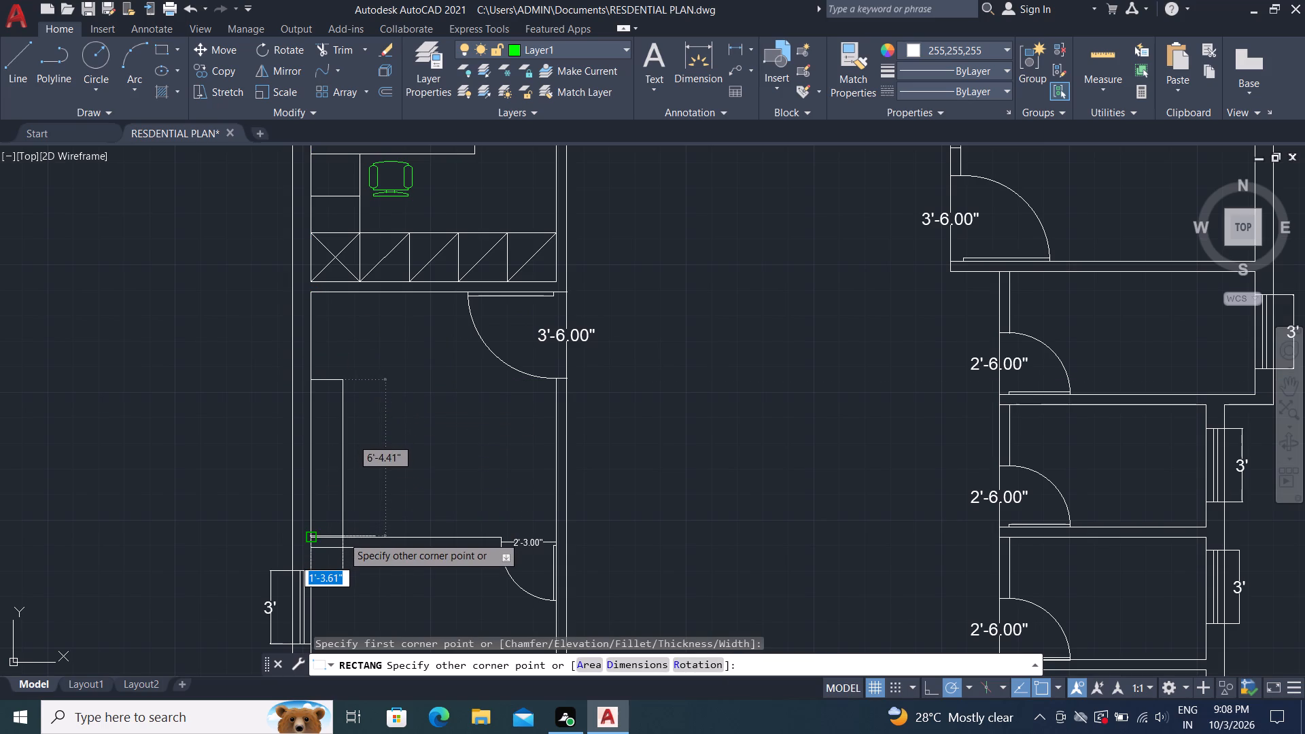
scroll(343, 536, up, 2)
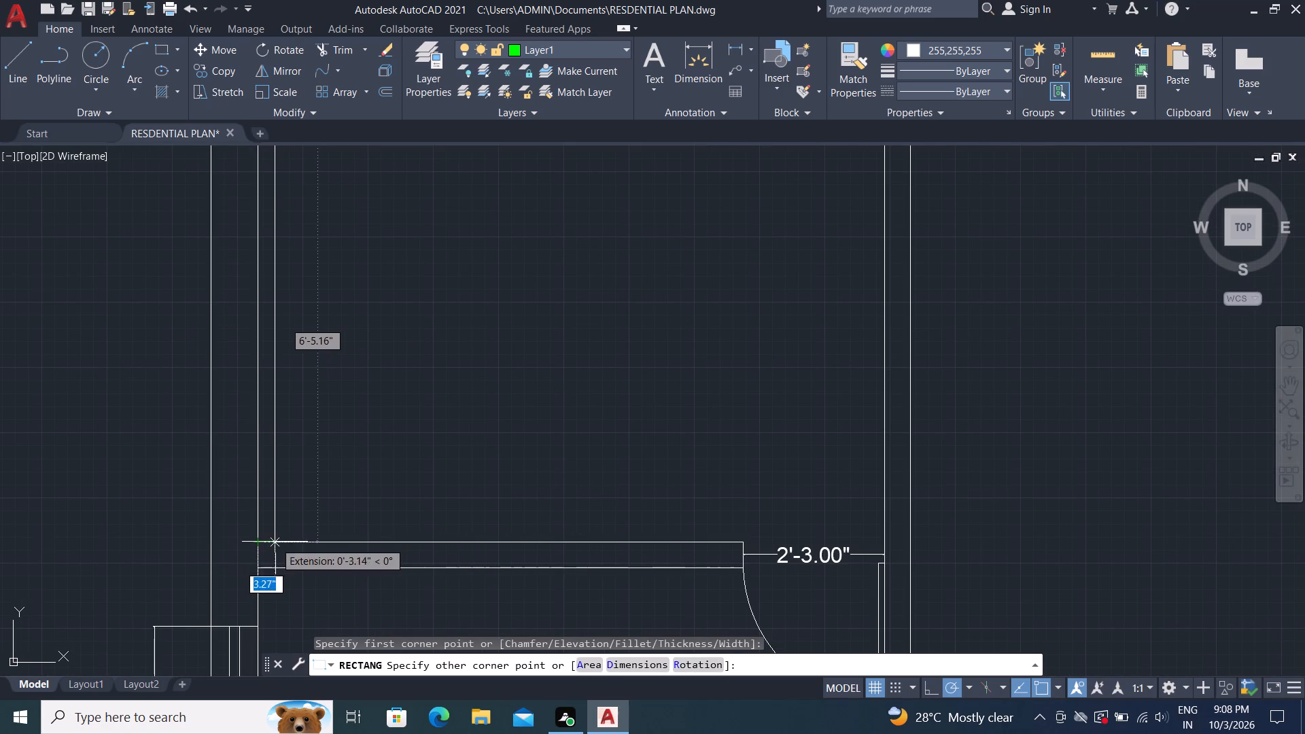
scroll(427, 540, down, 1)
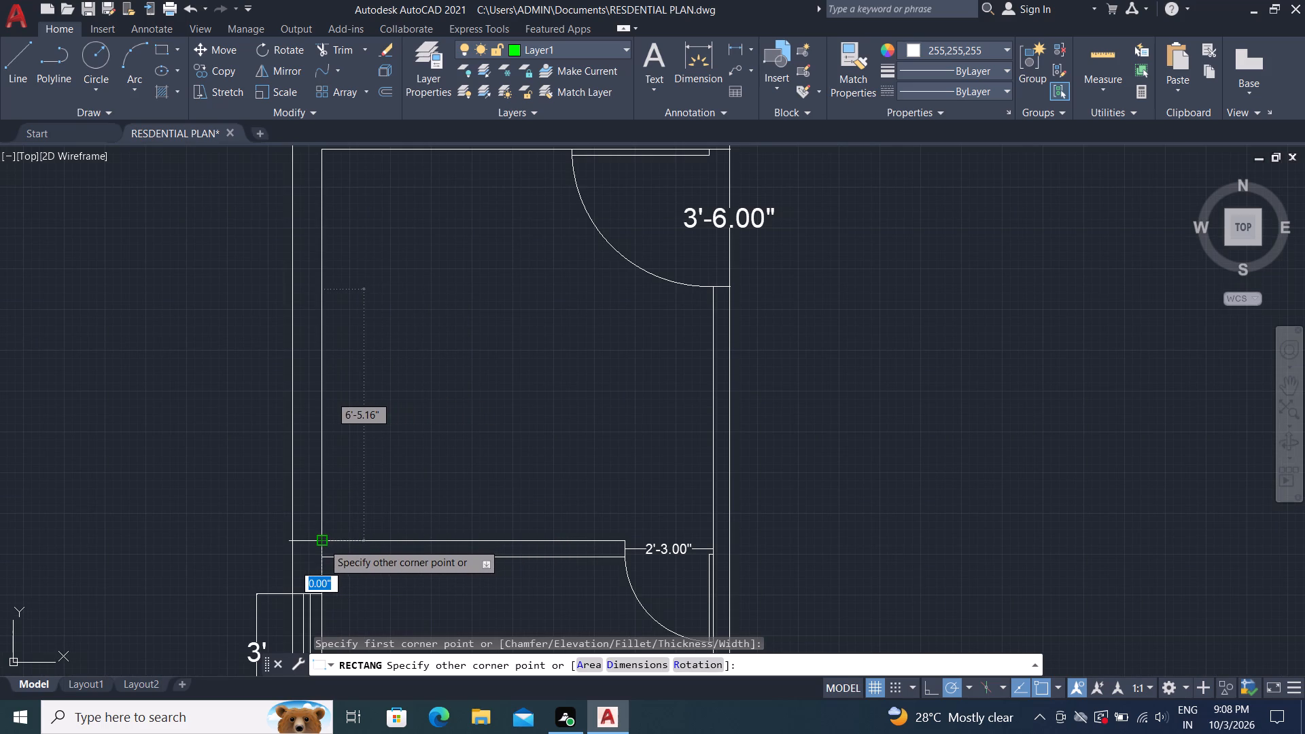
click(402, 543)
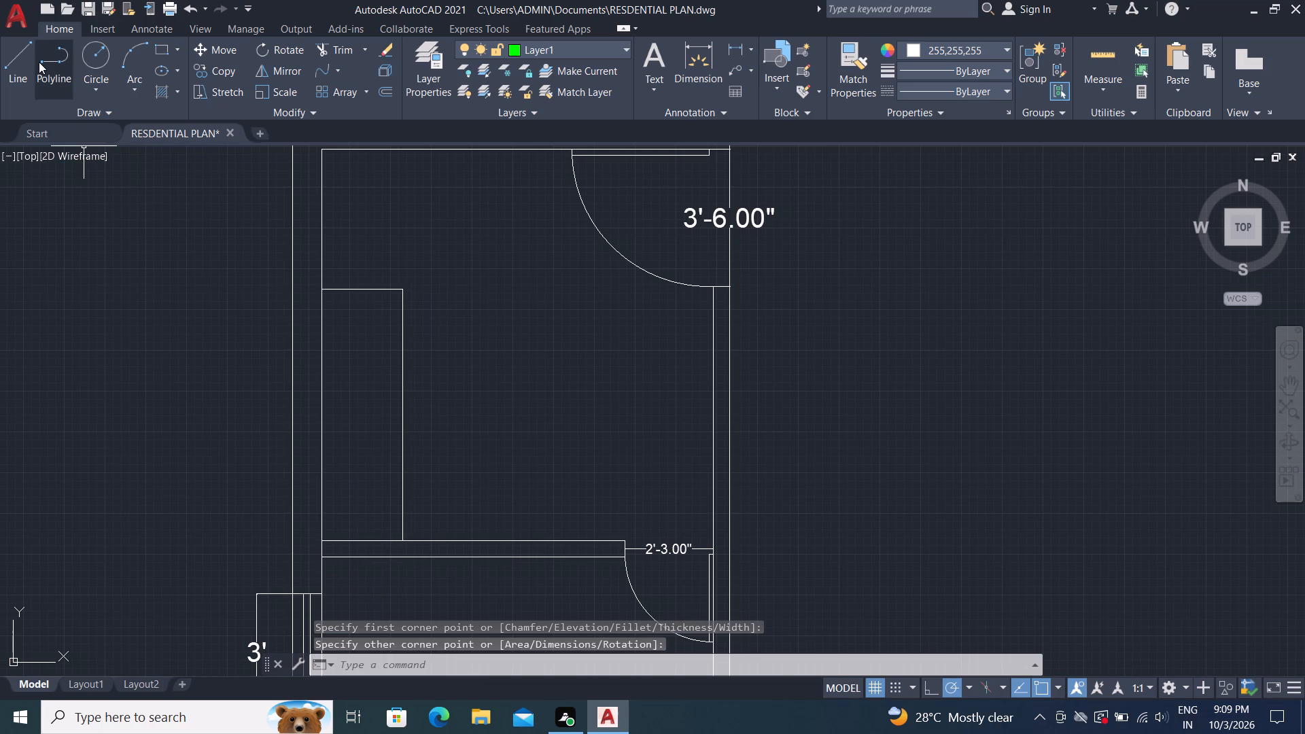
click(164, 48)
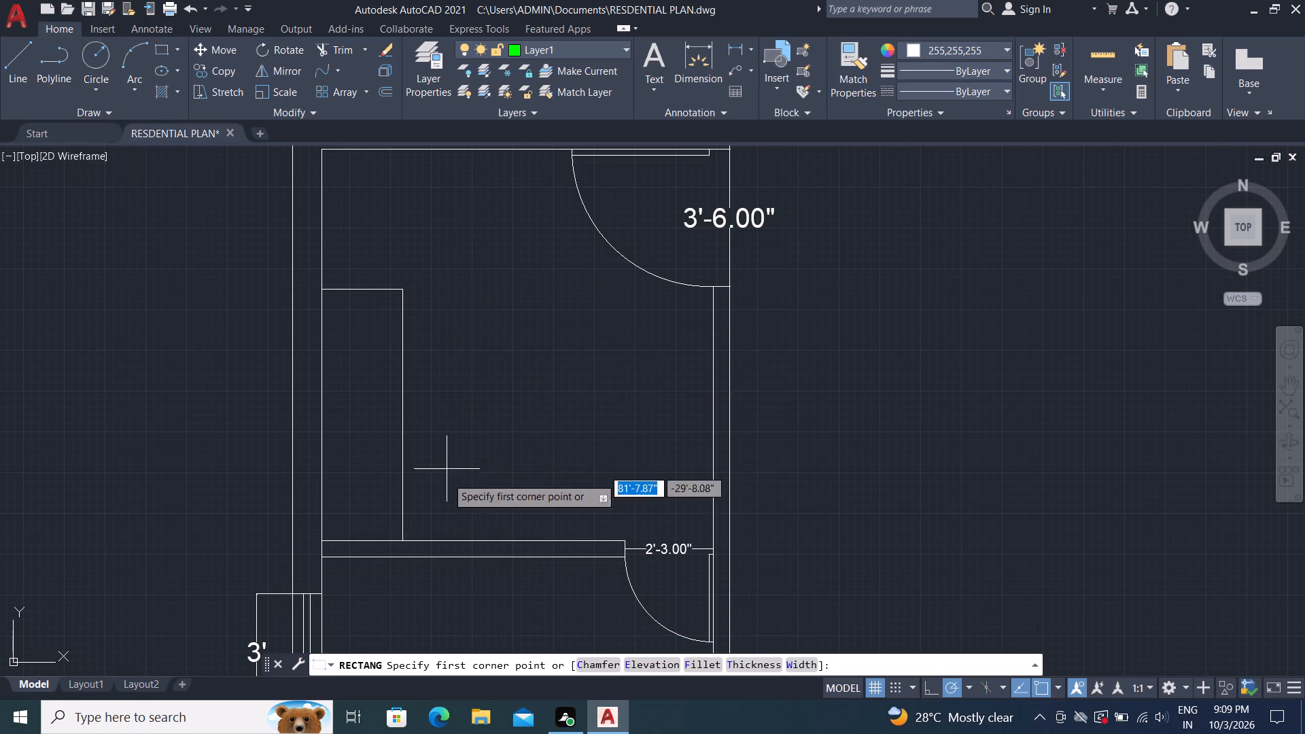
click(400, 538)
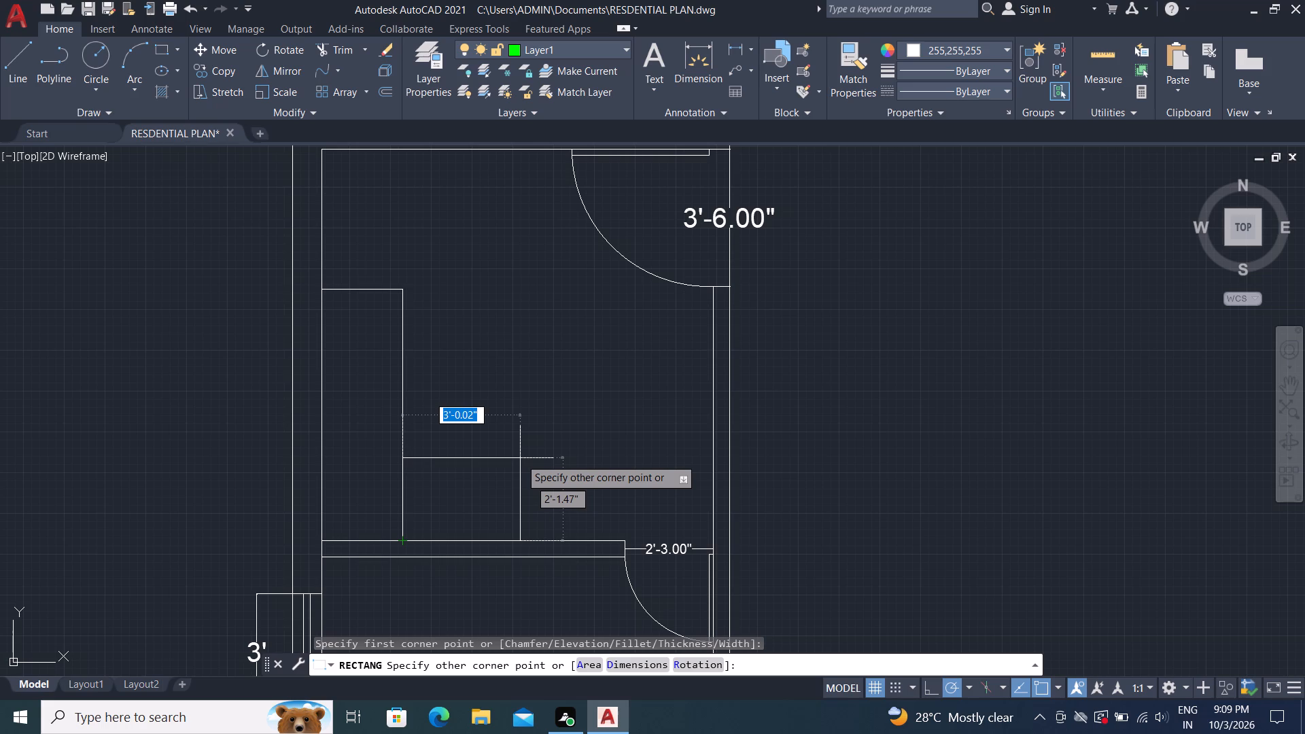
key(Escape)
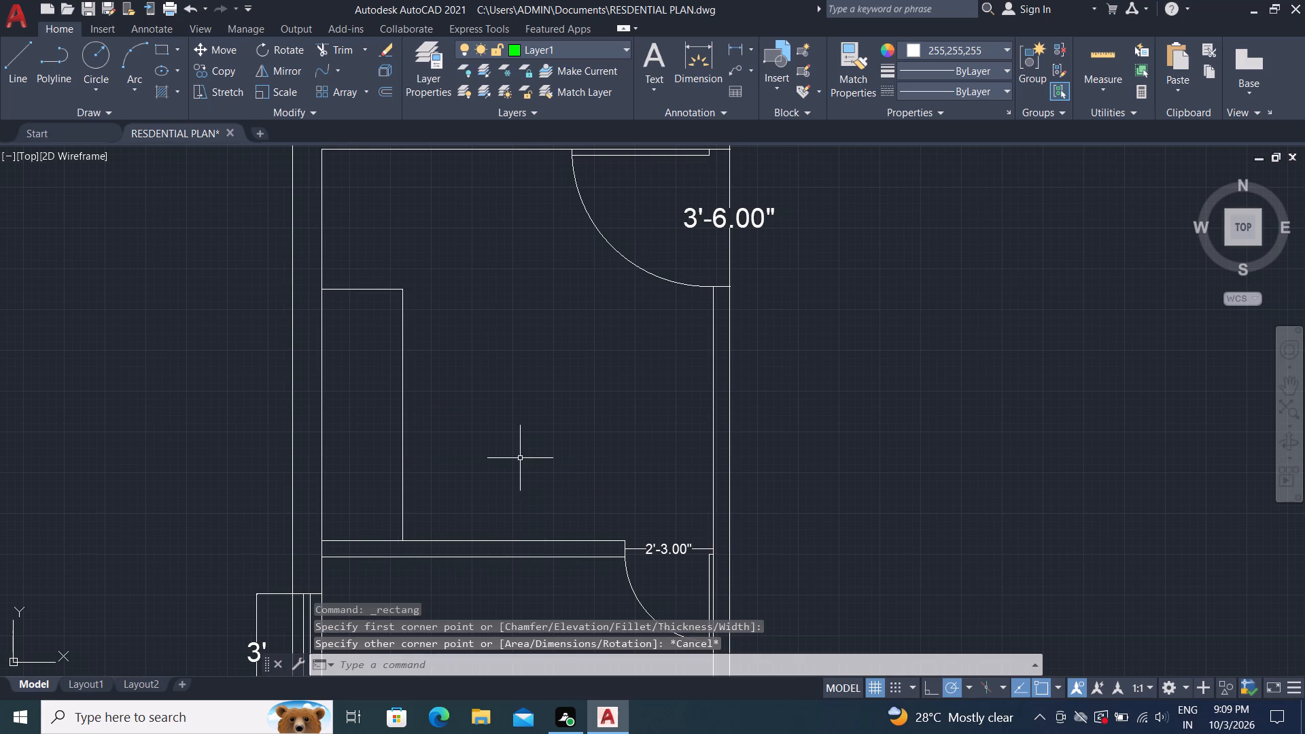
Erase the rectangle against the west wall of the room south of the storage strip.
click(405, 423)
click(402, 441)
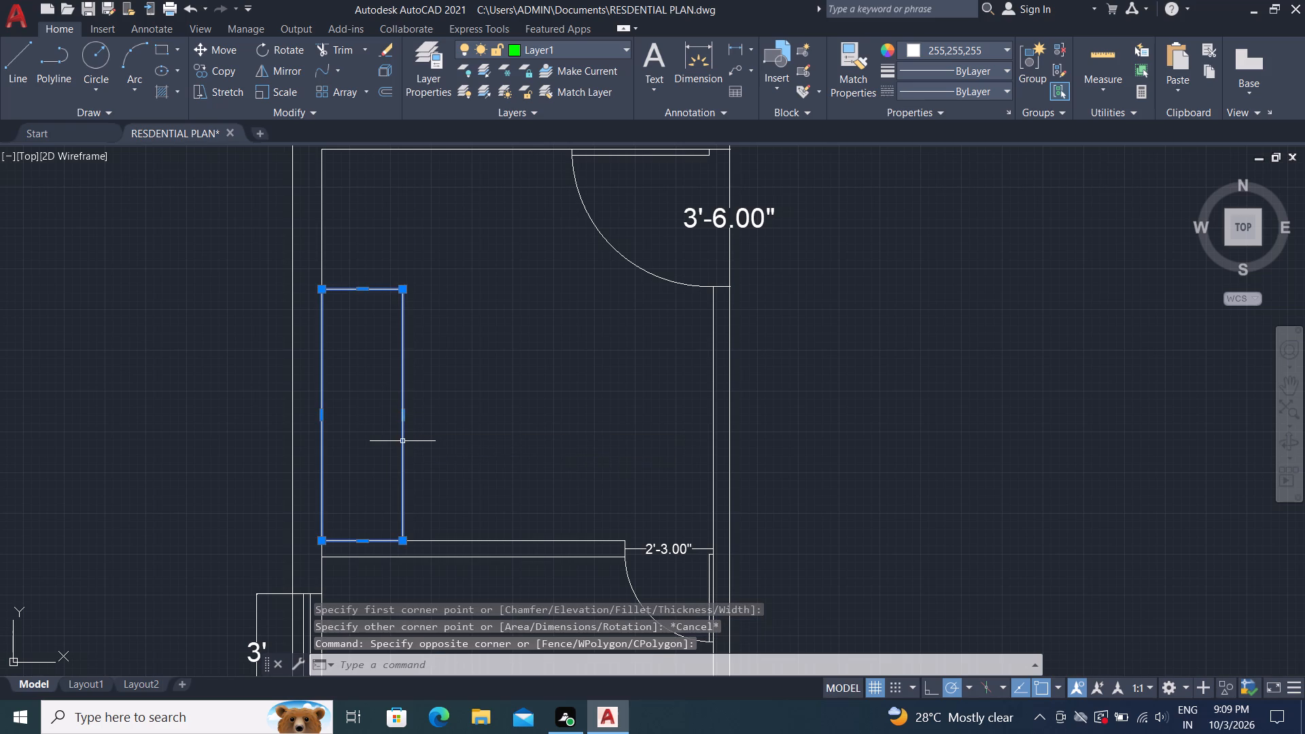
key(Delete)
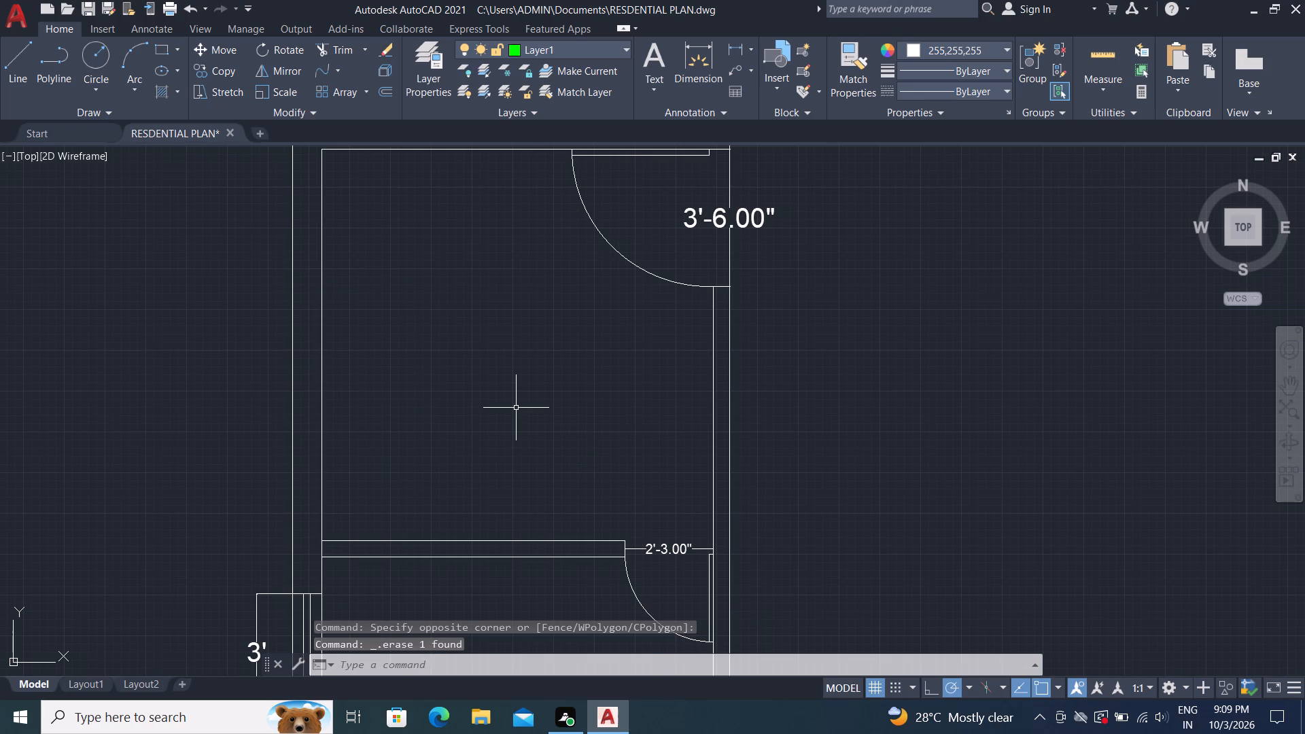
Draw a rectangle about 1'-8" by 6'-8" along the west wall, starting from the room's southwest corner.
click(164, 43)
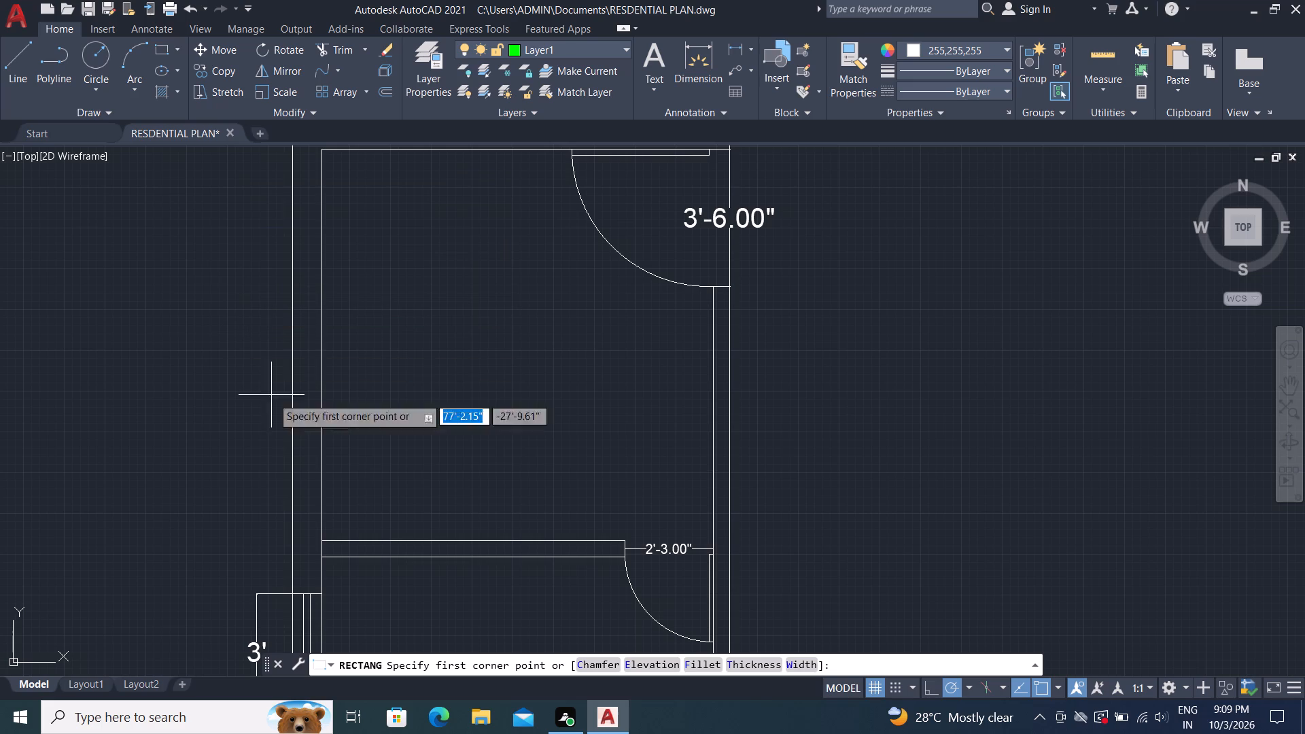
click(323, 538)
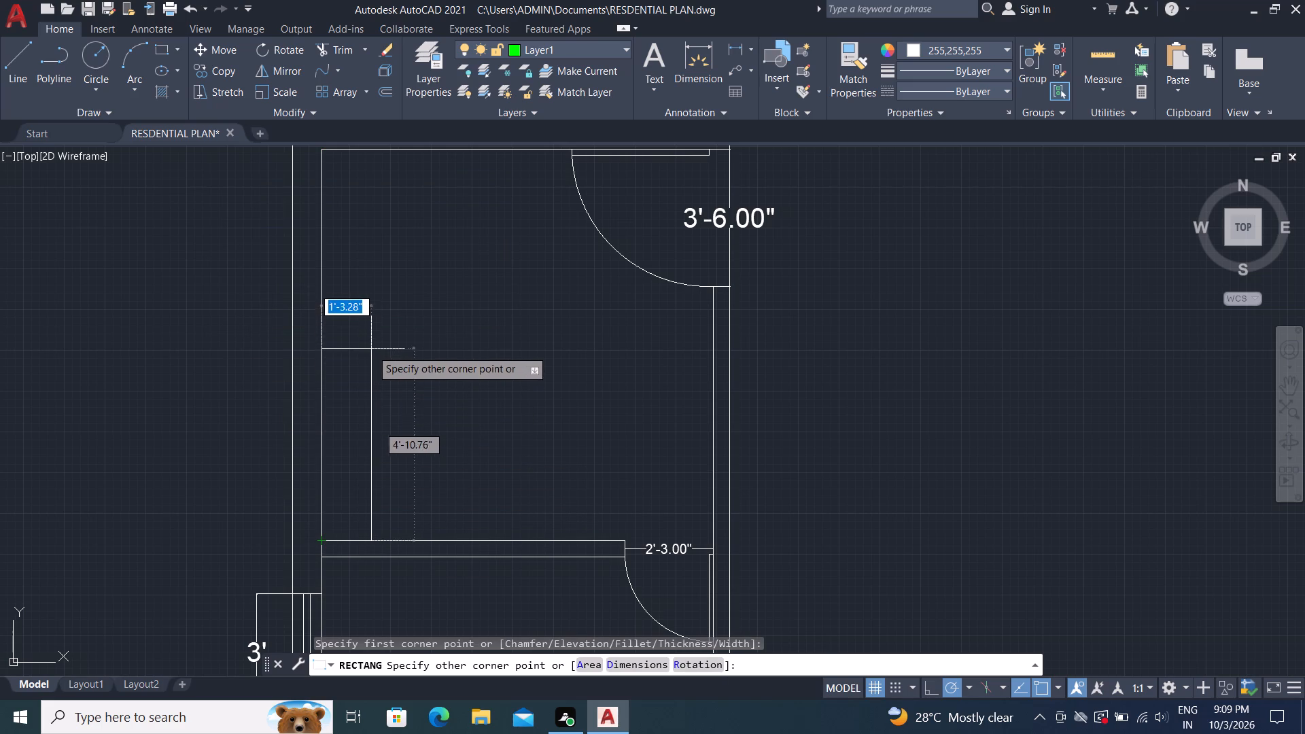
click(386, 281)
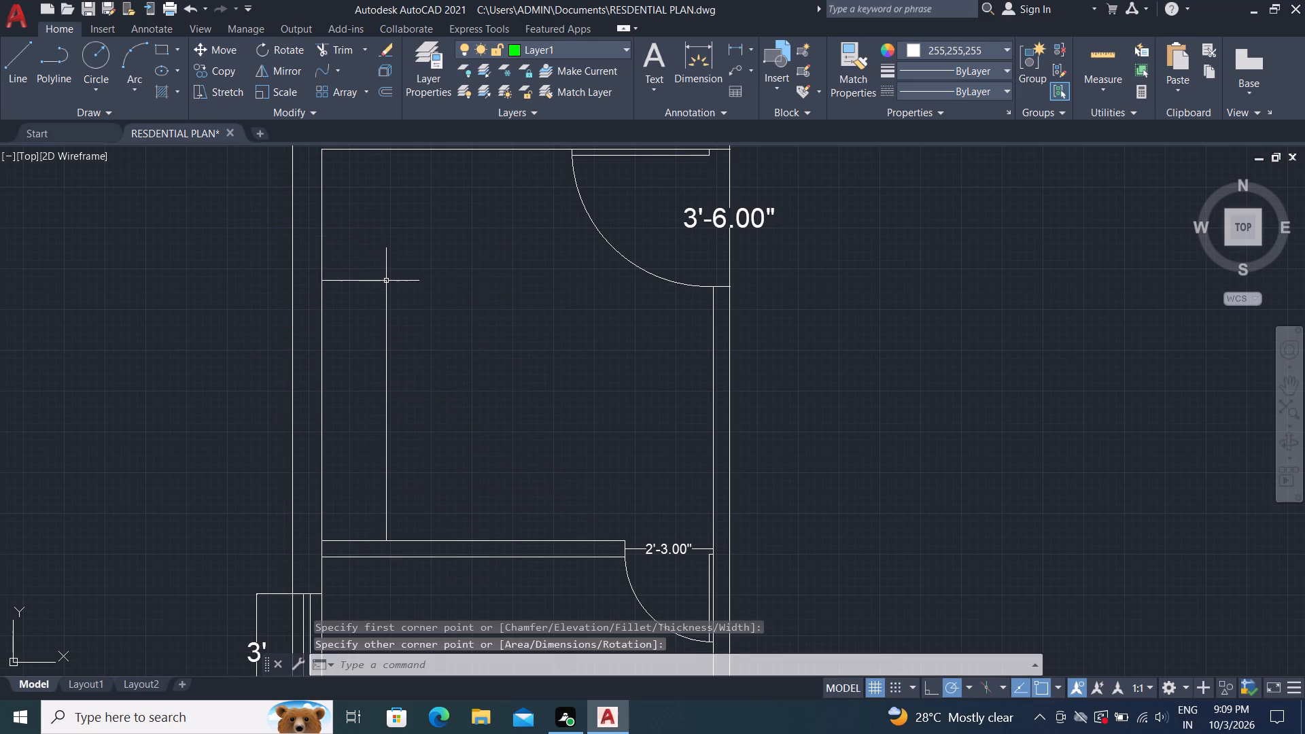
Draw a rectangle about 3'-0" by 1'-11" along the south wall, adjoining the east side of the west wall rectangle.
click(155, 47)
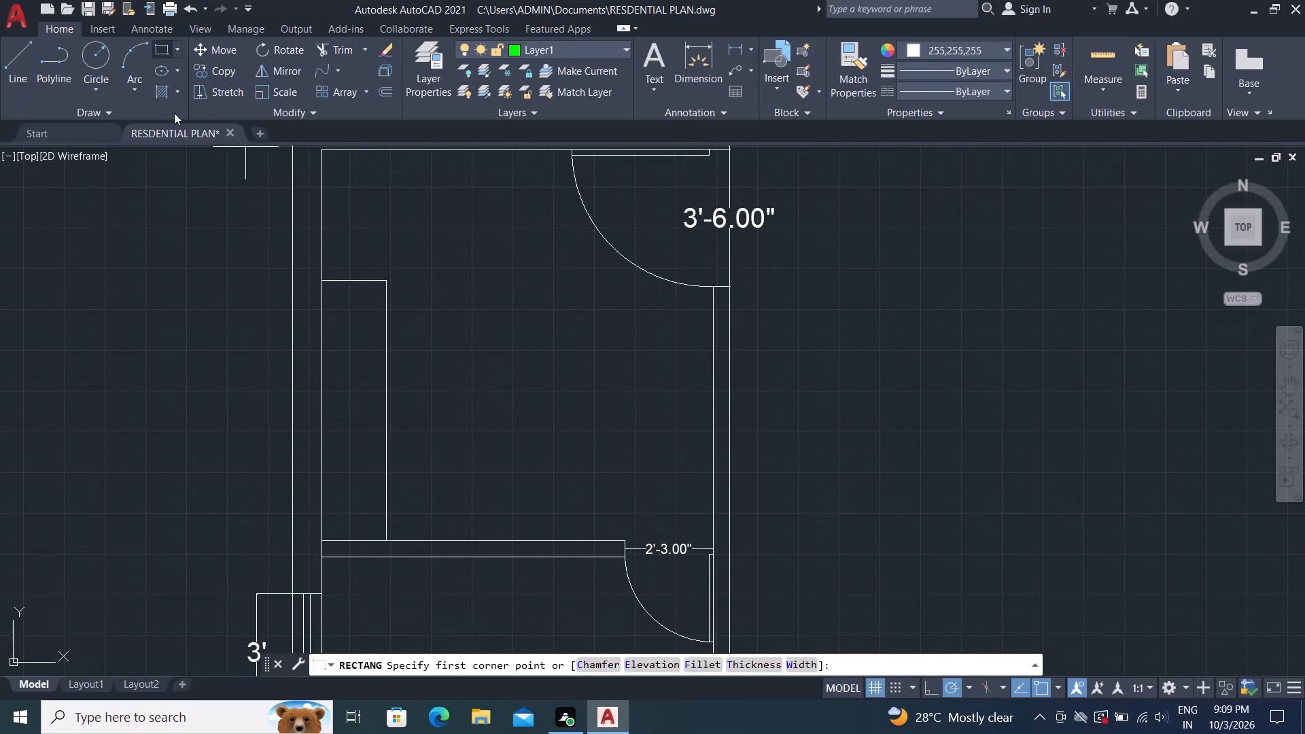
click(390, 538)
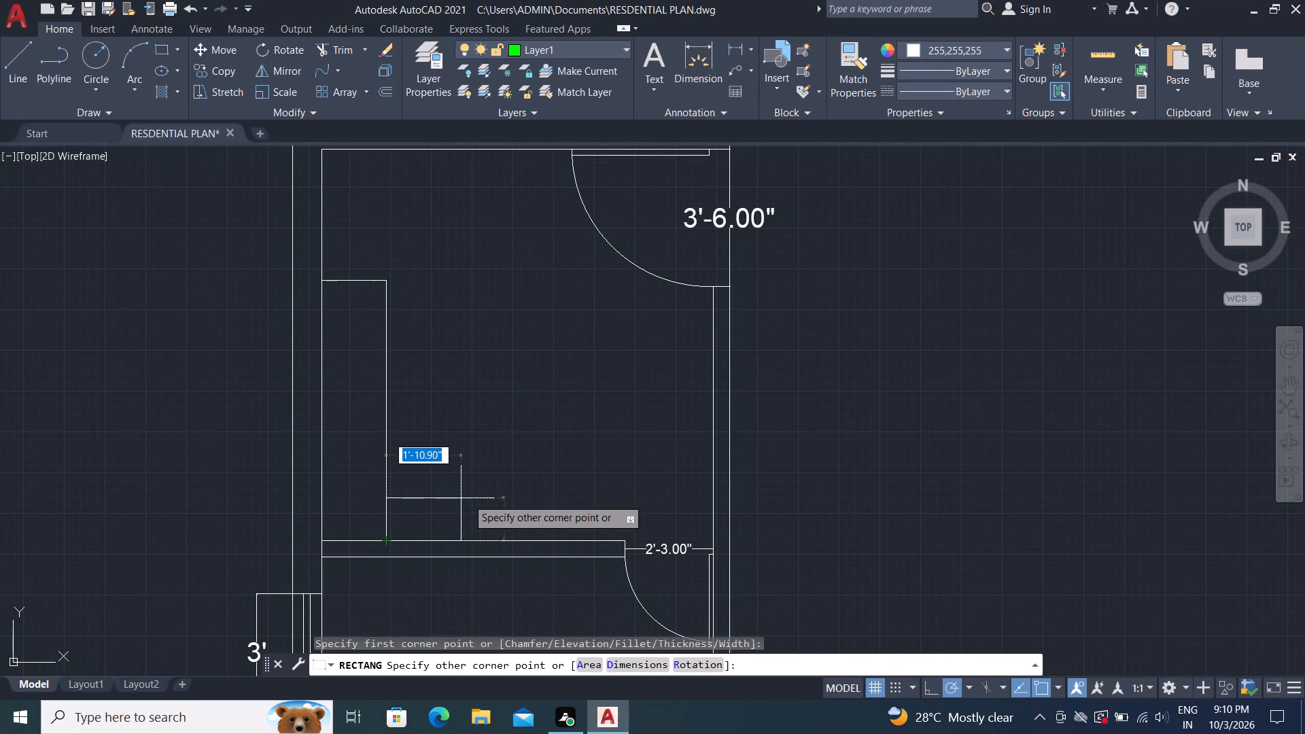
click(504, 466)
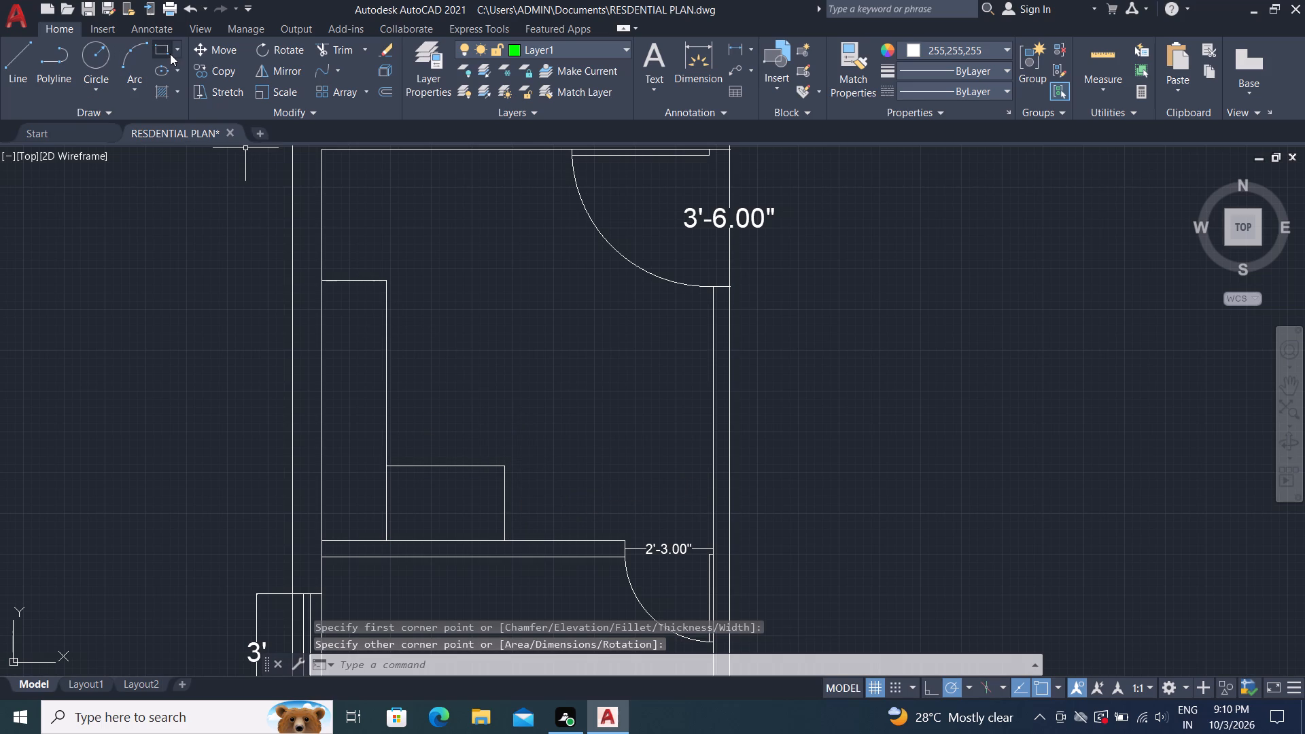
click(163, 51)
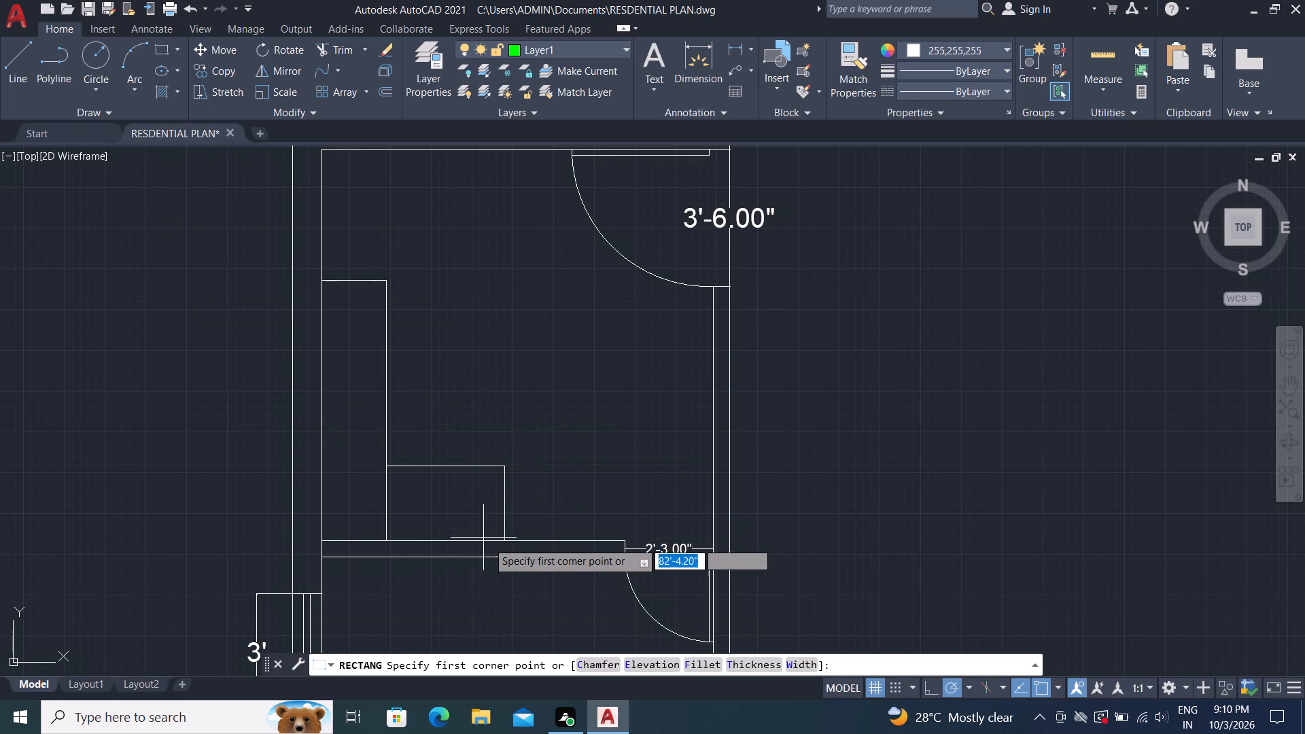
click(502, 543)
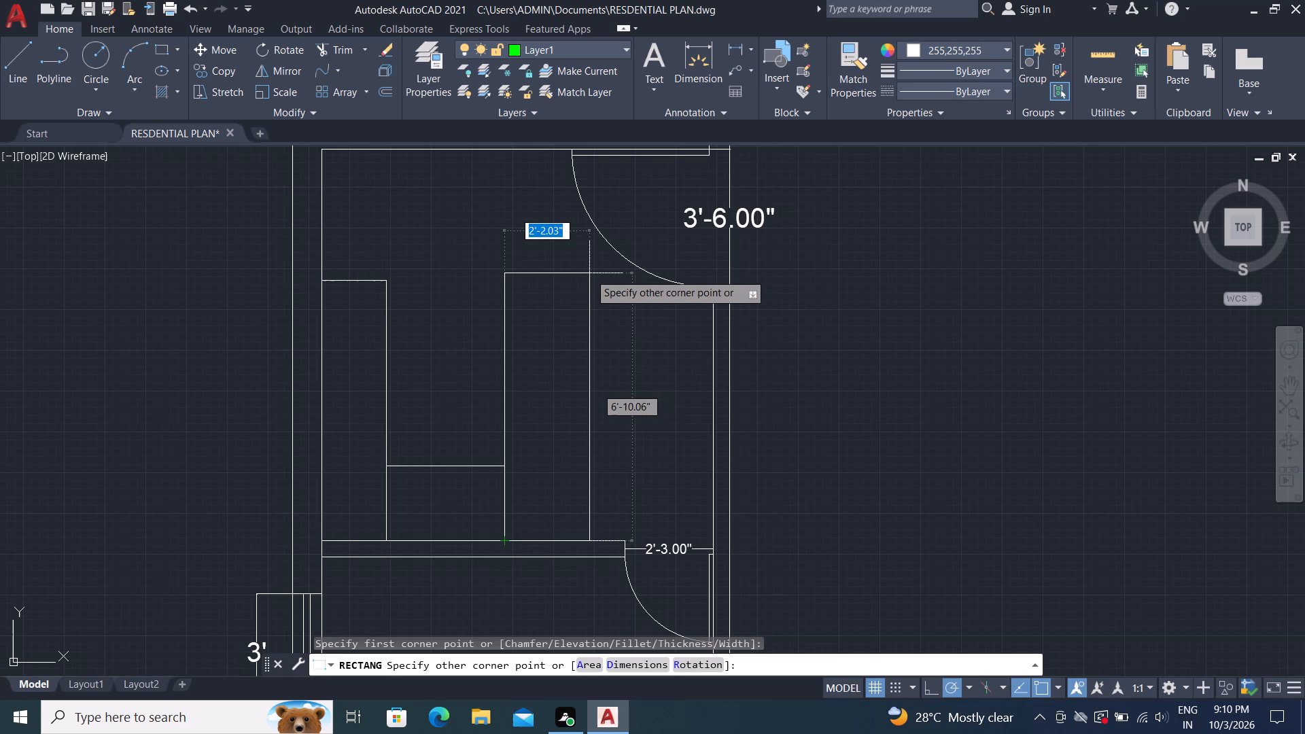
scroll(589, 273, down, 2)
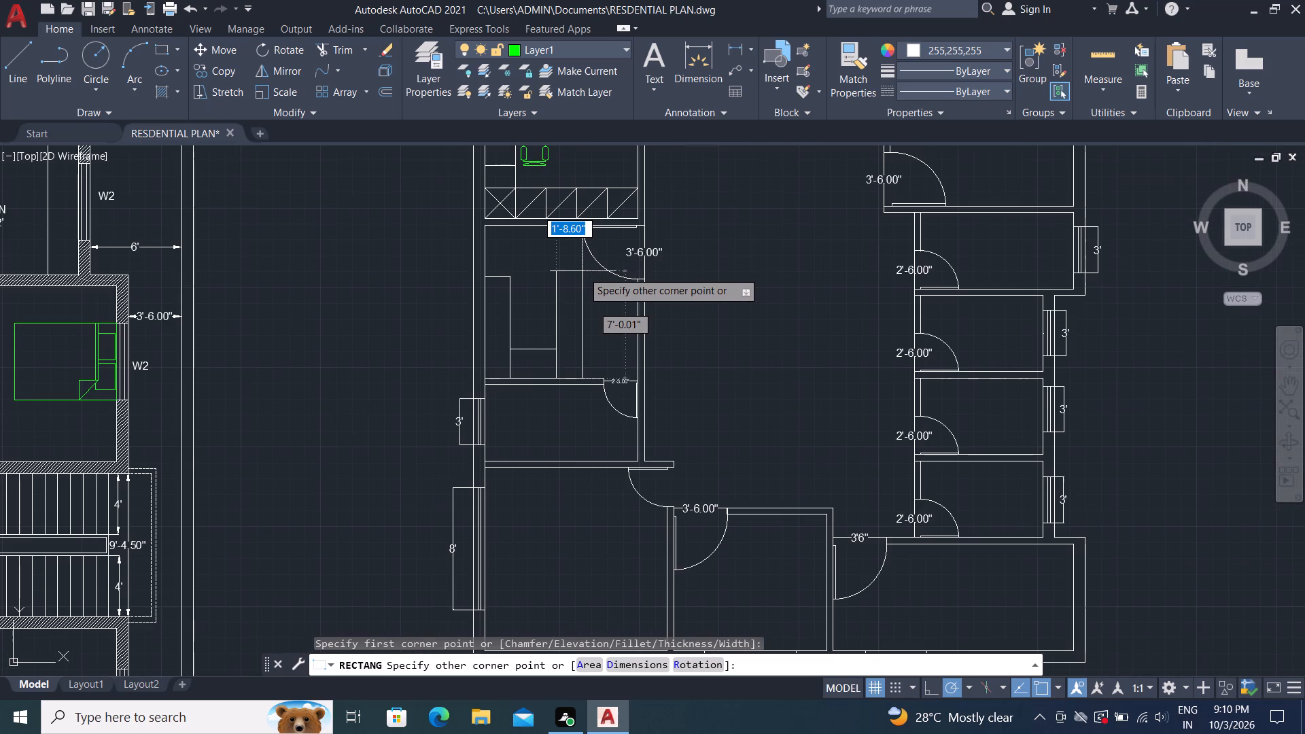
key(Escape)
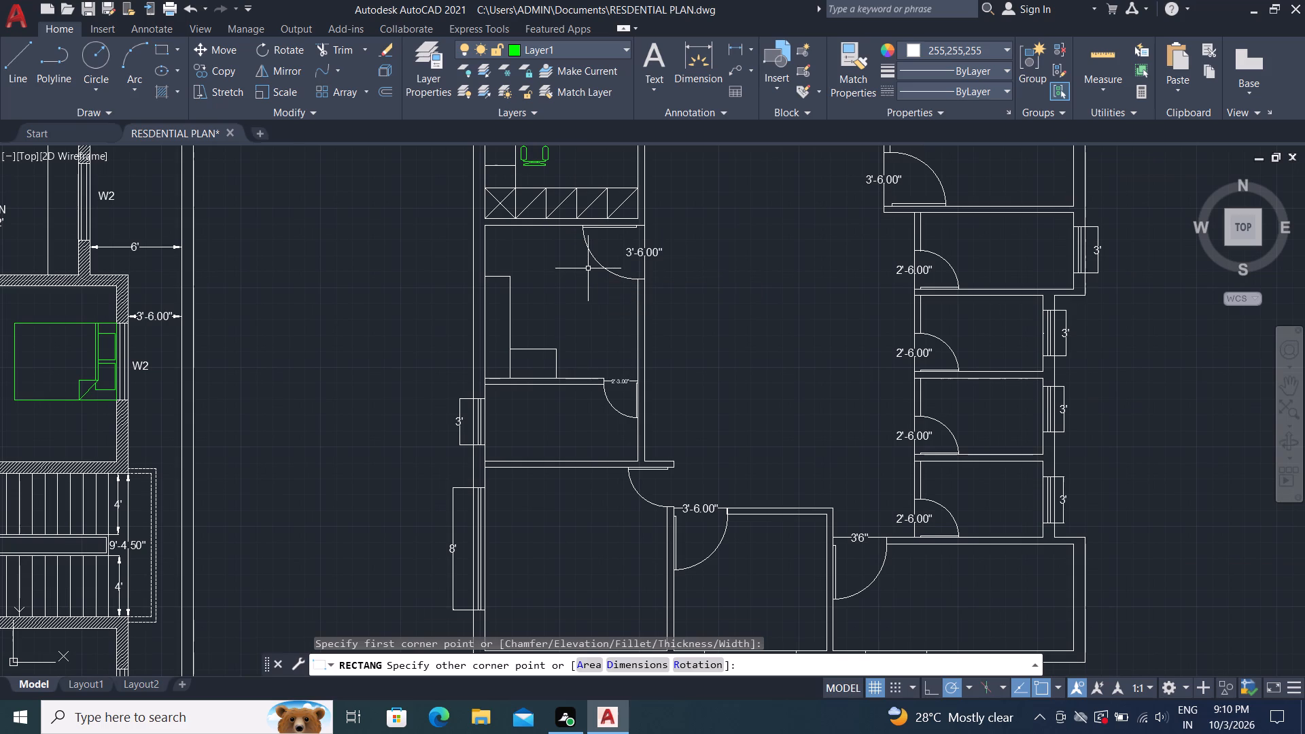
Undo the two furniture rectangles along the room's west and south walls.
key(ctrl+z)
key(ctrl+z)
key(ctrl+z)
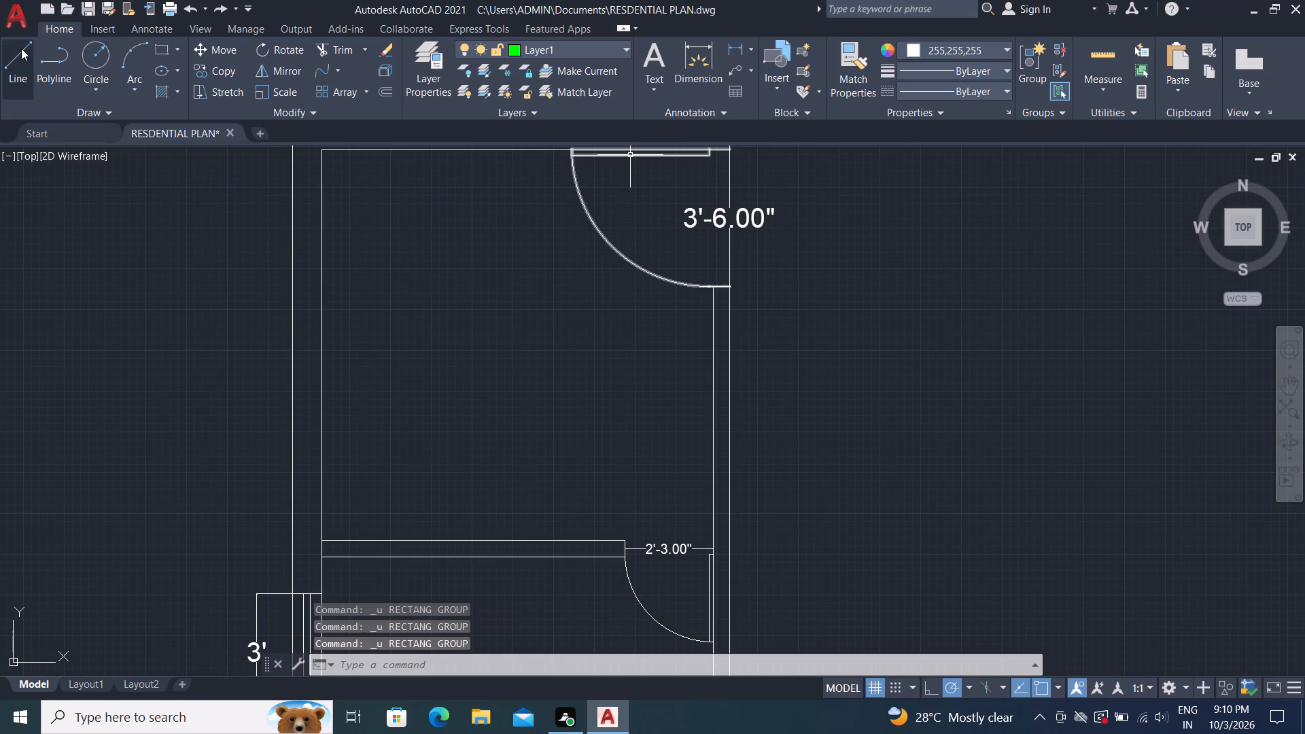
Draw a rectangle about 1'-7" by 6'-6" against the room's west wall, ending at its south wall.
click(164, 49)
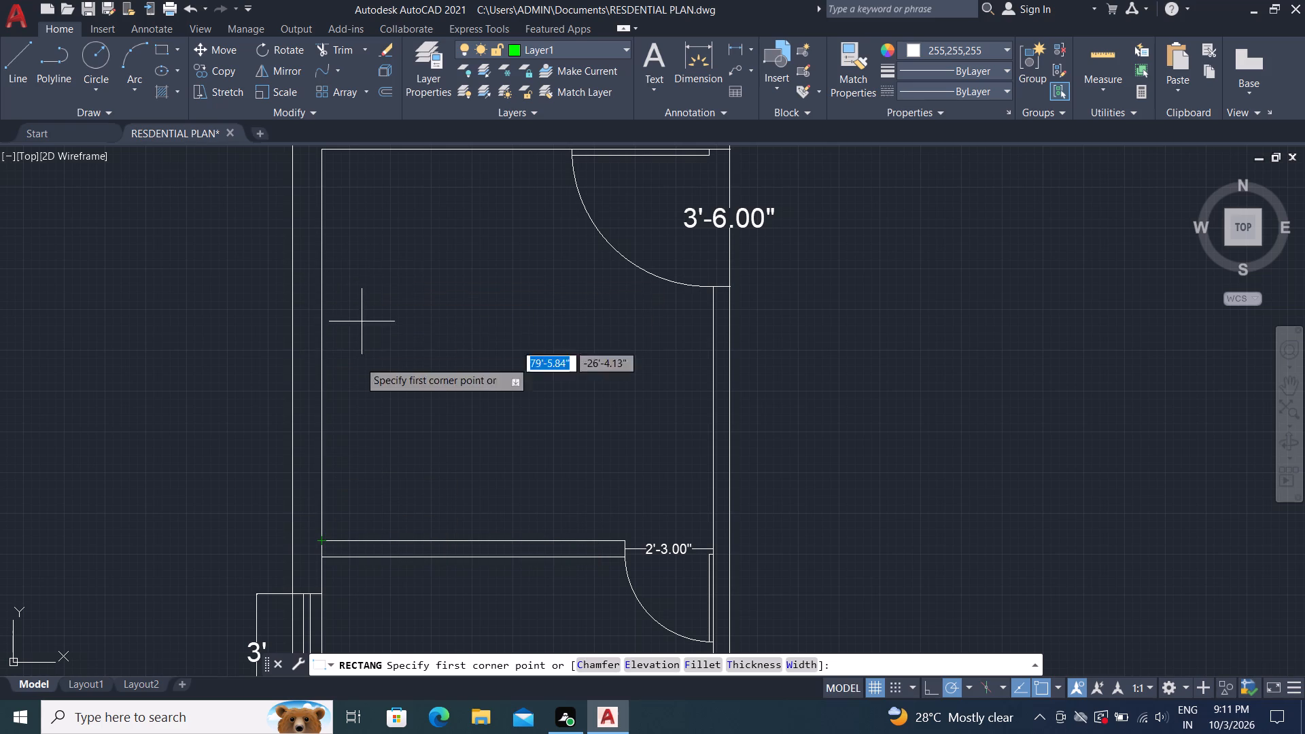
click(160, 49)
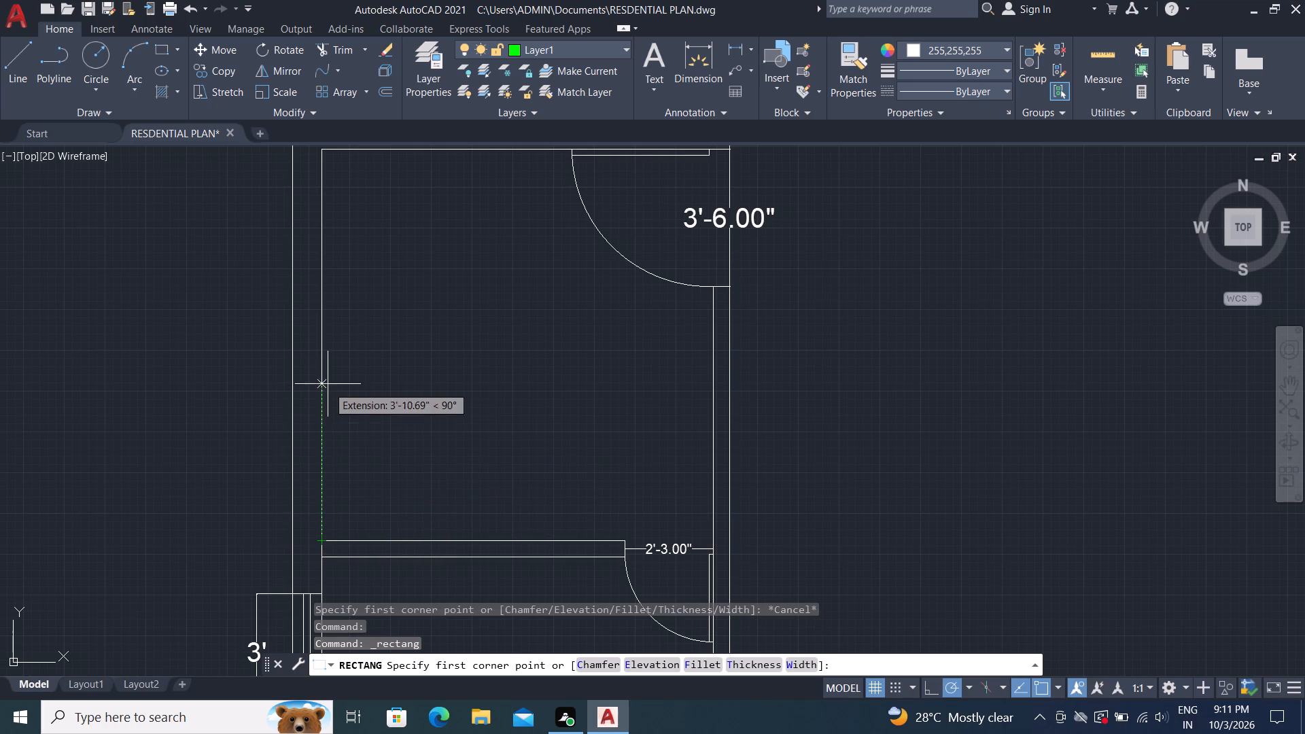
click(321, 285)
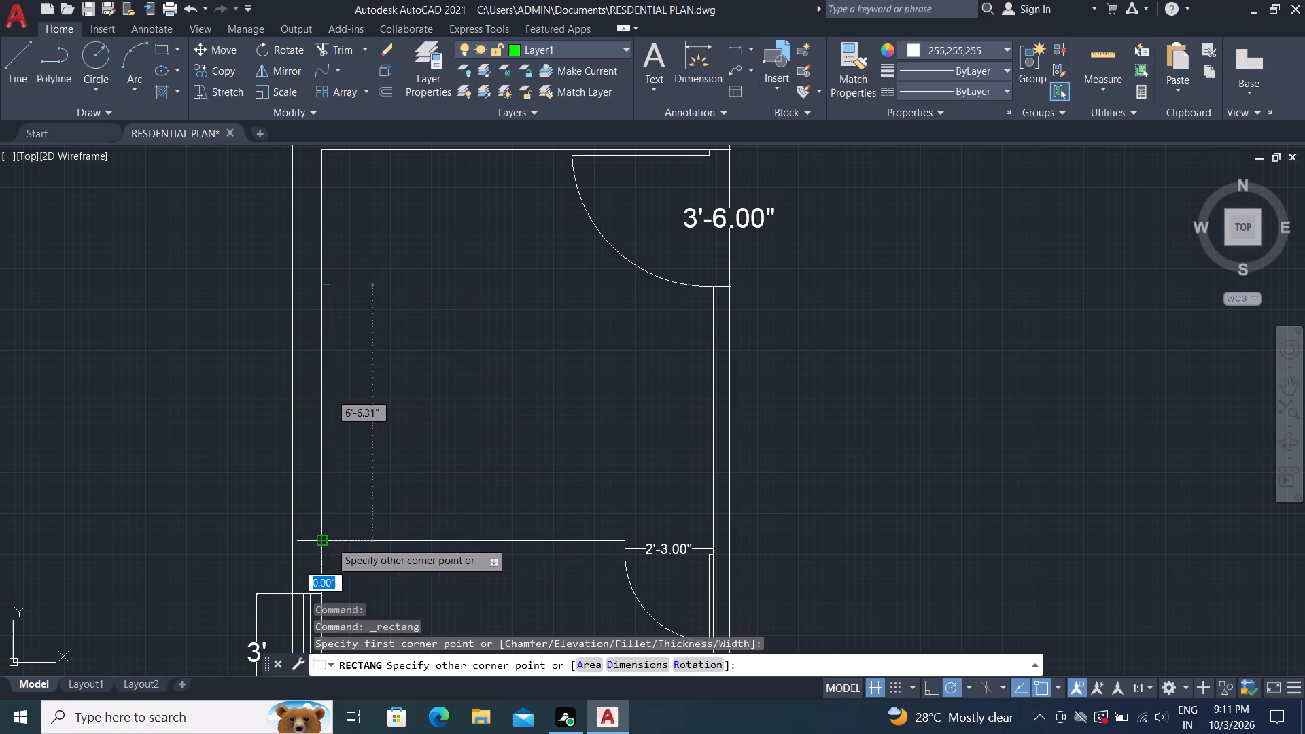
click(383, 533)
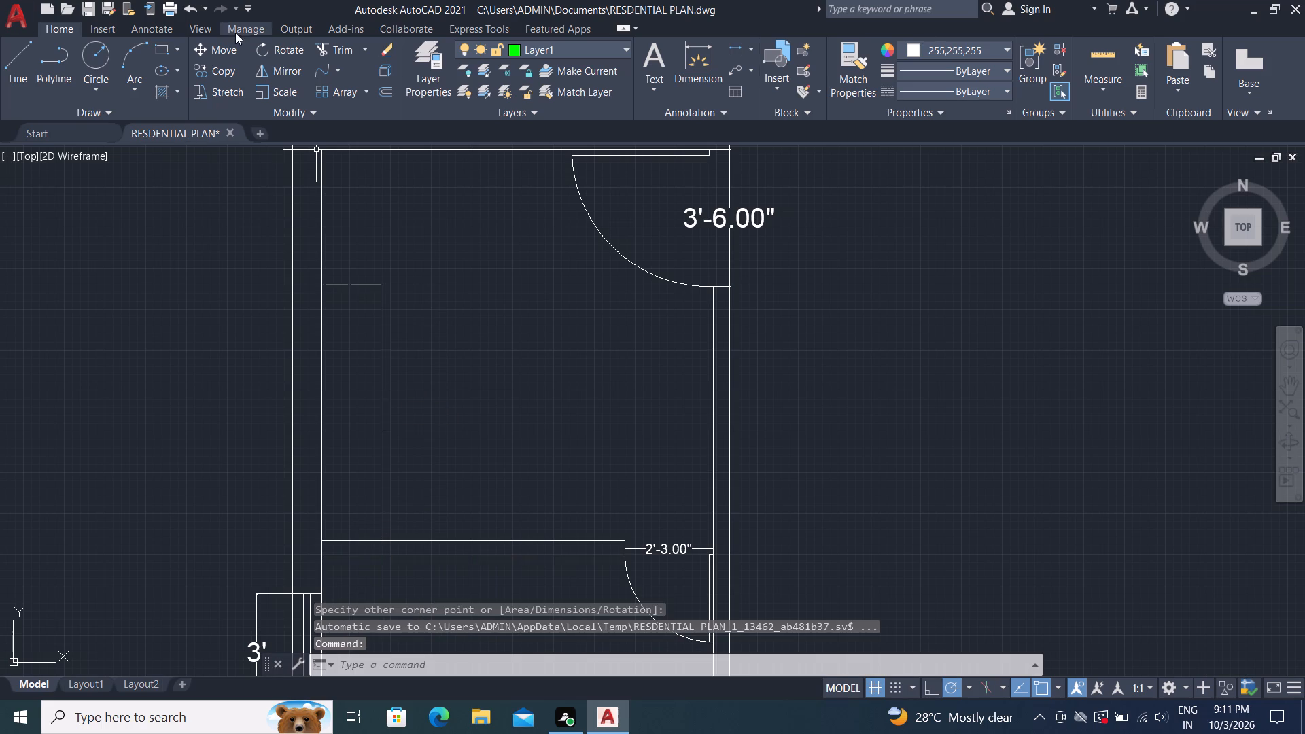
Draw a rectangle about 3'-0" by 1'-9" along the south wall, starting at the west wall rectangle's southeast corner.
click(152, 49)
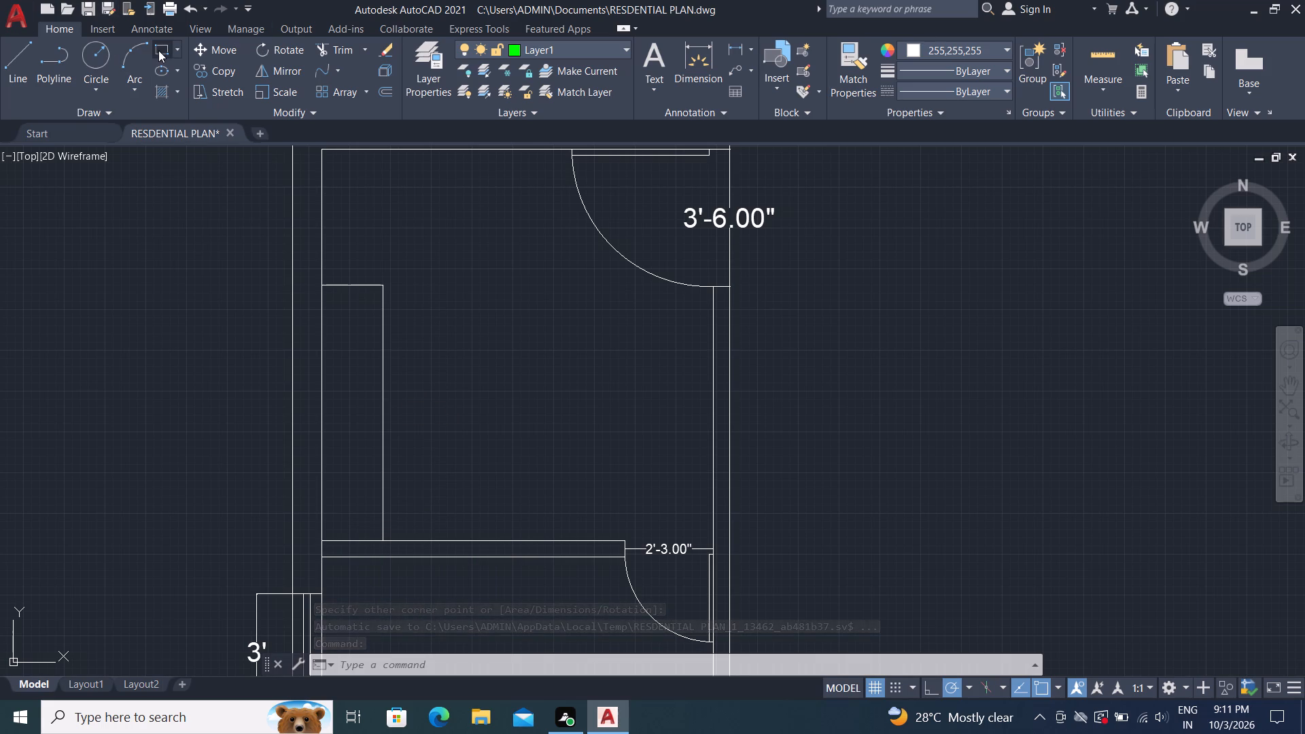
click(158, 50)
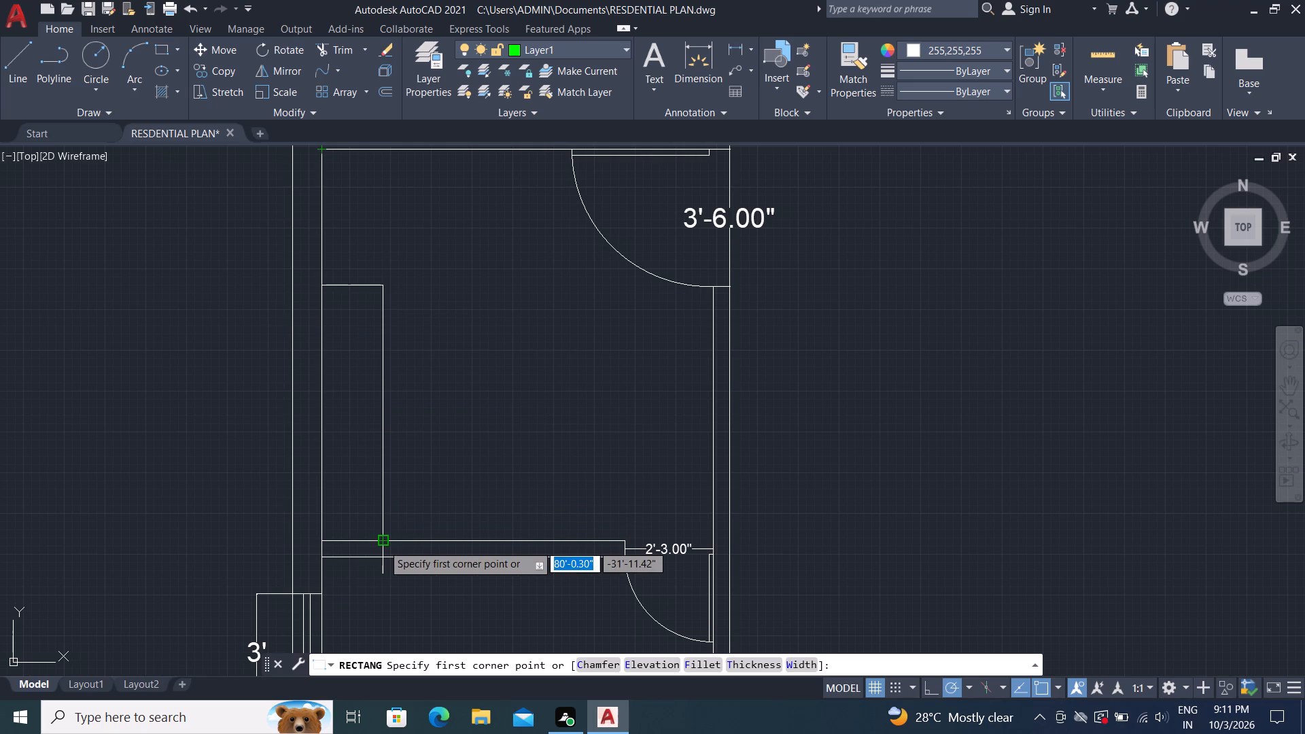
click(383, 544)
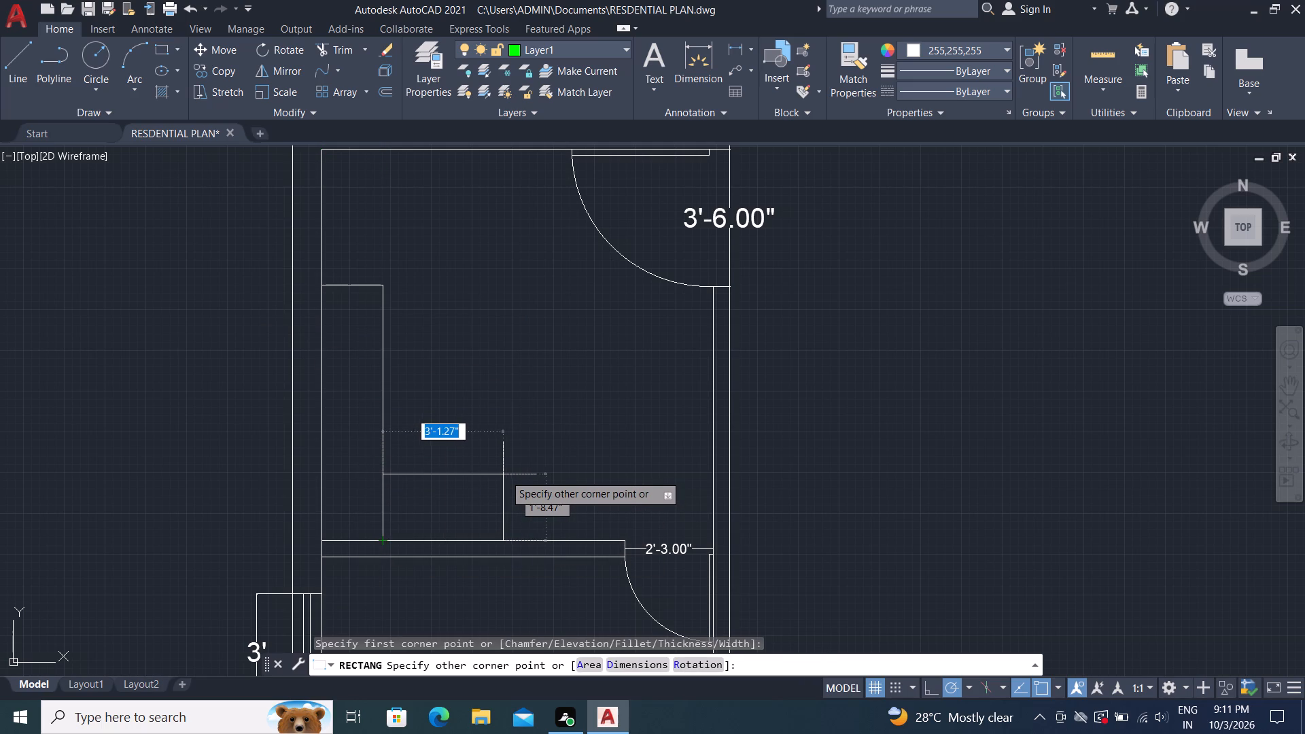
click(501, 470)
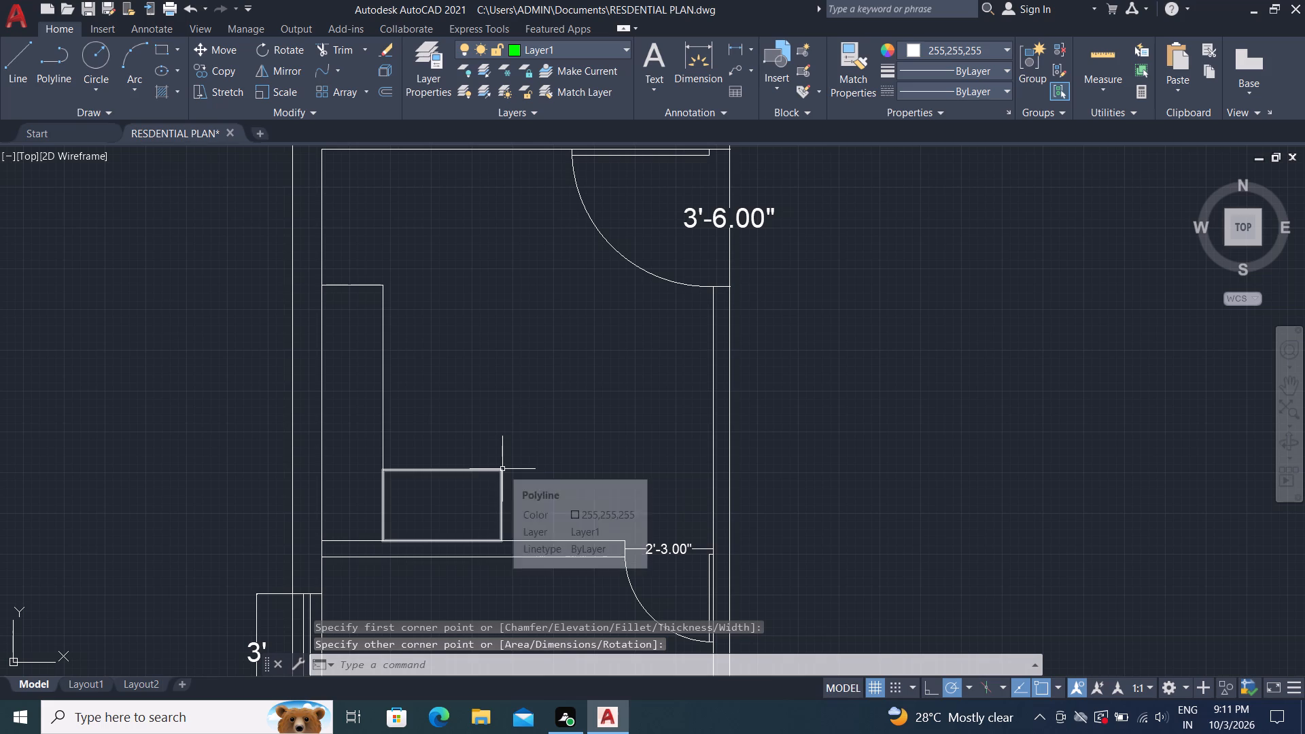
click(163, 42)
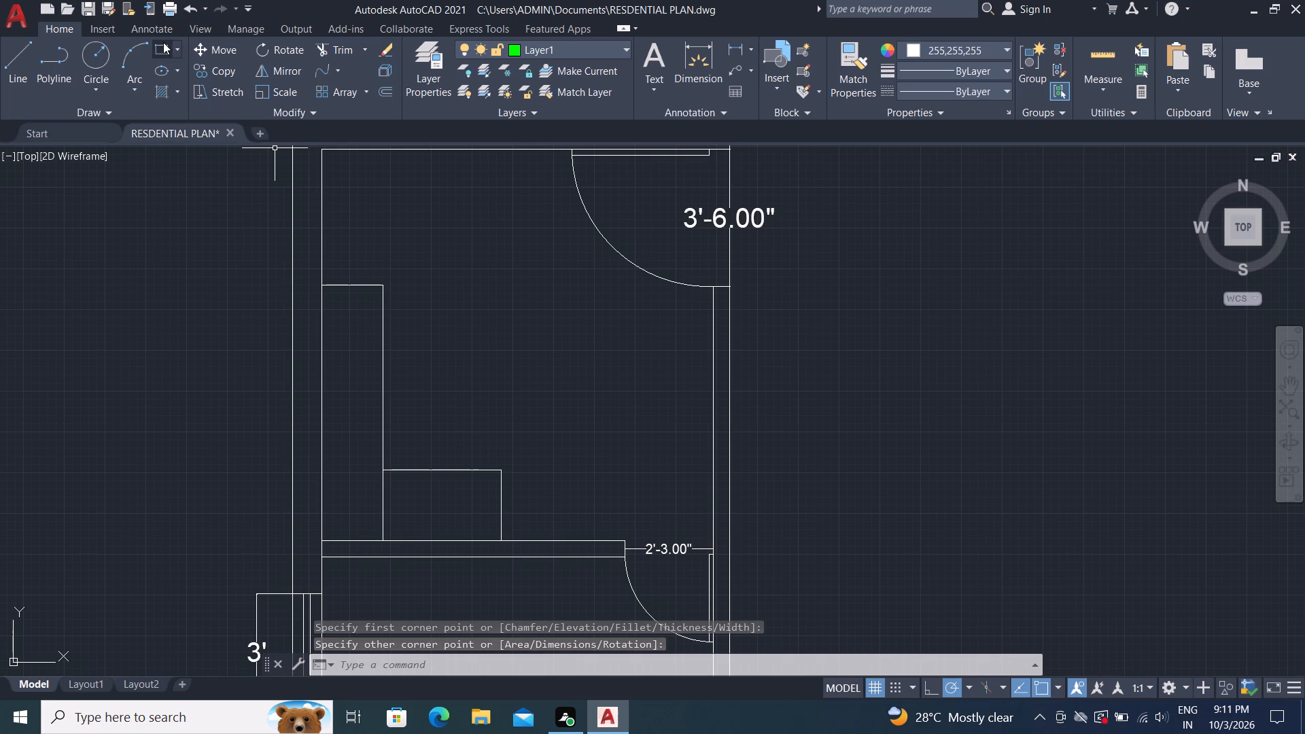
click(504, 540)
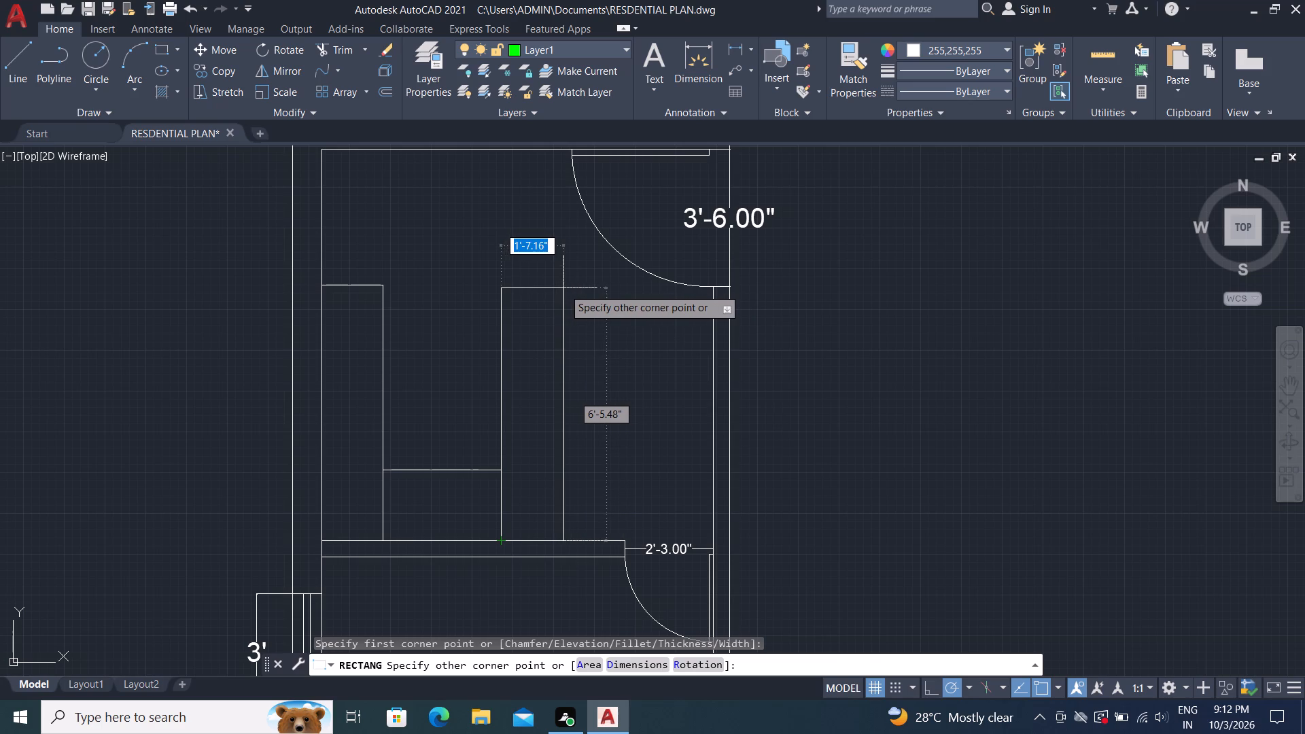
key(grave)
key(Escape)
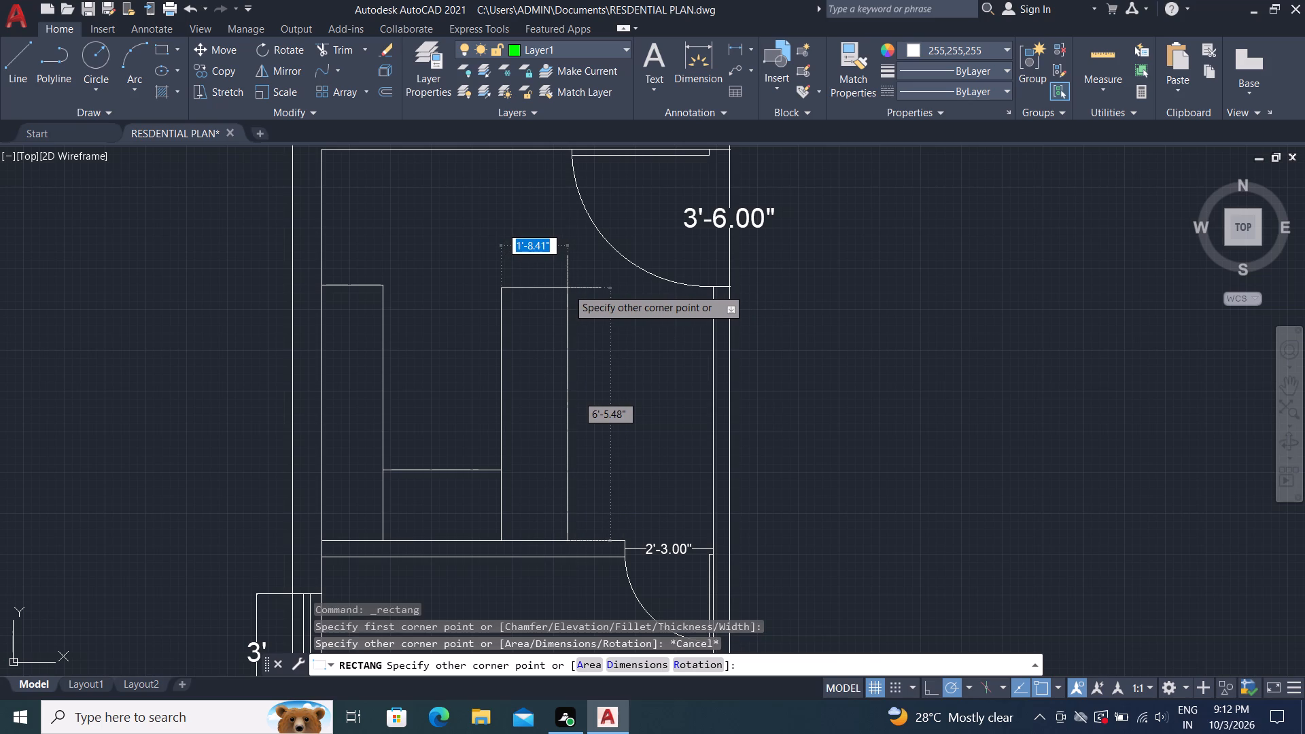
Abandon the unfinished third rectangle and undo the two furniture rectangles along the room's west and south walls.
key(ctrl+z)
key(ctrl+z)
key(Escape)
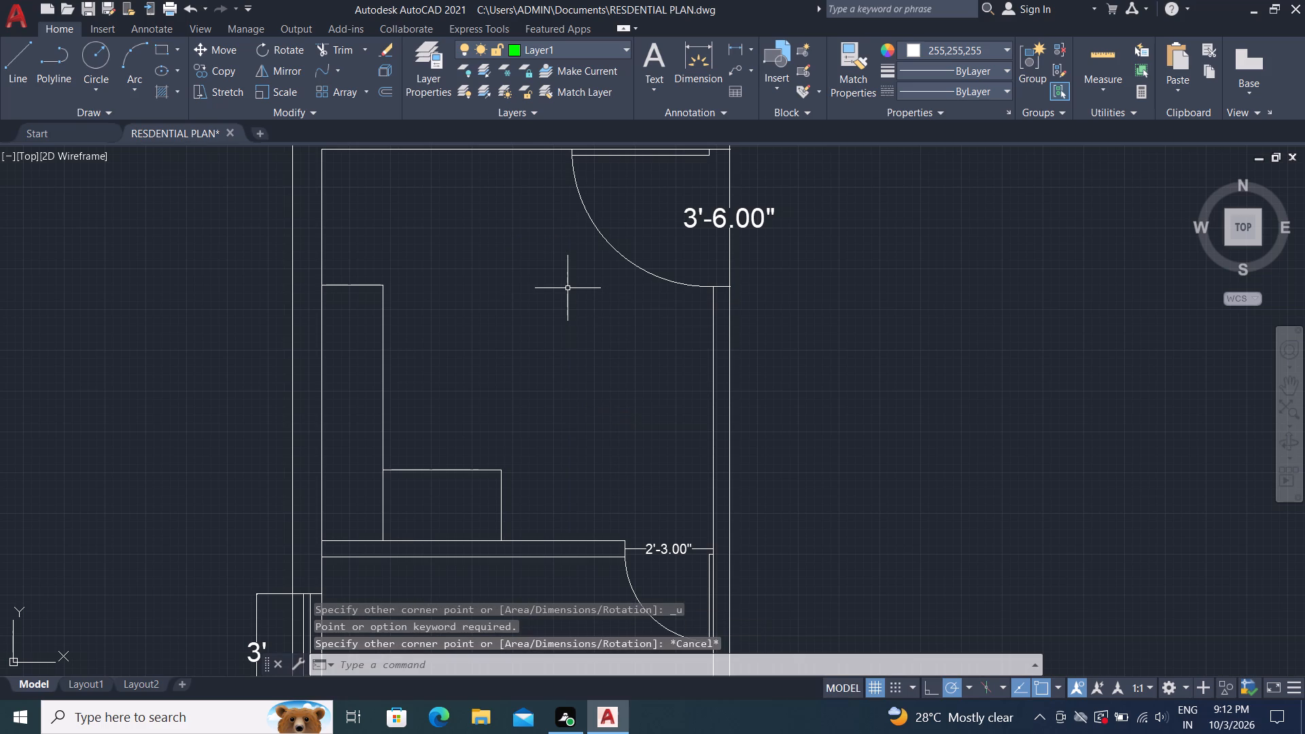
key(ctrl+z)
key(ctrl+z)
key(ctrl+z)
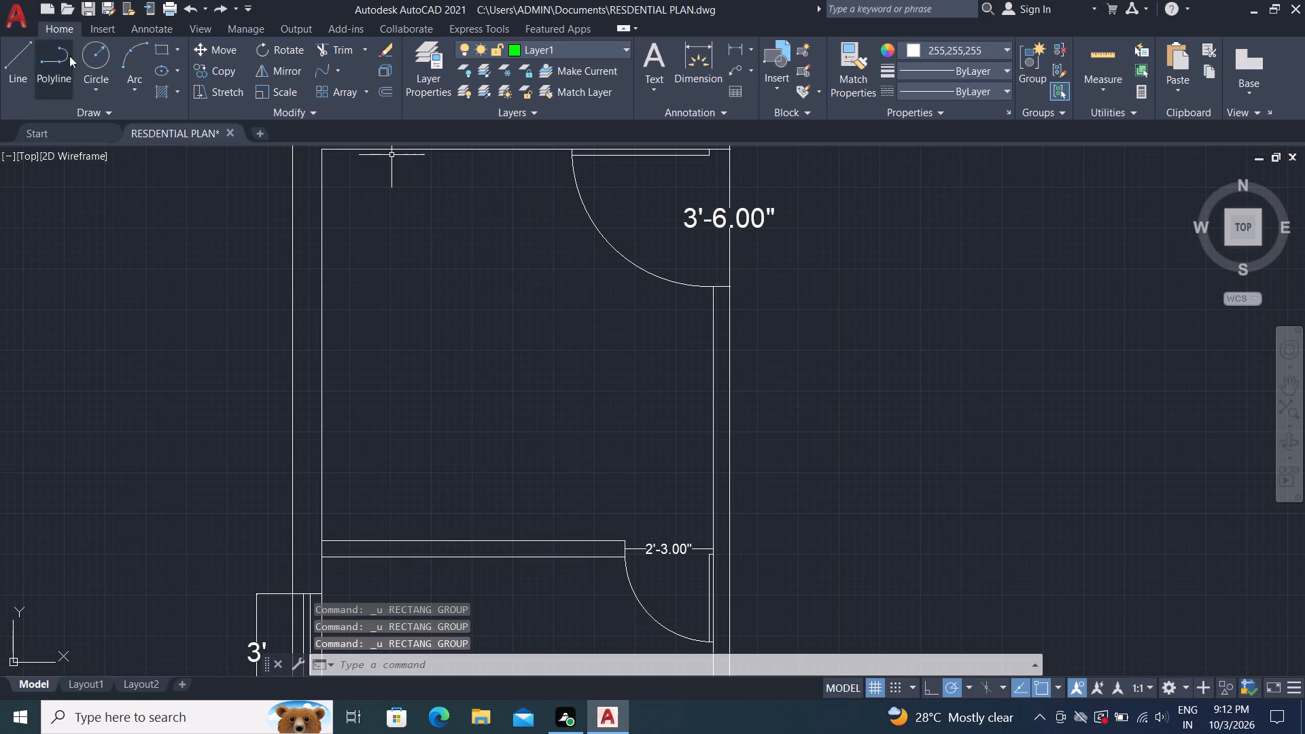
Draw a rectangle about 1'-6" by 6'-7" against the room's west wall, ending at its south wall.
click(164, 48)
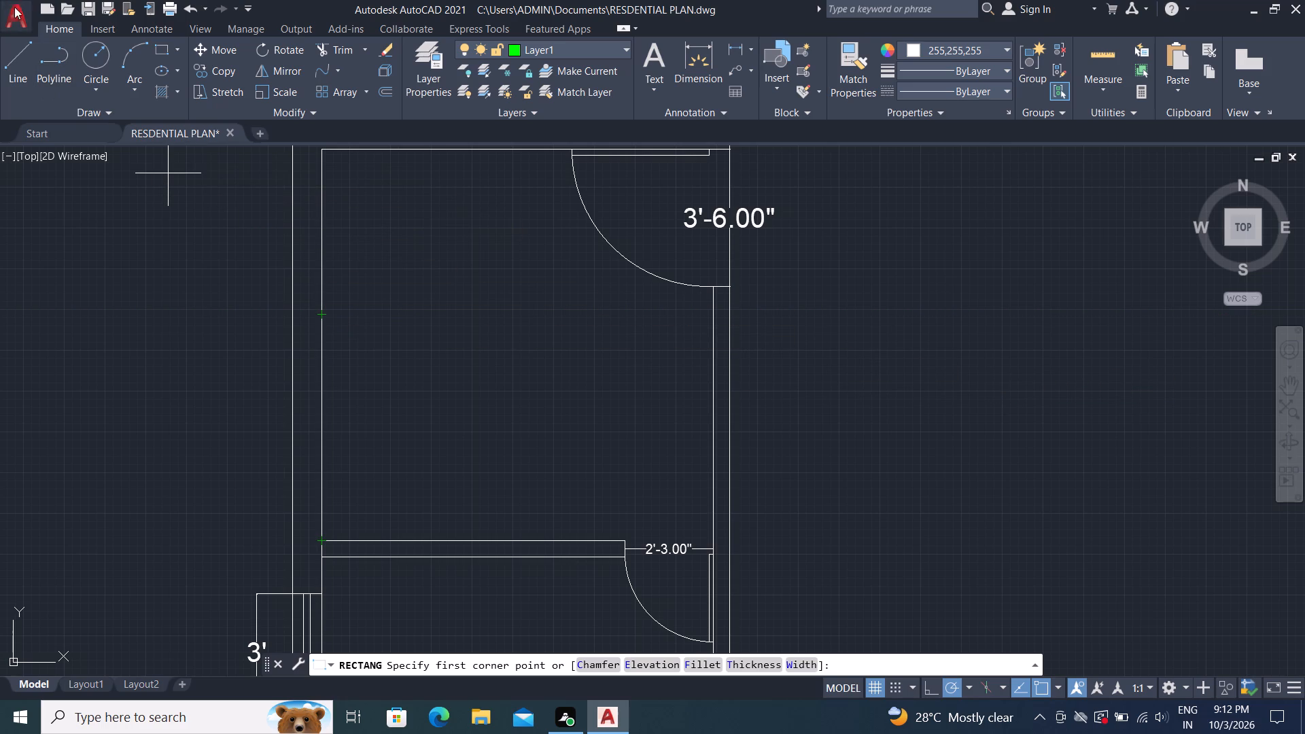
click(162, 48)
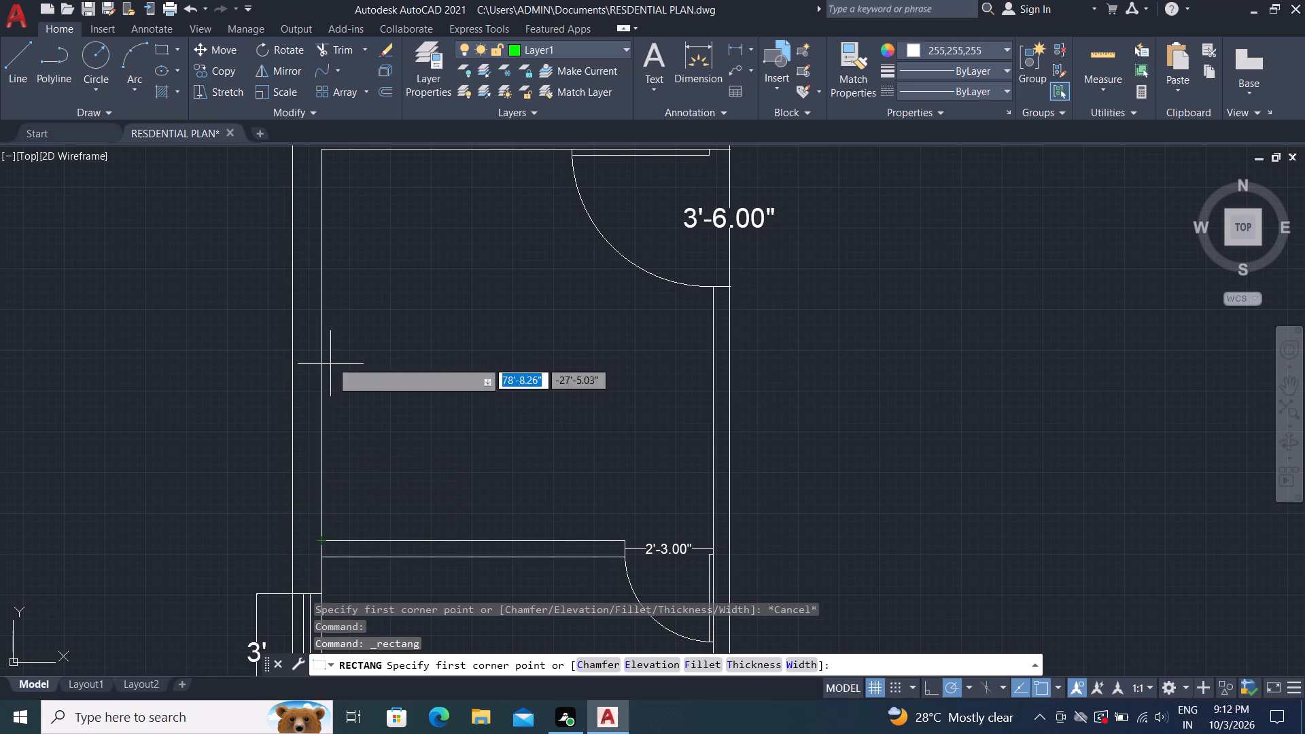
click(326, 282)
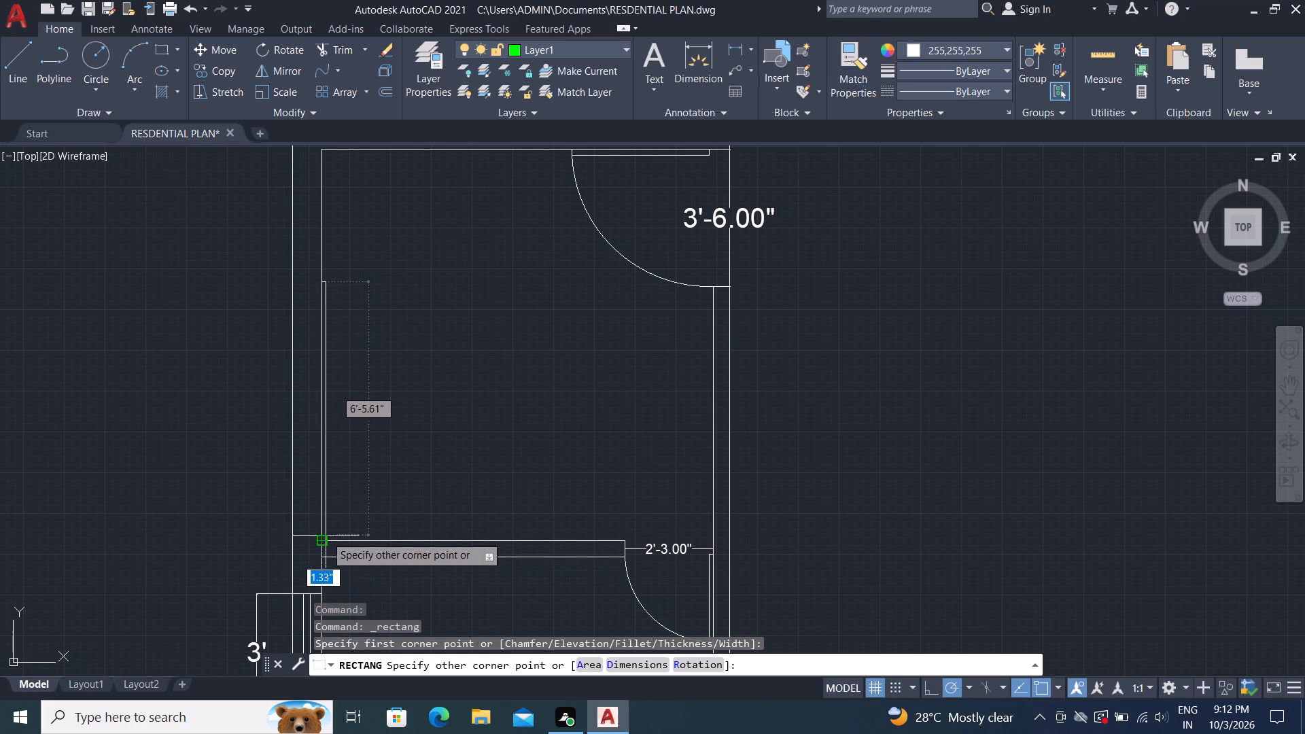
click(381, 545)
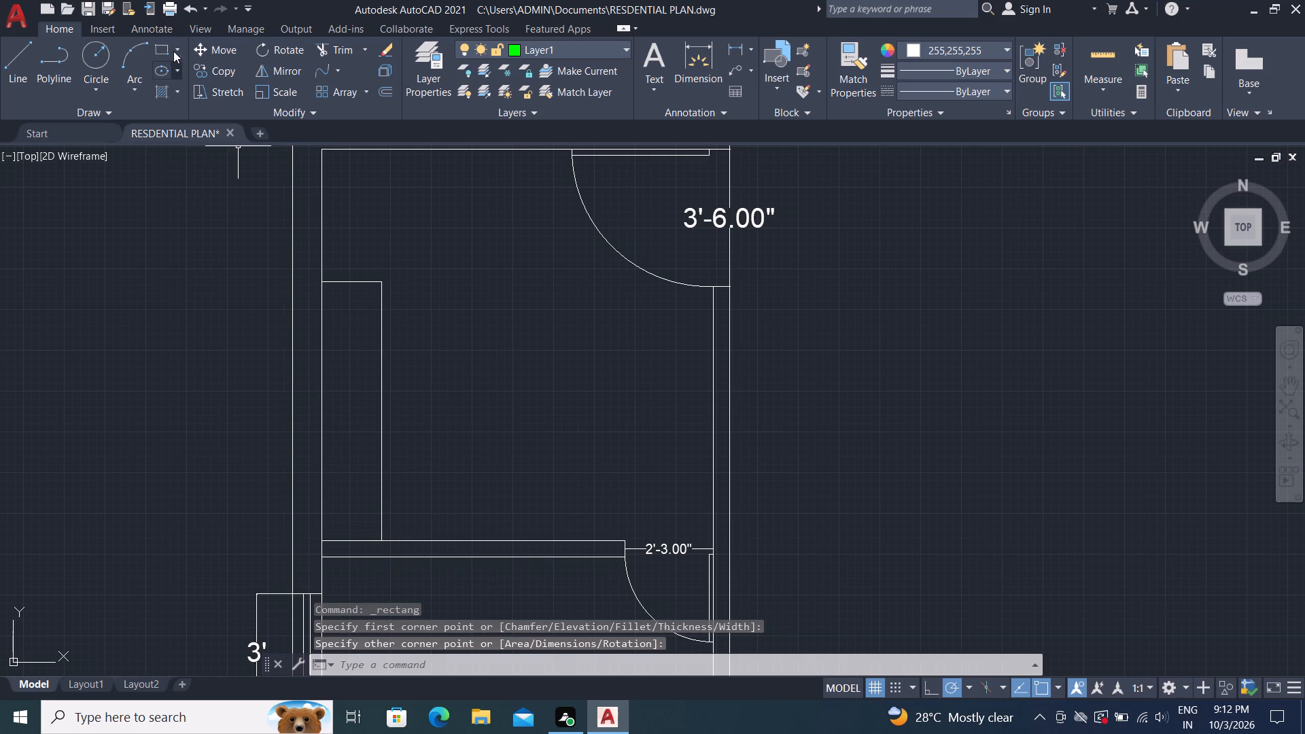
Draw a rectangle about 2'-11" by 2'-1" along the south wall, starting at the west wall rectangle's southeast corner.
click(168, 47)
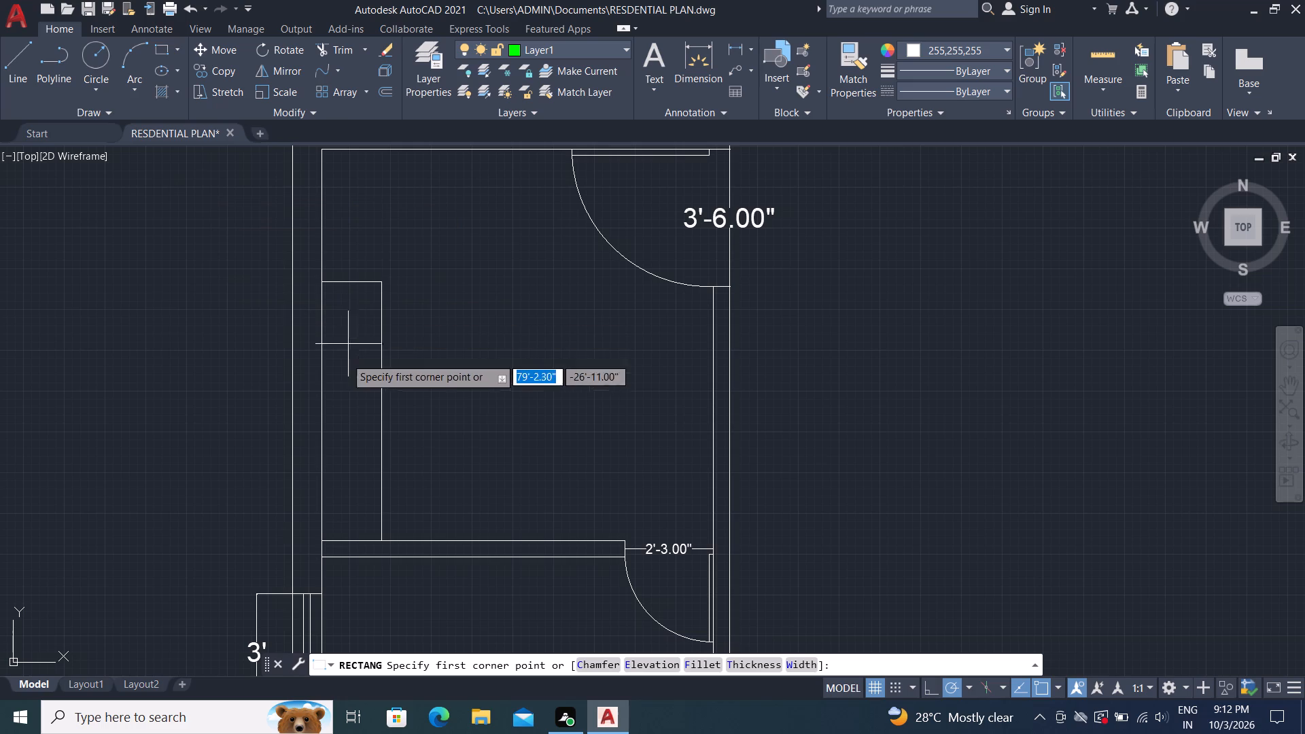
click(383, 540)
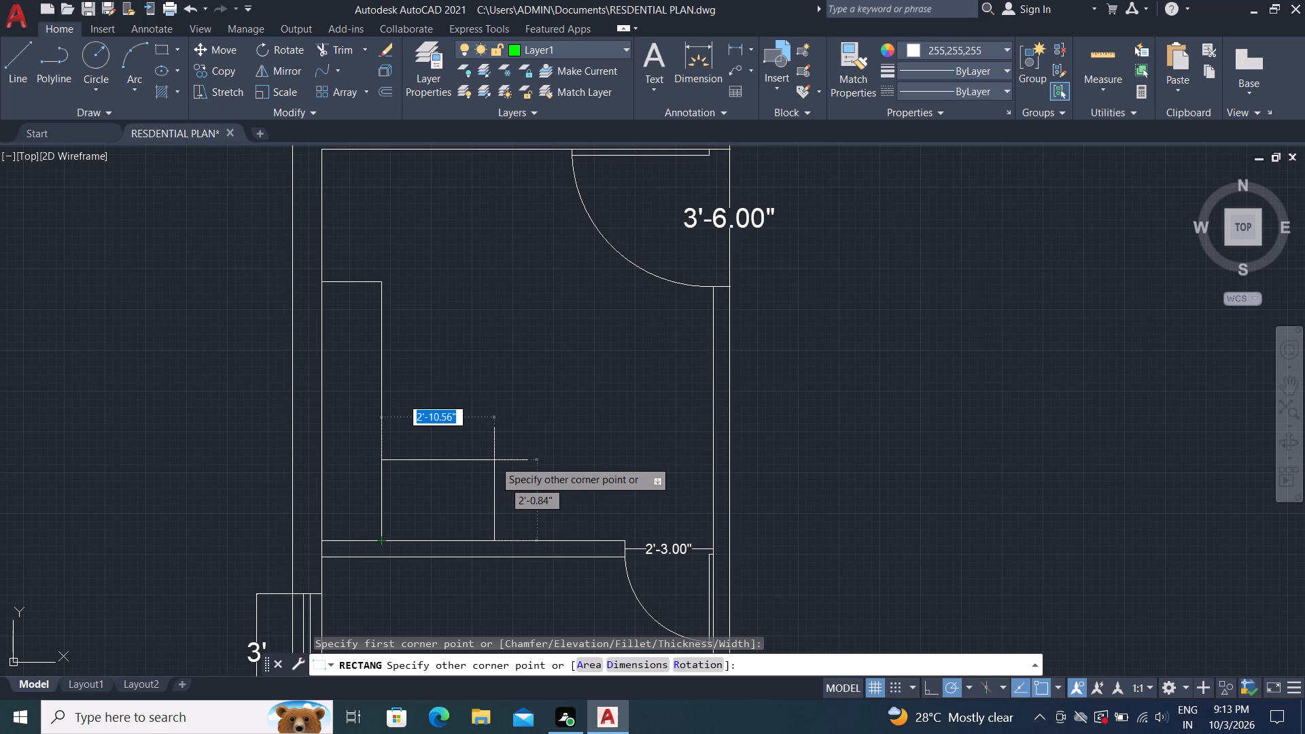
click(494, 460)
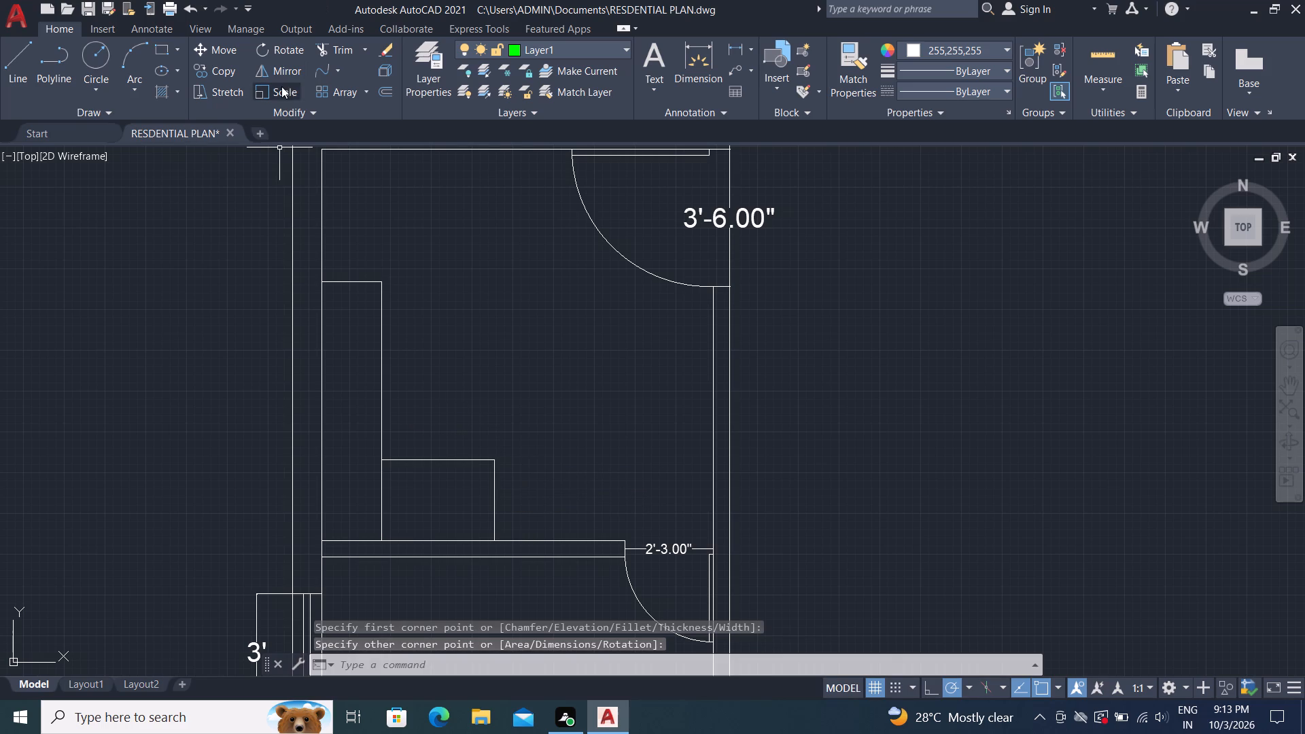
Draw an upright rectangle about 1'-10" by 6'-8" from the south wall, adjoining the east side of the middle rectangle.
click(164, 52)
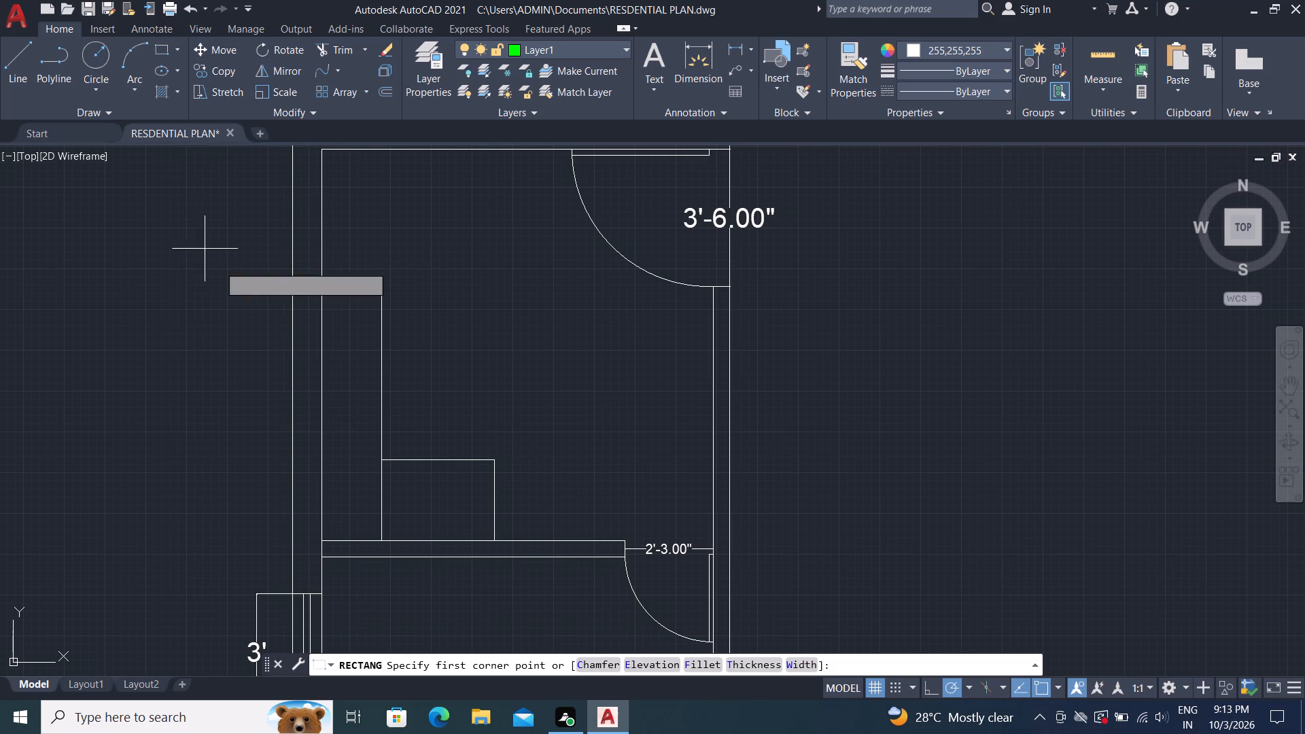
click(498, 539)
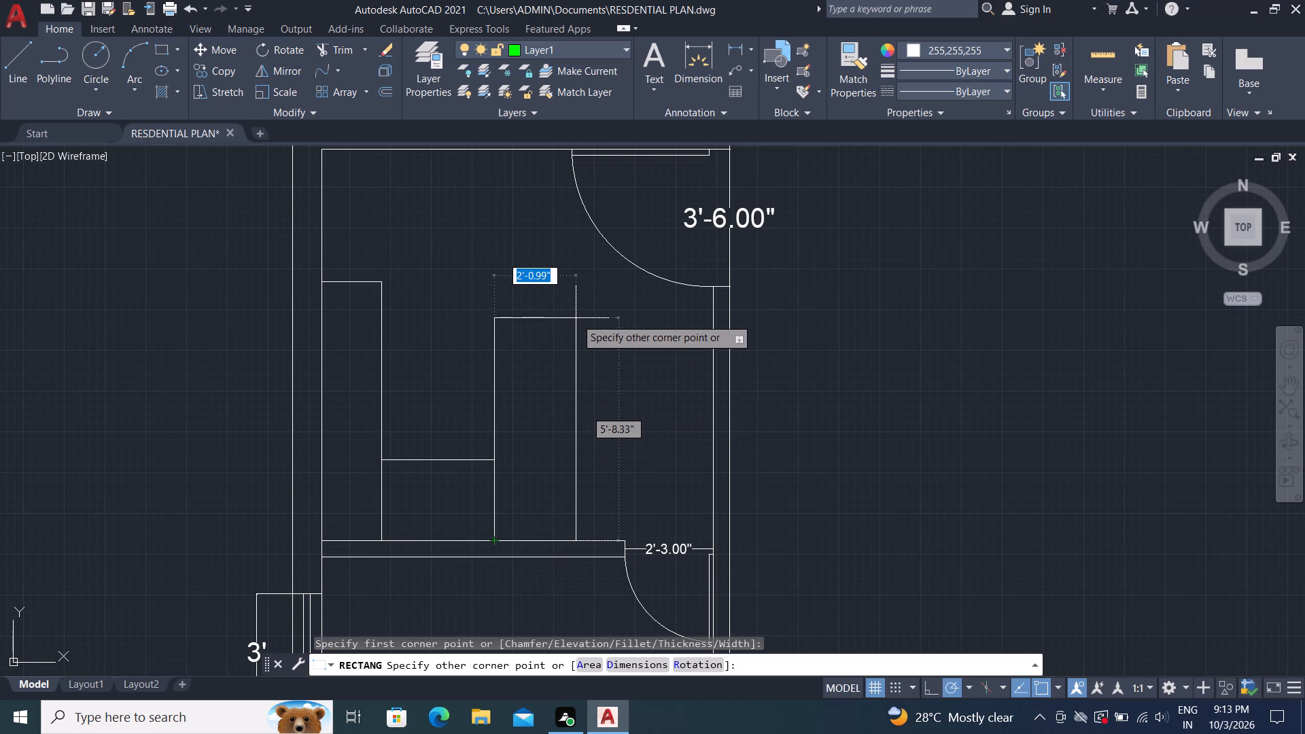
click(565, 280)
Draw an upright rectangle about 2'-7" by 6'-10" in the middle of the southwest room with the 8' window.
scroll(624, 421, down, 1)
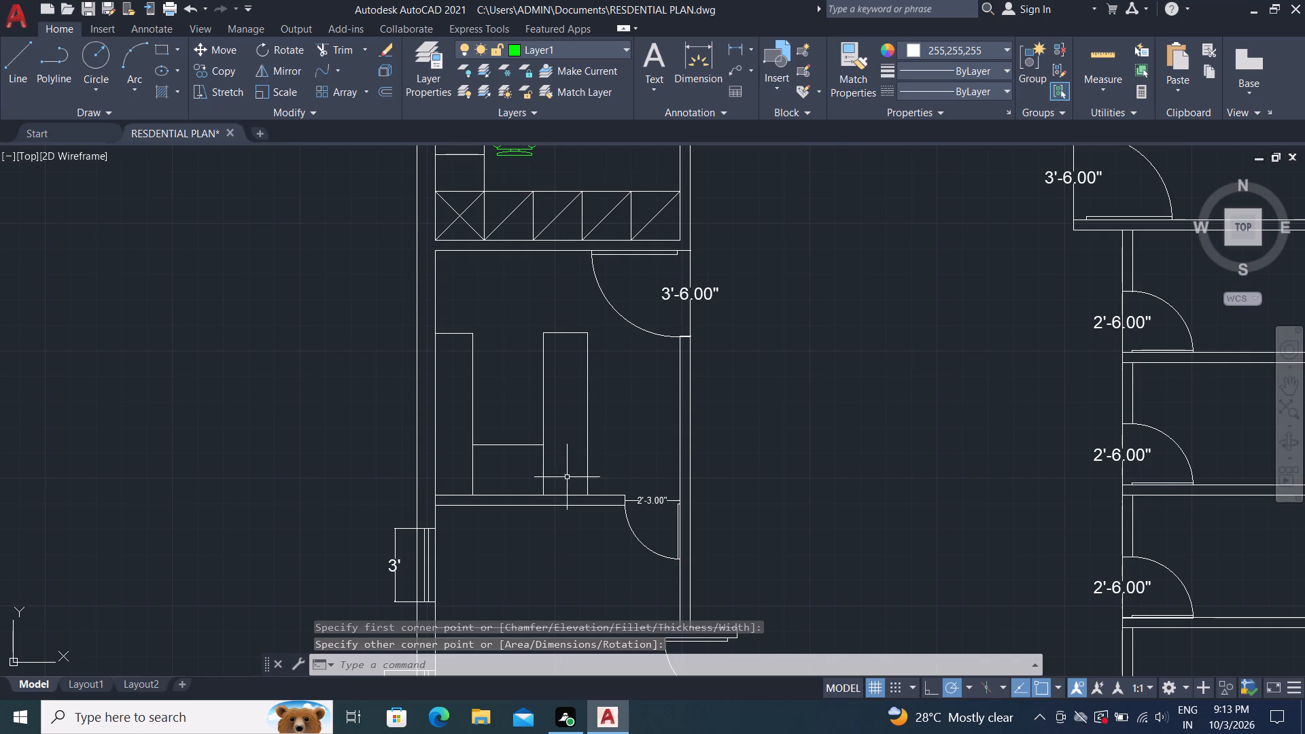
scroll(761, 212, down, 2)
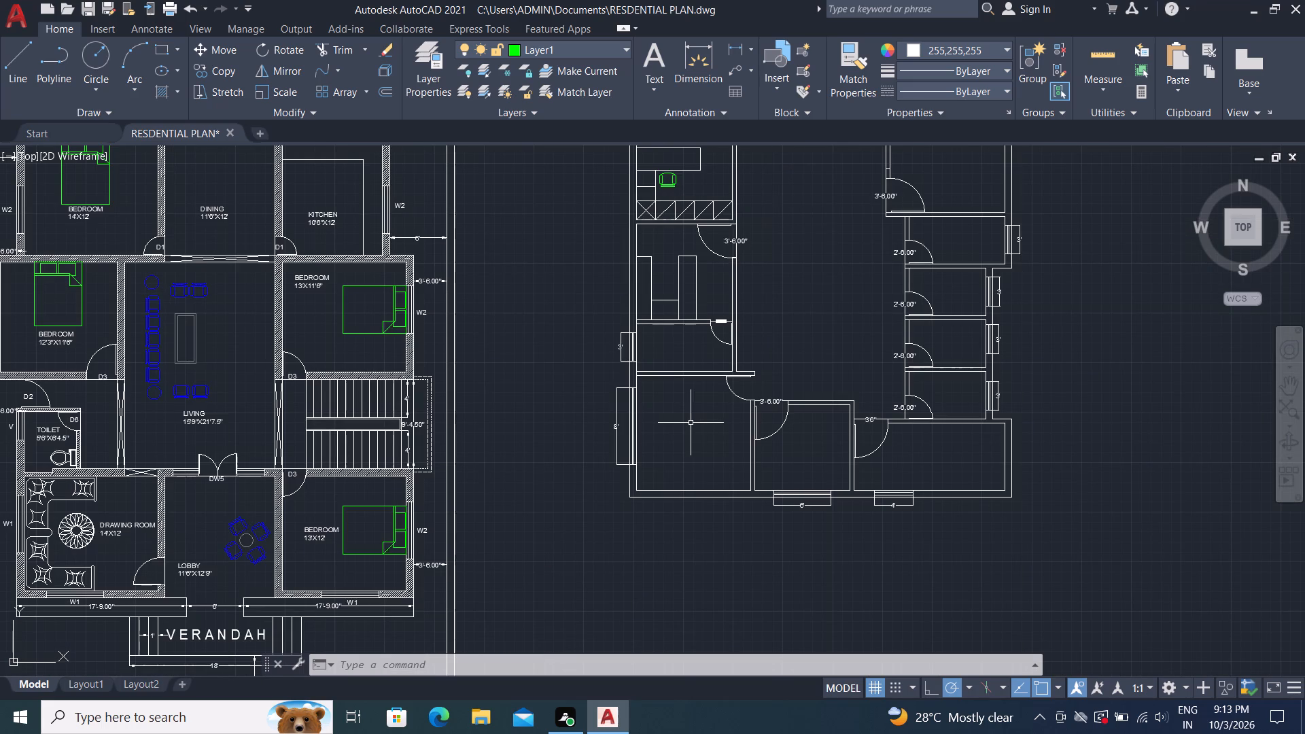
scroll(687, 537, up, 3)
scroll(683, 536, down, 2)
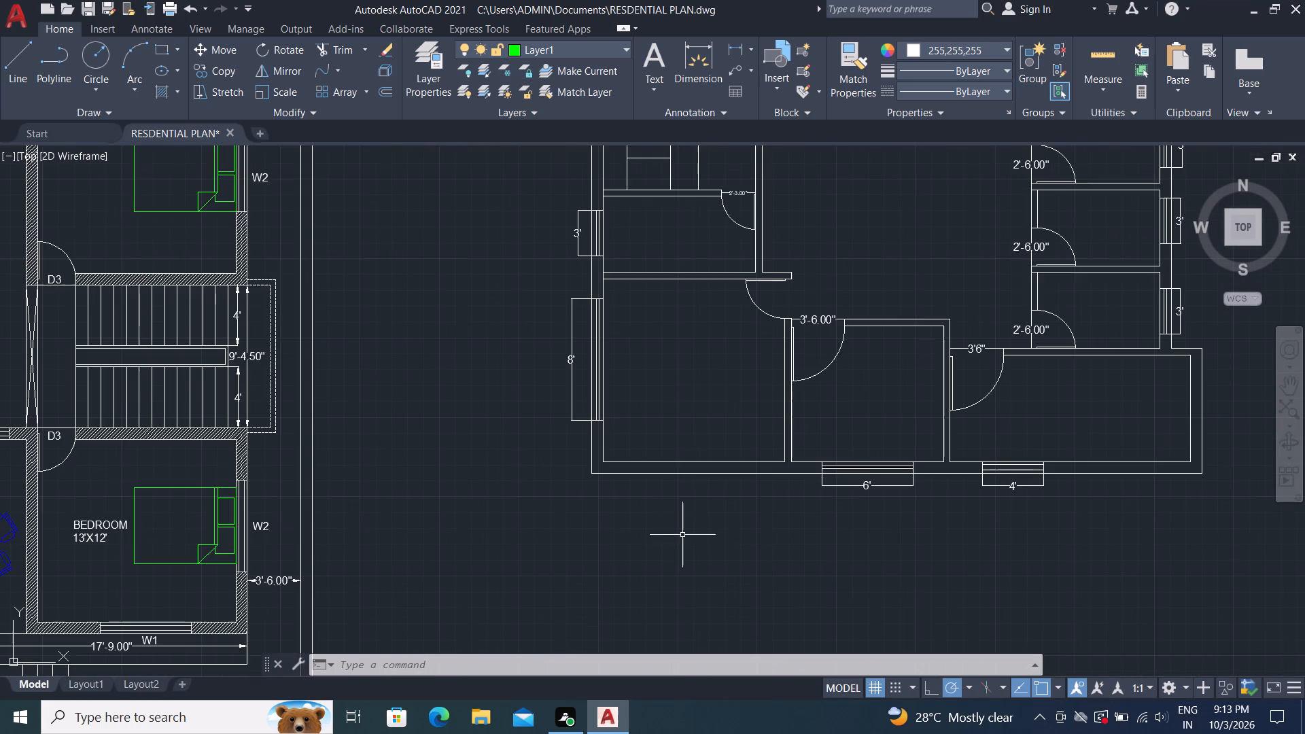
scroll(708, 379, up, 1)
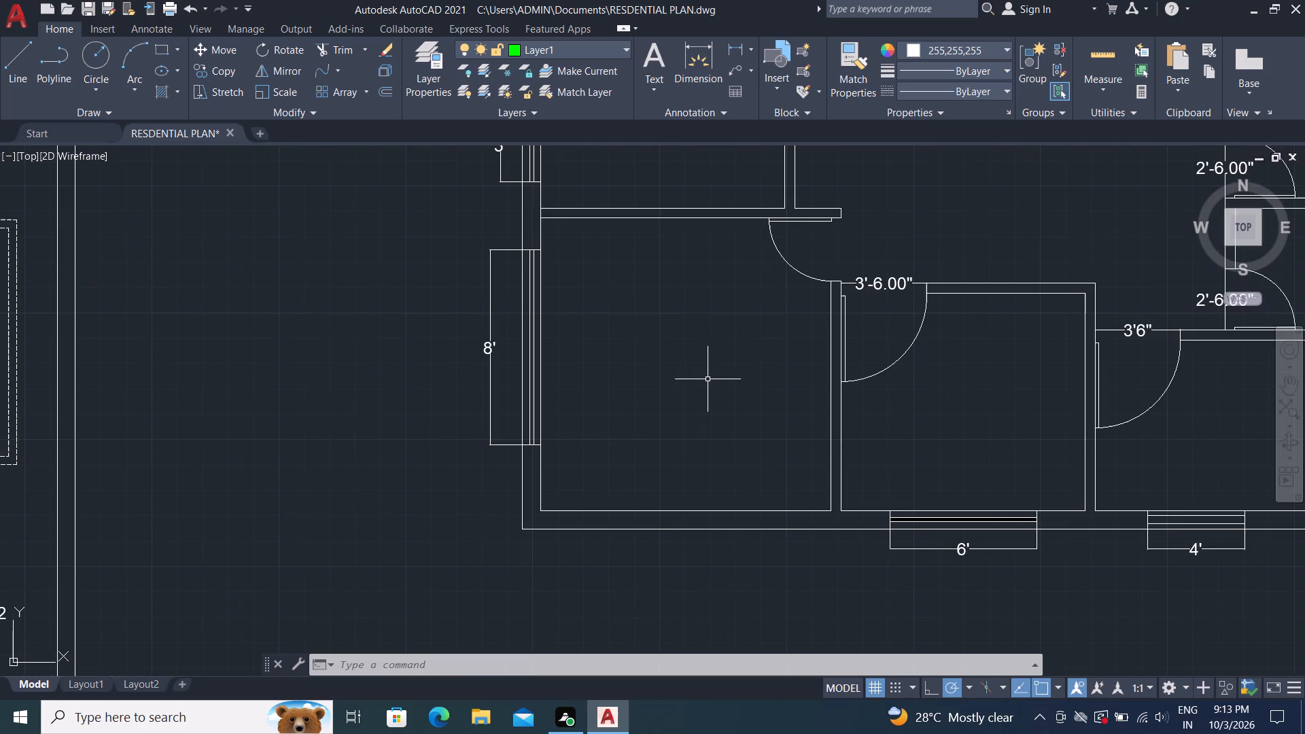
scroll(708, 379, up, 1)
scroll(708, 379, down, 1)
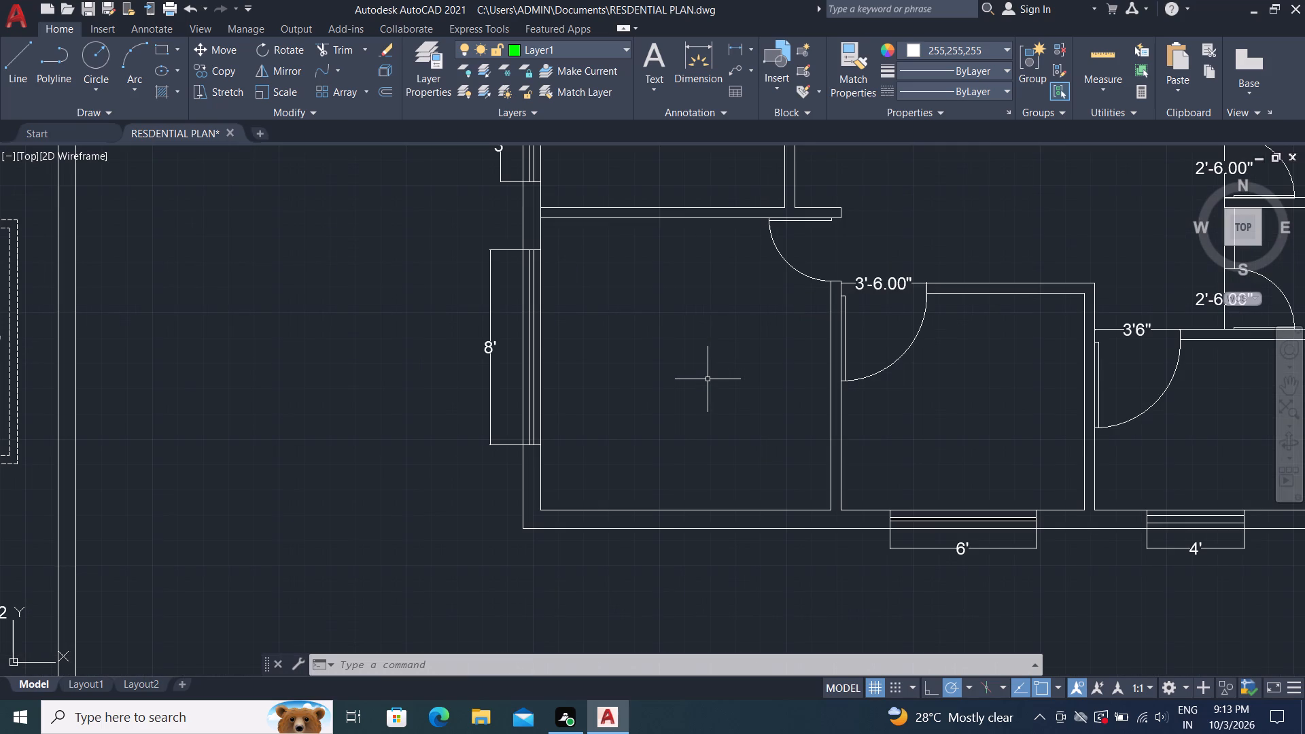
click(166, 46)
click(638, 277)
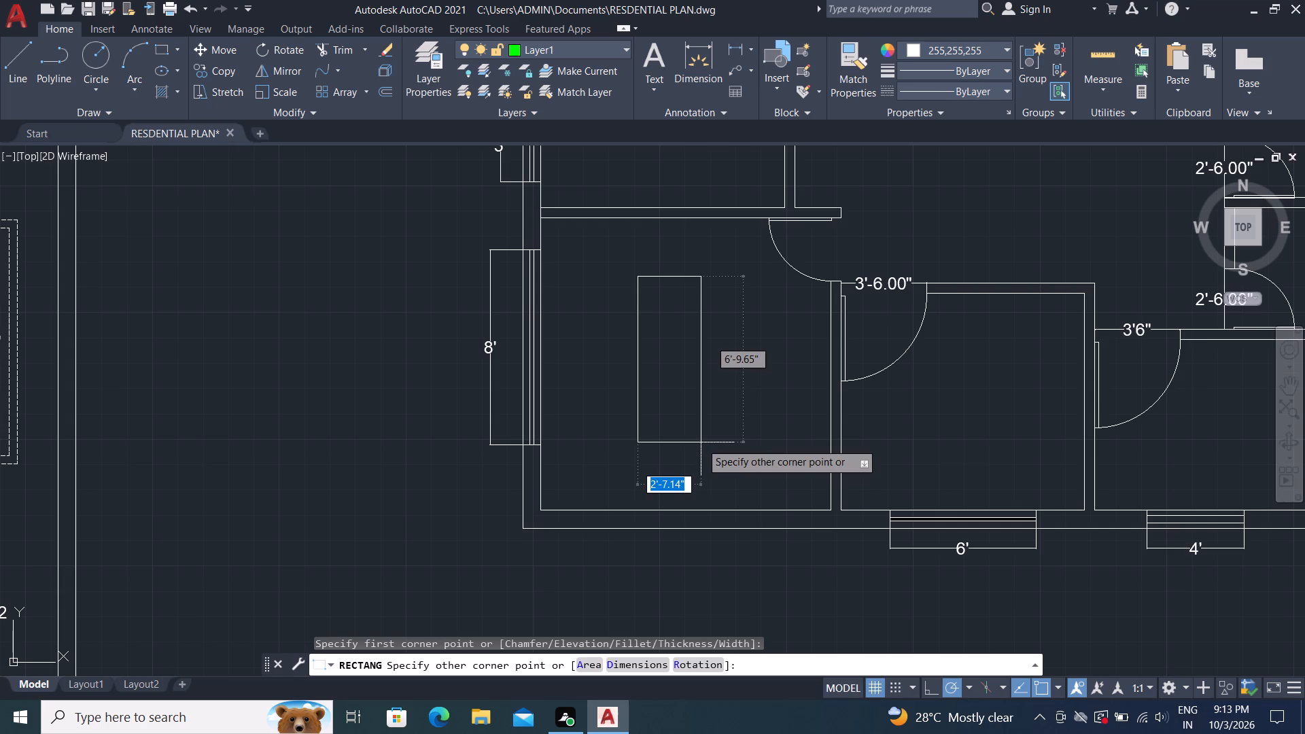
click(701, 442)
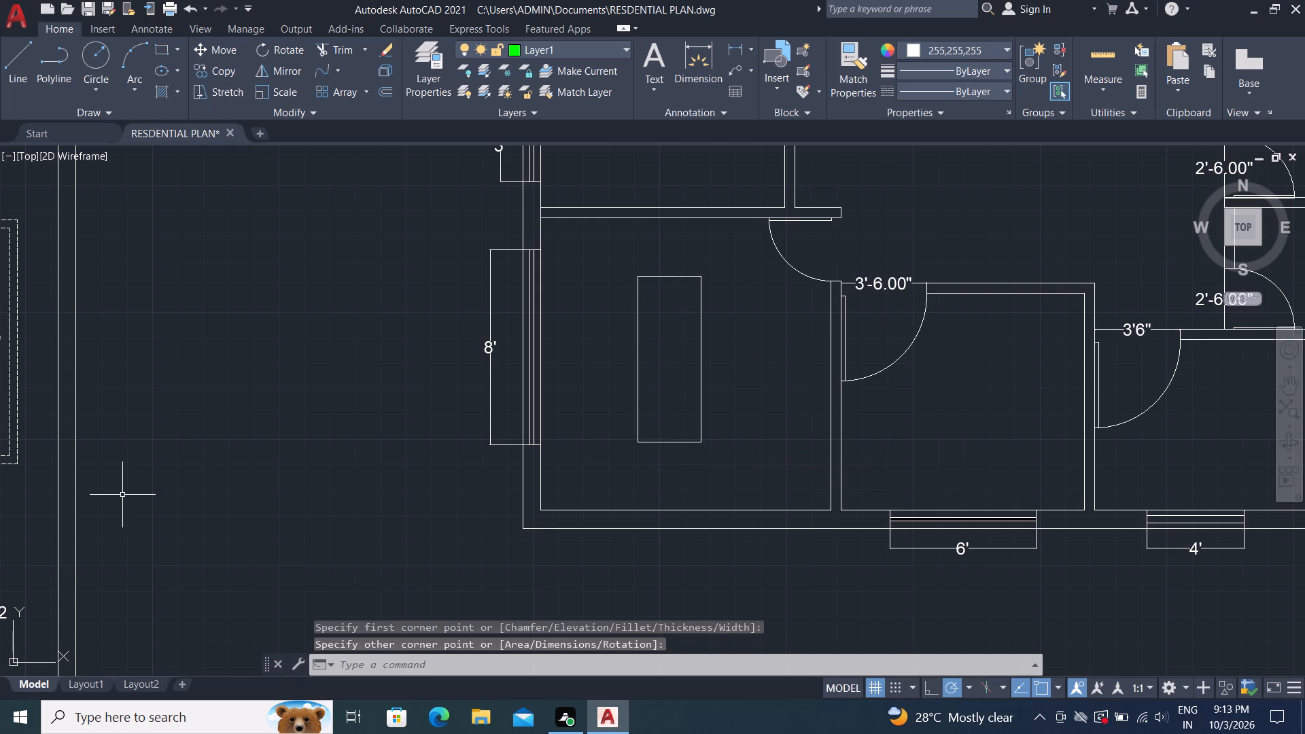
Offset the southwest room's rectangle inward by 2".
key(Escape)
text(o)
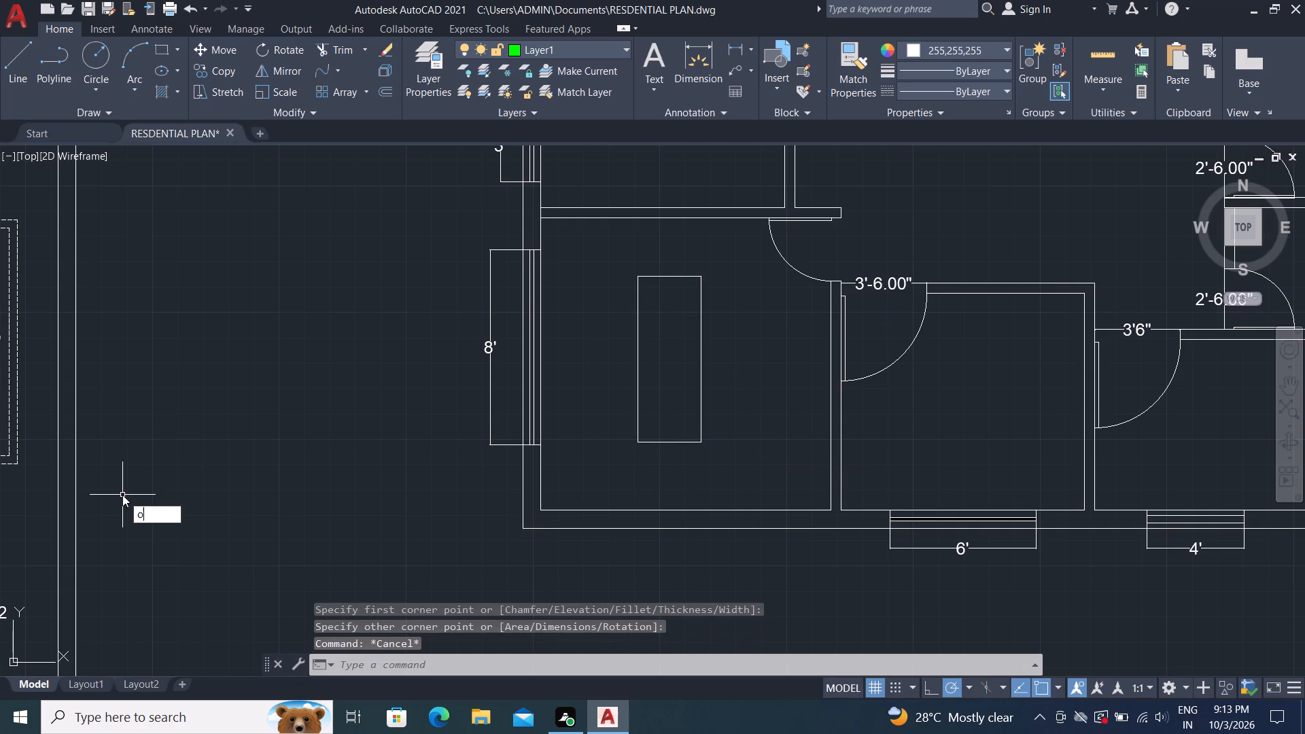
key(space)
key(2)
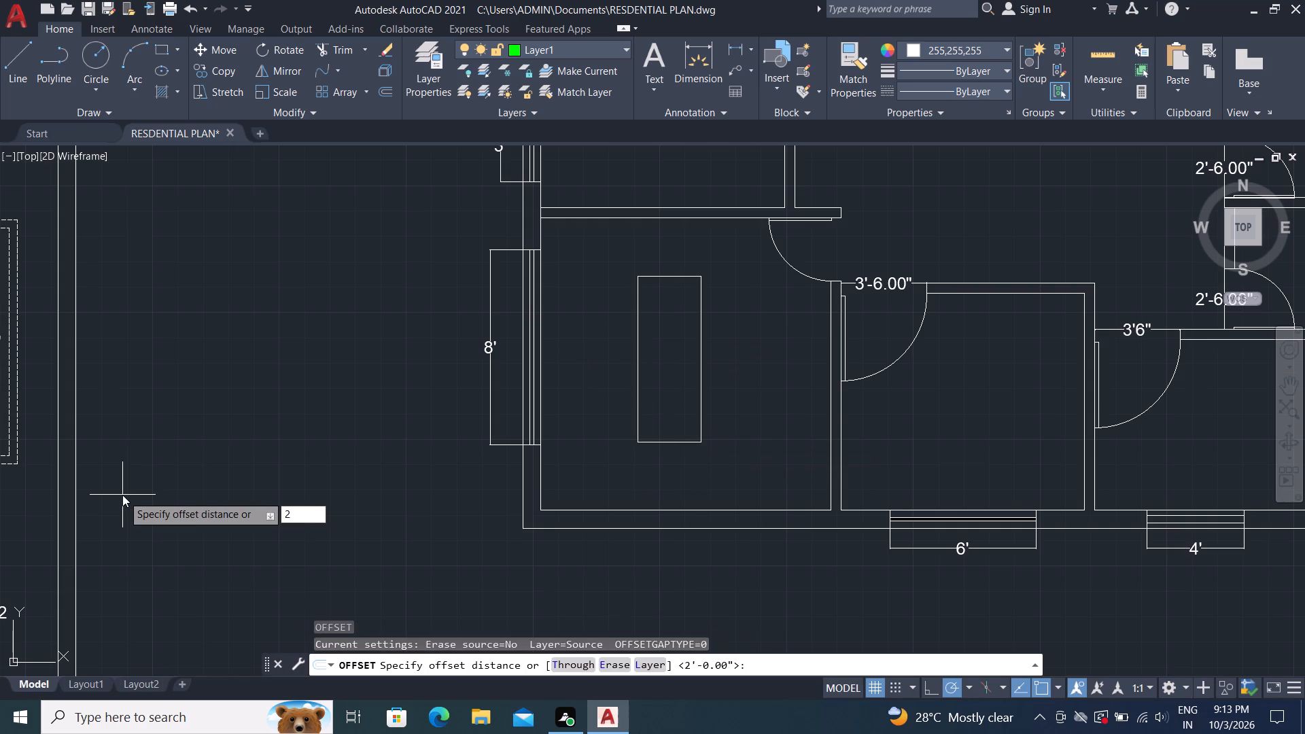
key(shift+quotedbl)
key(Return)
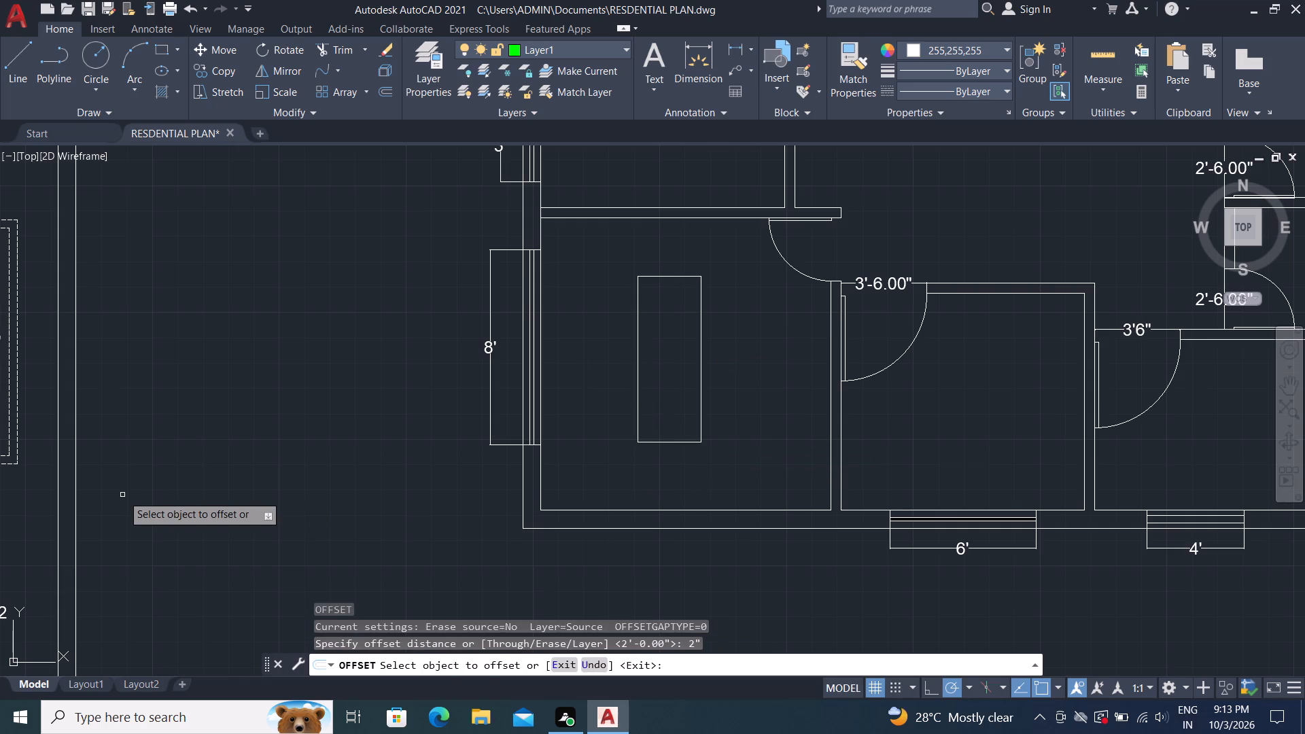
click(639, 410)
click(665, 411)
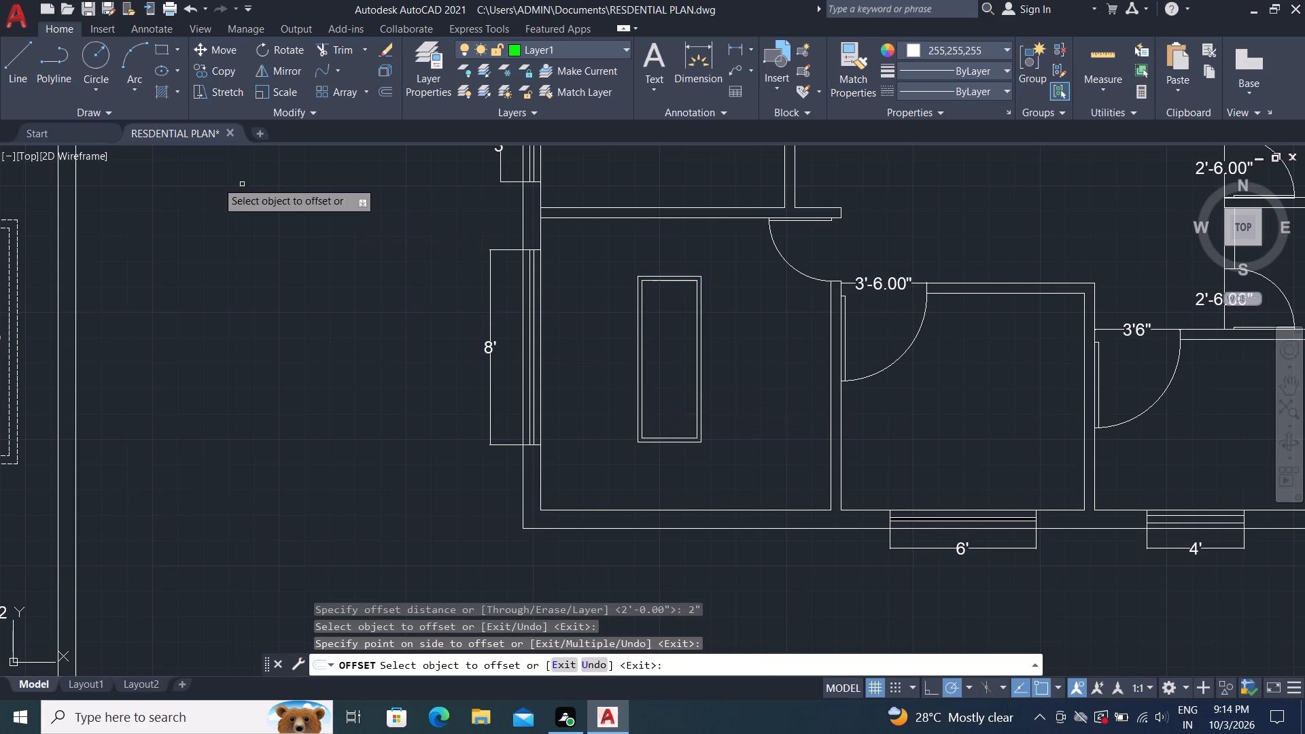
Draw diagonal lines joining the inner and outer rectangles at their northwest and northeast corners.
click(17, 52)
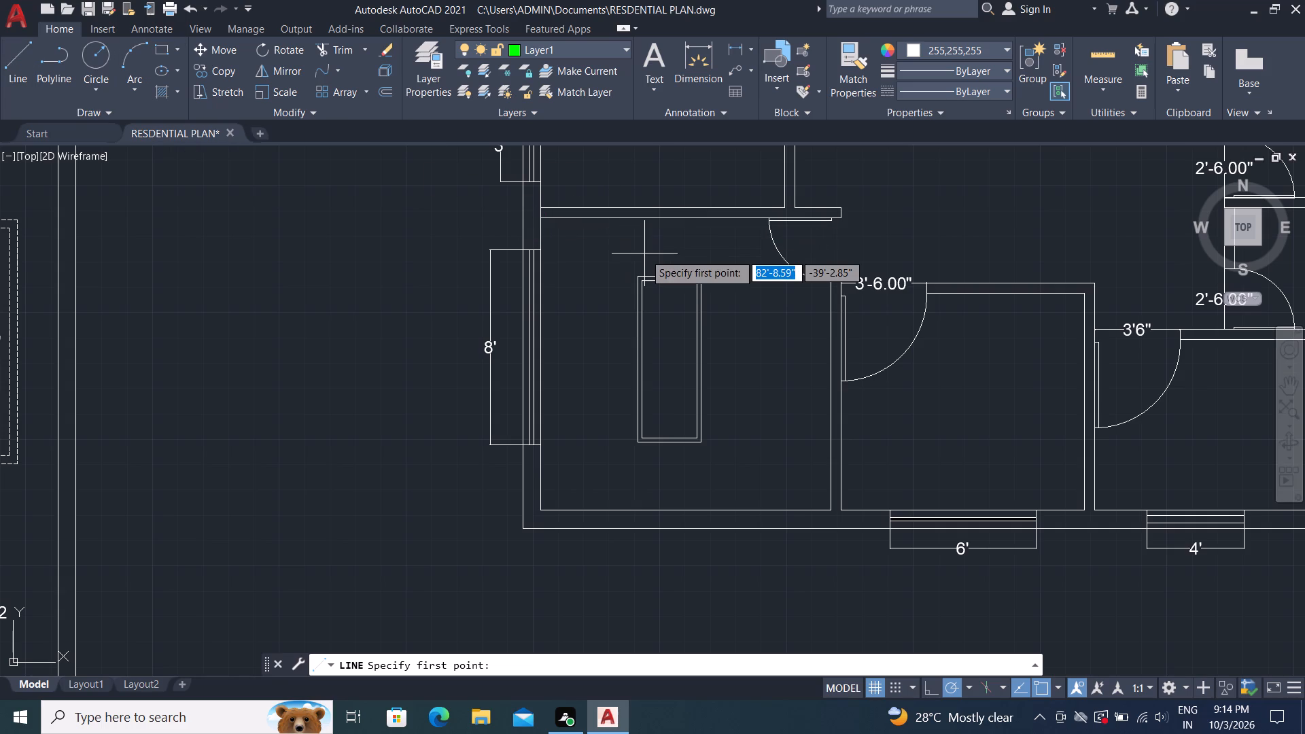
scroll(641, 281, up, 3)
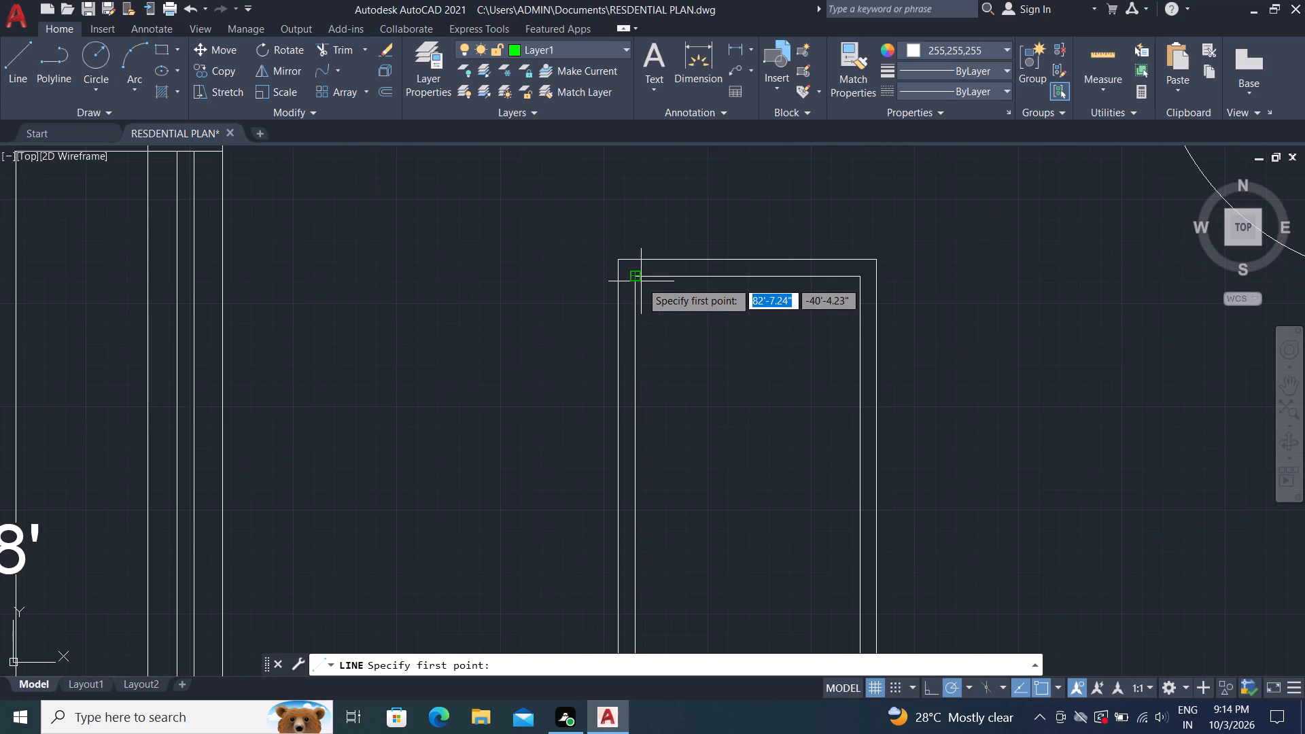
scroll(620, 294, up, 2)
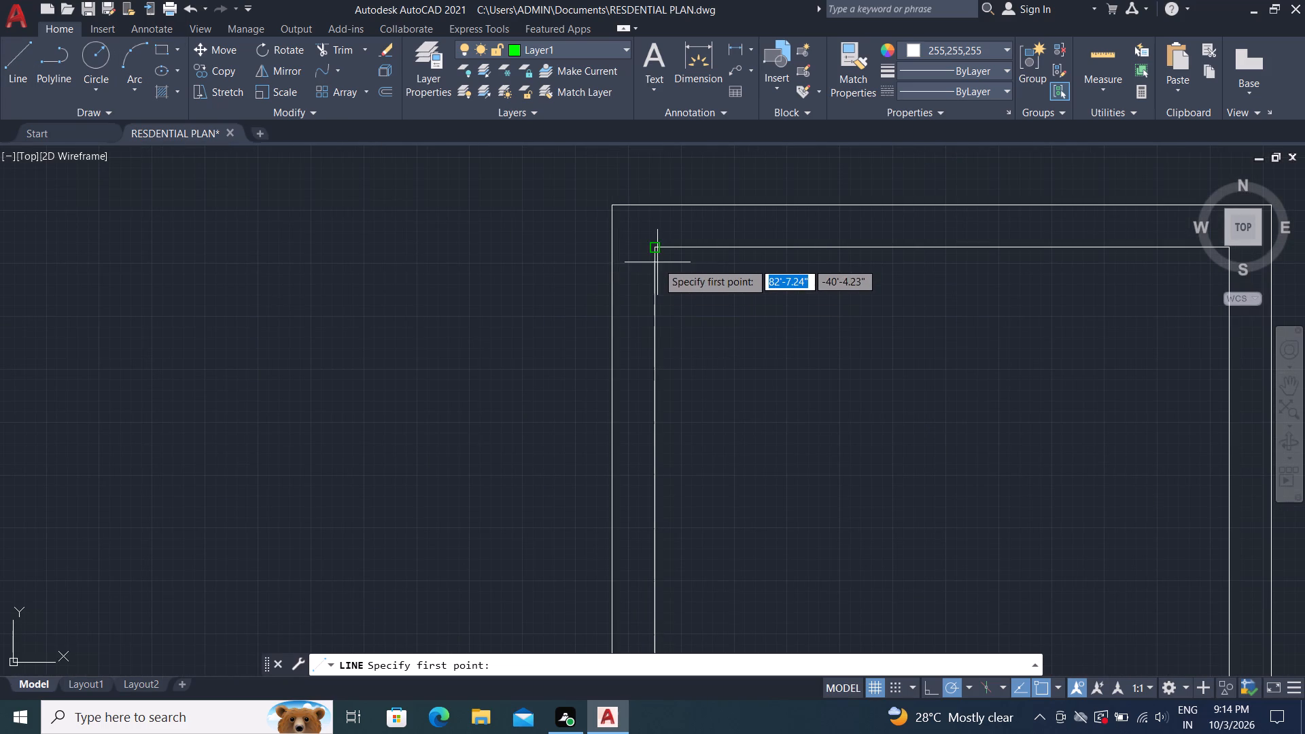
click(655, 245)
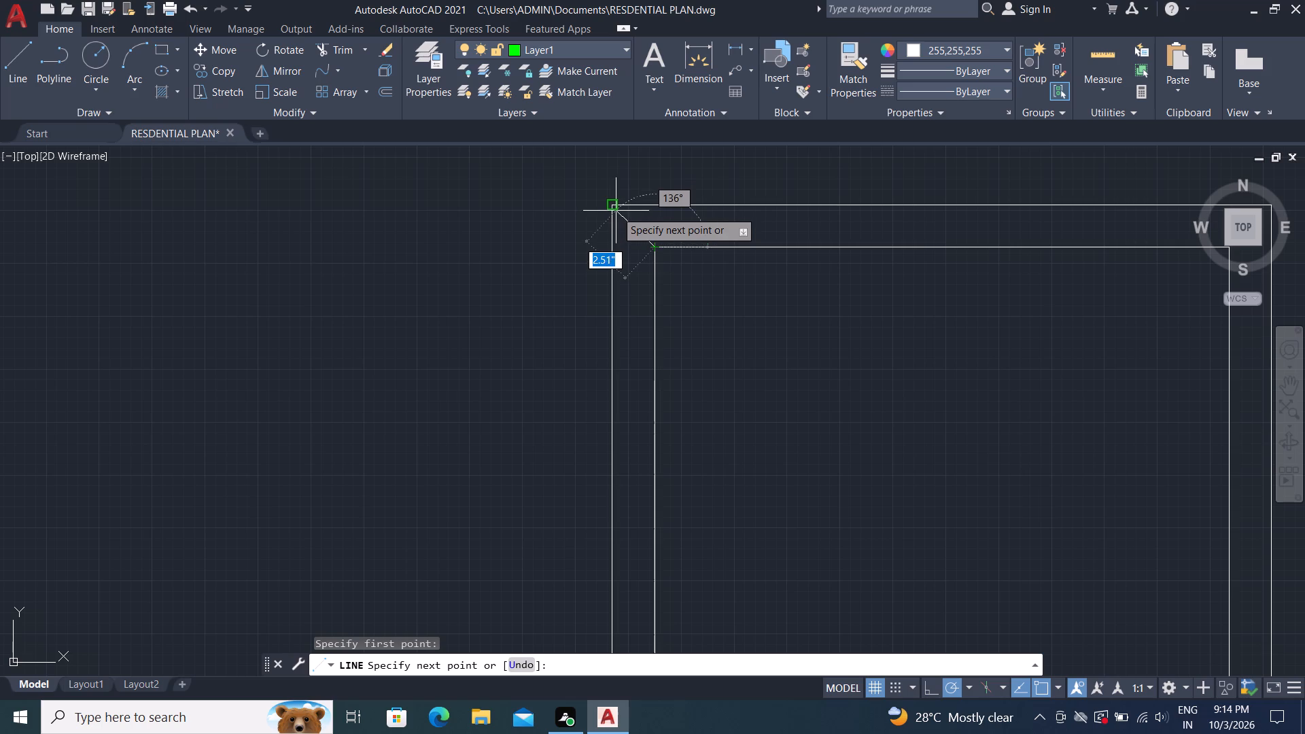
click(612, 206)
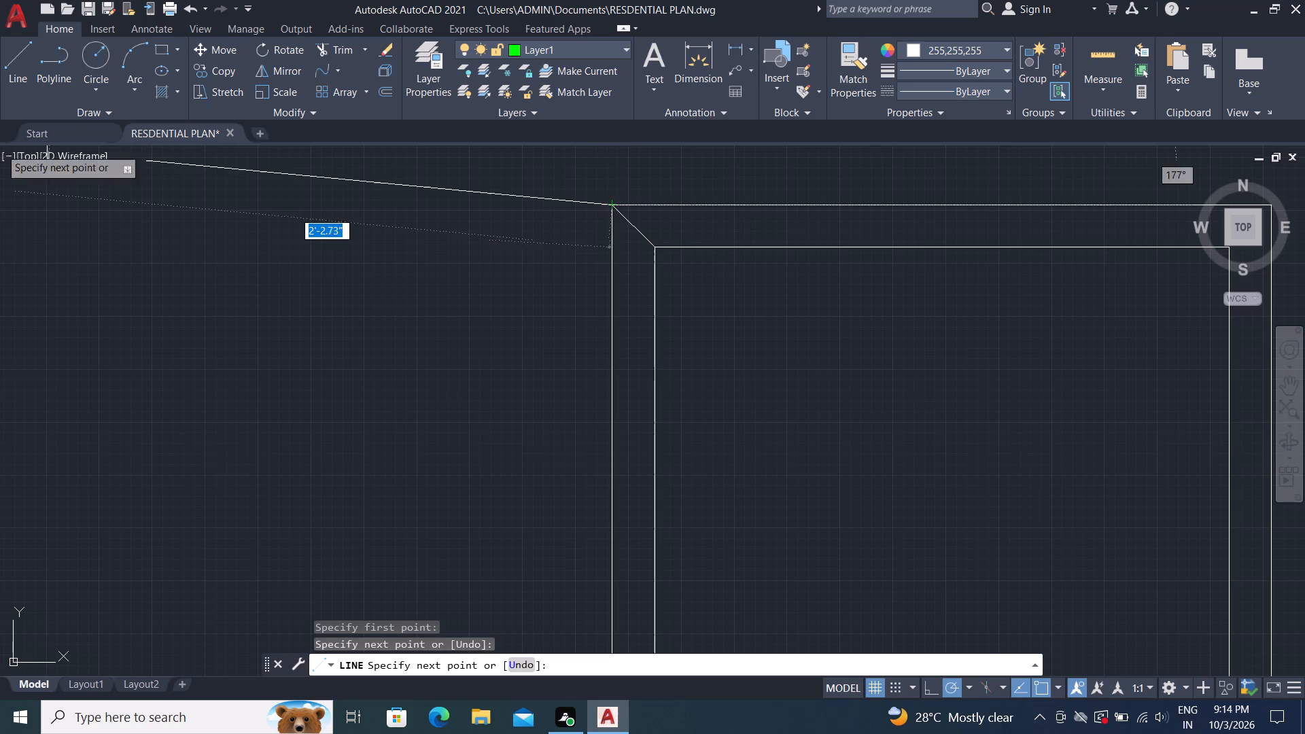
click(25, 43)
scroll(97, 168, down, 2)
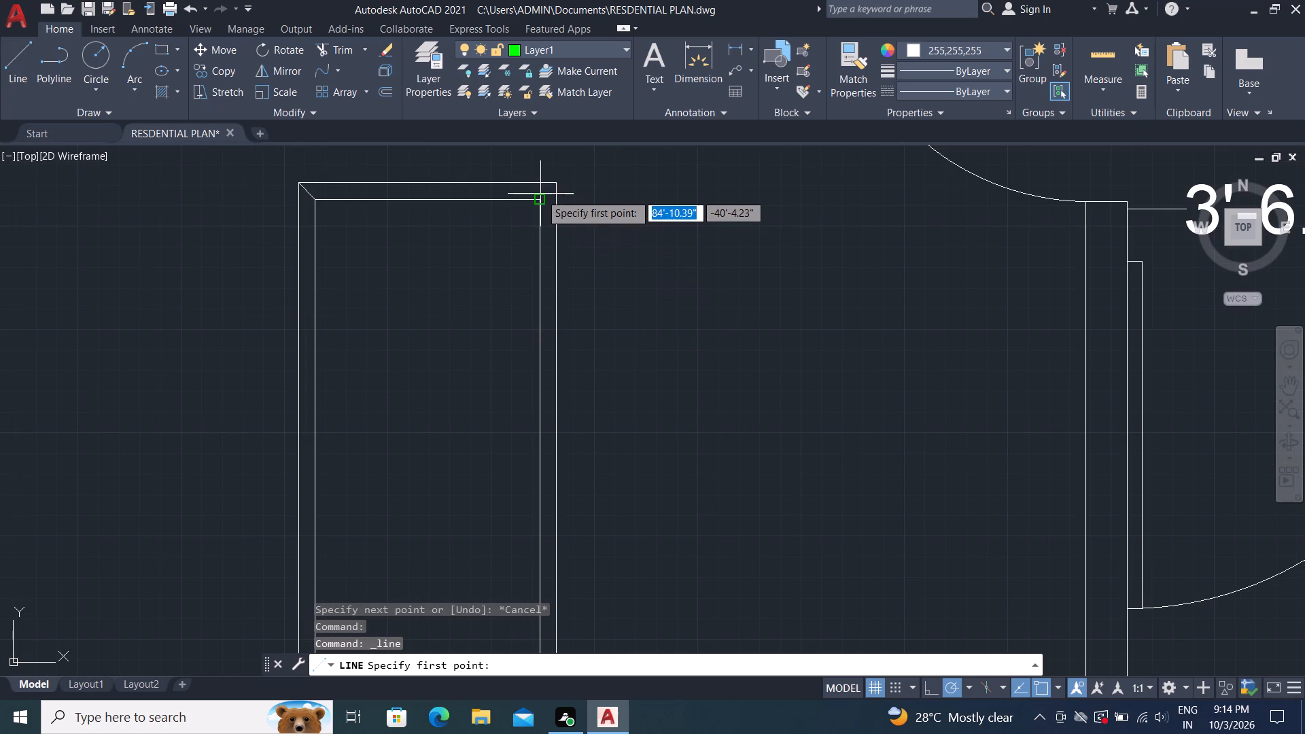
scroll(540, 194, up, 2)
click(580, 164)
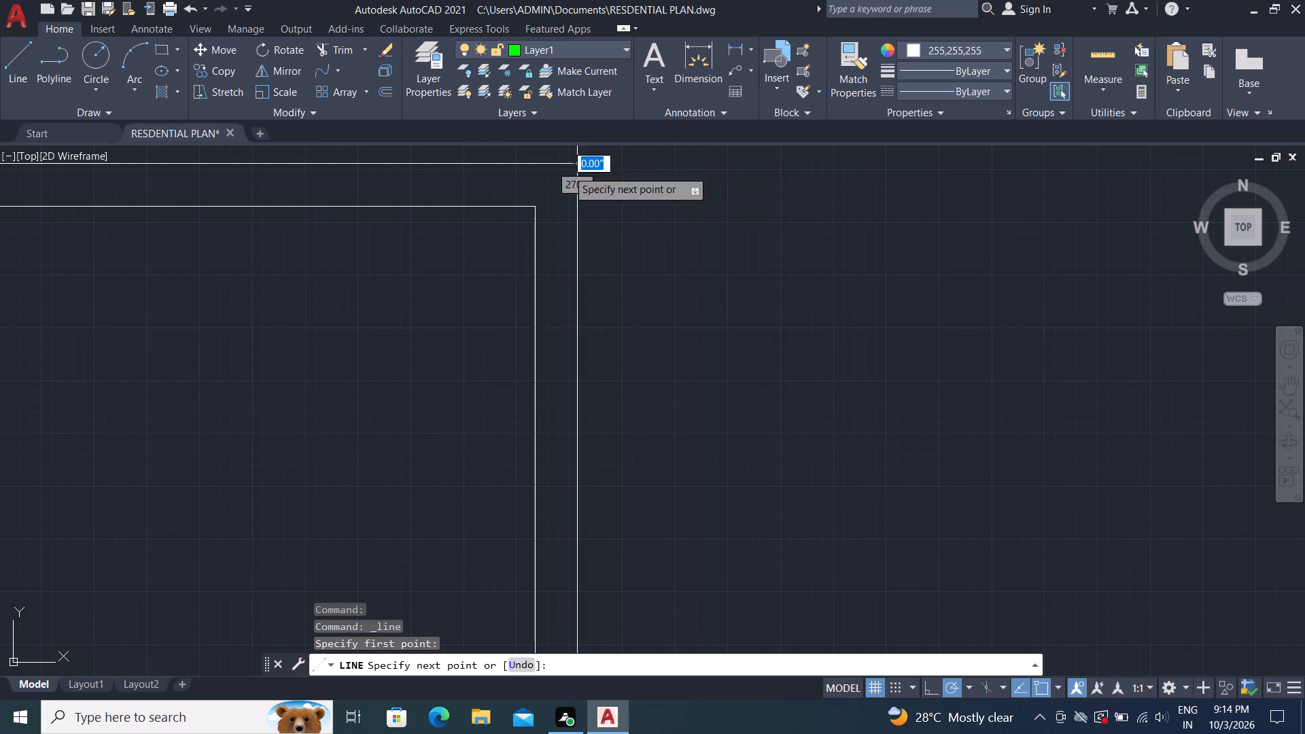
click(533, 207)
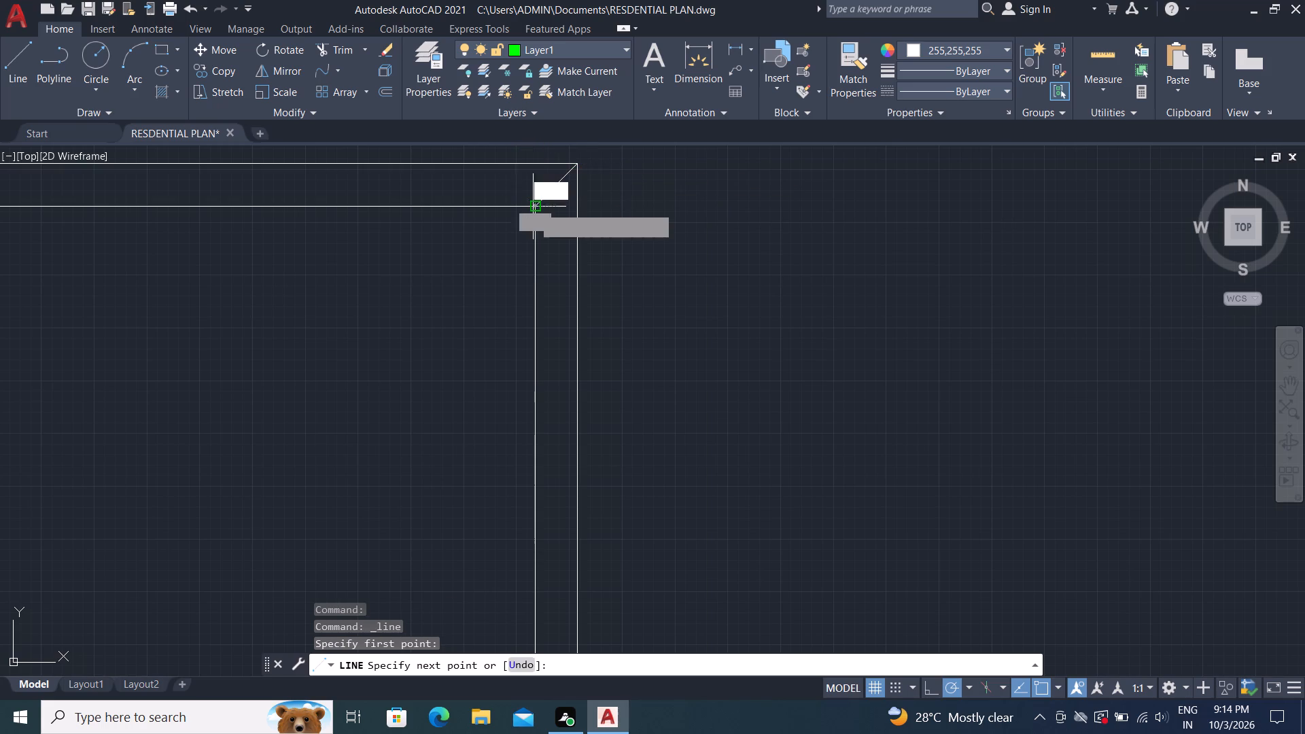
Draw diagonal lines joining the inner and outer table rectangles at their southeast and southwest corners.
click(11, 54)
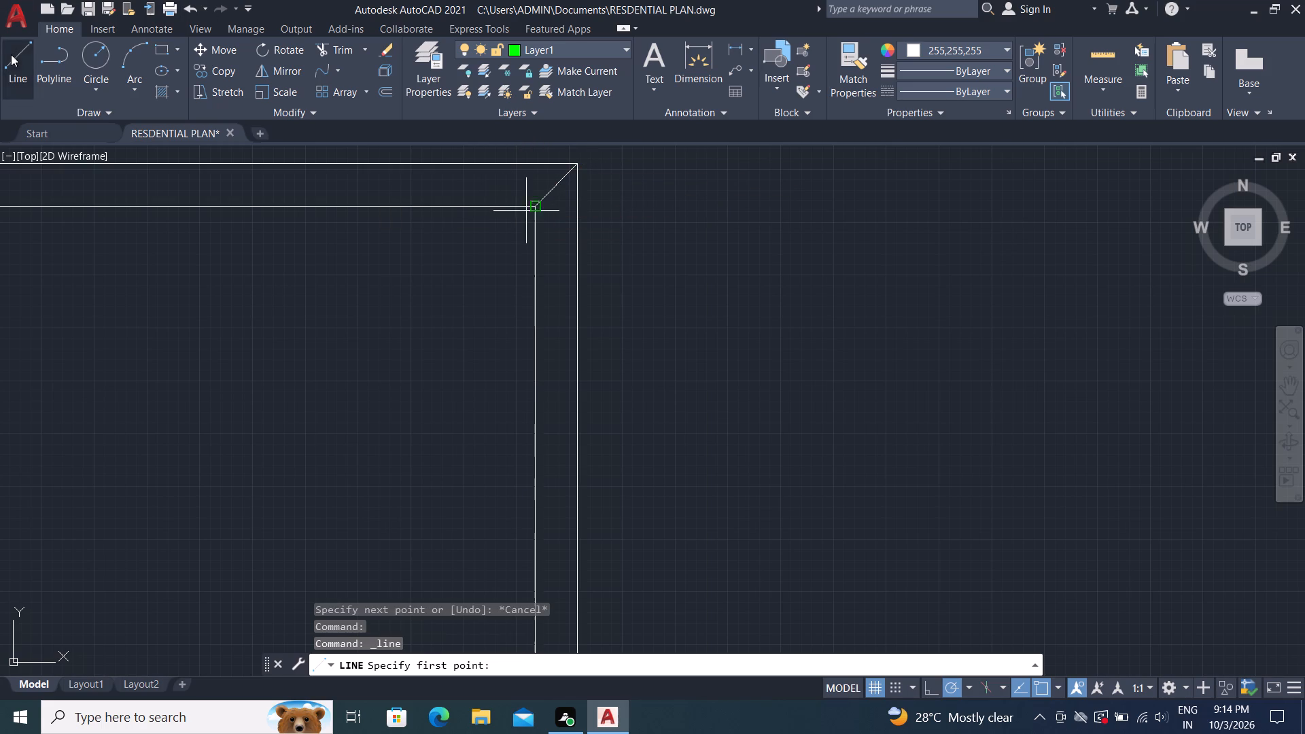
scroll(734, 230, down, 4)
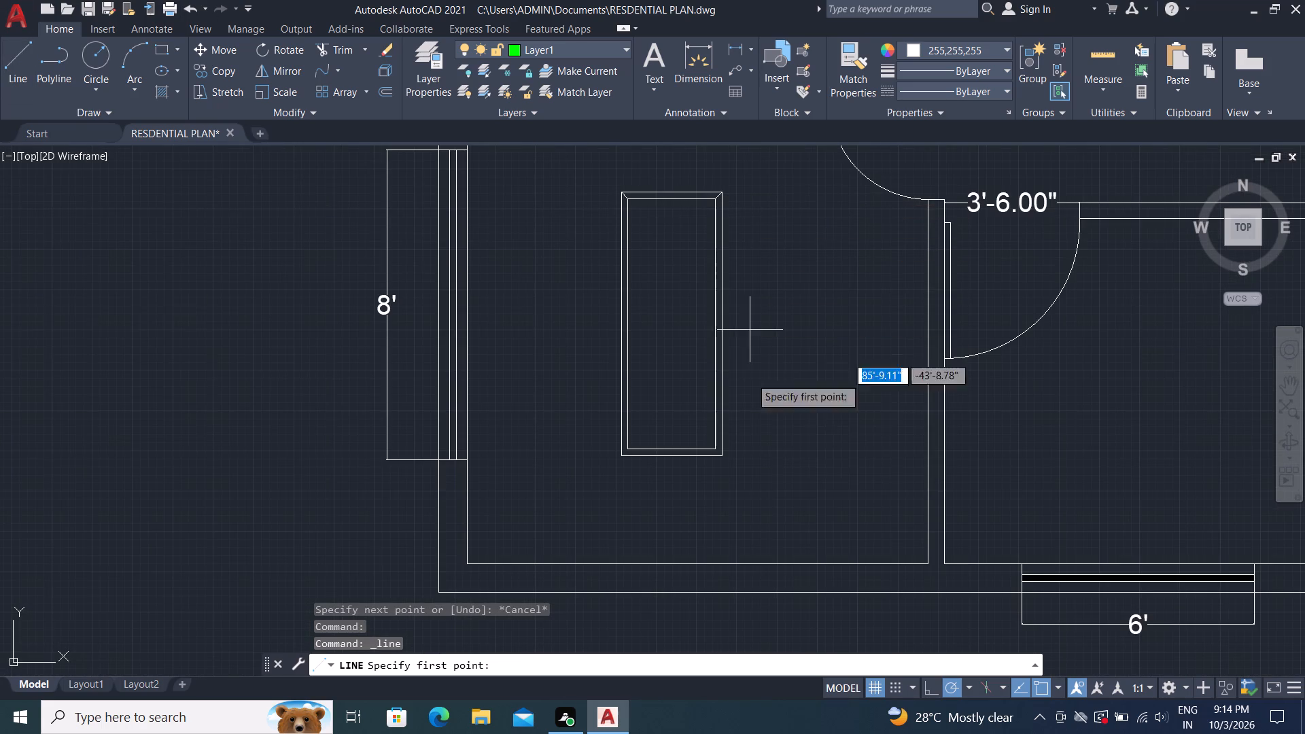
scroll(725, 471, up, 4)
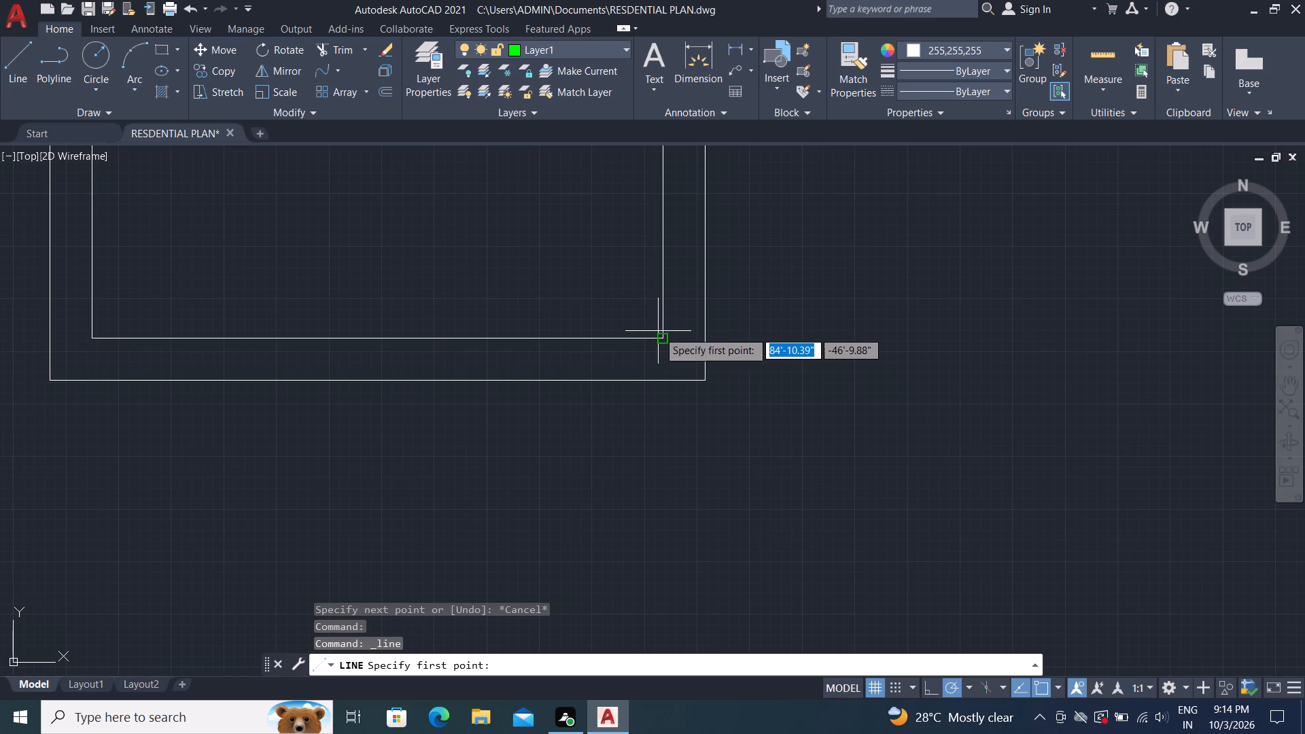
click(662, 334)
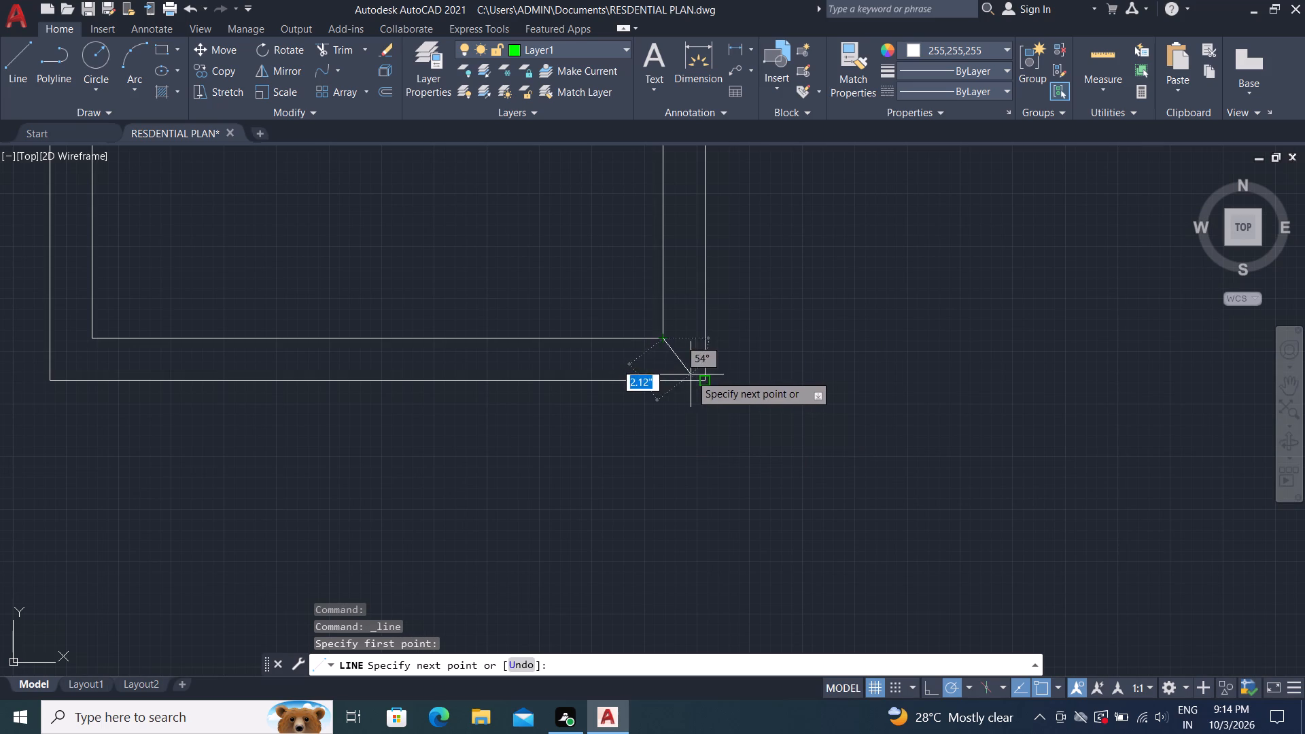
click(706, 375)
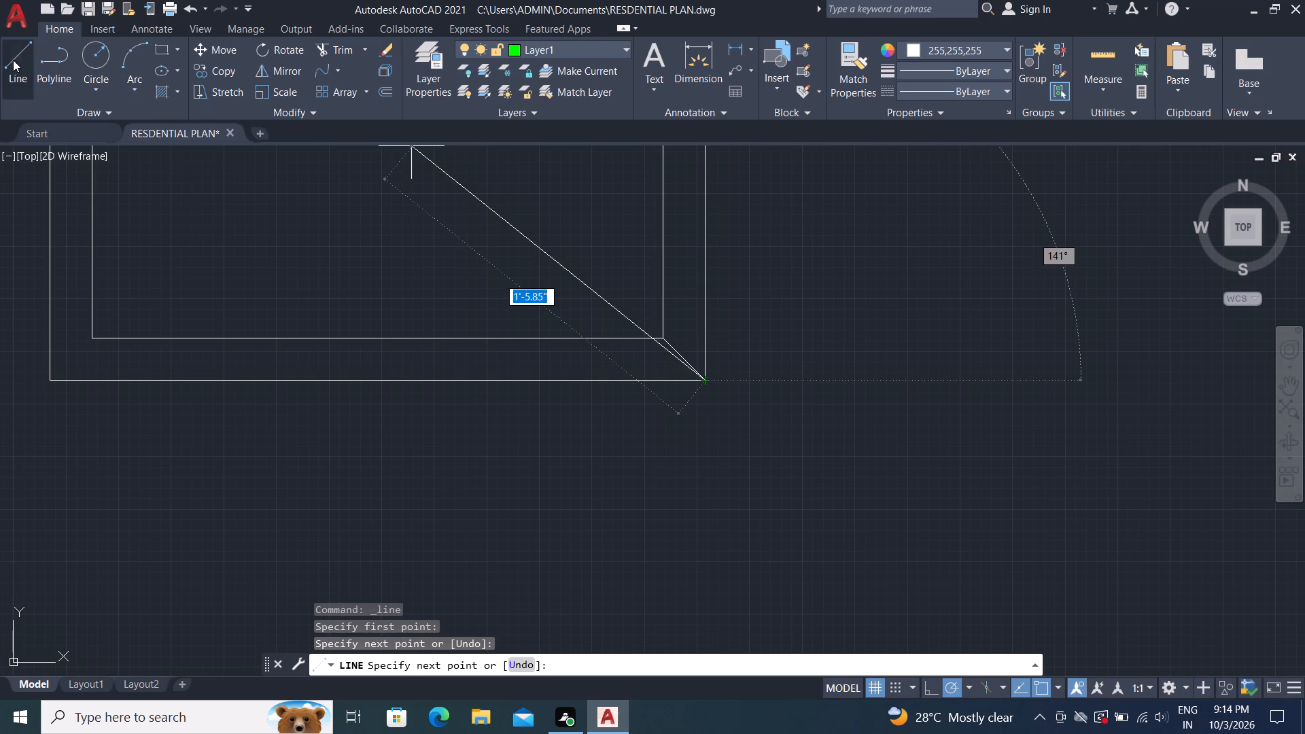
drag(13, 60, 19, 58)
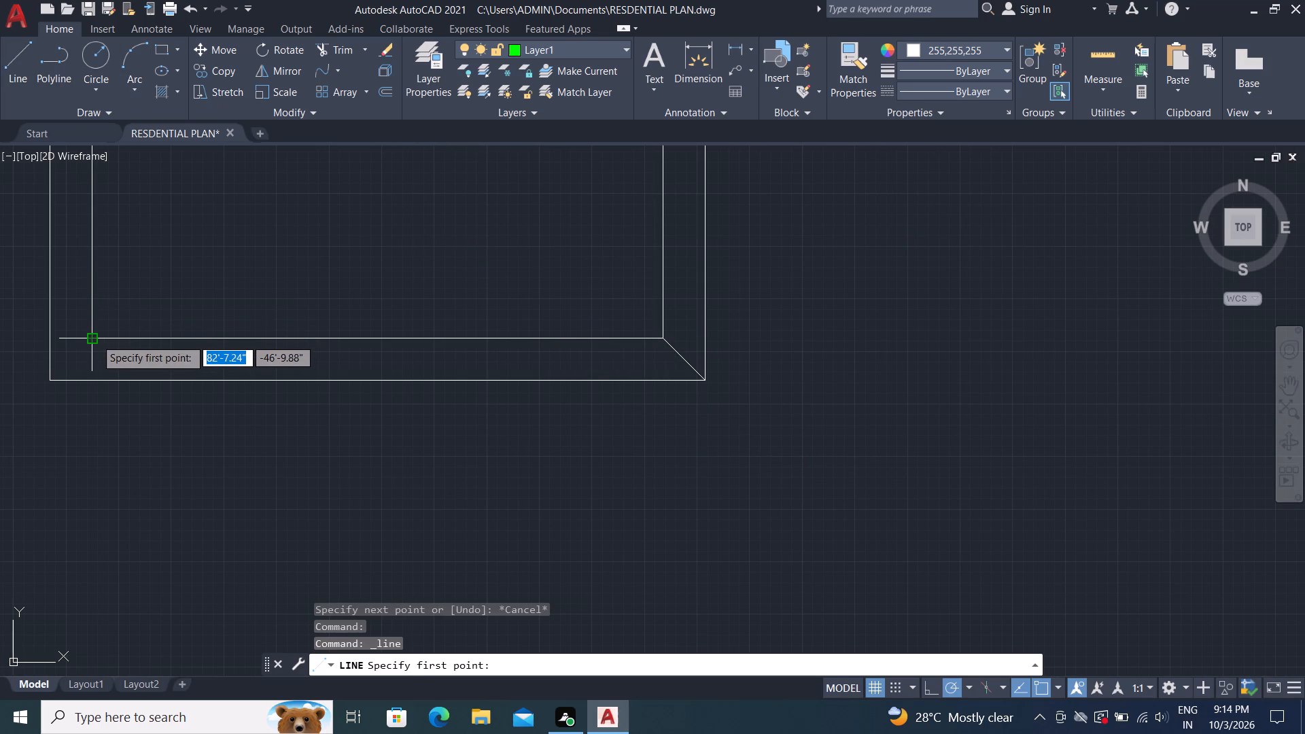
click(95, 338)
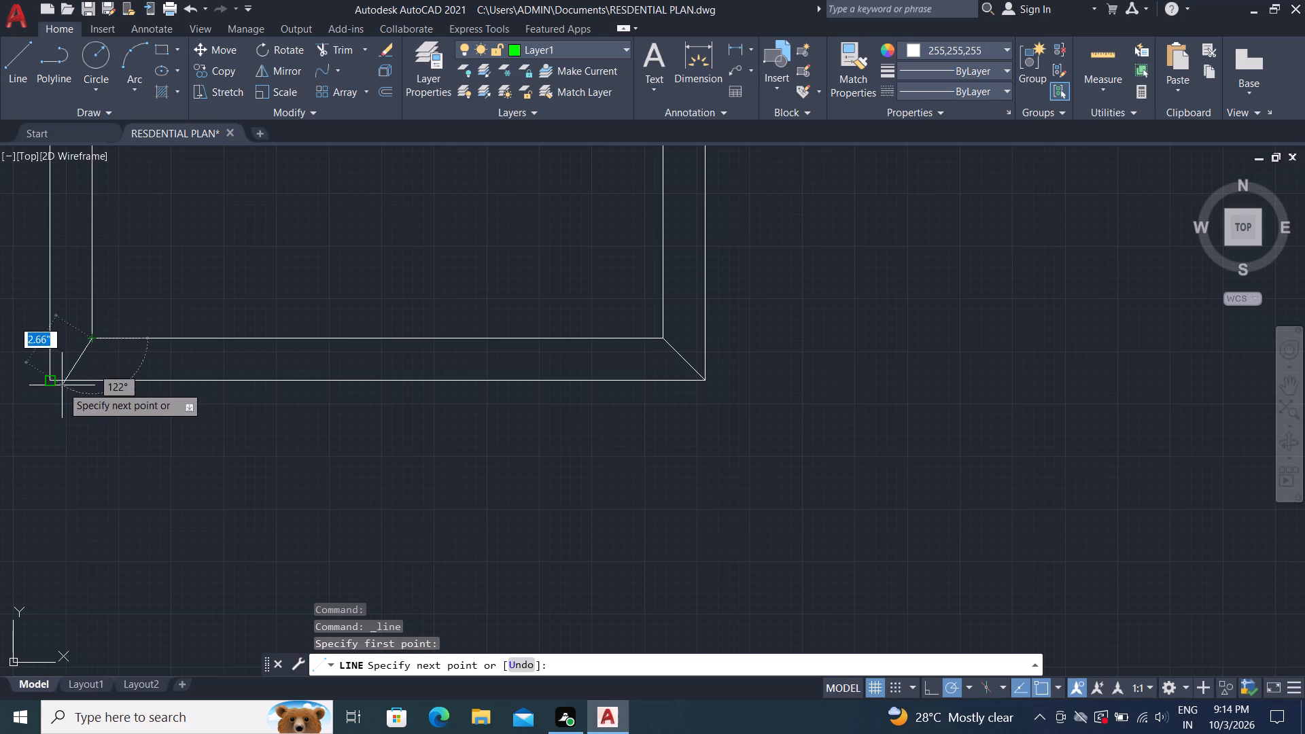
click(54, 377)
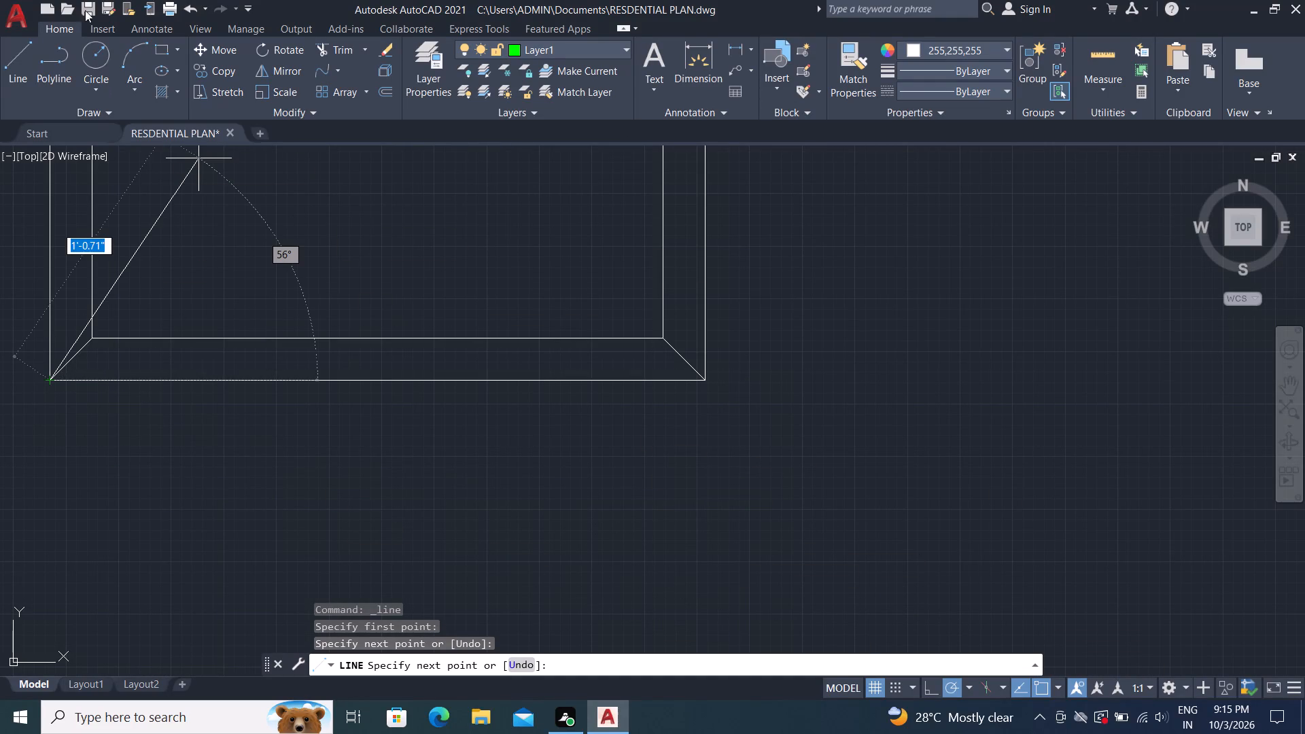
Copy the southernmost blue armchair of the LIVING room's west row to the southwest room, west of the table's north end.
click(204, 65)
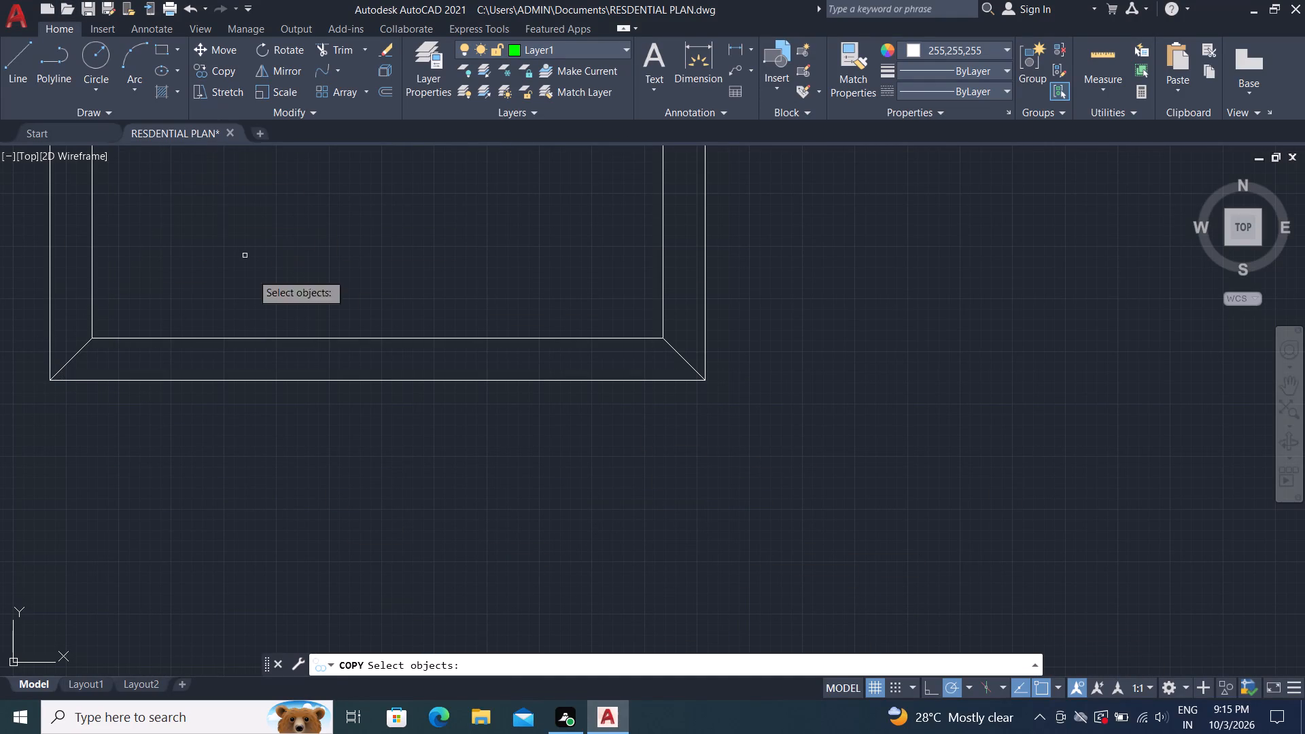
scroll(300, 396, down, 1)
scroll(344, 542, down, 4)
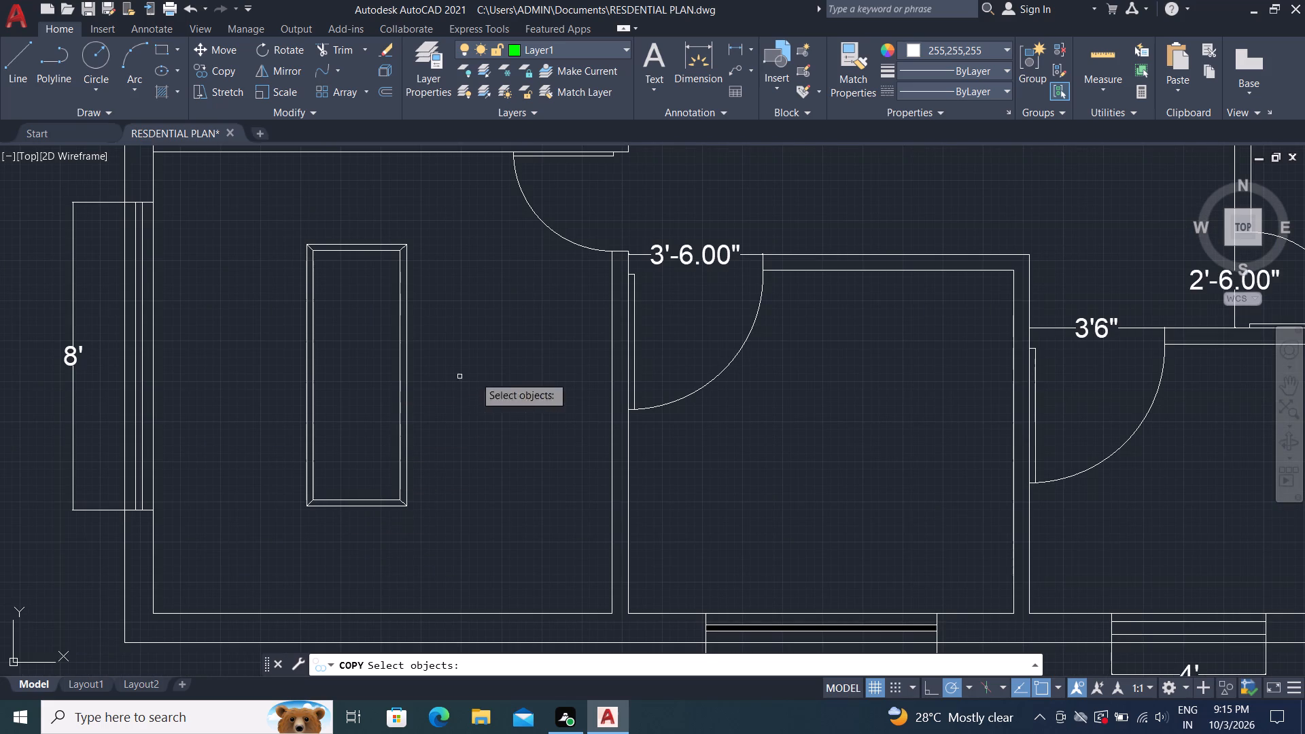
scroll(538, 393, down, 1)
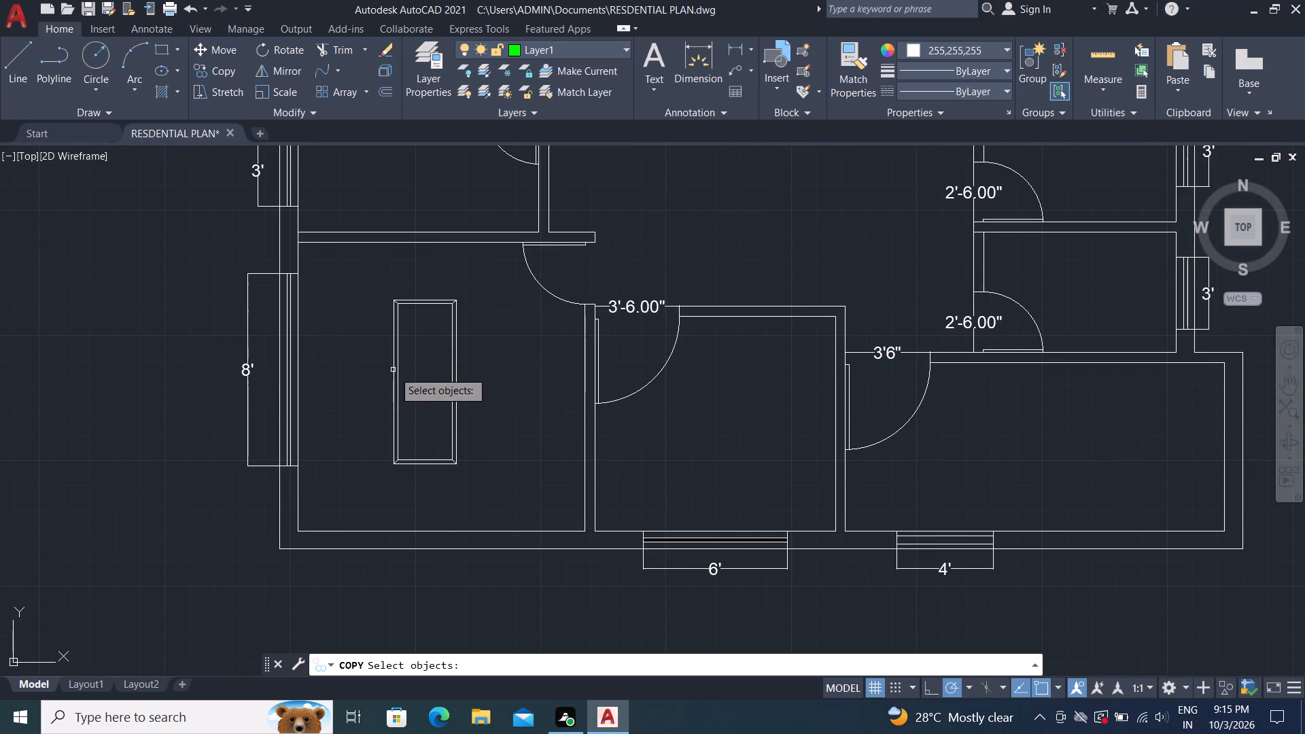
scroll(396, 372, down, 1)
scroll(428, 309, down, 2)
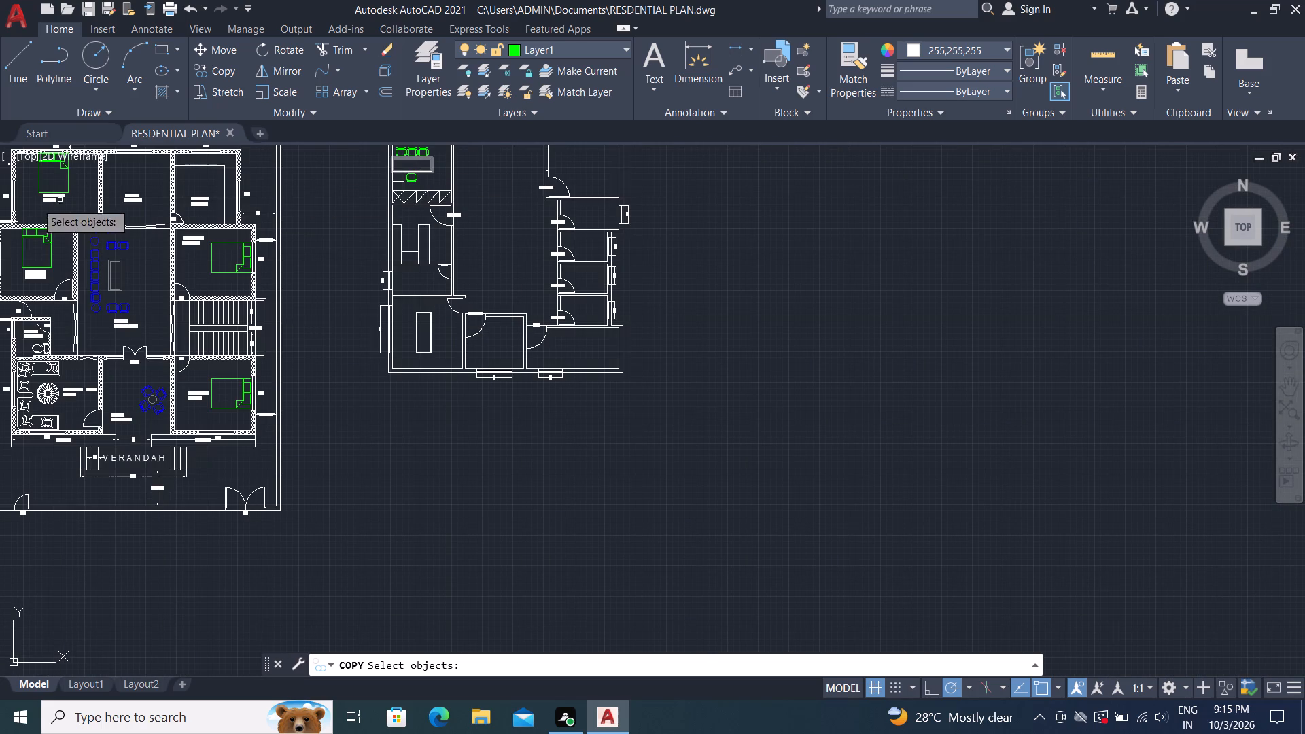
scroll(106, 300, up, 4)
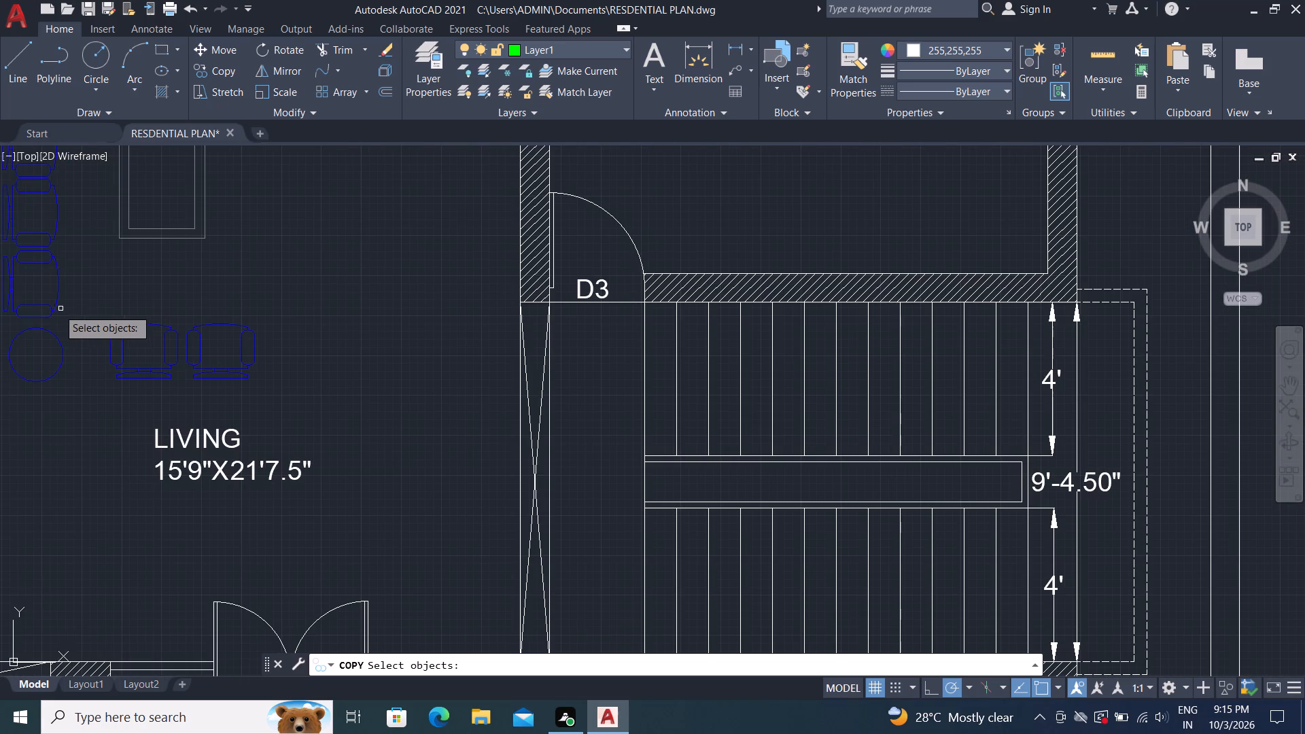
click(52, 306)
right_click(52, 304)
click(53, 301)
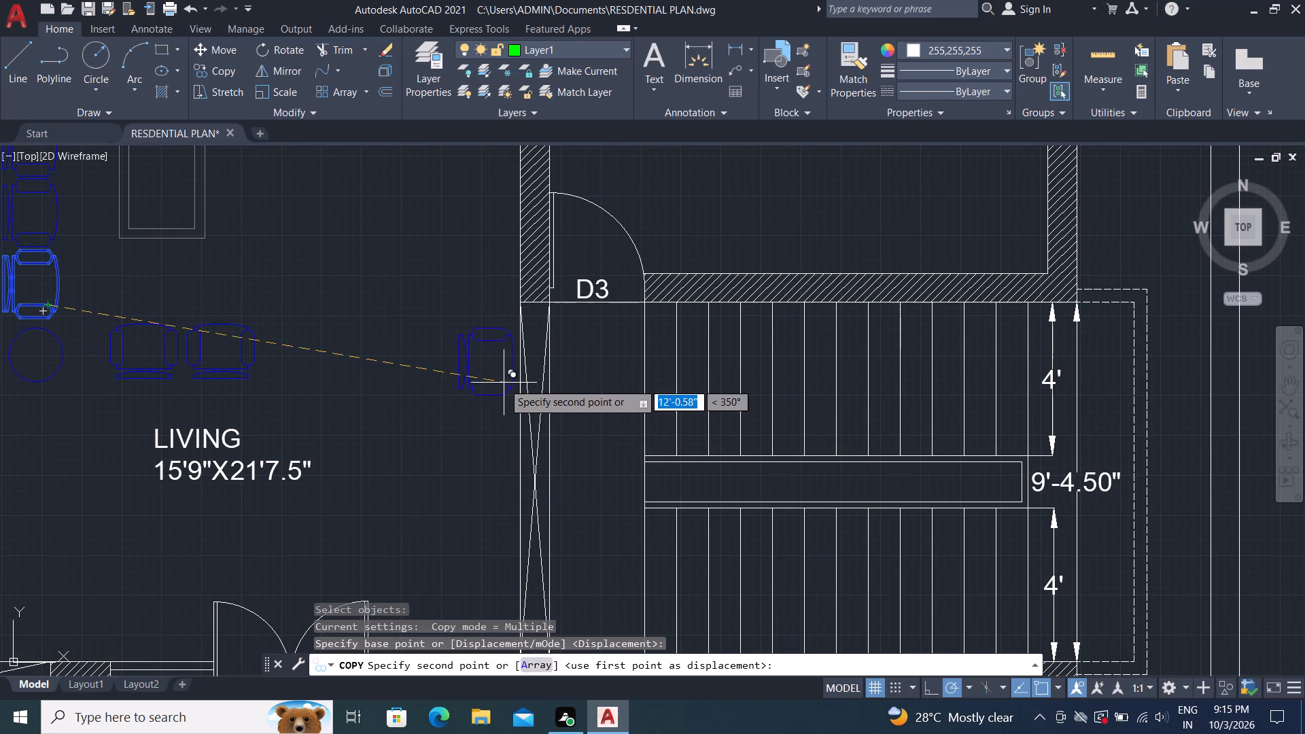
scroll(657, 430, down, 2)
scroll(627, 345, down, 2)
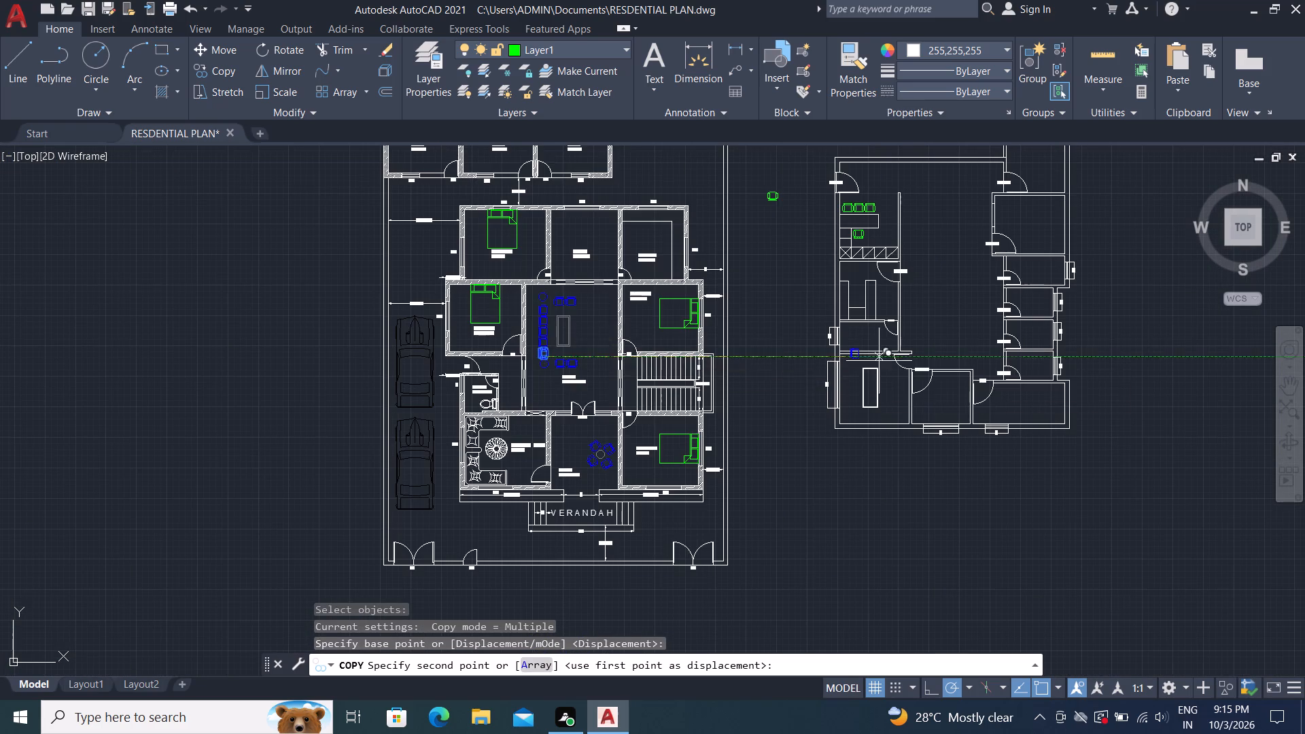
scroll(850, 384, up, 6)
scroll(849, 383, down, 2)
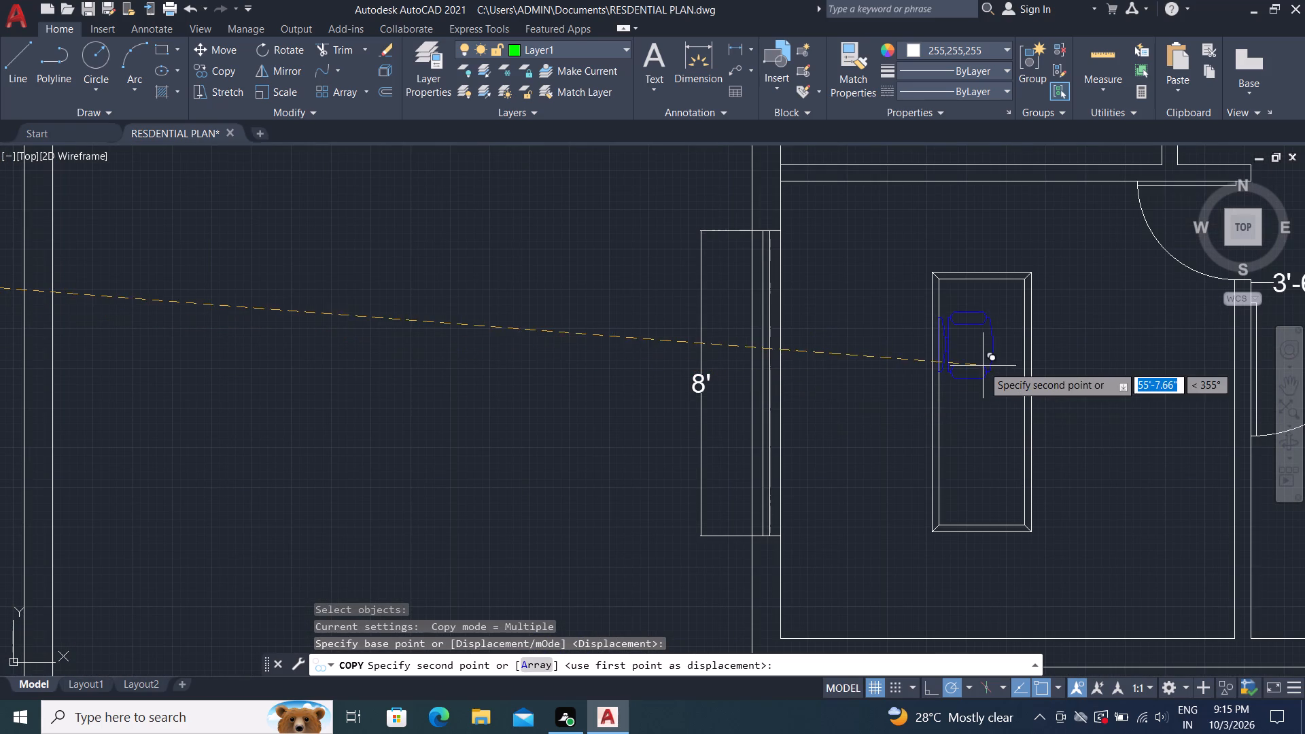
scroll(909, 341, up, 2)
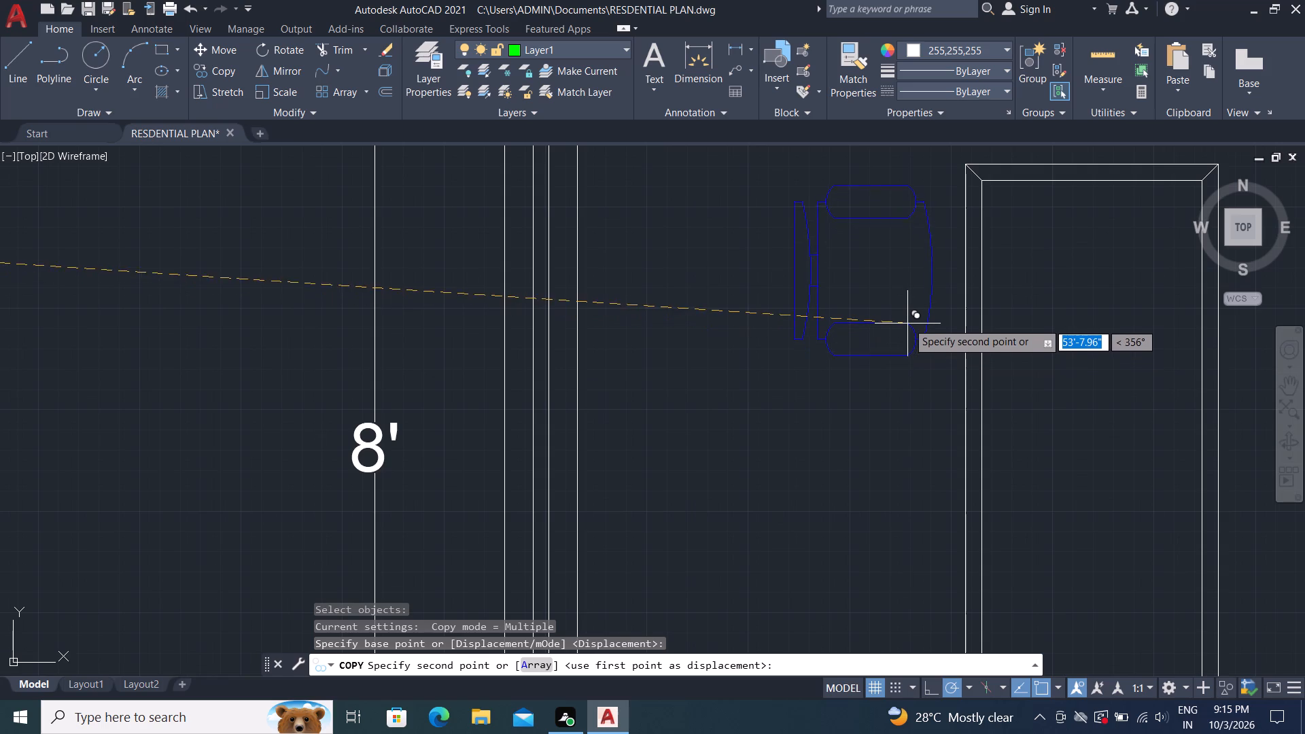
click(907, 315)
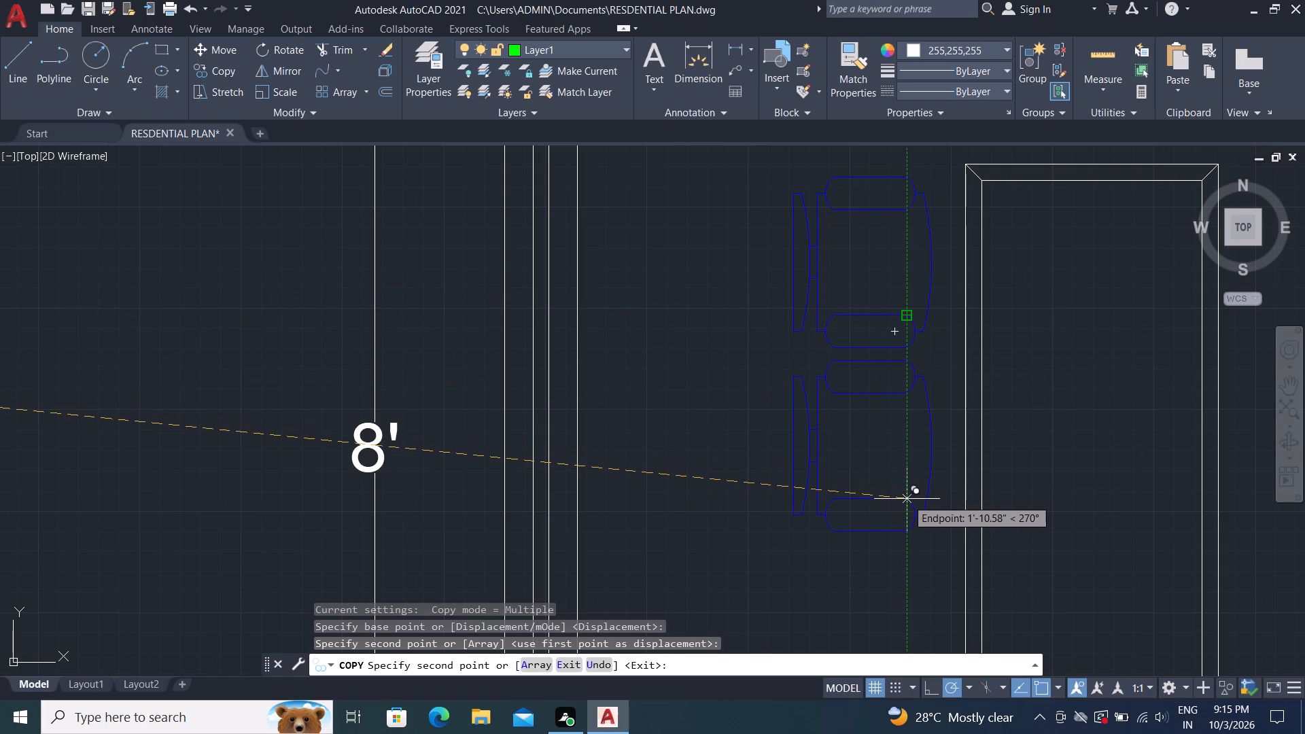
Place three more armchair copies southward in a column along the table's west side, spaced about 1'-11" apart.
click(907, 499)
scroll(907, 499, down, 1)
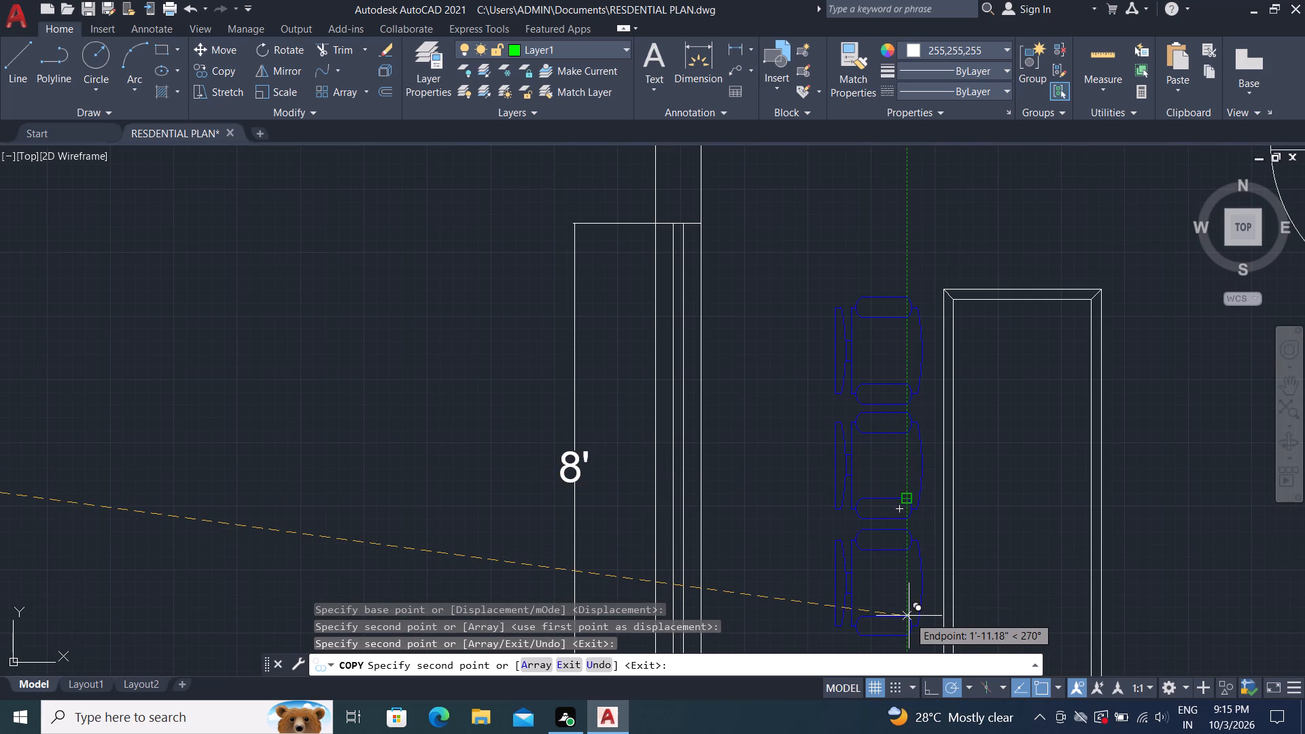
click(909, 615)
scroll(924, 591, down, 2)
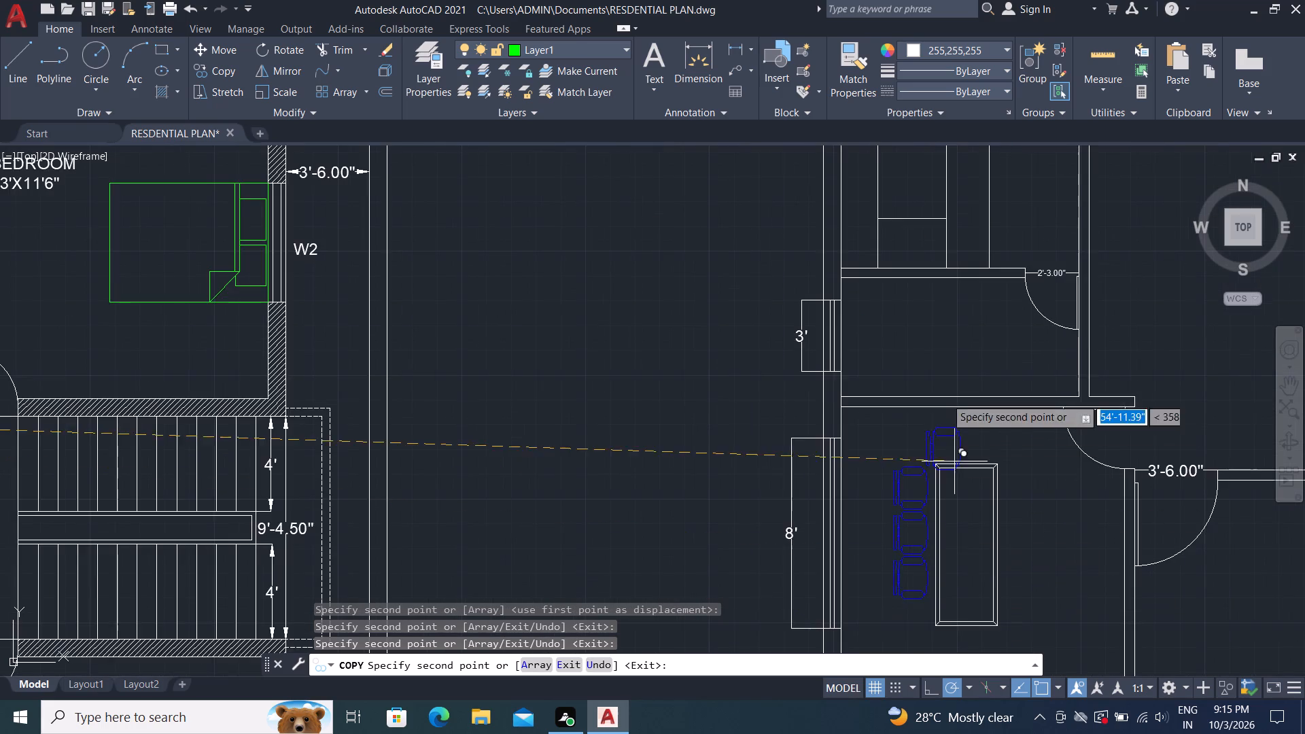
scroll(959, 347, down, 2)
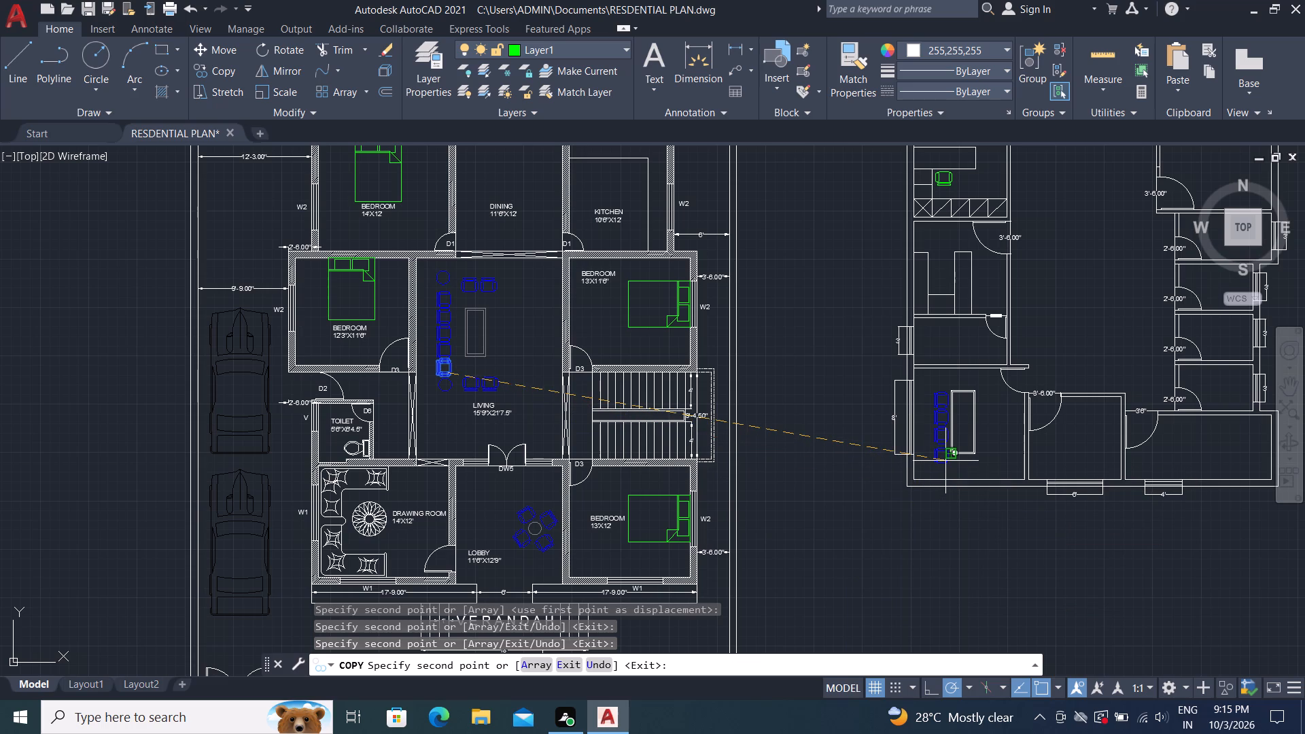
scroll(945, 461, up, 4)
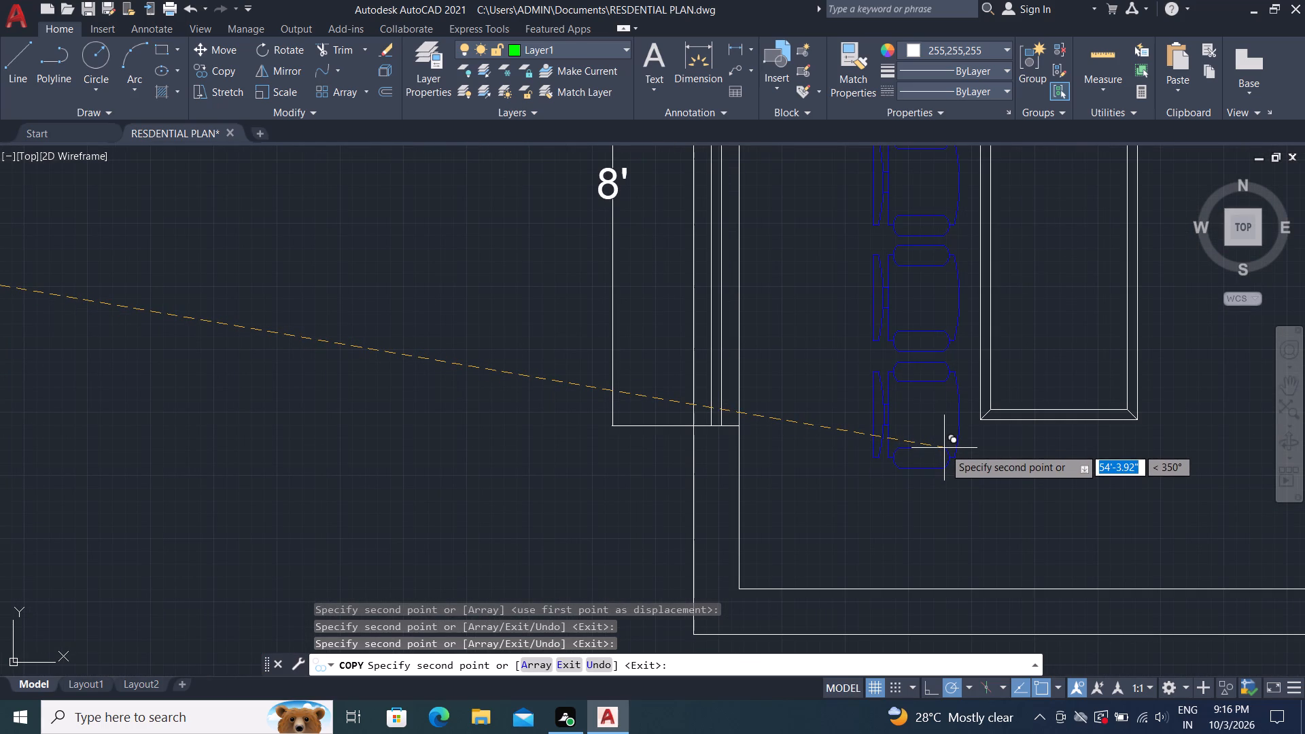
click(944, 448)
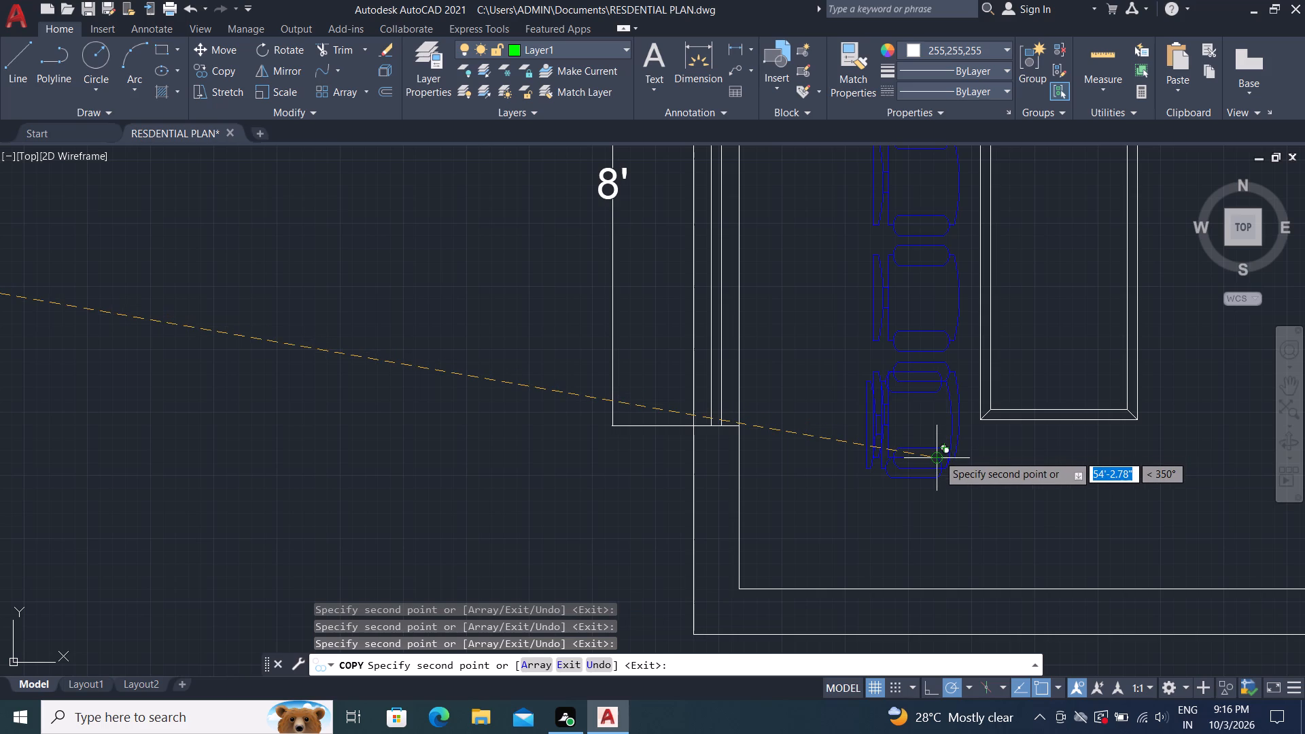
key(Escape)
Trim away the outer and inner east edges of the bordered table in the southwest room.
scroll(1066, 381, down, 1)
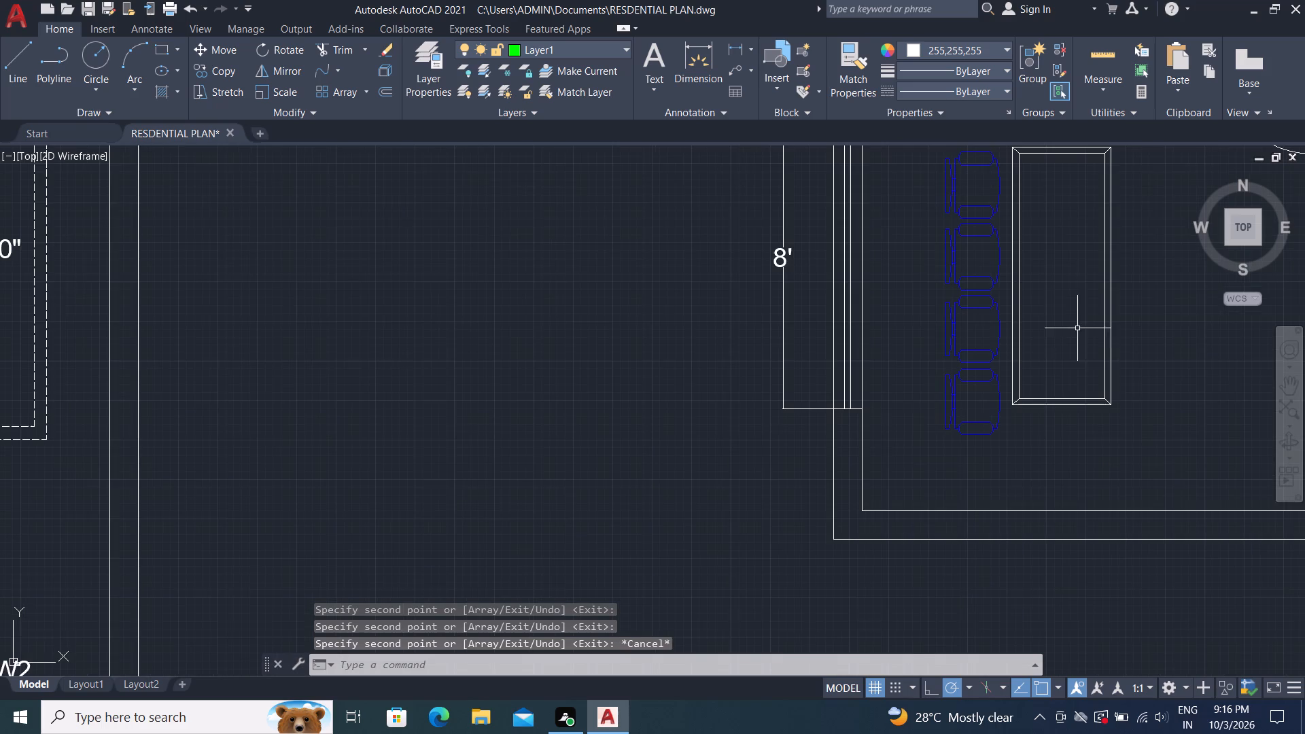
scroll(1043, 213, down, 1)
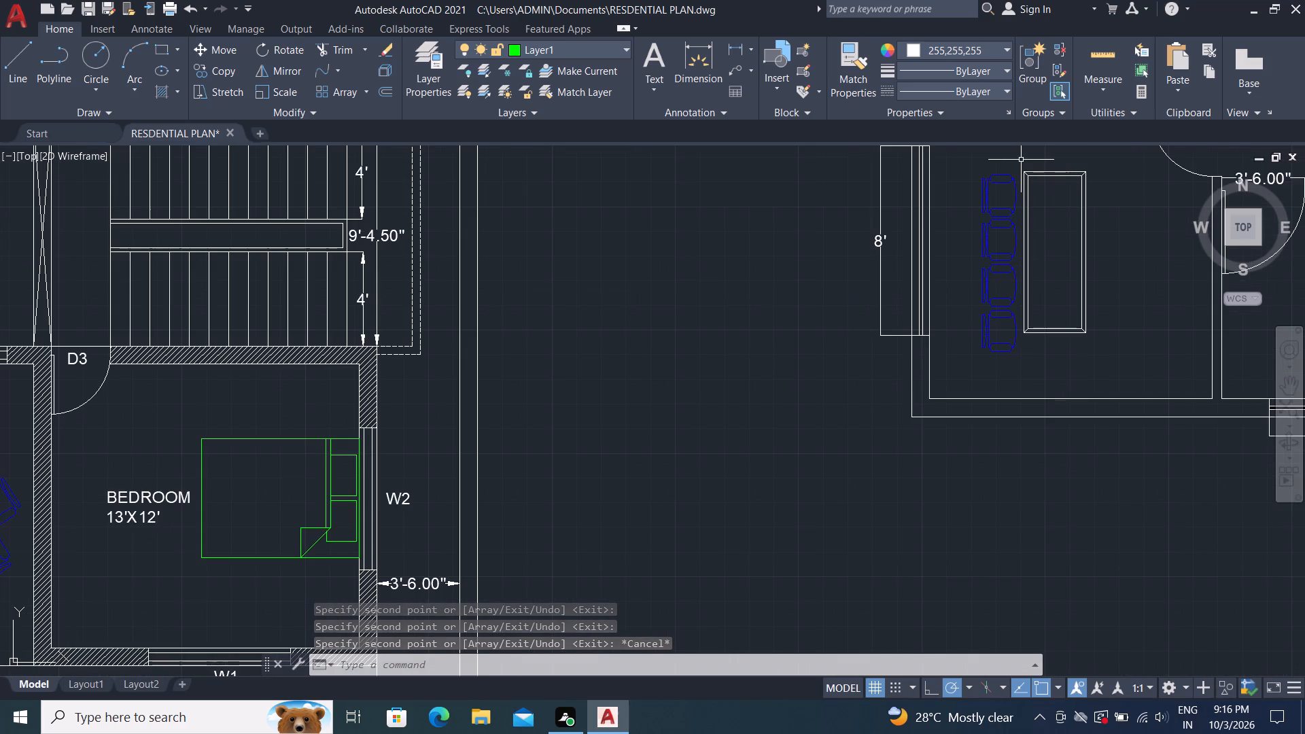
click(1021, 160)
click(1128, 358)
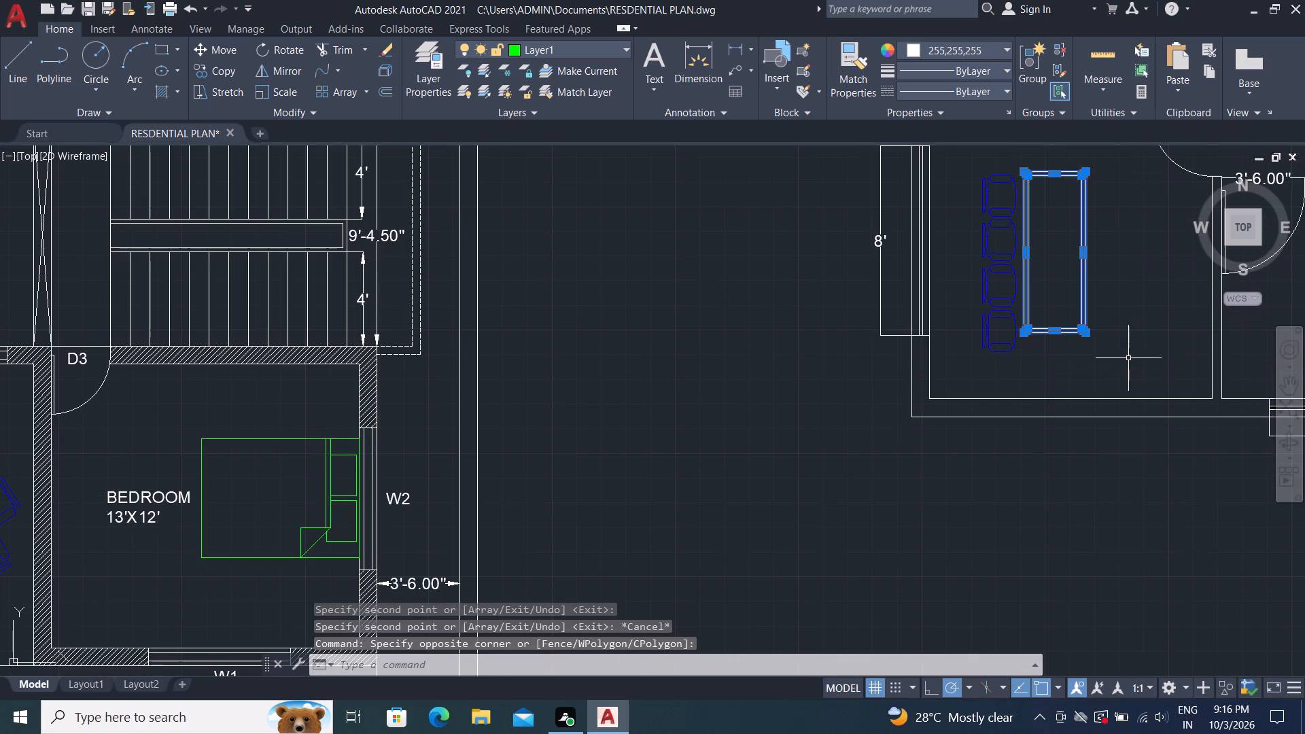
click(348, 47)
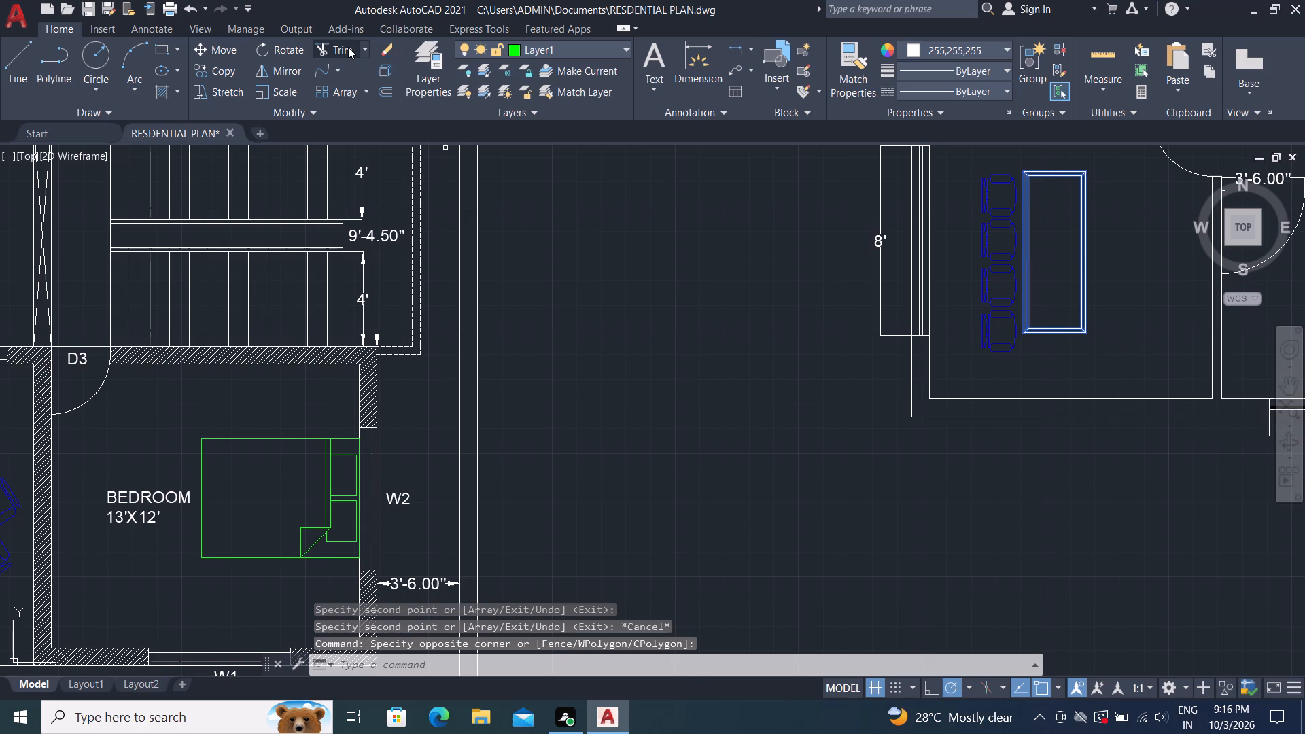
drag(339, 43, 346, 40)
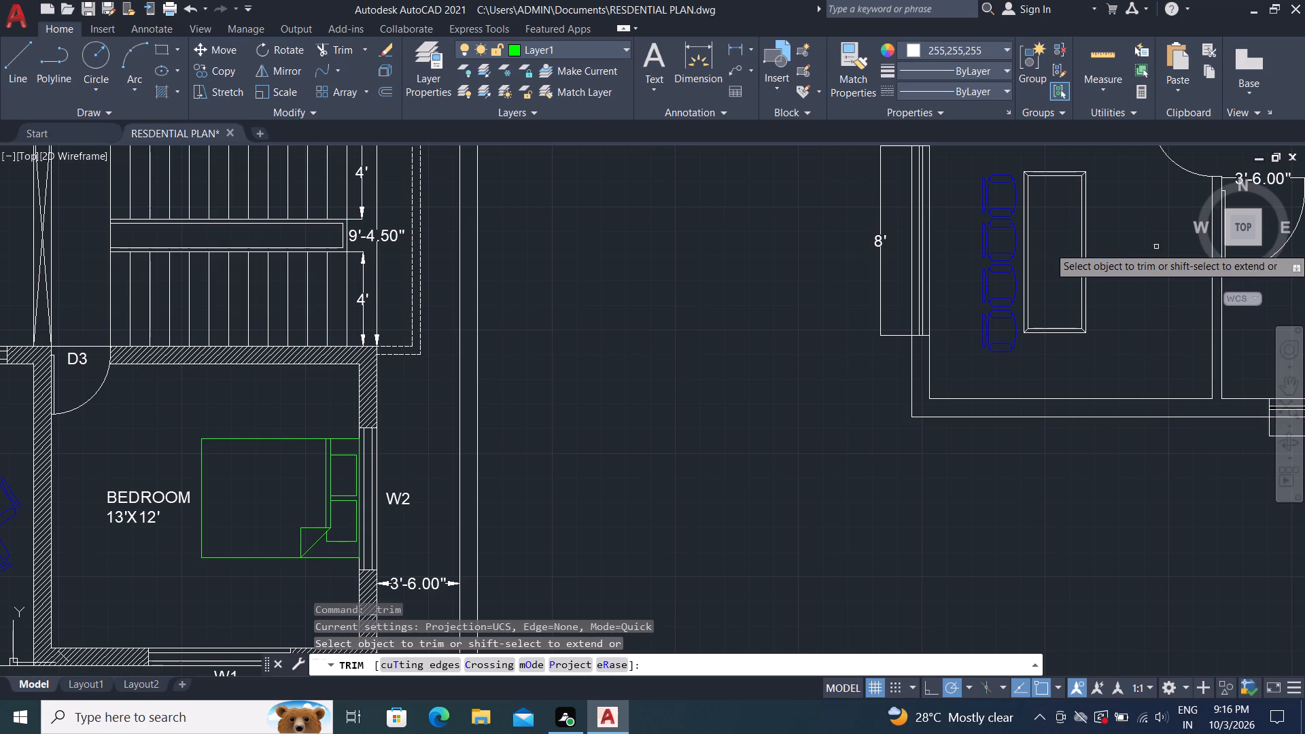
click(1087, 255)
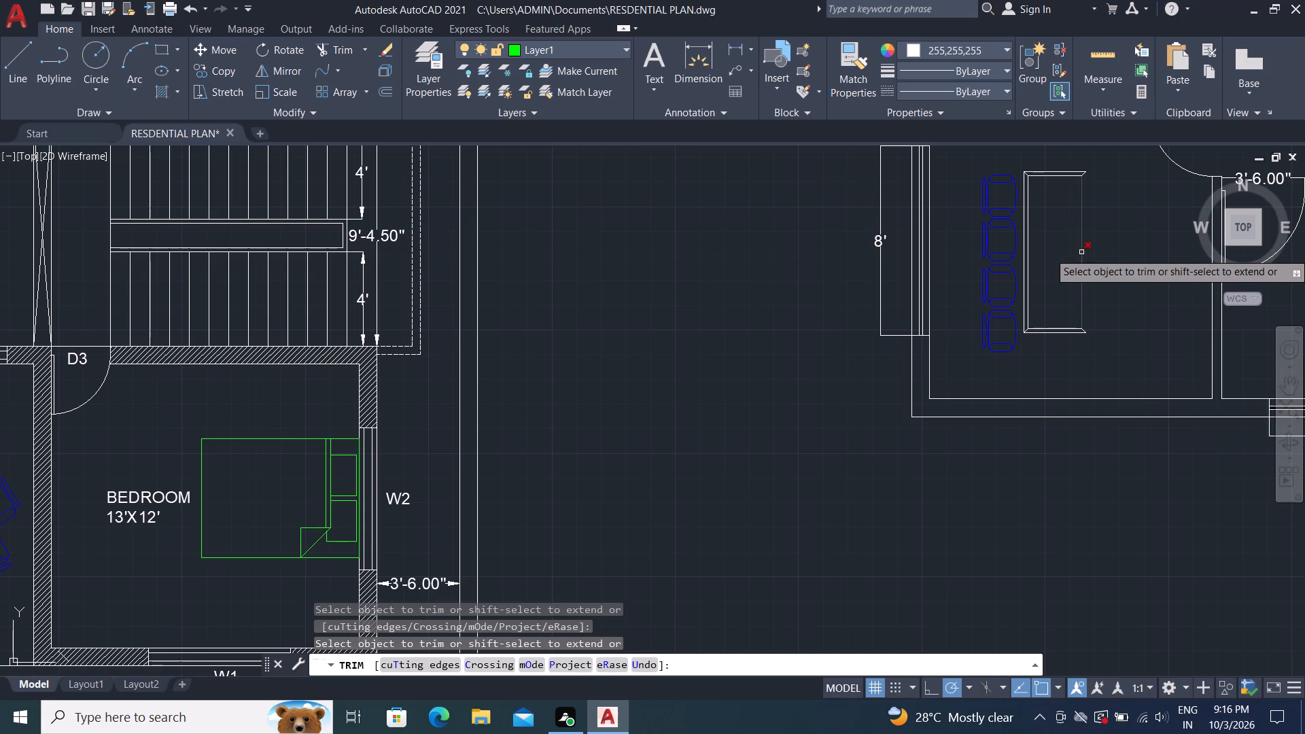
click(1081, 252)
Trim away the bordered table's south edges, its southern corner diagonals, and its inner and outer west edges.
scroll(1080, 227, down, 1)
scroll(1068, 268, up, 4)
drag(1011, 294, 1022, 306)
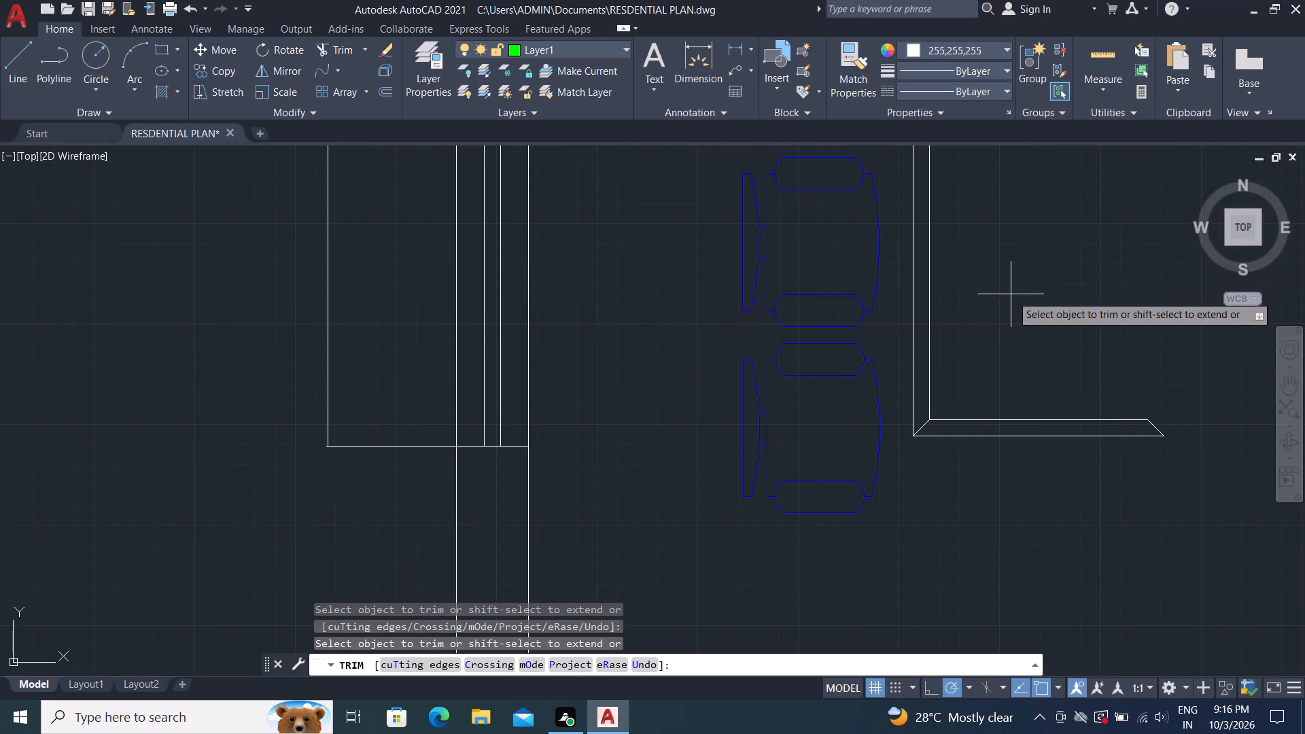
drag(1022, 306, 1064, 459)
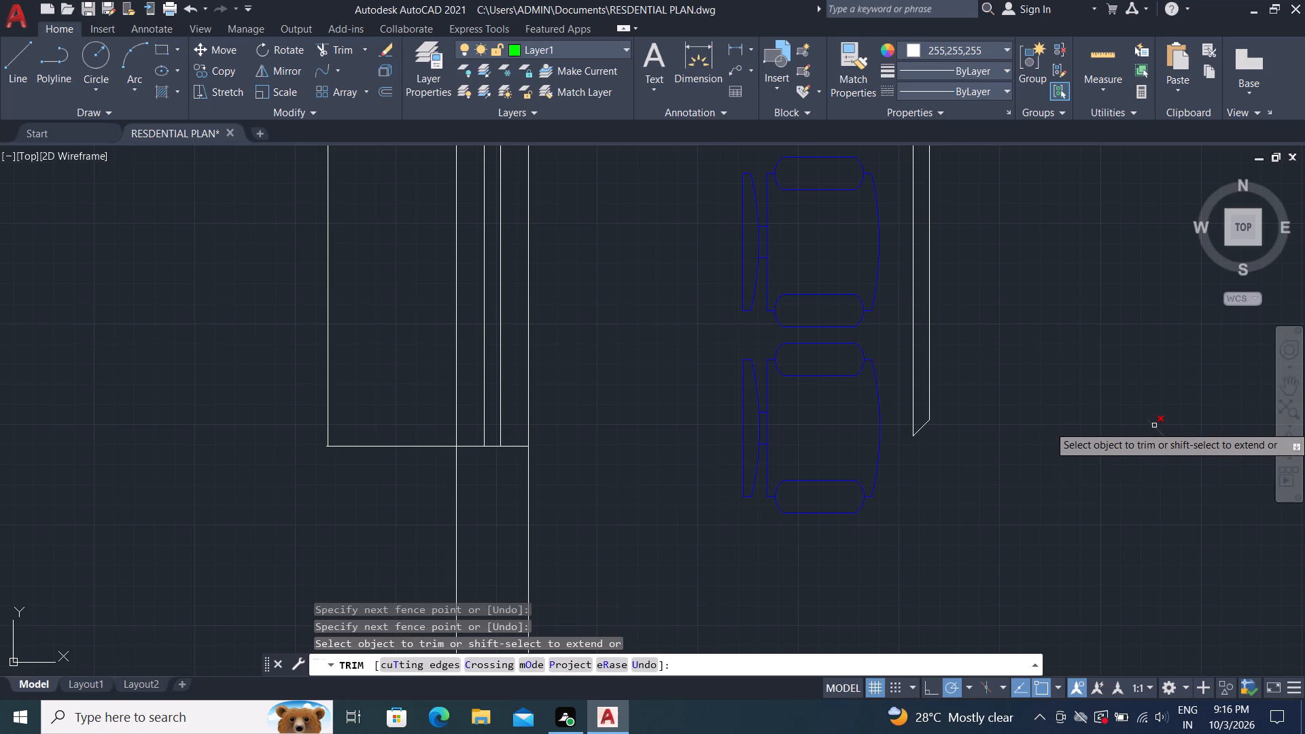
click(1154, 425)
click(922, 423)
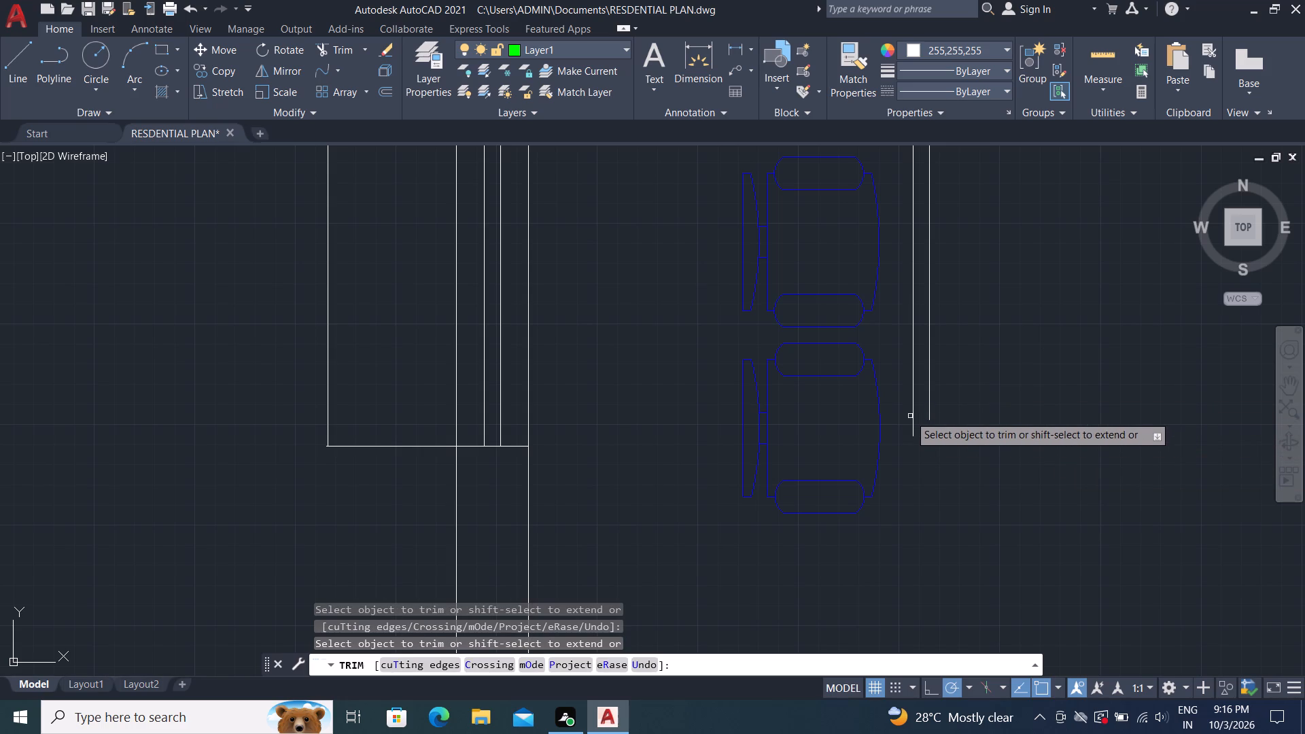
click(902, 371)
click(967, 370)
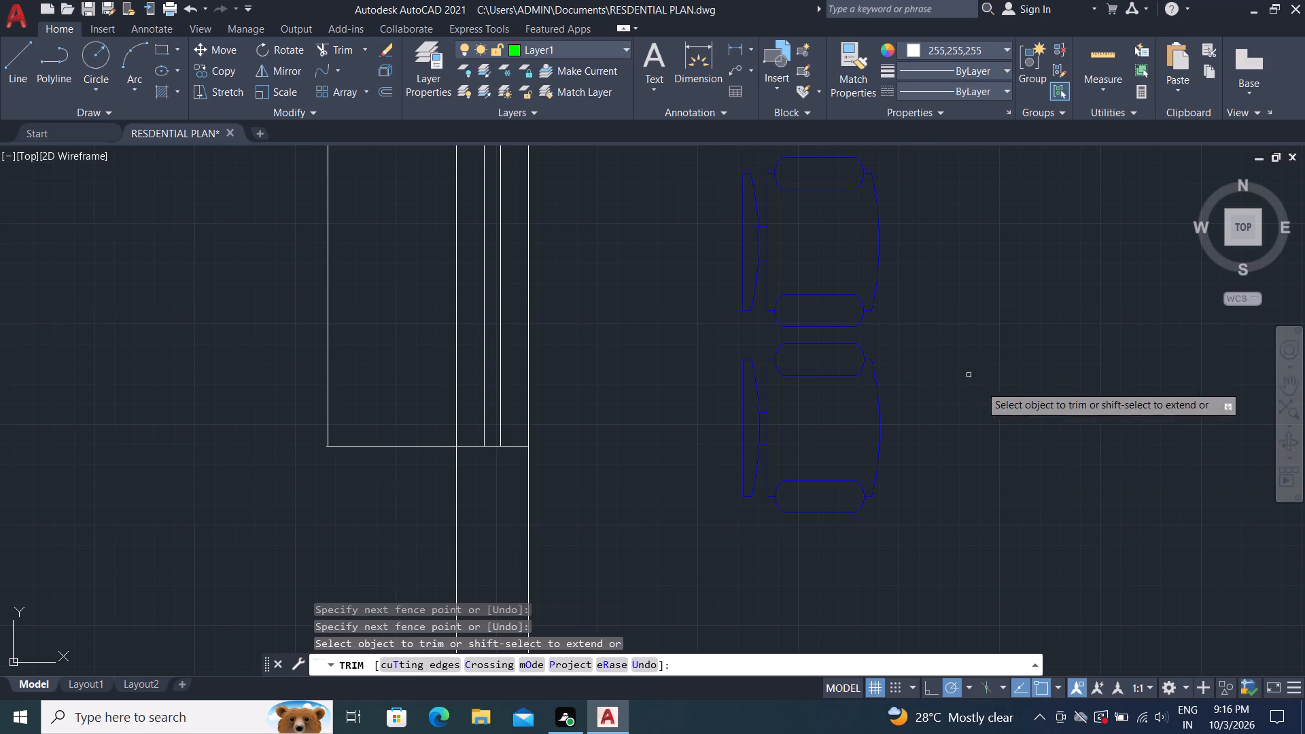
Trim away the bordered table's remaining north edges and northern corner diagonals.
scroll(1000, 418, down, 3)
scroll(1006, 262, up, 3)
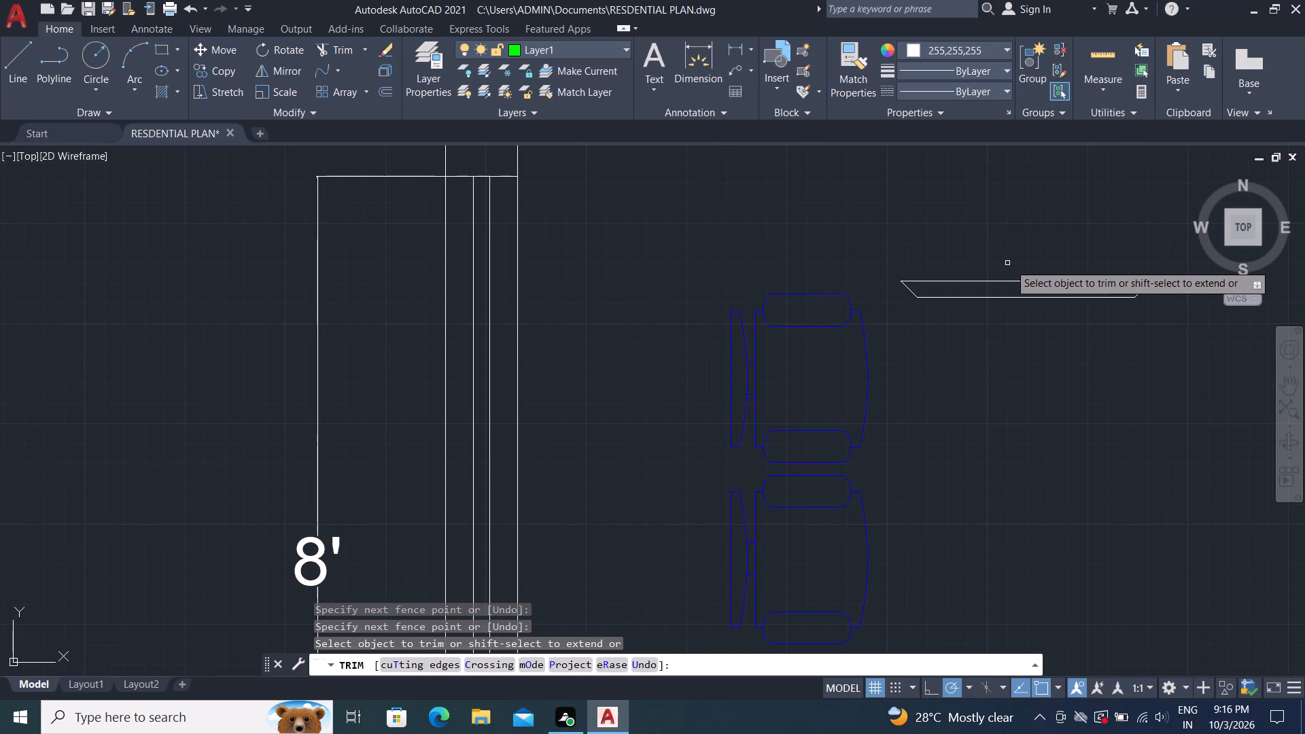
drag(1009, 264, 1028, 313)
click(1137, 294)
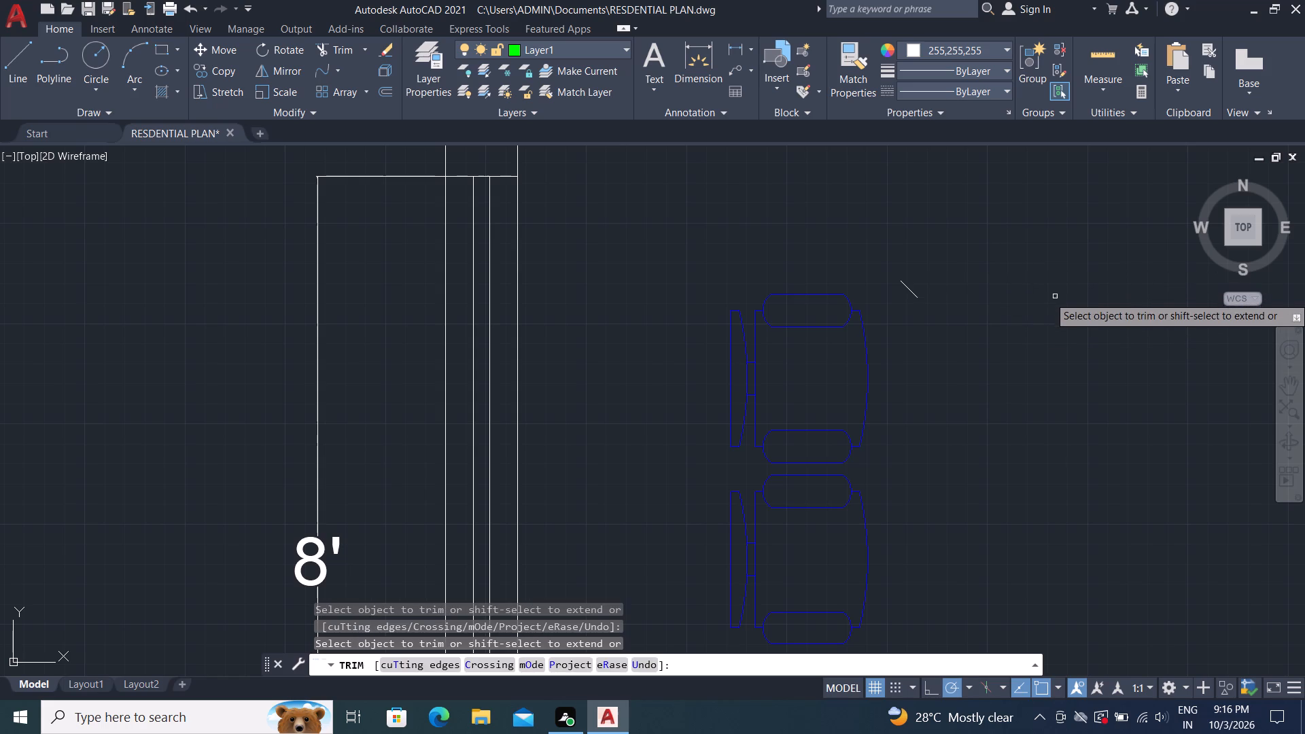
click(913, 290)
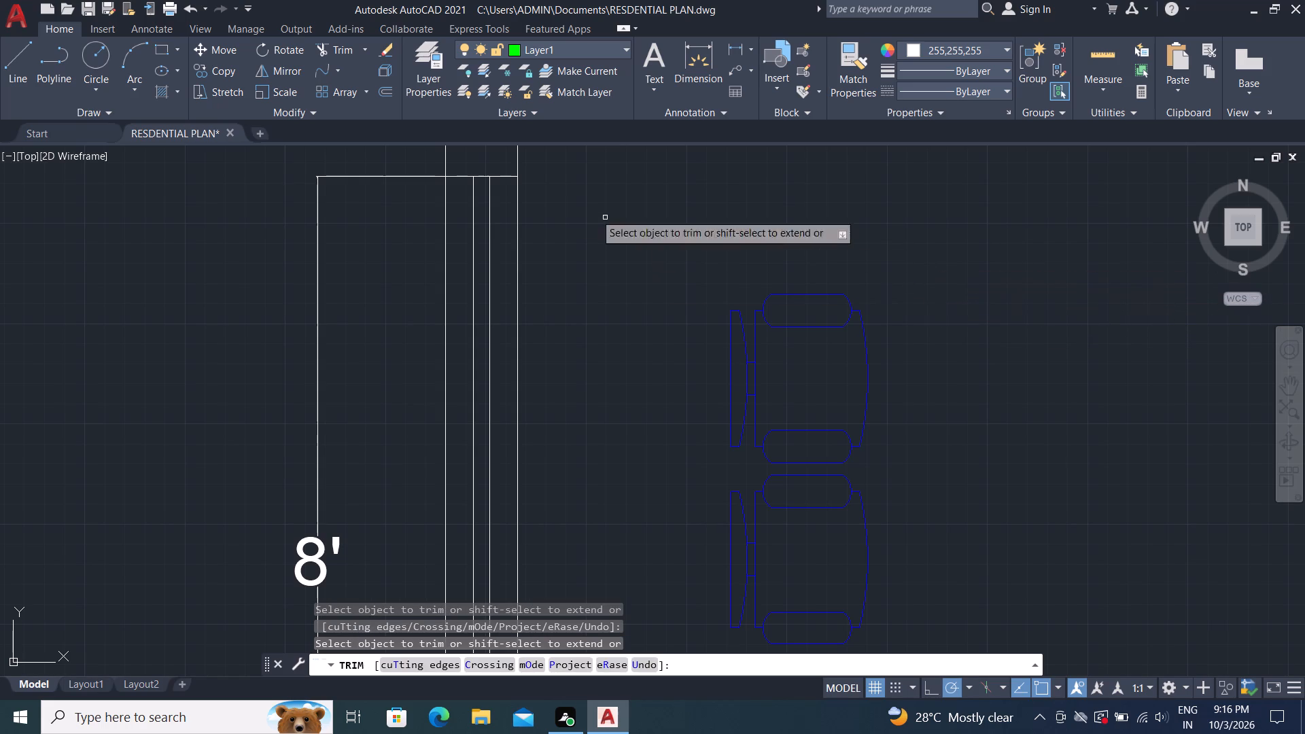
Draw a plain rectangular table about 3'-2.6" by 7'-1.5" just east of the armchair column in the southwest room.
click(162, 41)
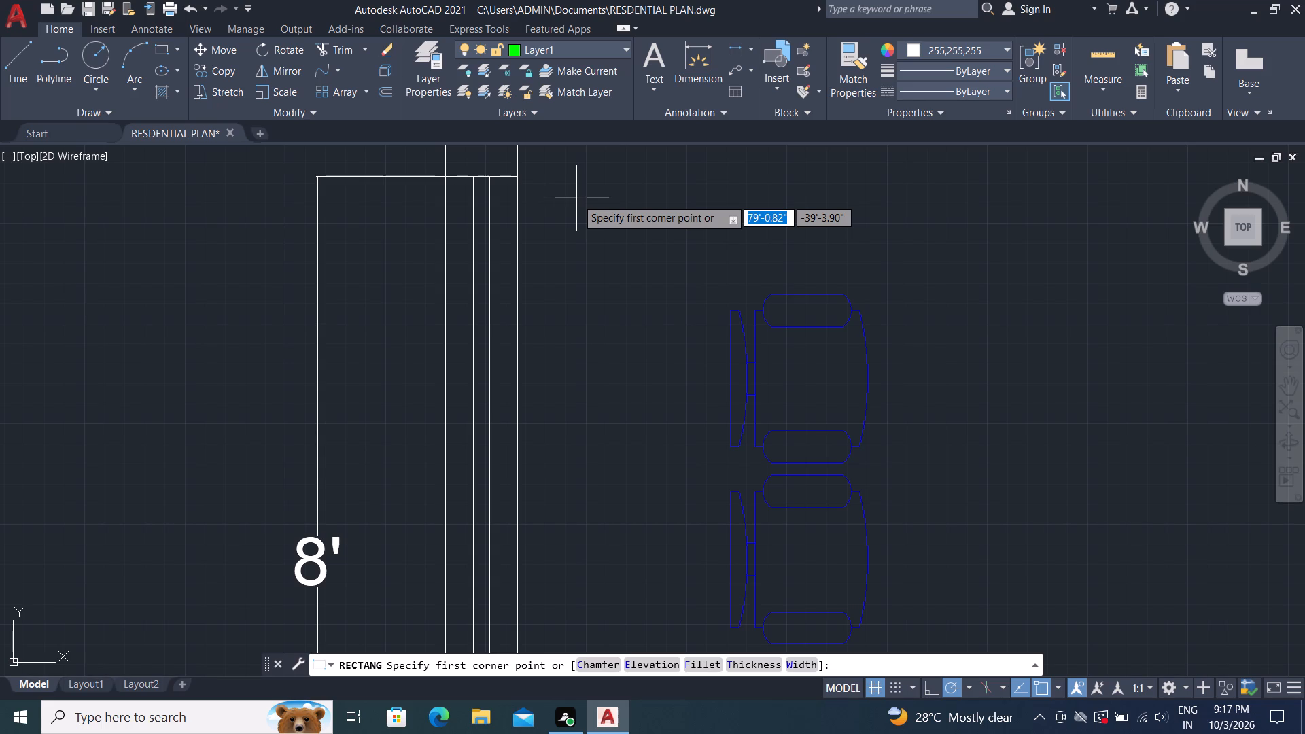
scroll(576, 198, down, 1)
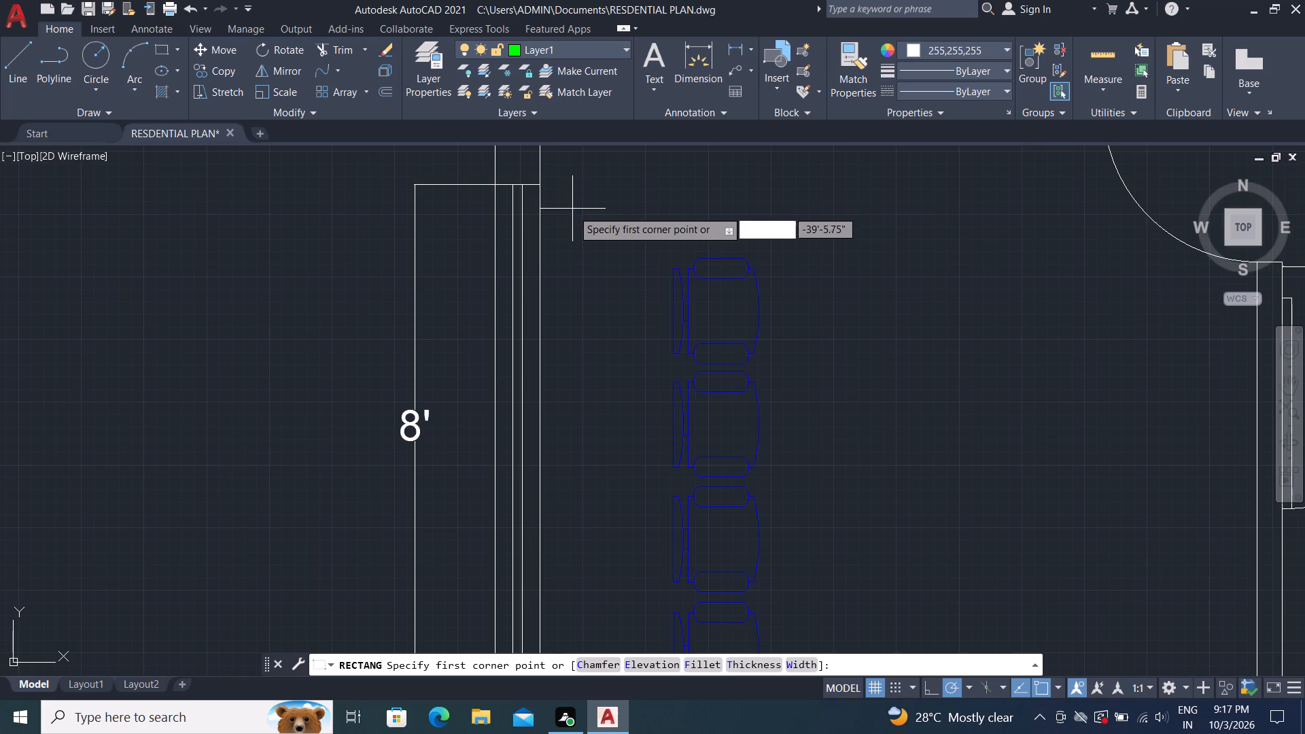
scroll(621, 234, down, 1)
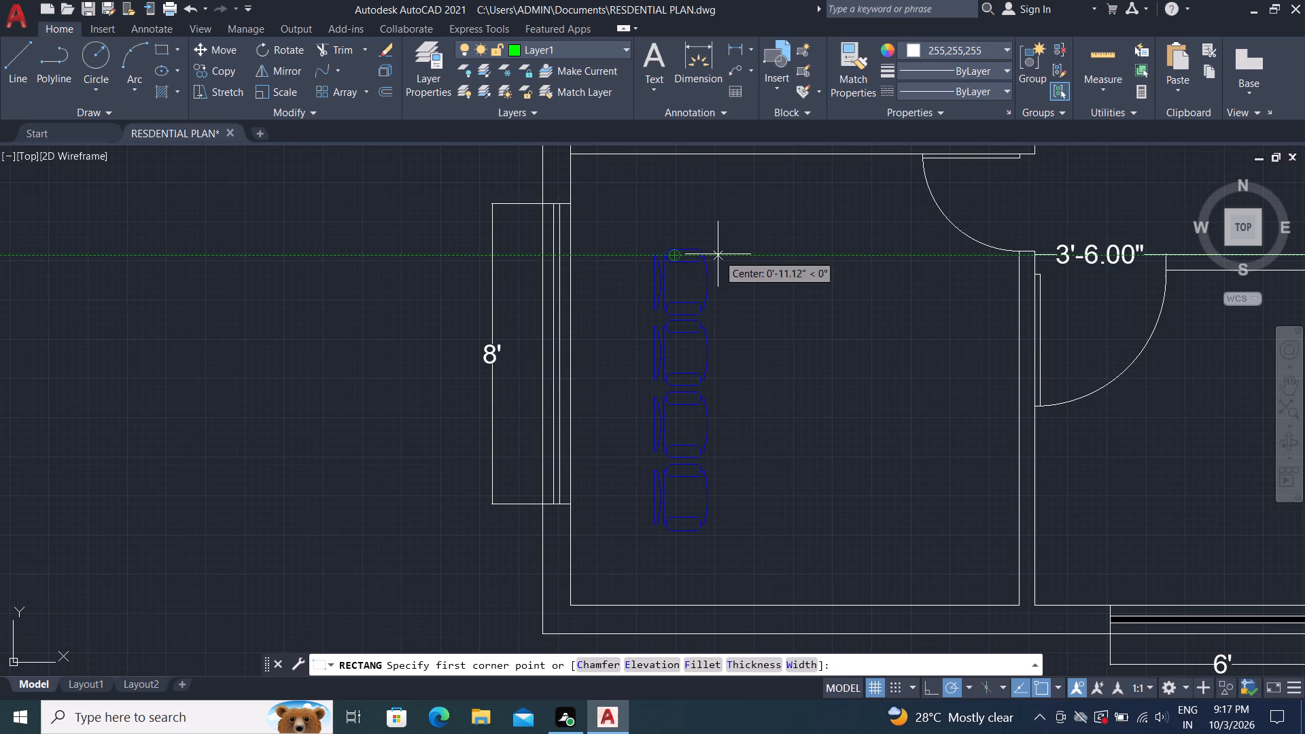
click(735, 242)
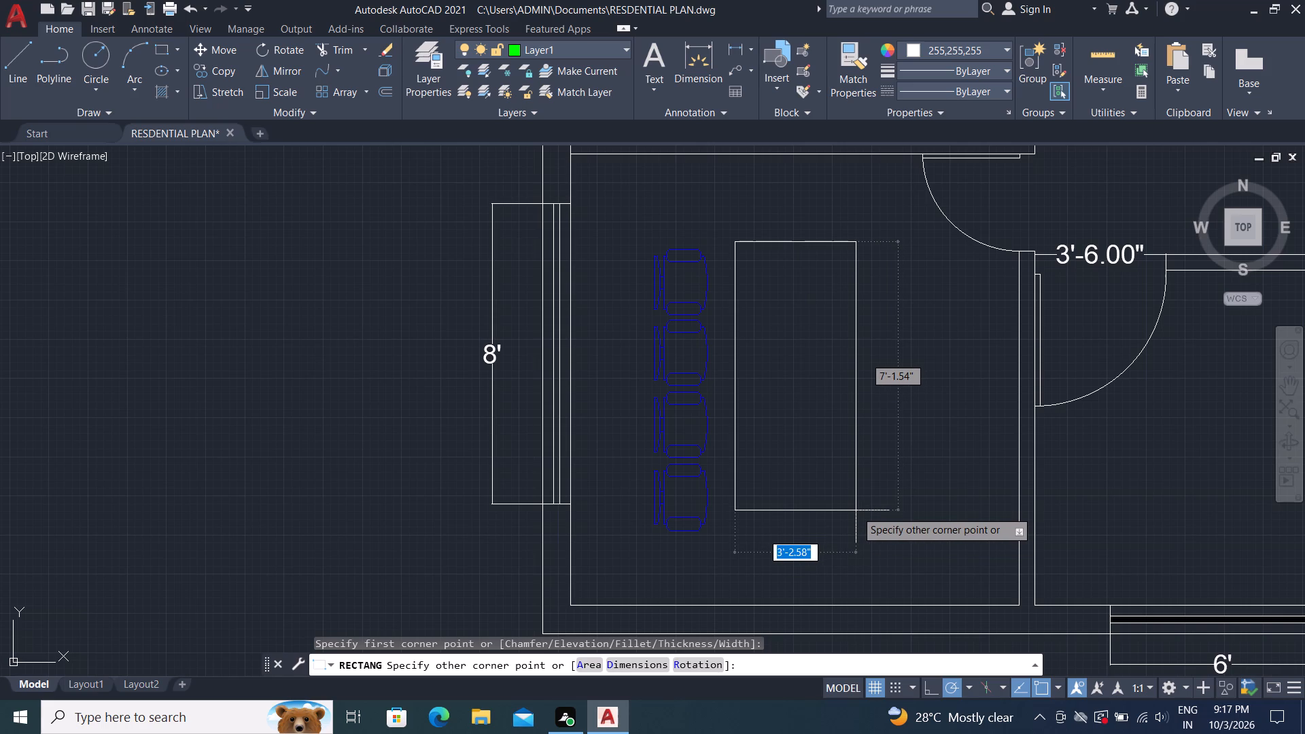
click(856, 510)
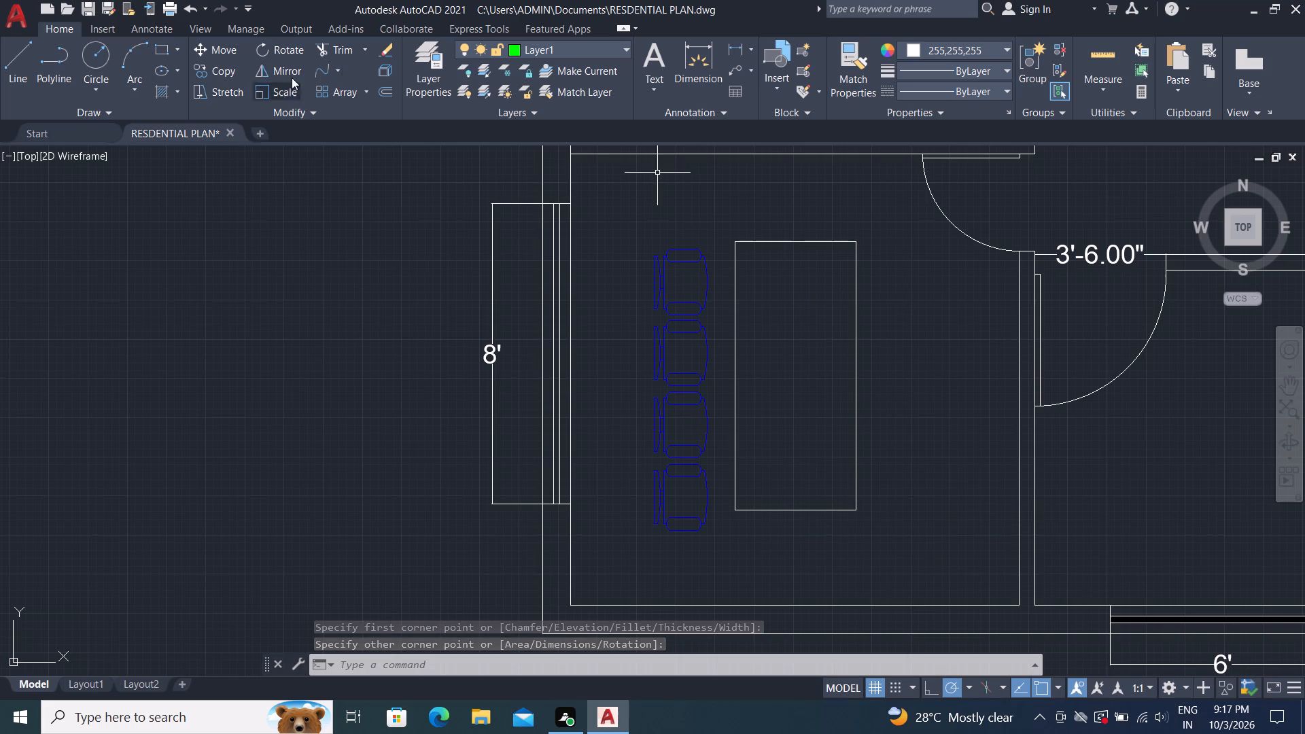
Move the new rectangular table about 7" diagonally southwest, closer to the armchair column.
click(225, 48)
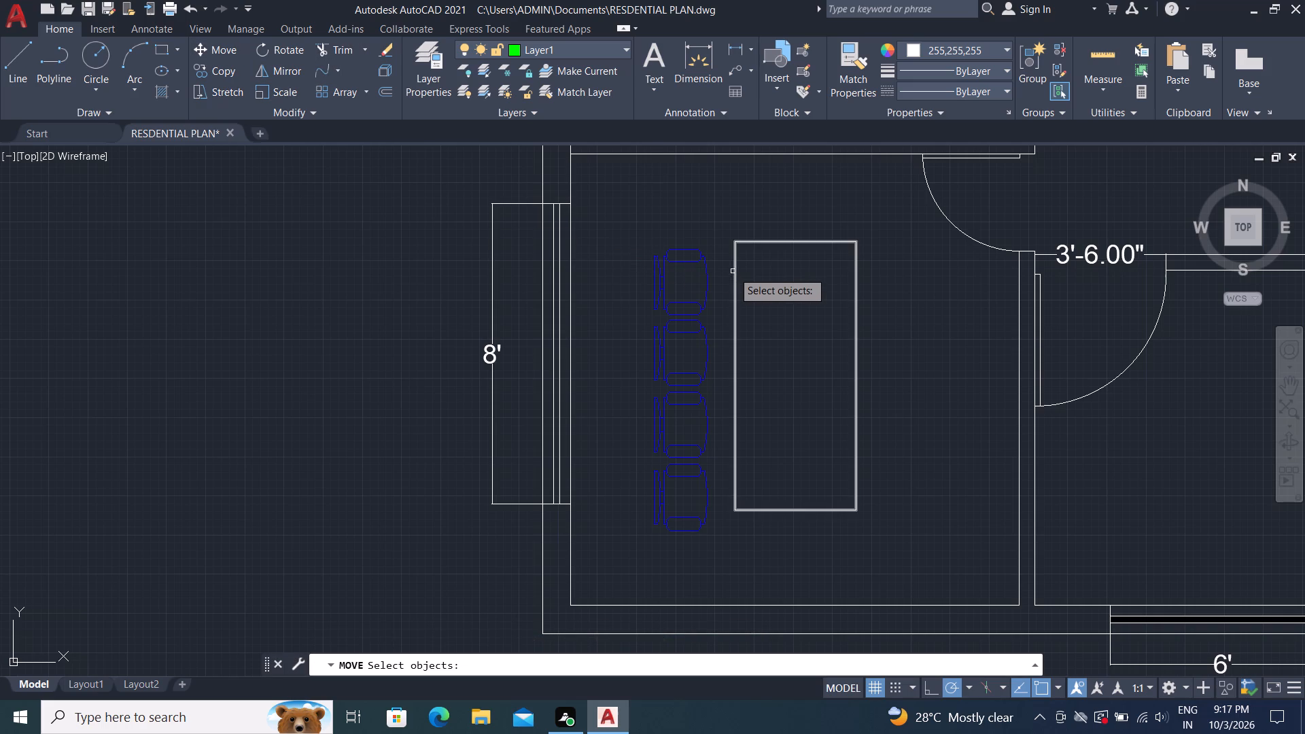
click(733, 271)
right_click(733, 271)
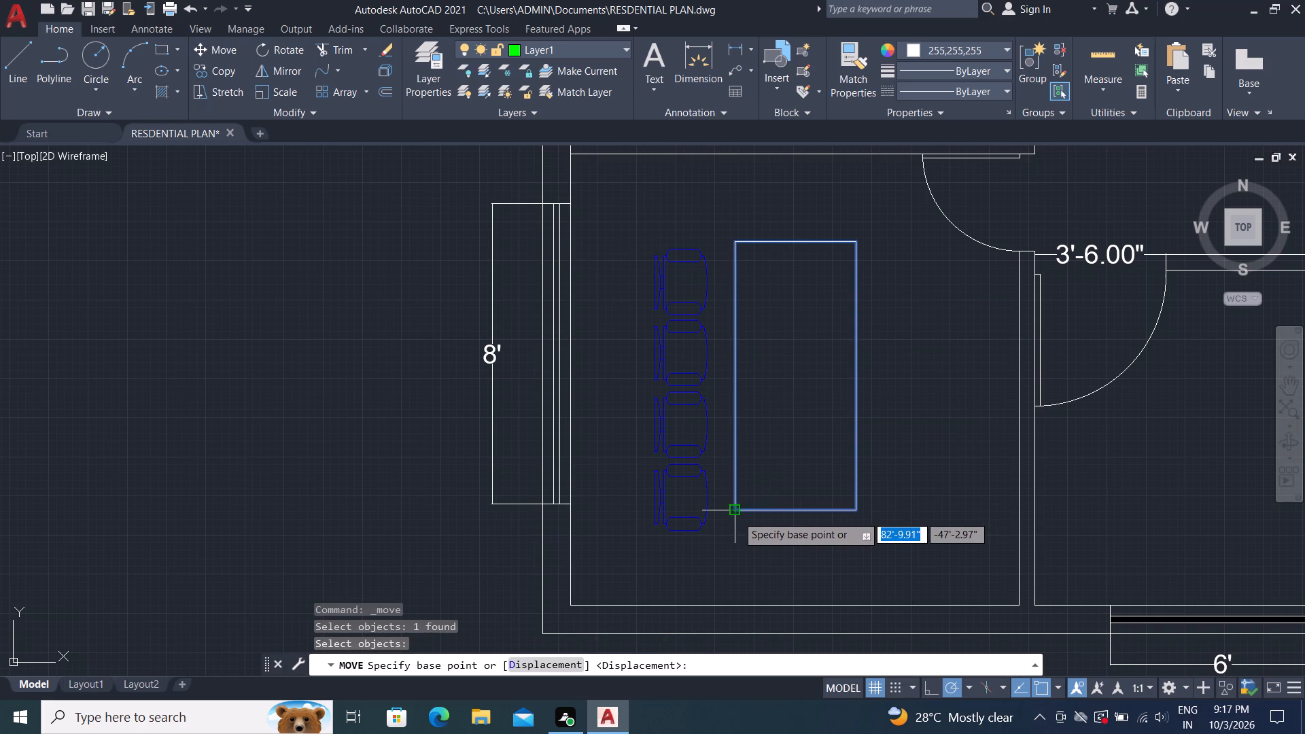
click(737, 515)
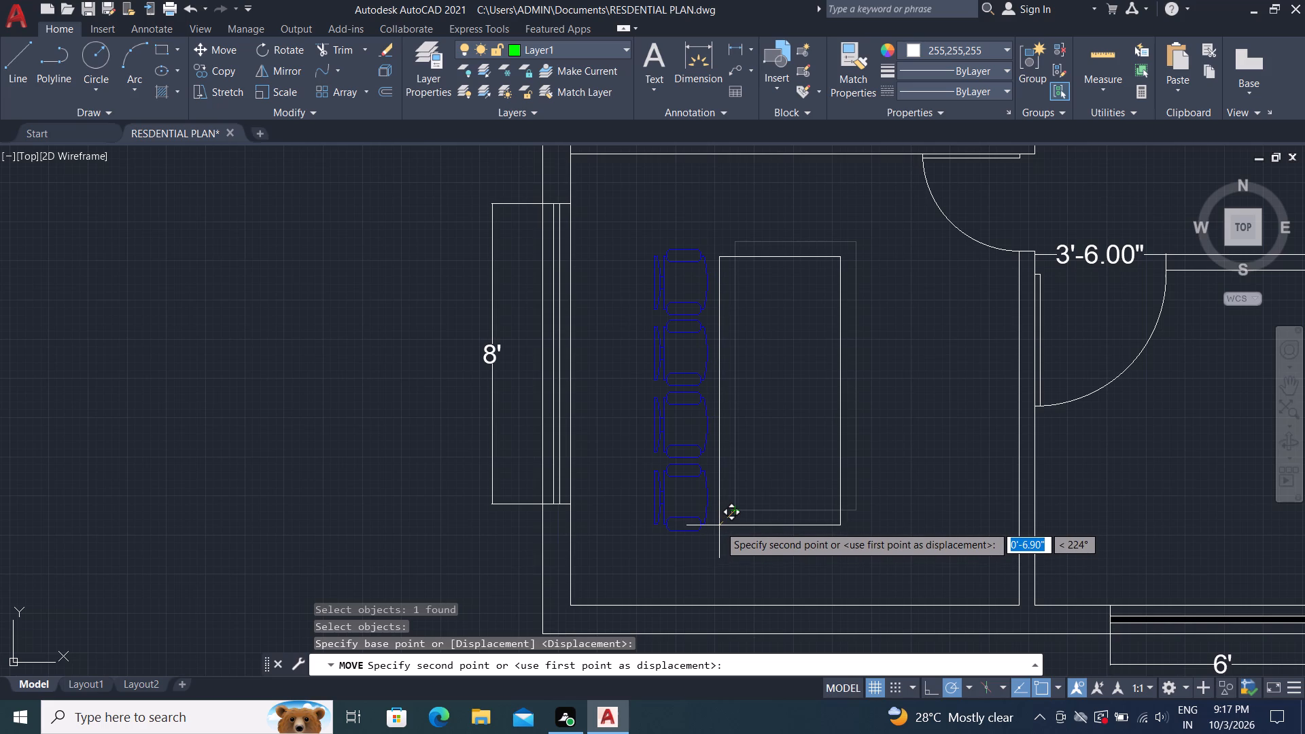
click(719, 525)
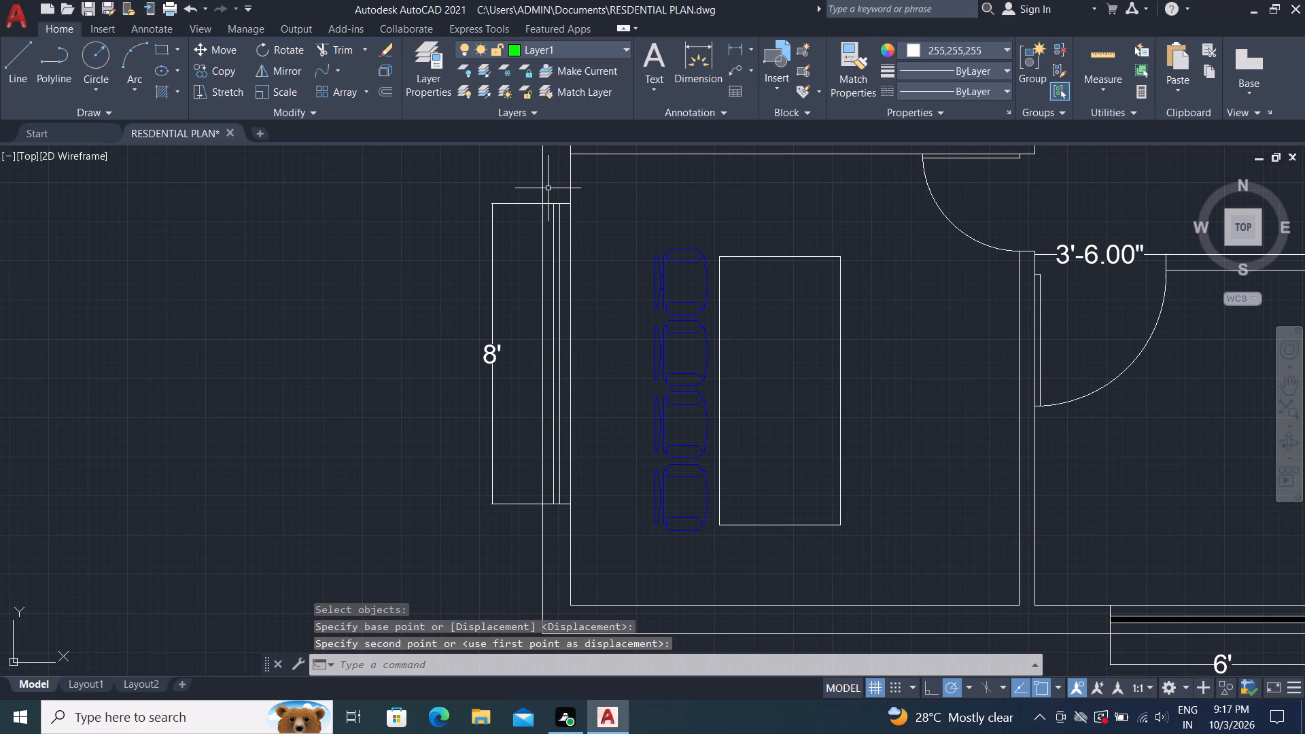
Copy the eastern armchair of the LIVING room's south pair to the southwest room, centred just south of the new table.
scroll(423, 270, down, 5)
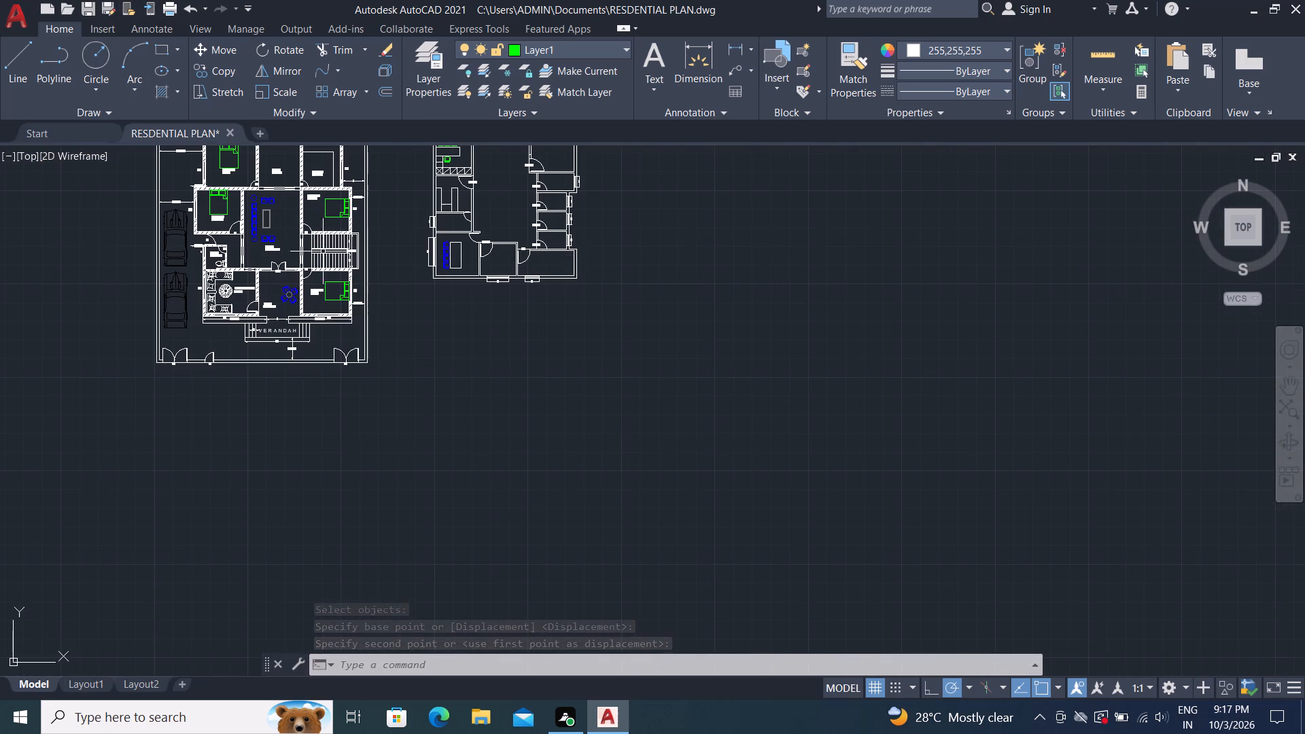
scroll(281, 257, up, 4)
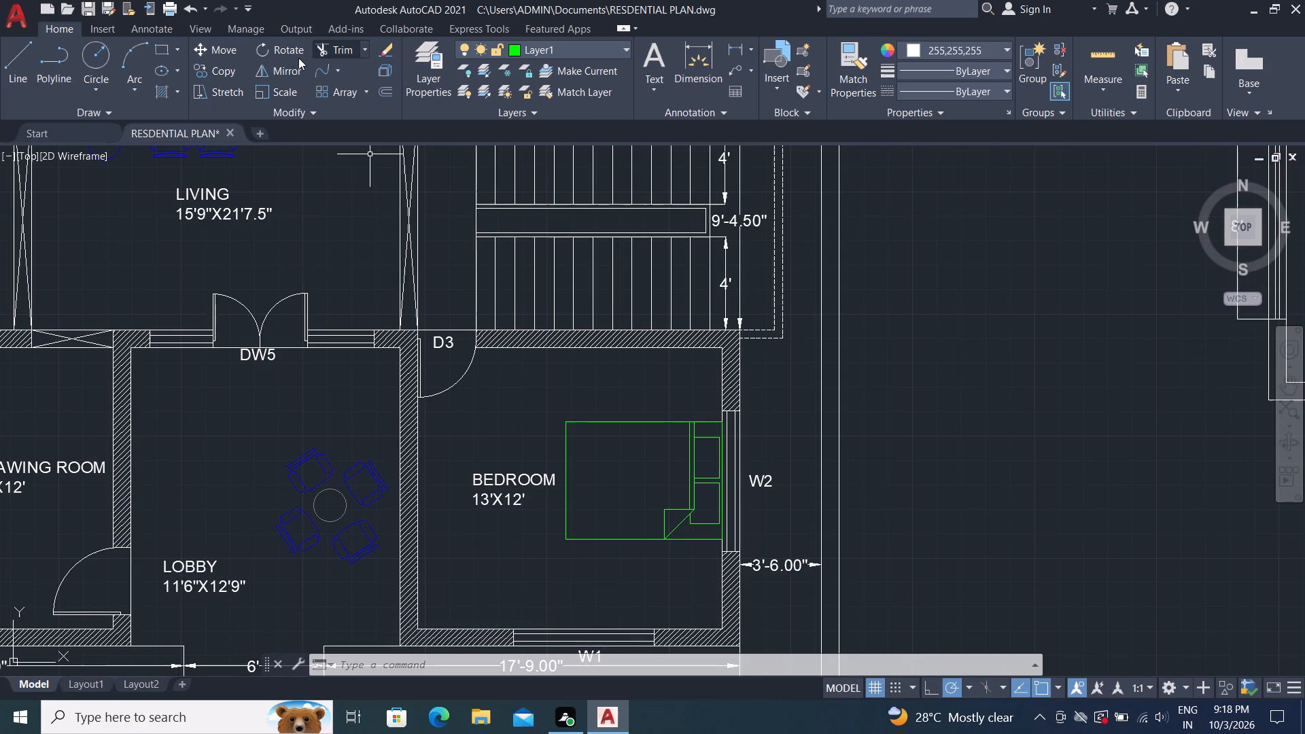
click(213, 67)
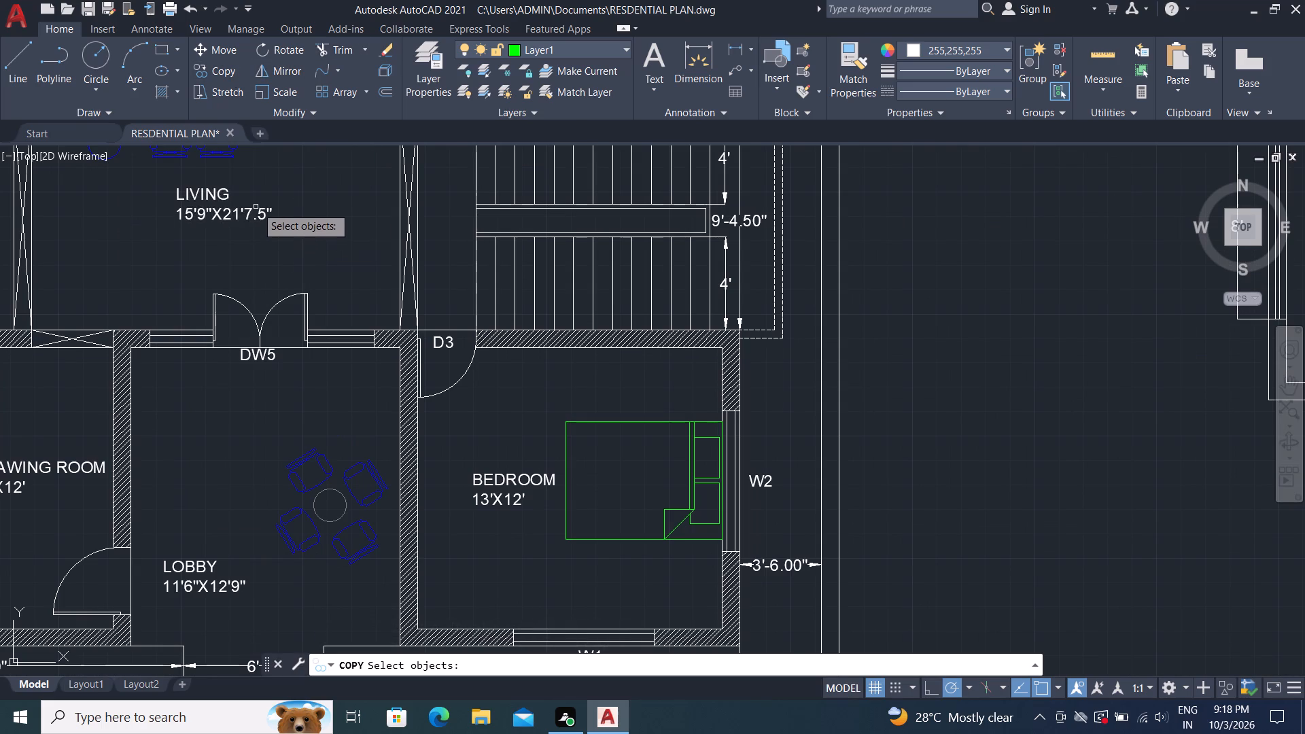
scroll(272, 205, down, 1)
click(253, 162)
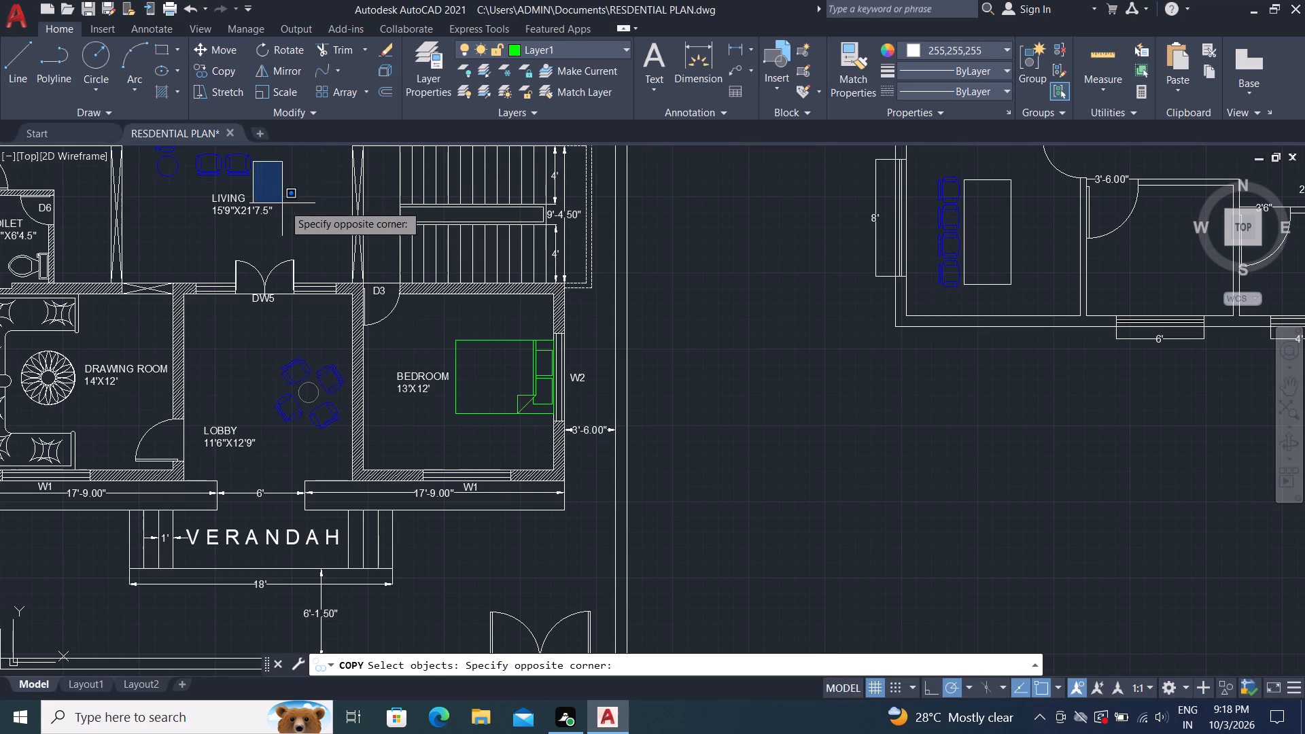
right_click(284, 206)
click(252, 171)
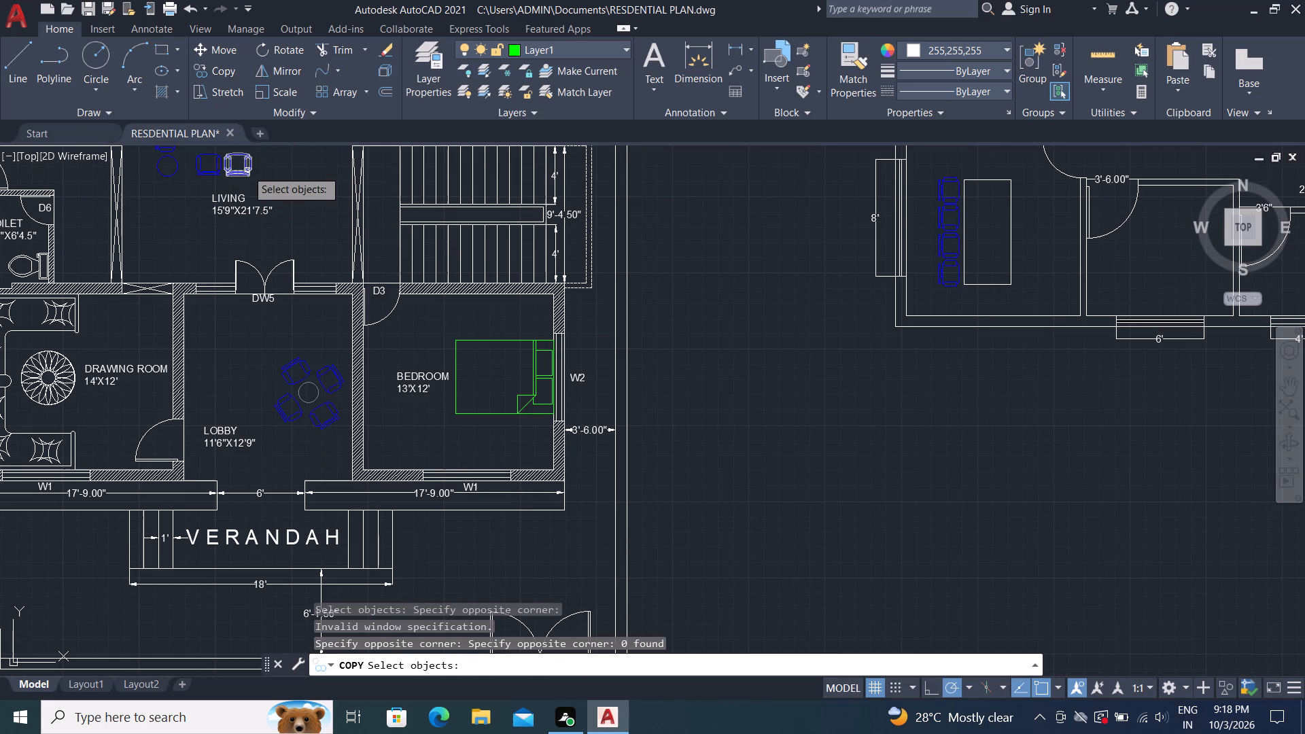
click(236, 164)
right_click(236, 162)
click(236, 162)
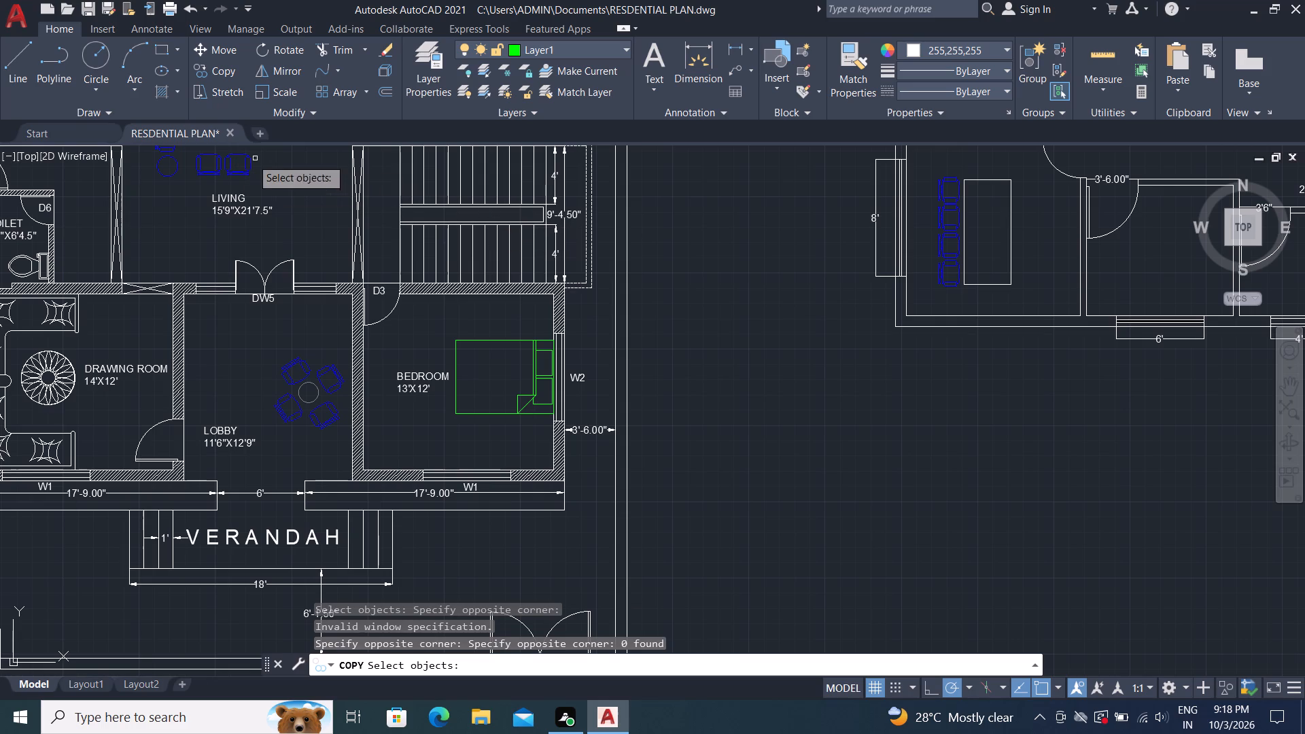
click(236, 157)
right_click(271, 177)
click(271, 177)
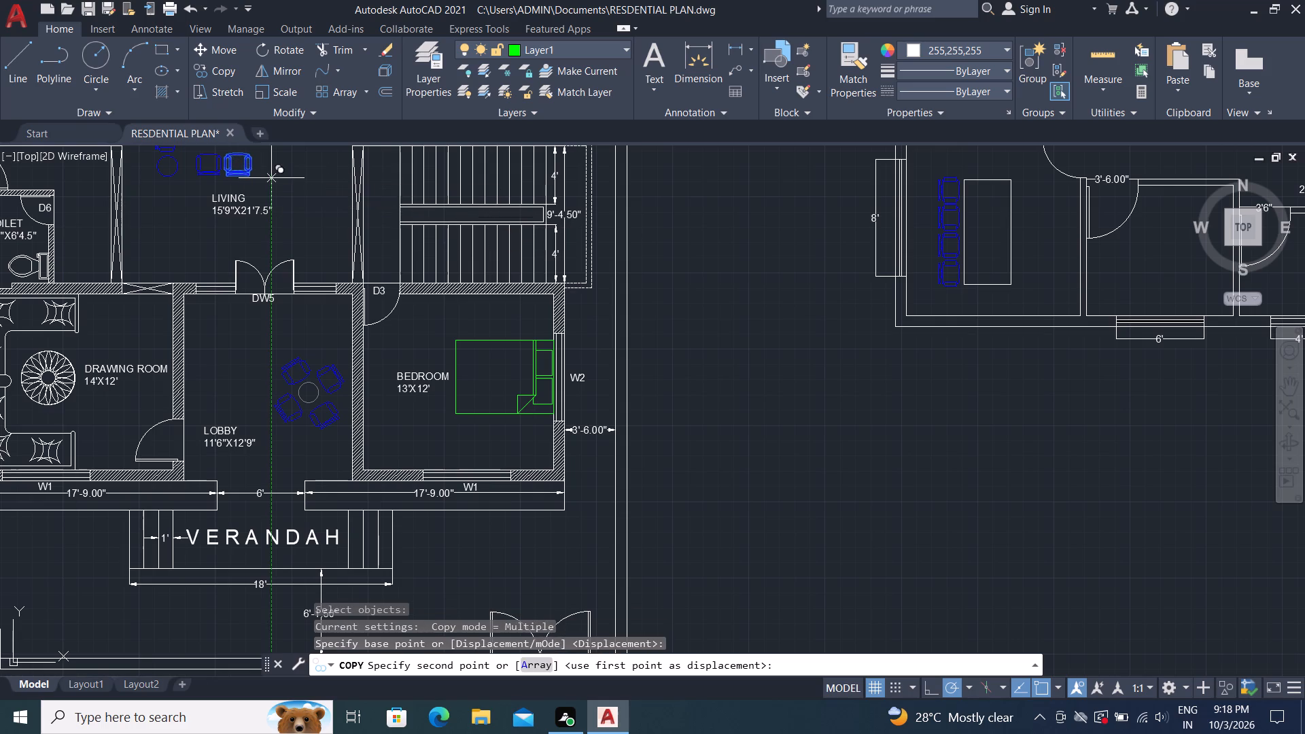
scroll(1001, 315, up, 2)
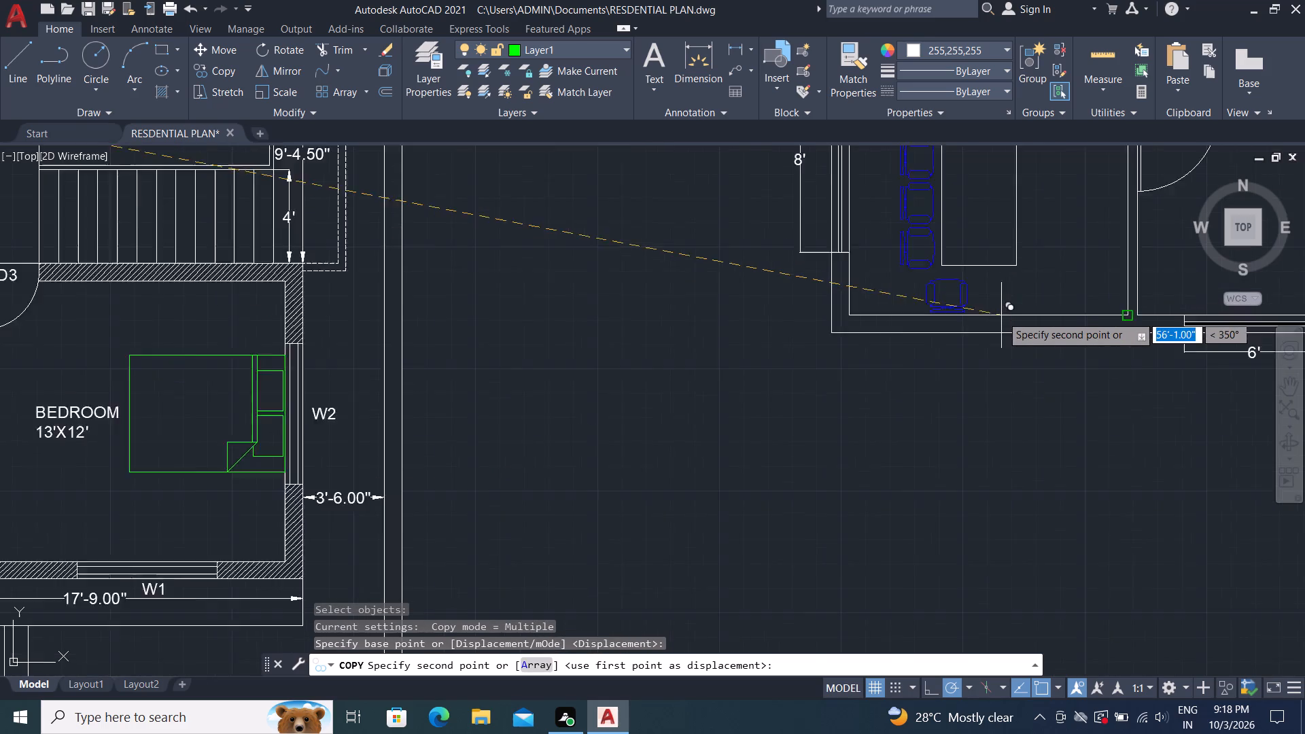
scroll(1001, 315, up, 1)
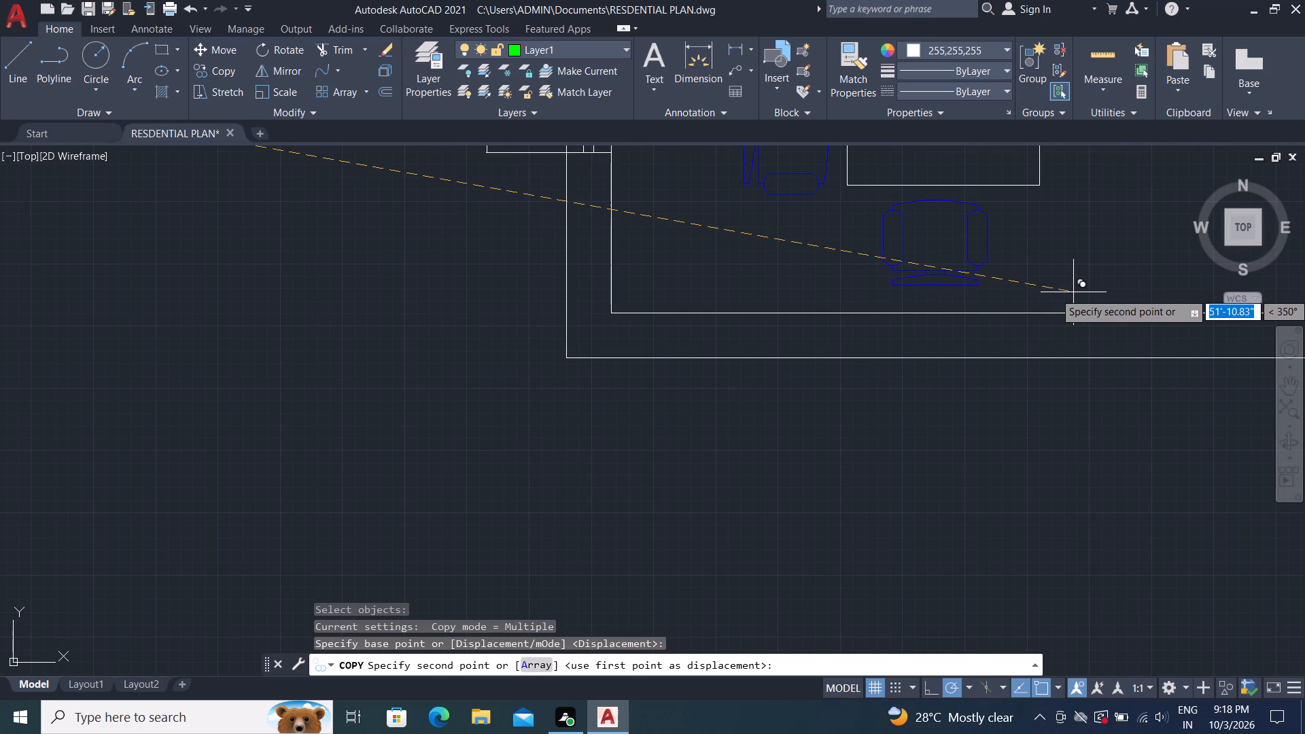
click(1073, 292)
scroll(747, 315, down, 1)
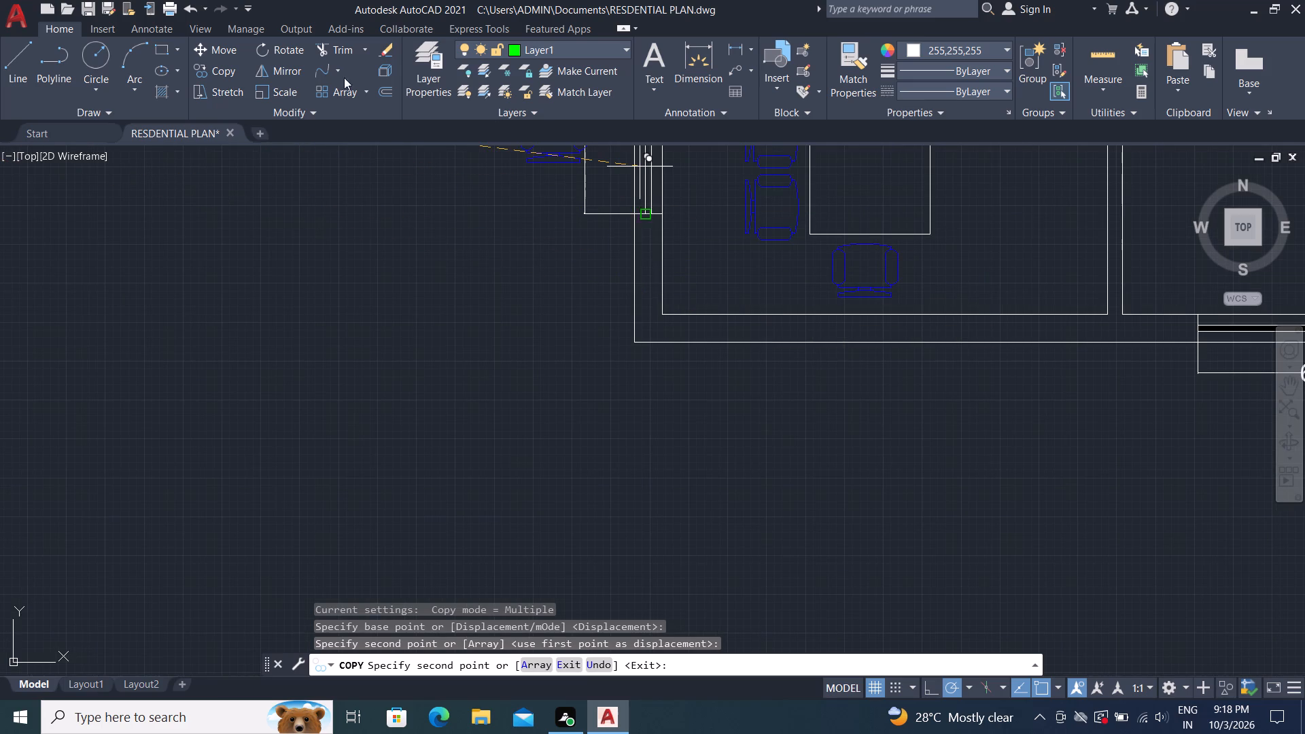
Copy the western armchair of the LIVING room's north pair to the southwest room, centred just north of the new table.
click(203, 67)
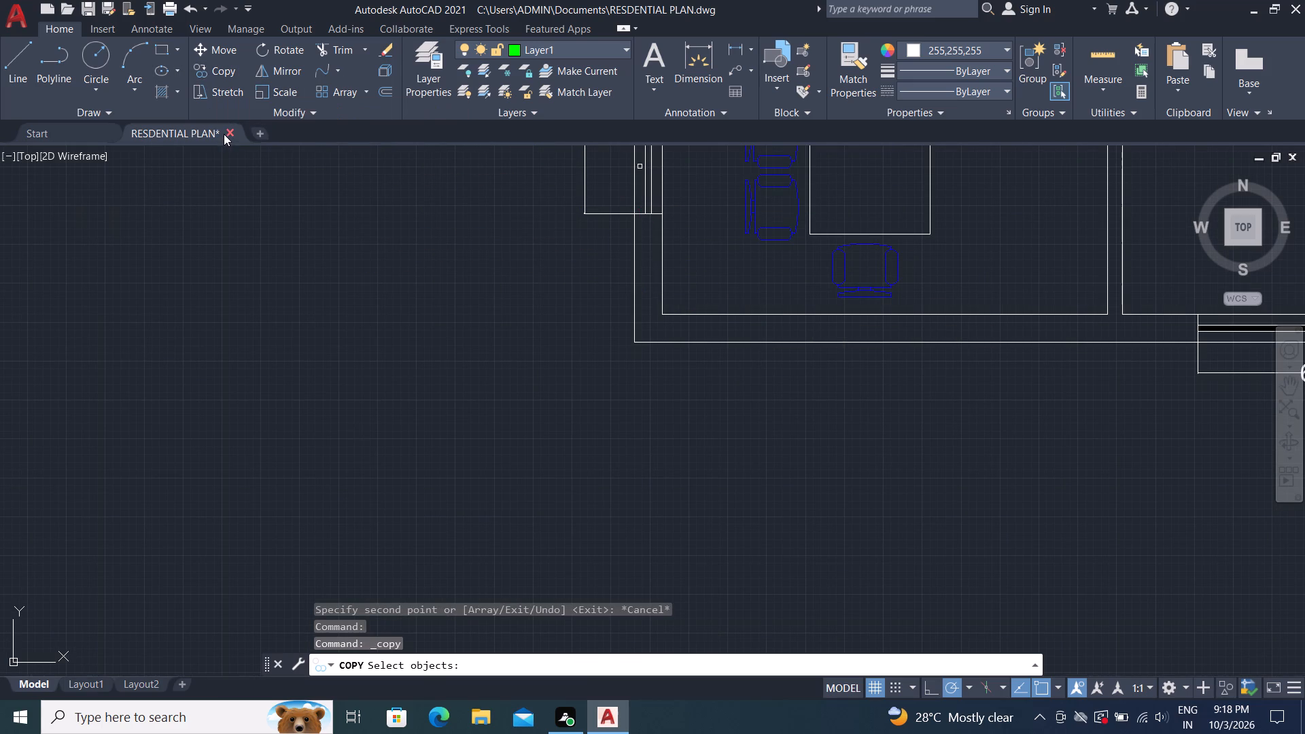
click(204, 65)
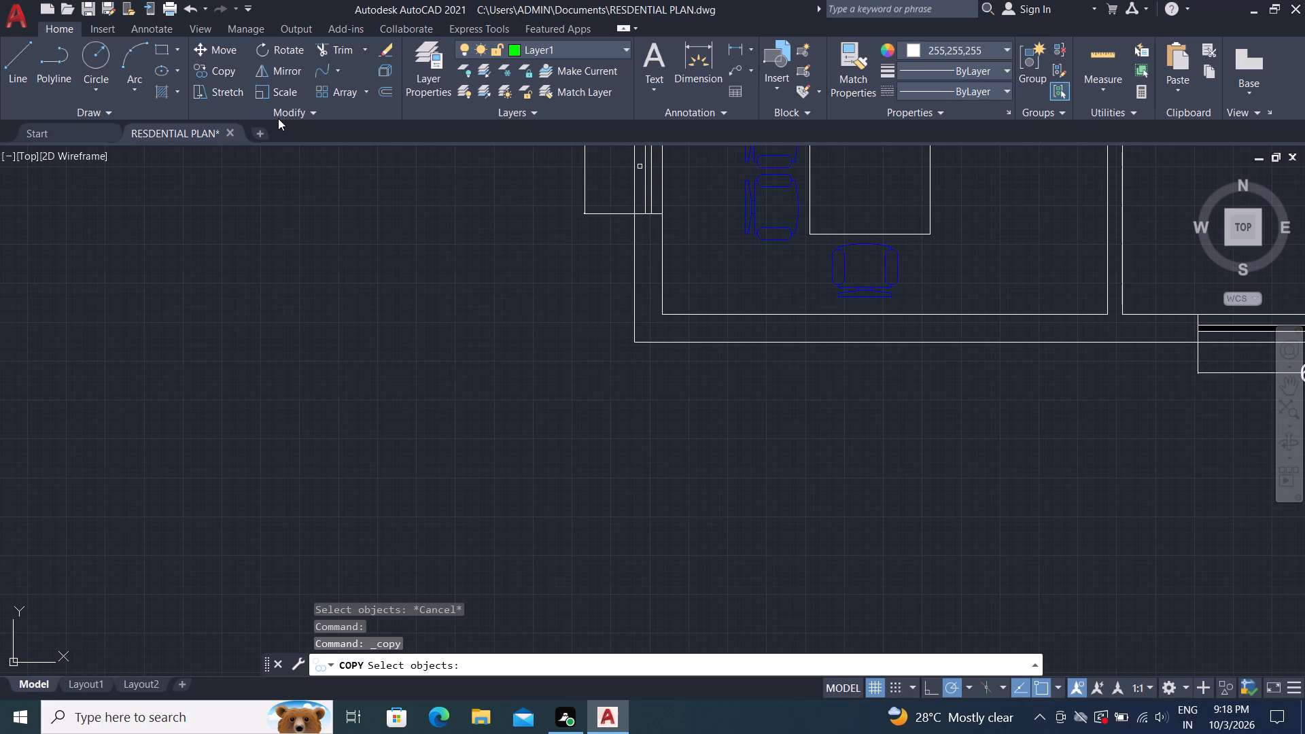
scroll(313, 197, down, 2)
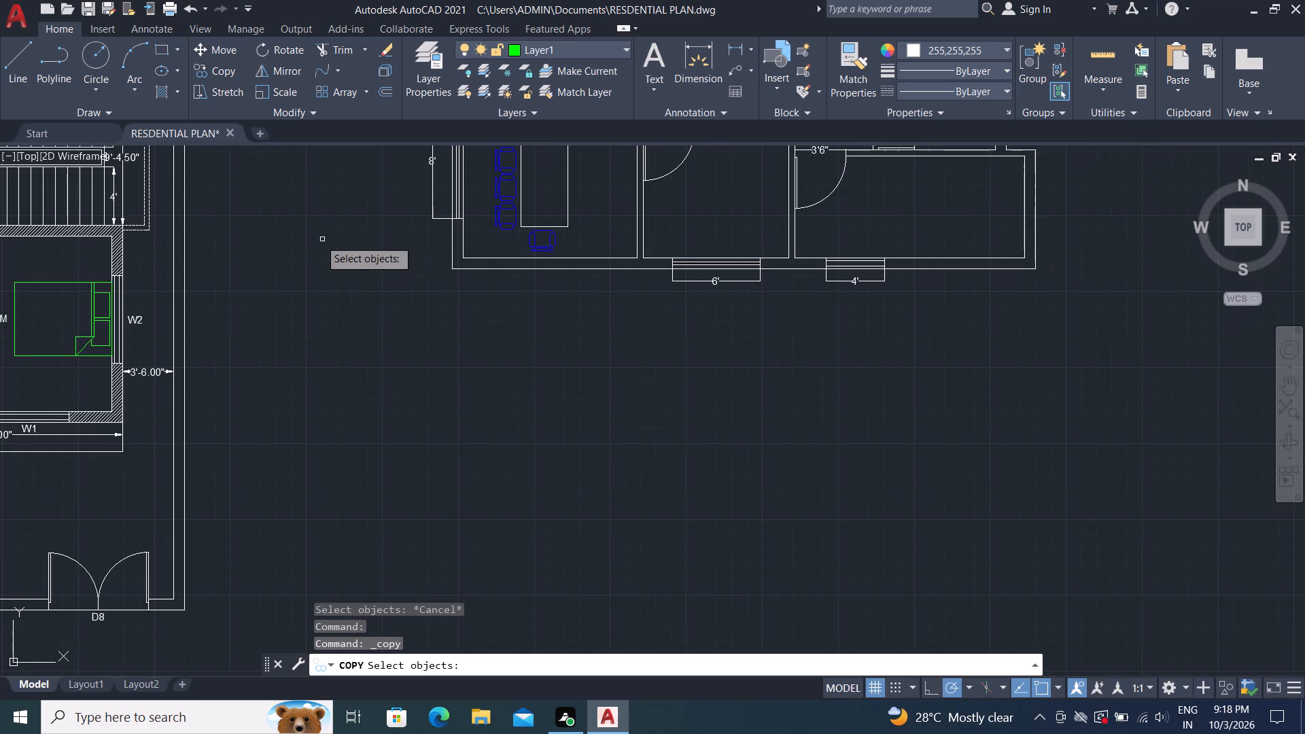
scroll(325, 245, down, 2)
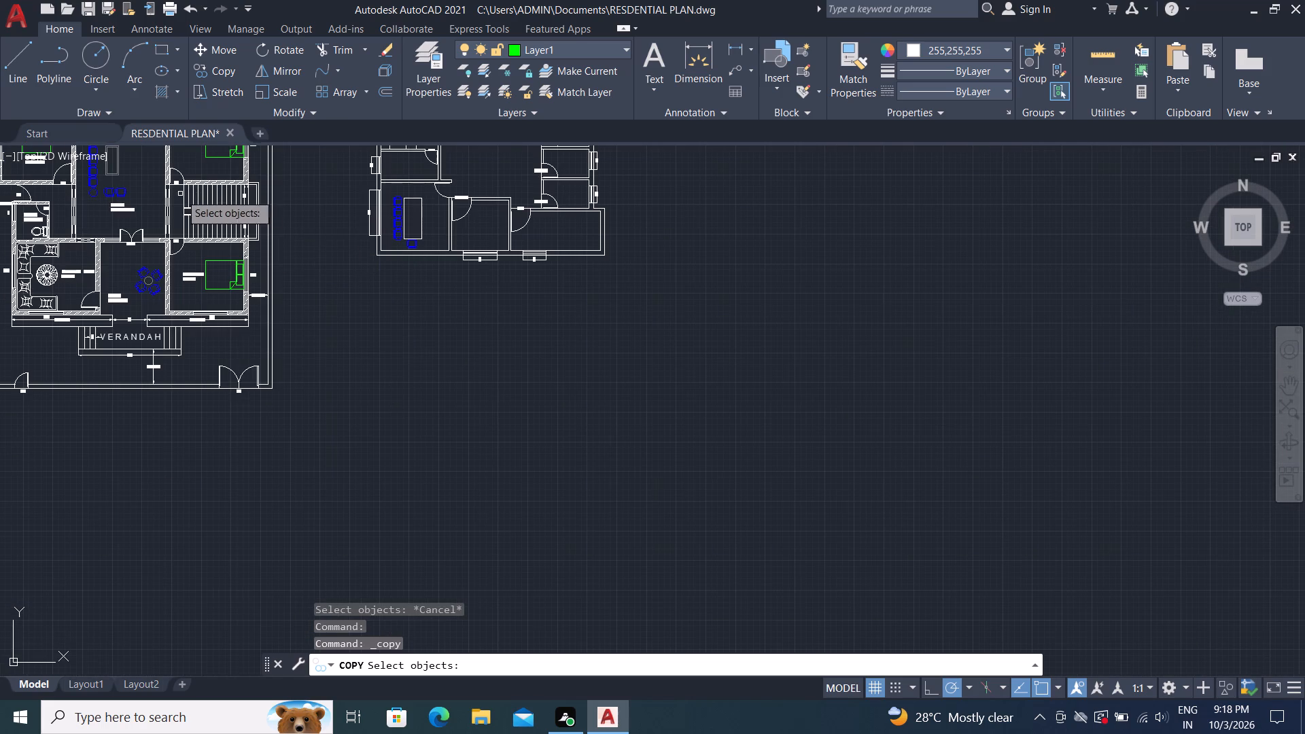
scroll(338, 249, down, 1)
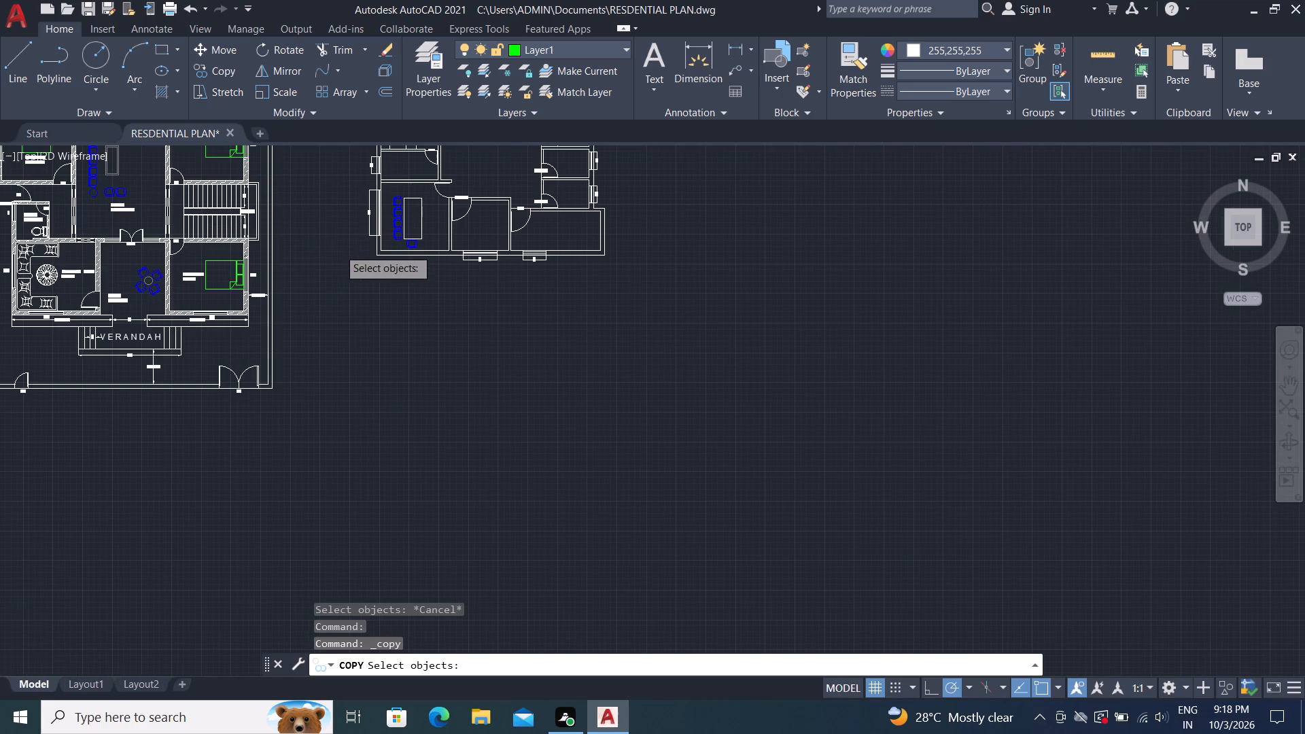
scroll(181, 179, up, 4)
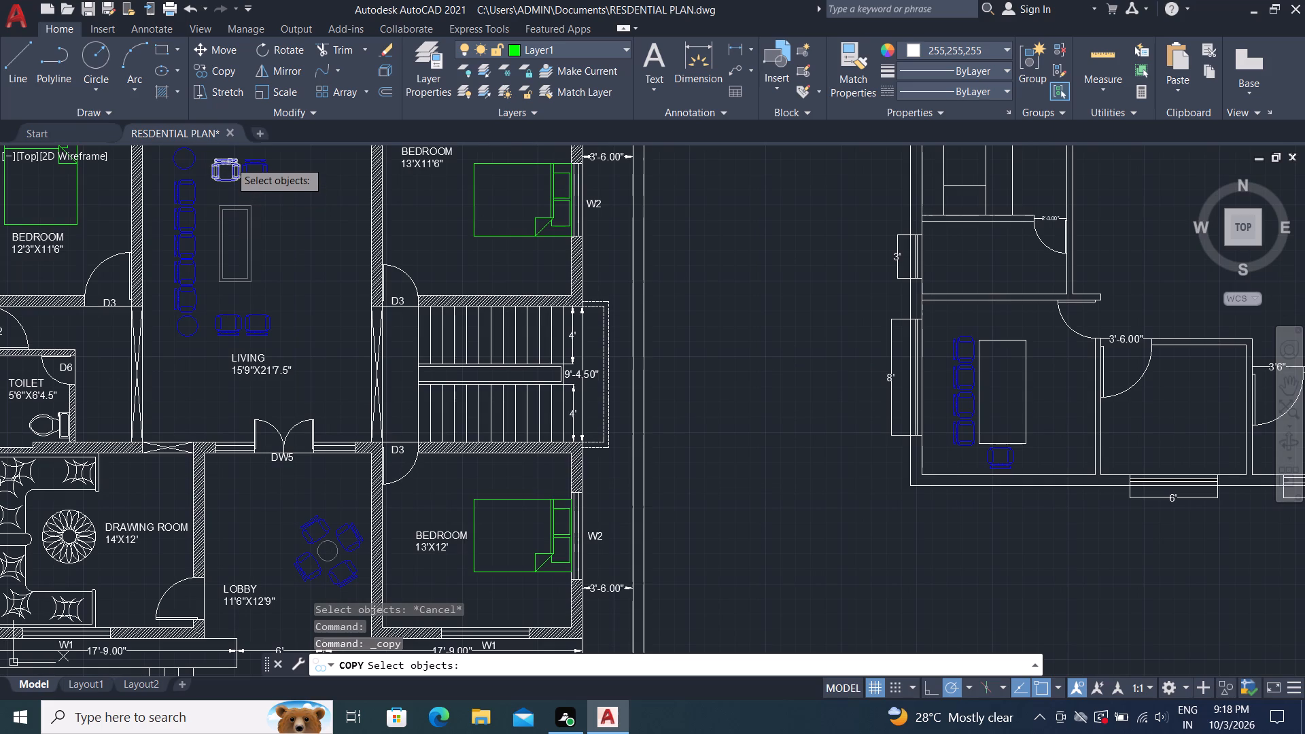
click(230, 160)
right_click(230, 154)
click(228, 162)
scroll(408, 209, down, 2)
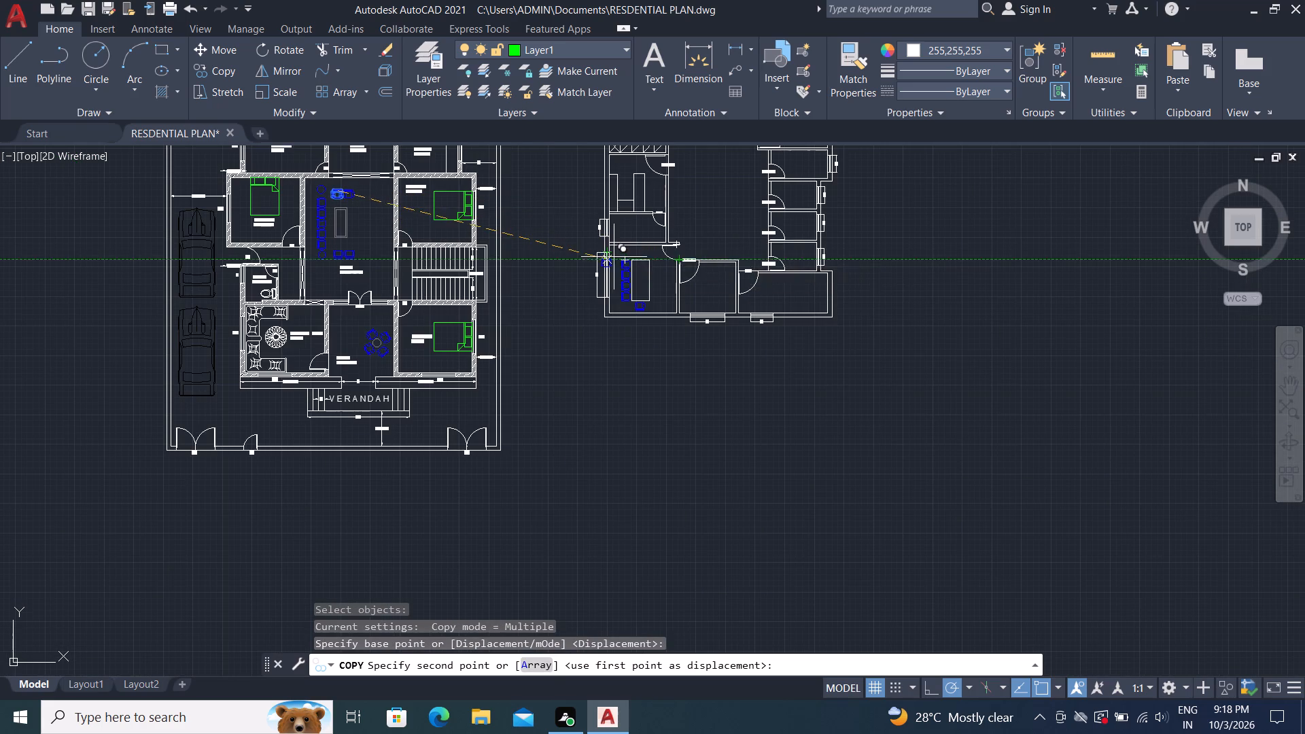
scroll(619, 257, up, 3)
scroll(695, 255, up, 4)
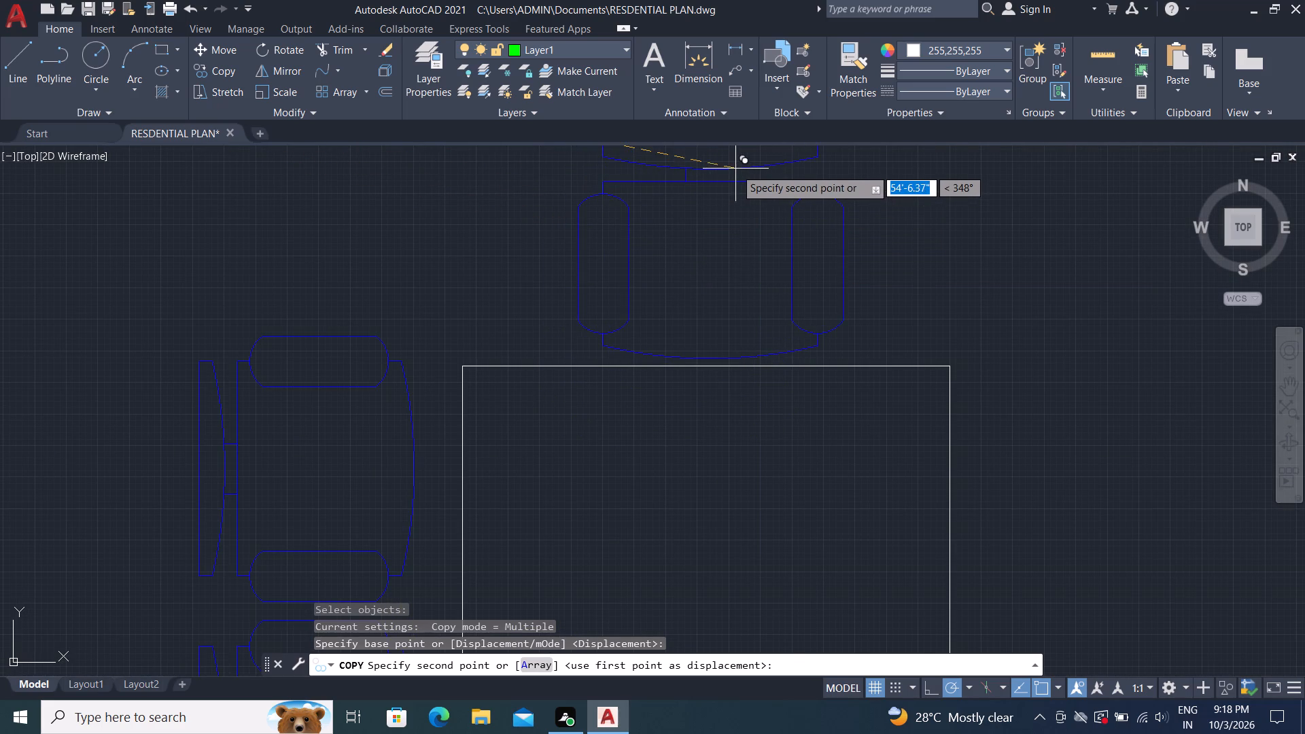
click(738, 154)
scroll(685, 196, down, 2)
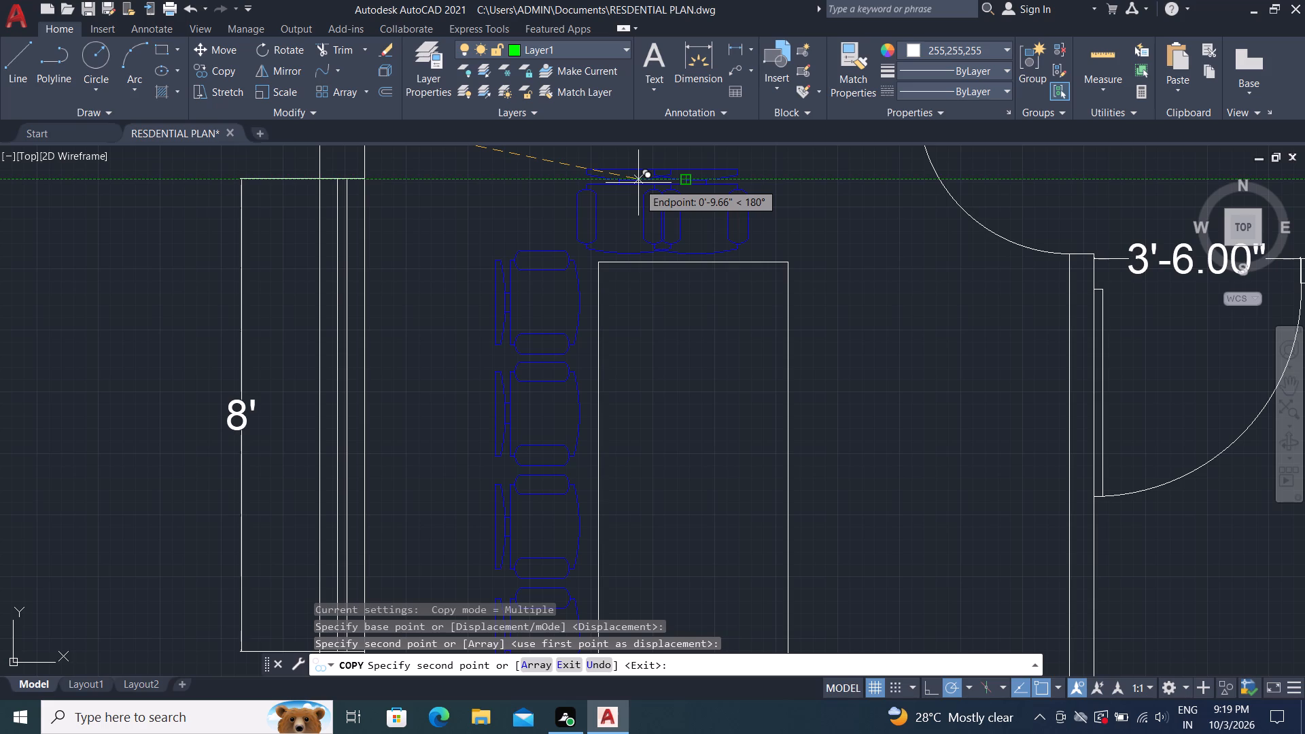
Mirror the four armchairs west of the southwest room's table about its north-south centreline, keeping the originals.
key(Escape)
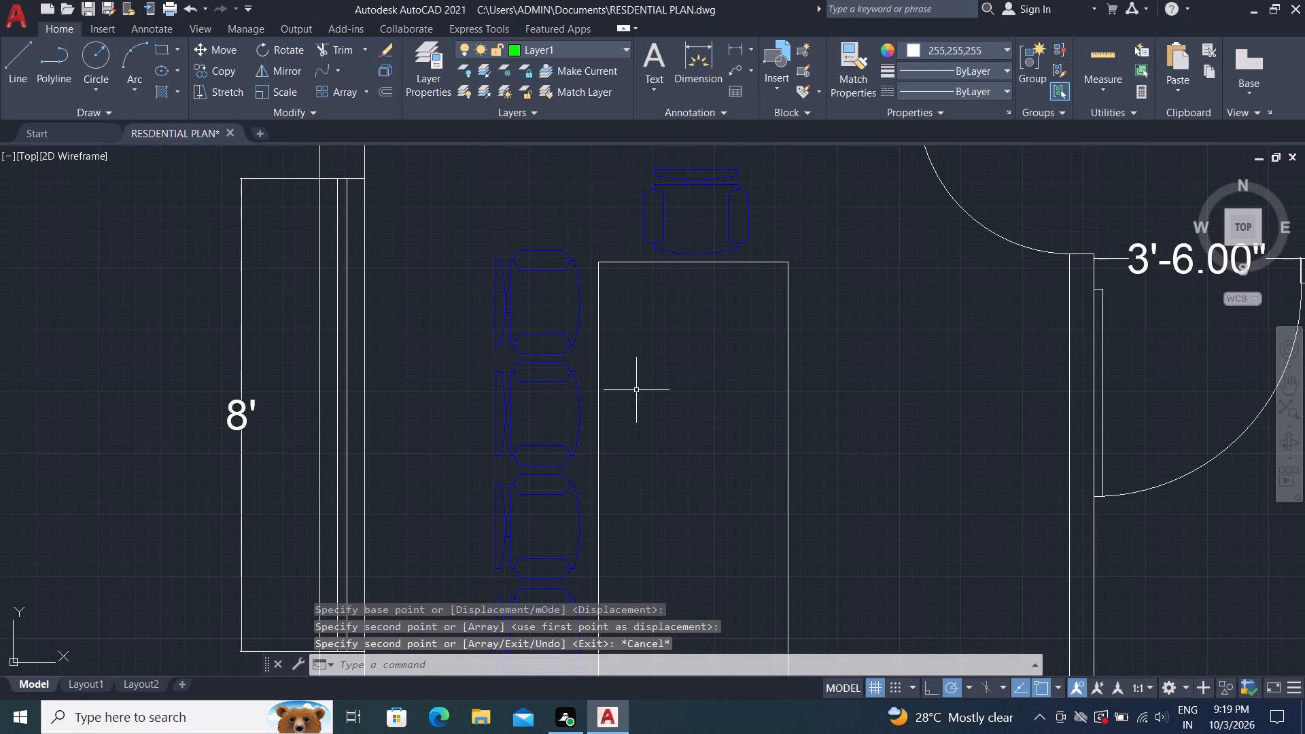
scroll(553, 122, down, 2)
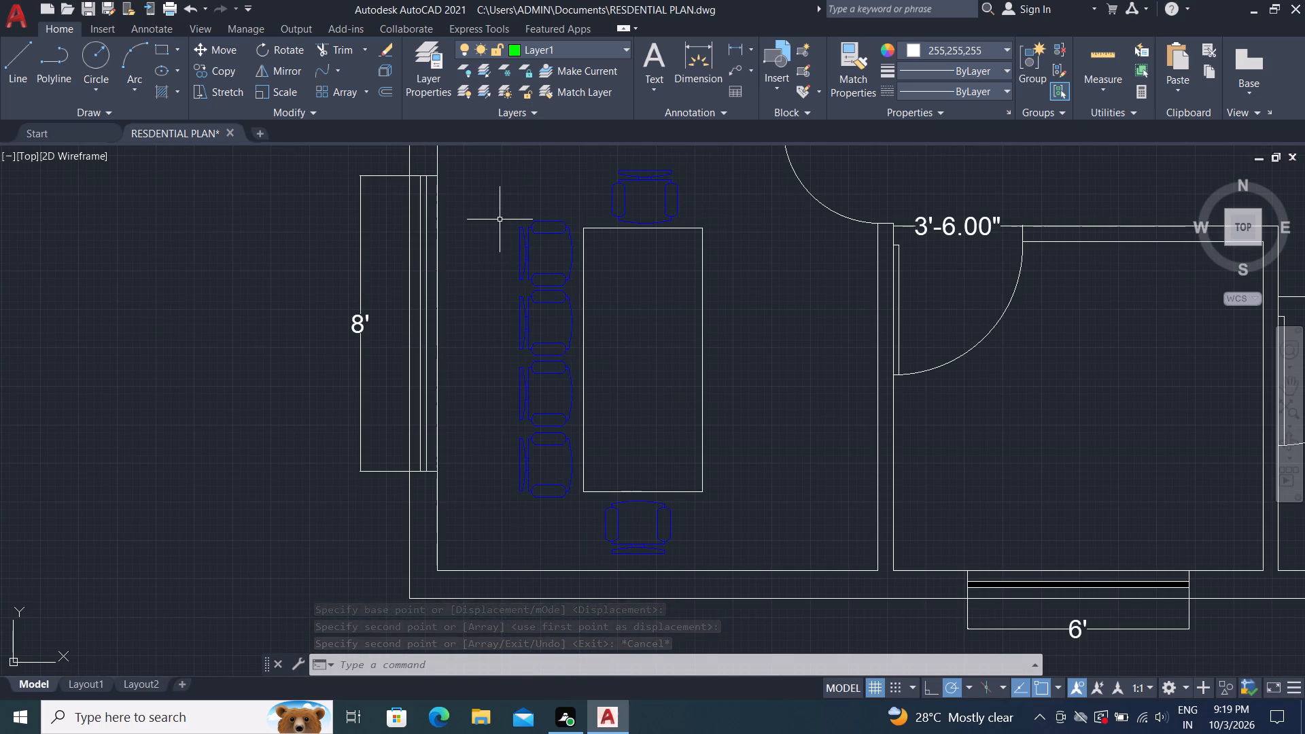
click(493, 213)
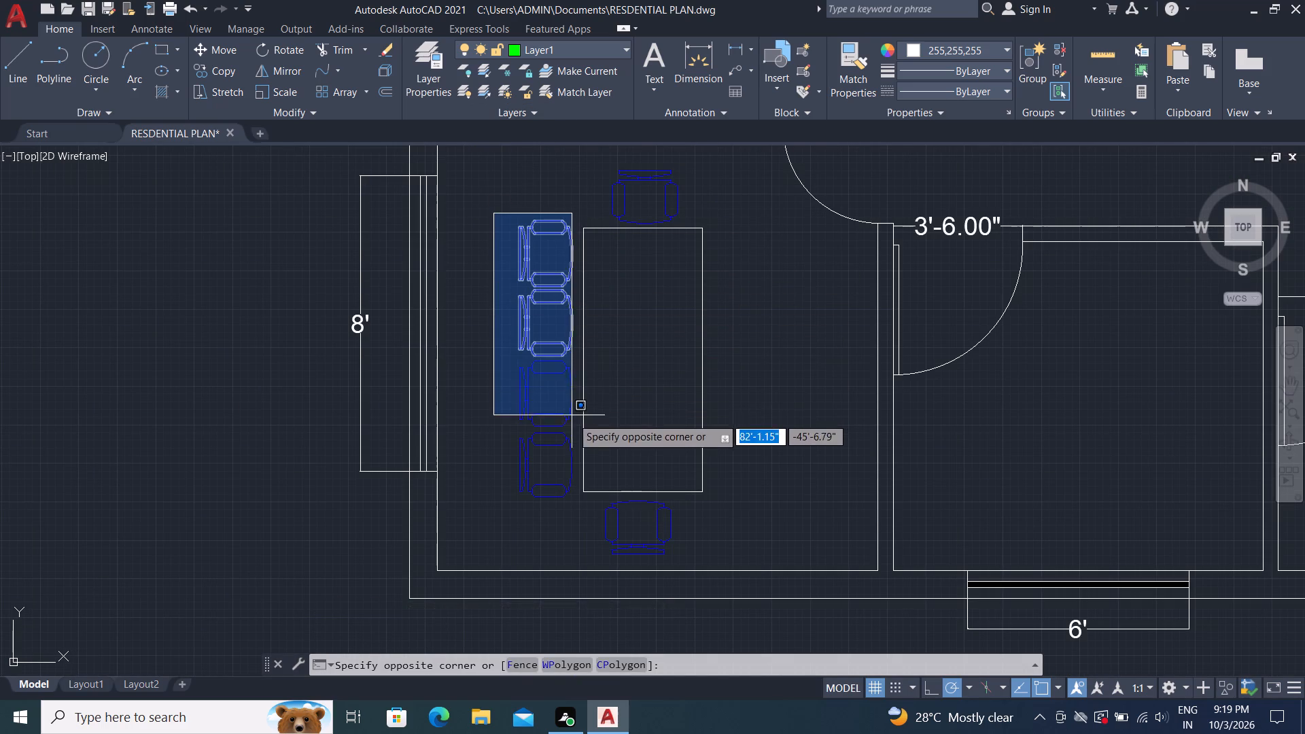
click(580, 508)
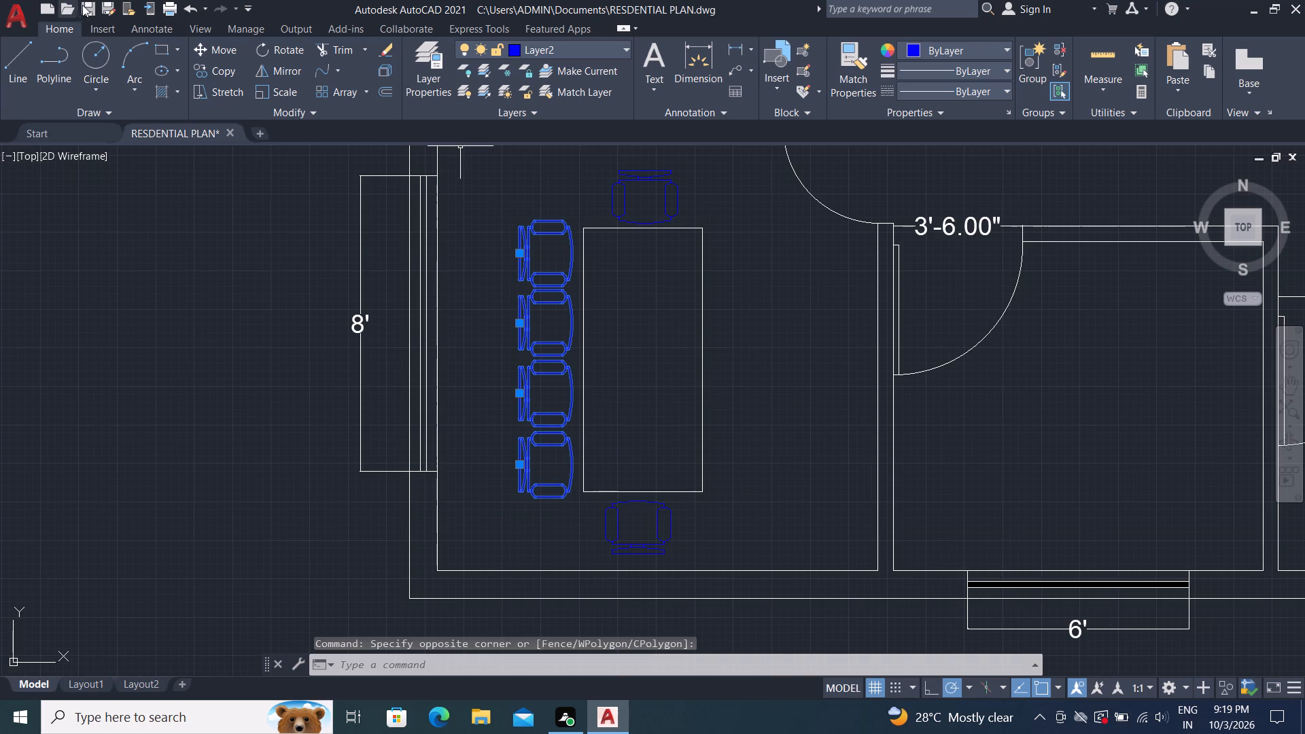
click(261, 70)
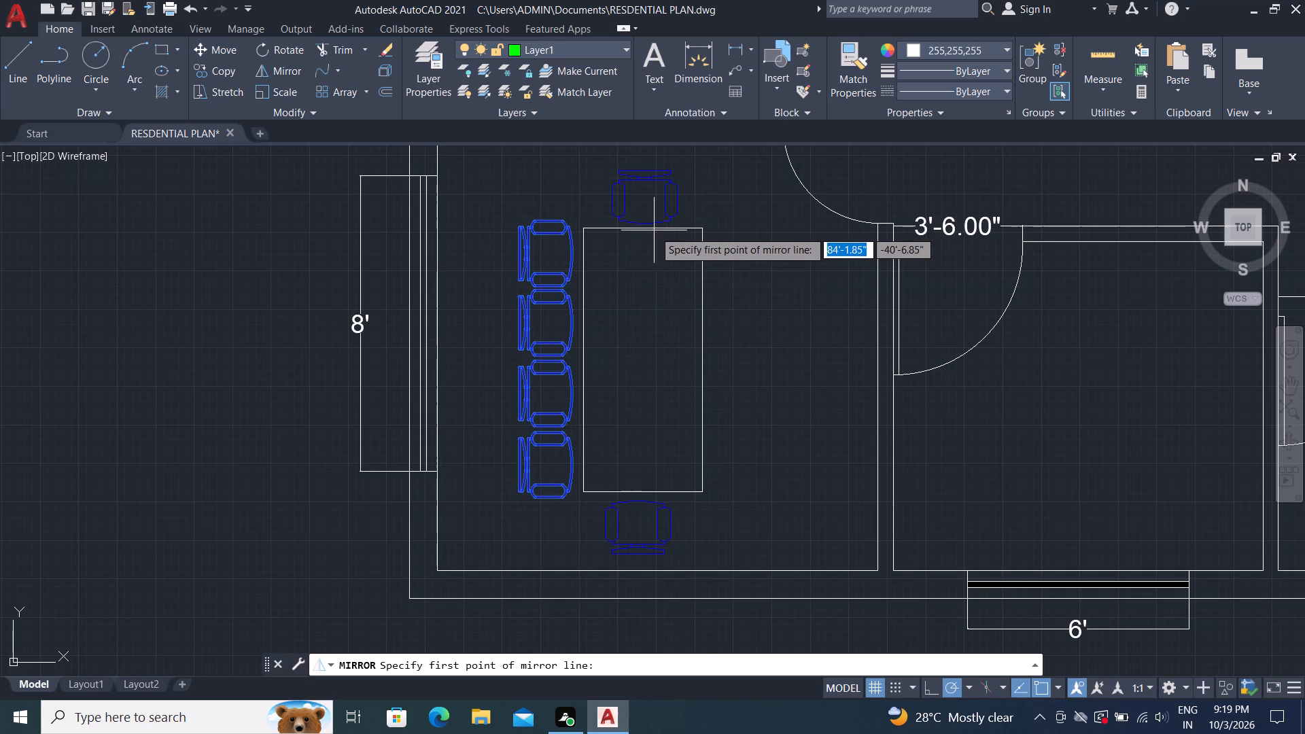
click(642, 228)
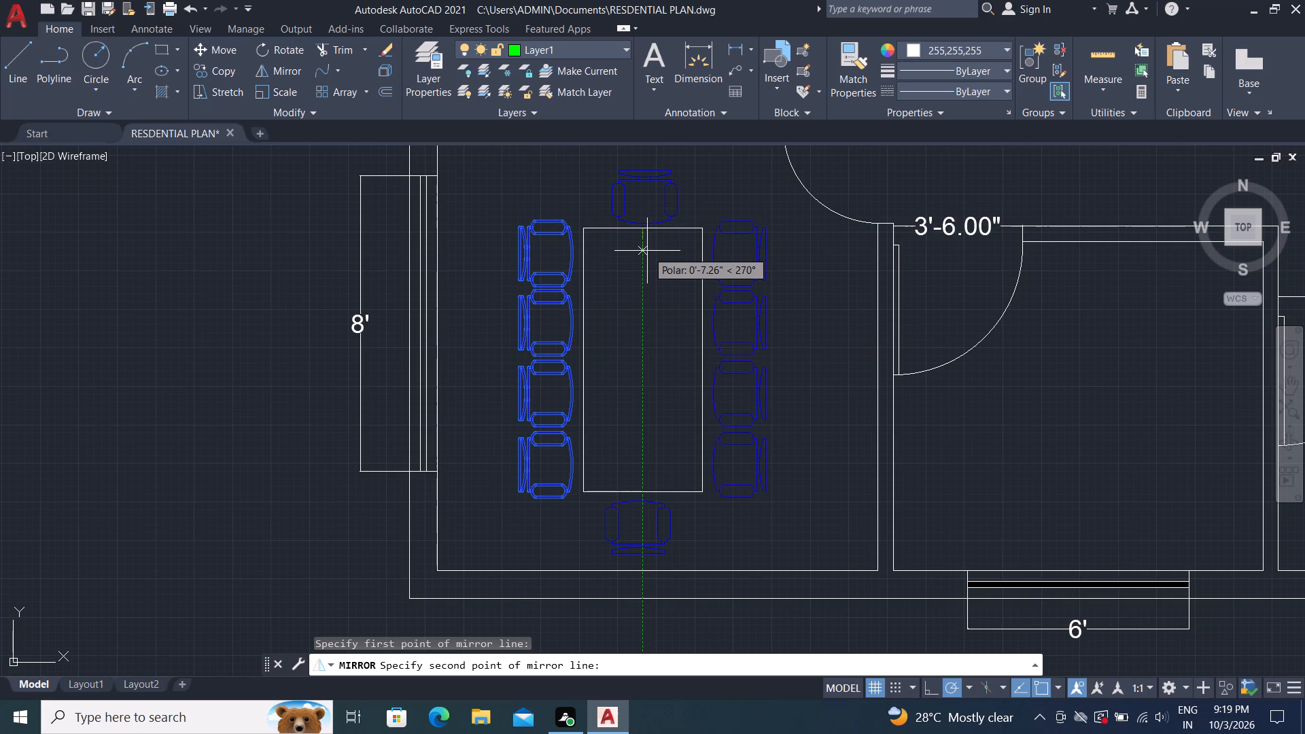
click(637, 260)
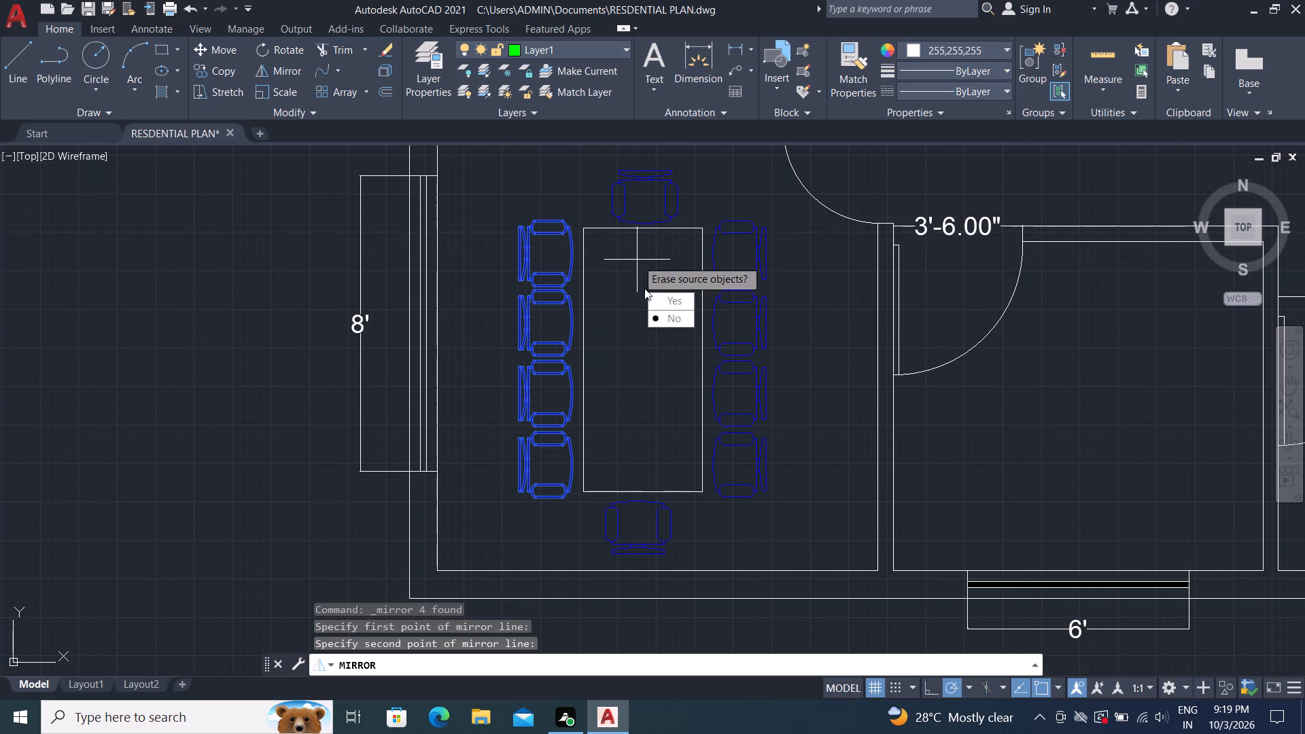
drag(667, 317, 637, 260)
Offset the southwest room's table outline 2" inward to form a border.
scroll(644, 281, down, 1)
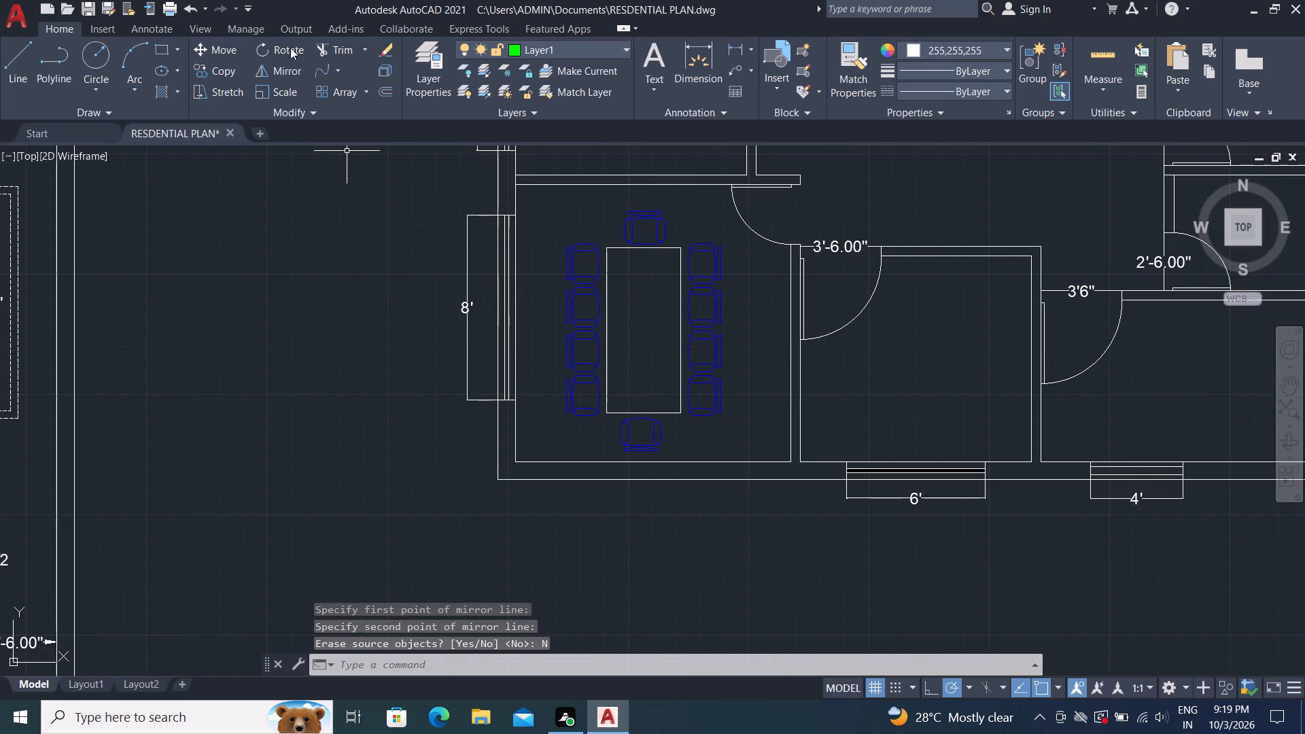
text(o)
key(space)
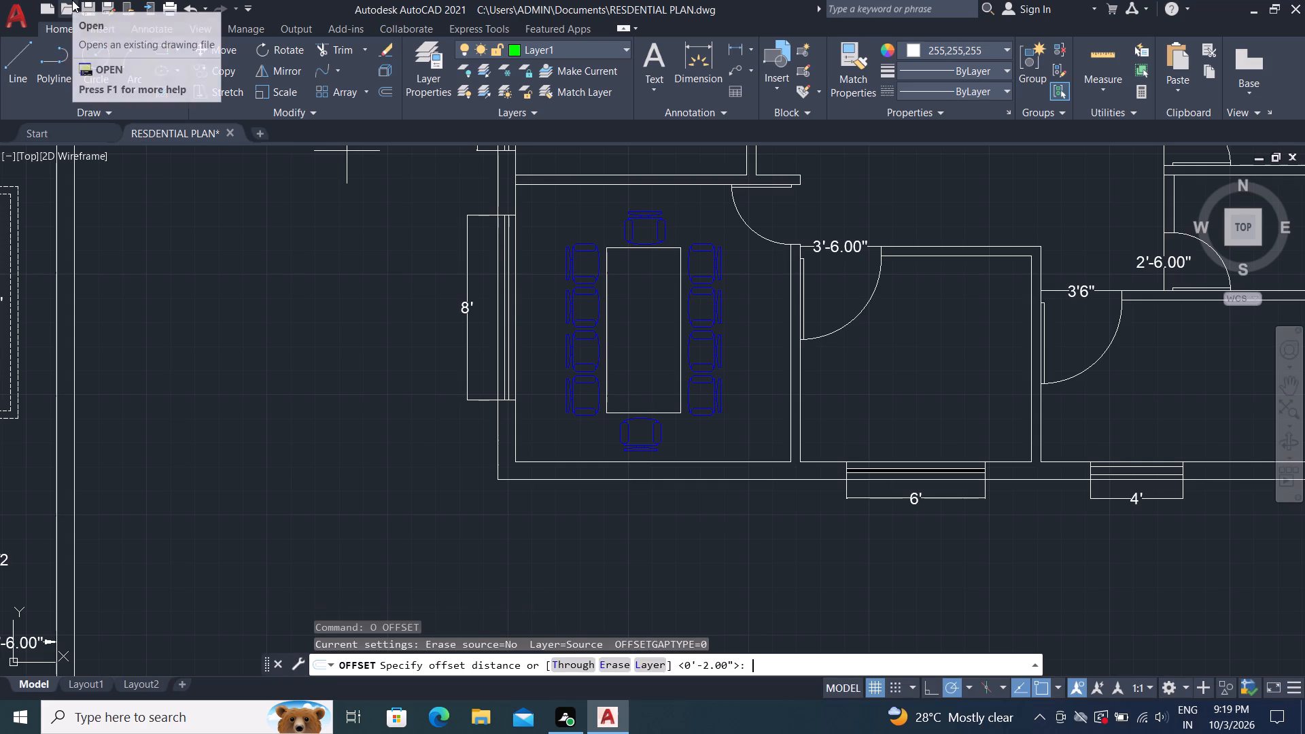
key(space)
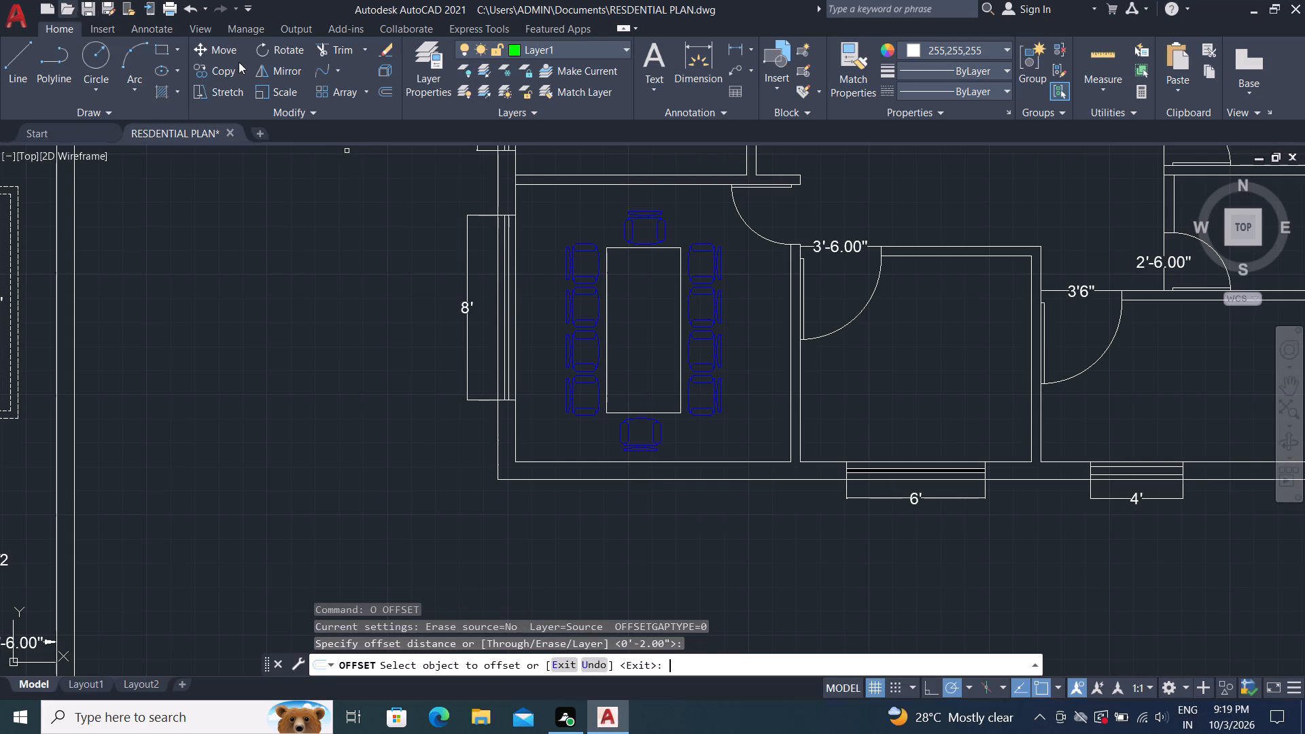
click(607, 262)
click(639, 279)
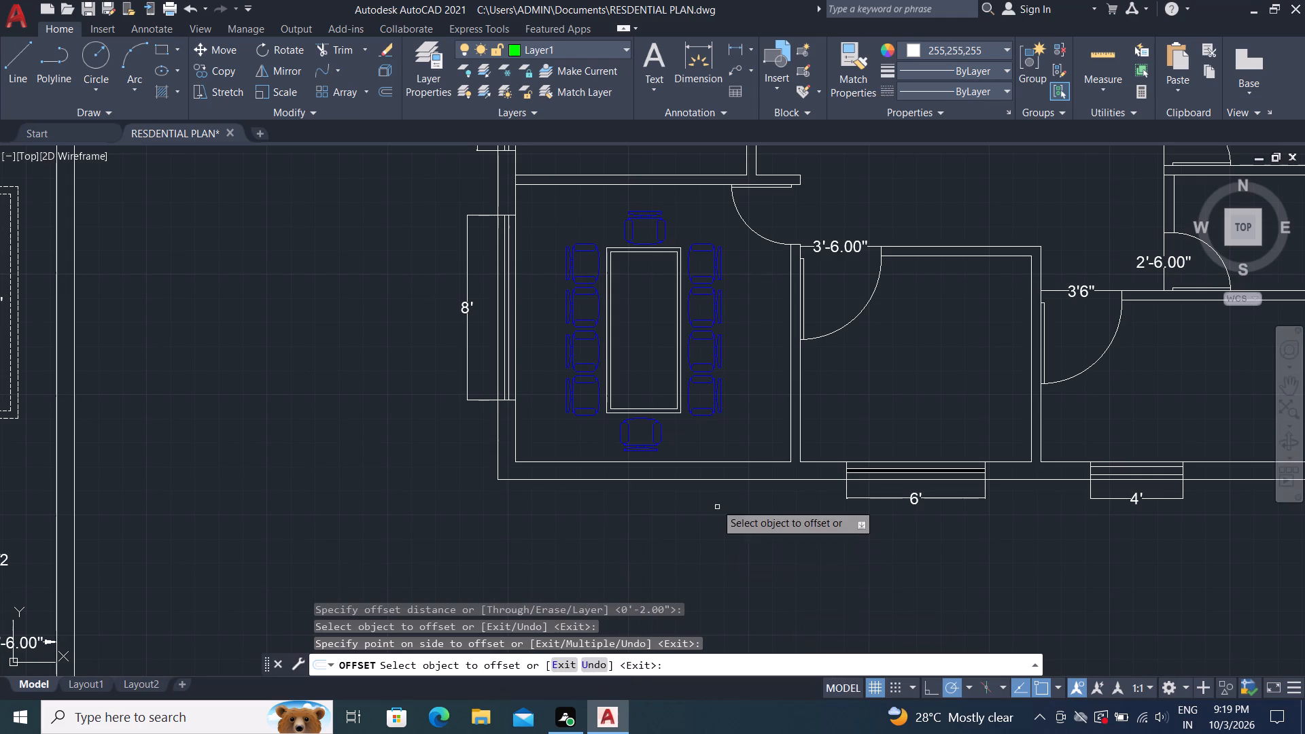
Draw diagonal lines joining the table's inner and outer outlines at its northwest and northeast corners.
click(18, 50)
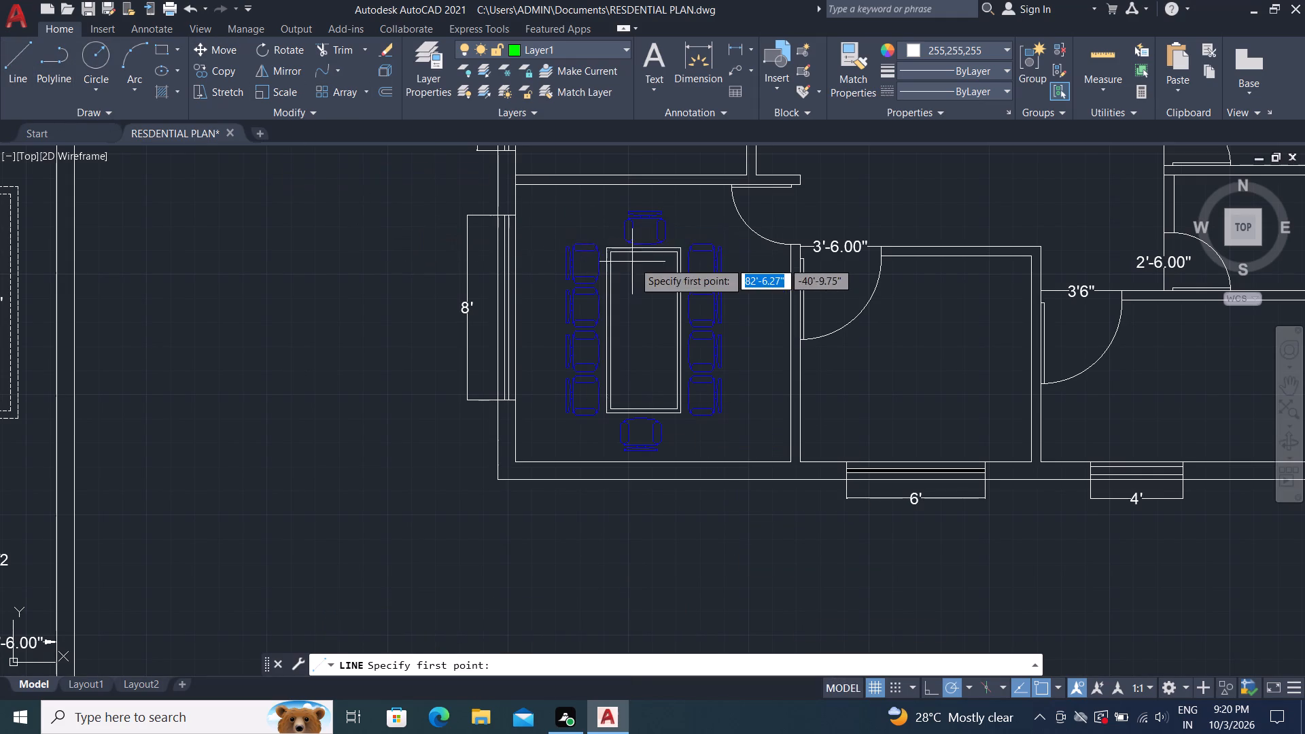
scroll(633, 262, up, 3)
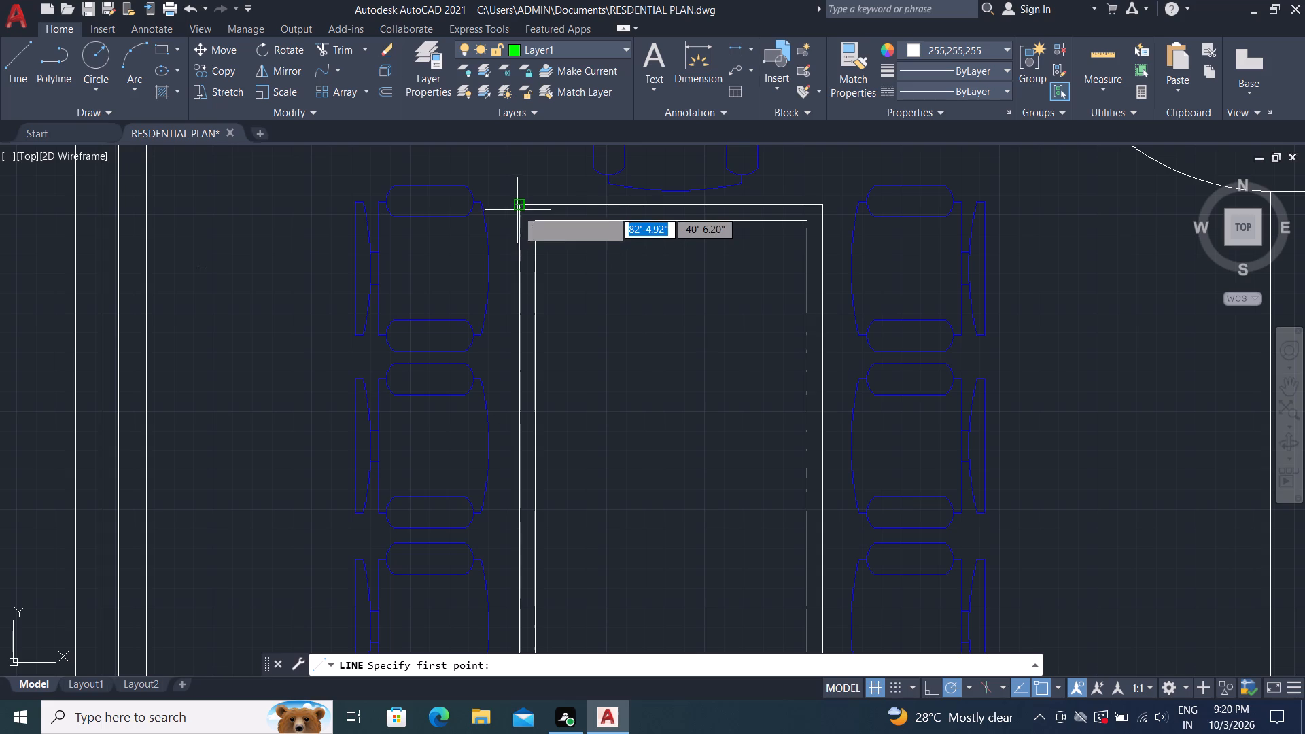
click(519, 207)
click(534, 222)
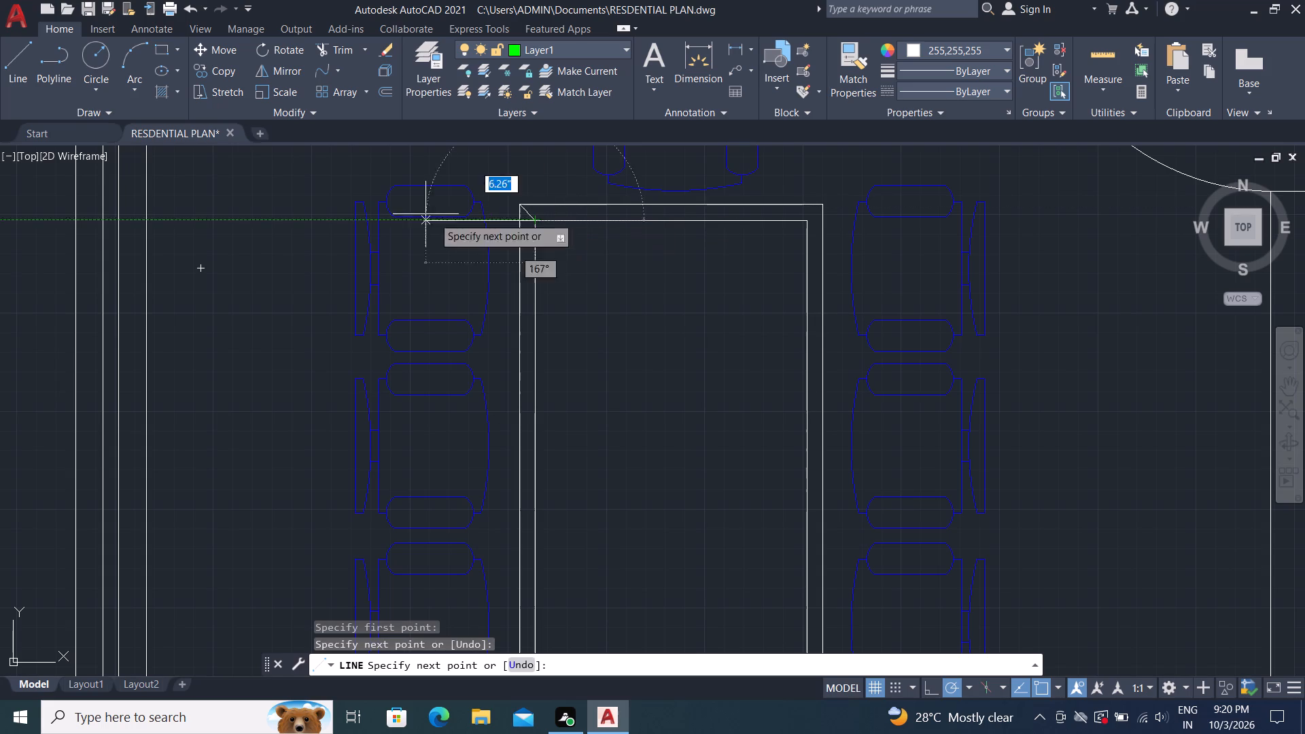
click(18, 44)
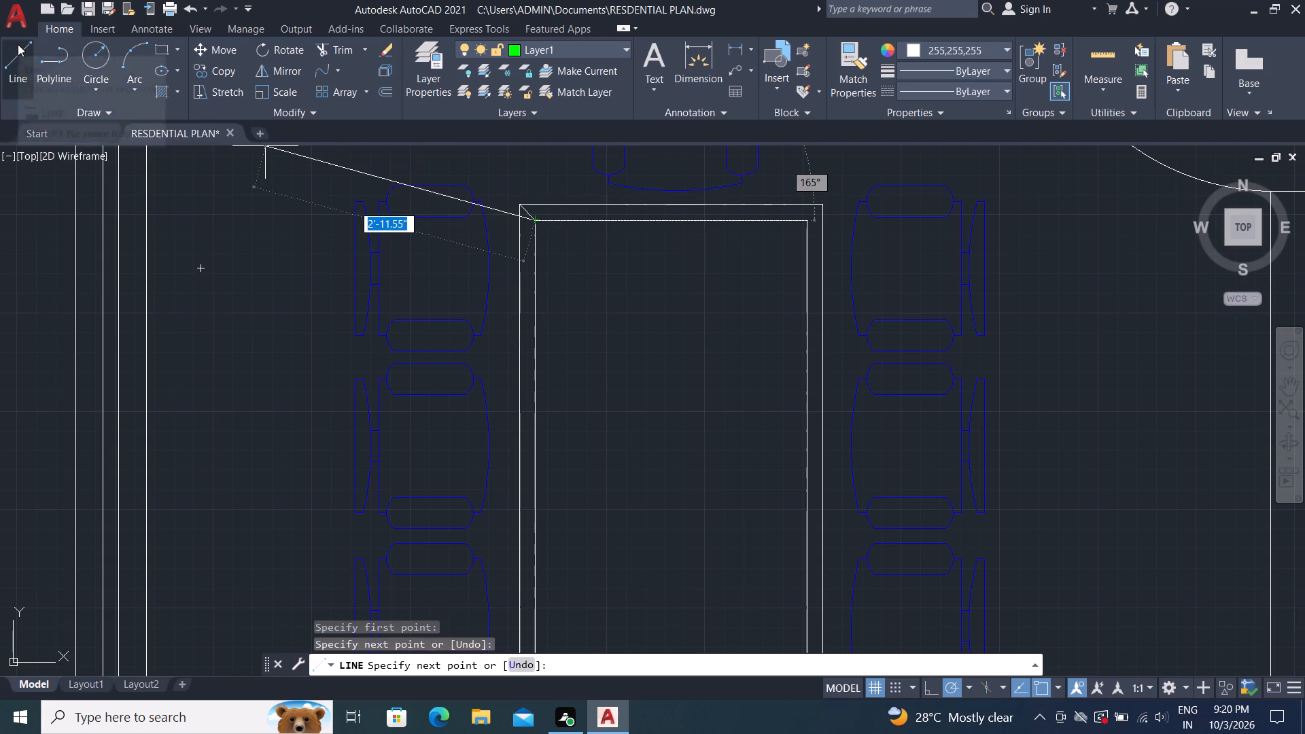
scroll(843, 209, up, 3)
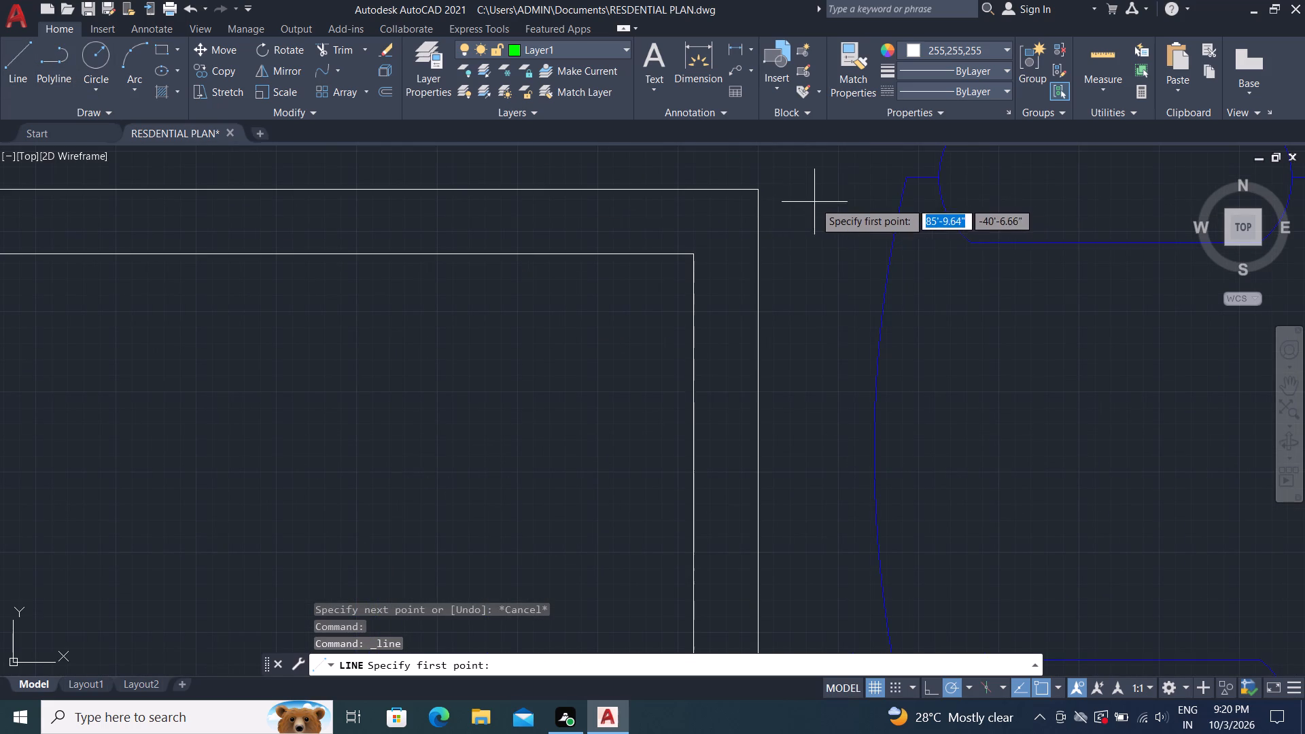
click(756, 188)
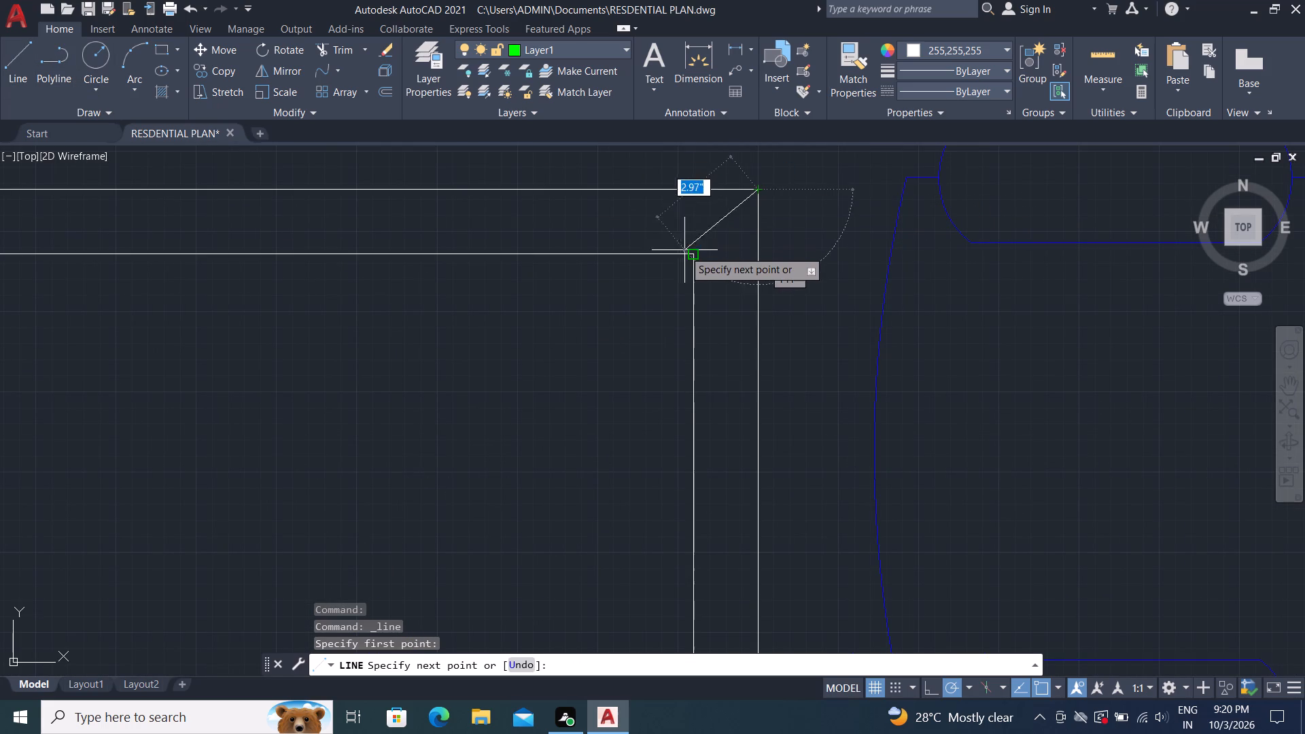
click(691, 254)
scroll(702, 232, down, 4)
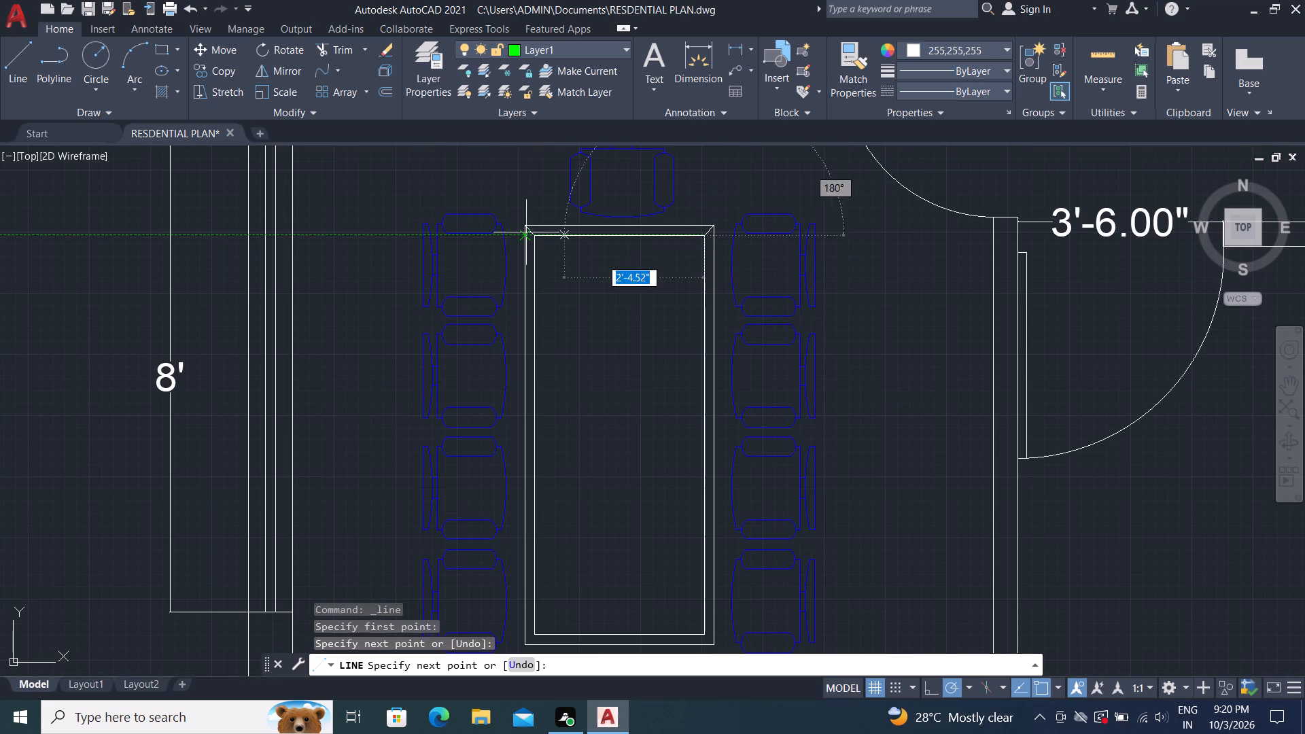
Draw diagonal lines joining the table's inner and outer outlines at its southeast and southwest corners.
click(26, 52)
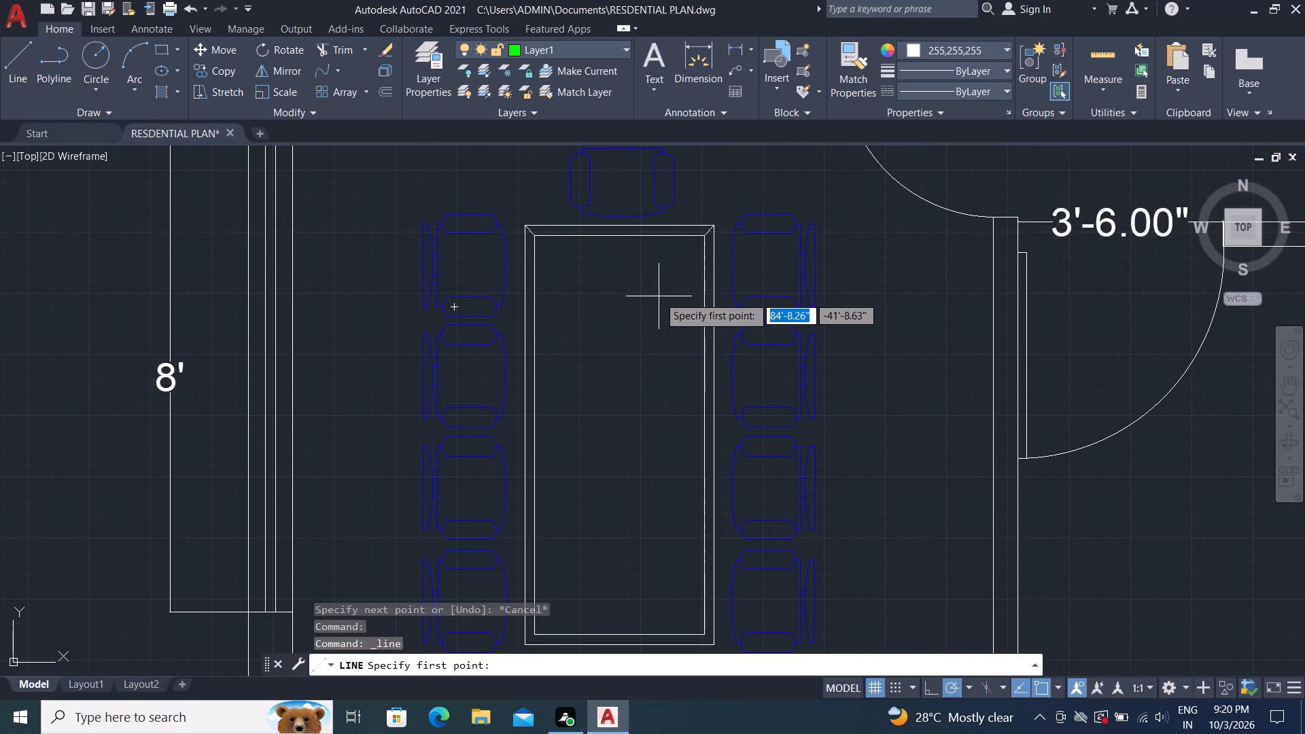
scroll(659, 296, down, 1)
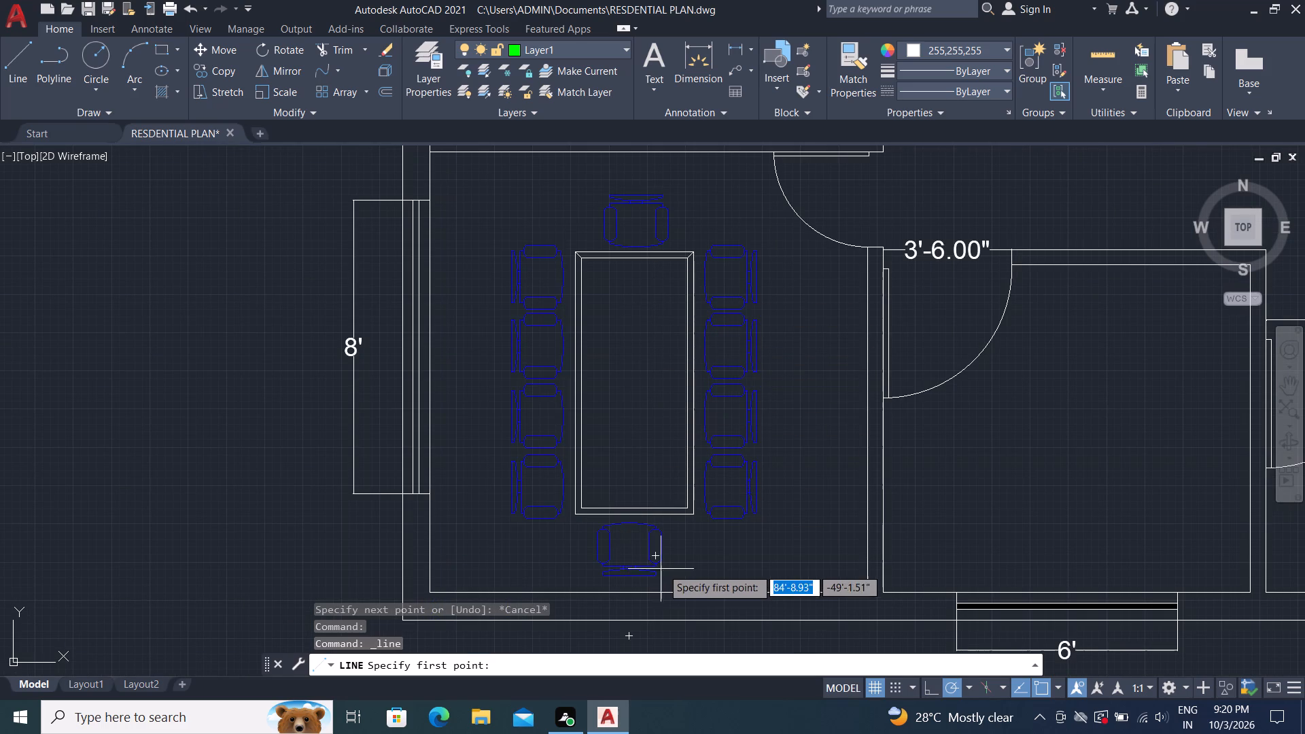
scroll(671, 536, up, 3)
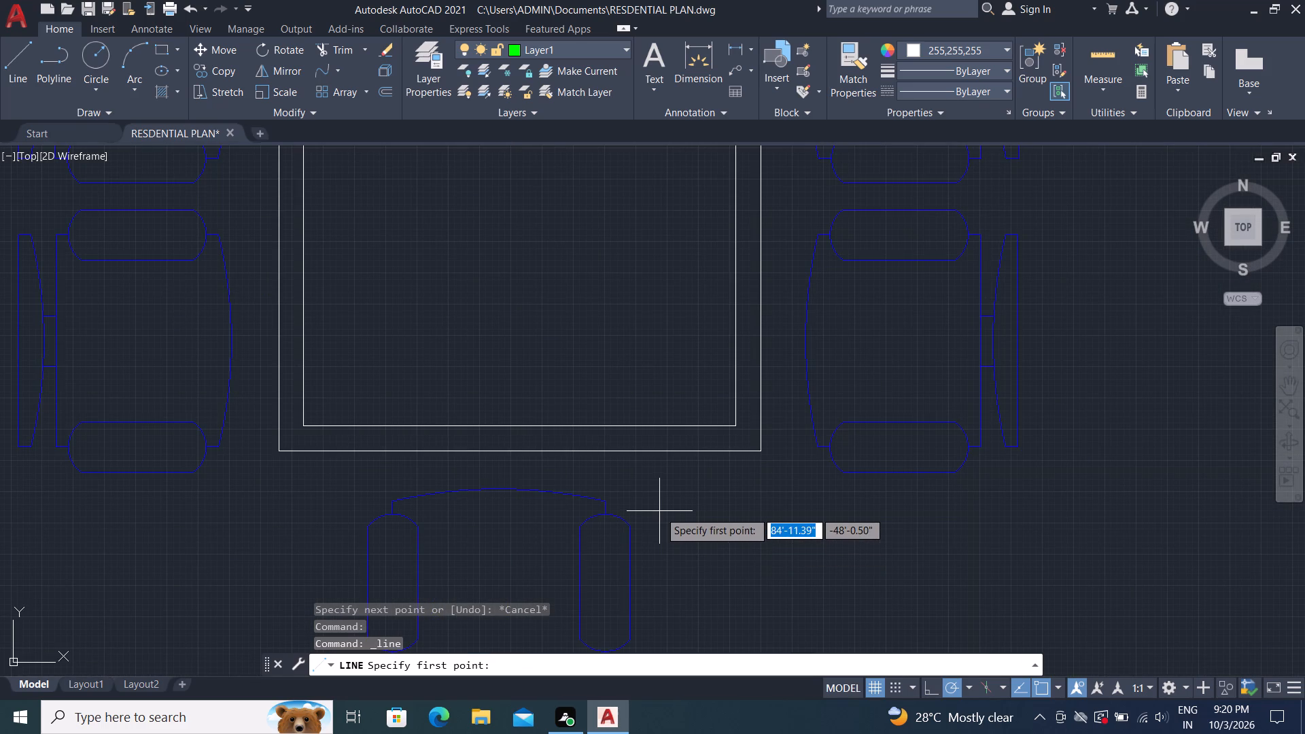
click(737, 427)
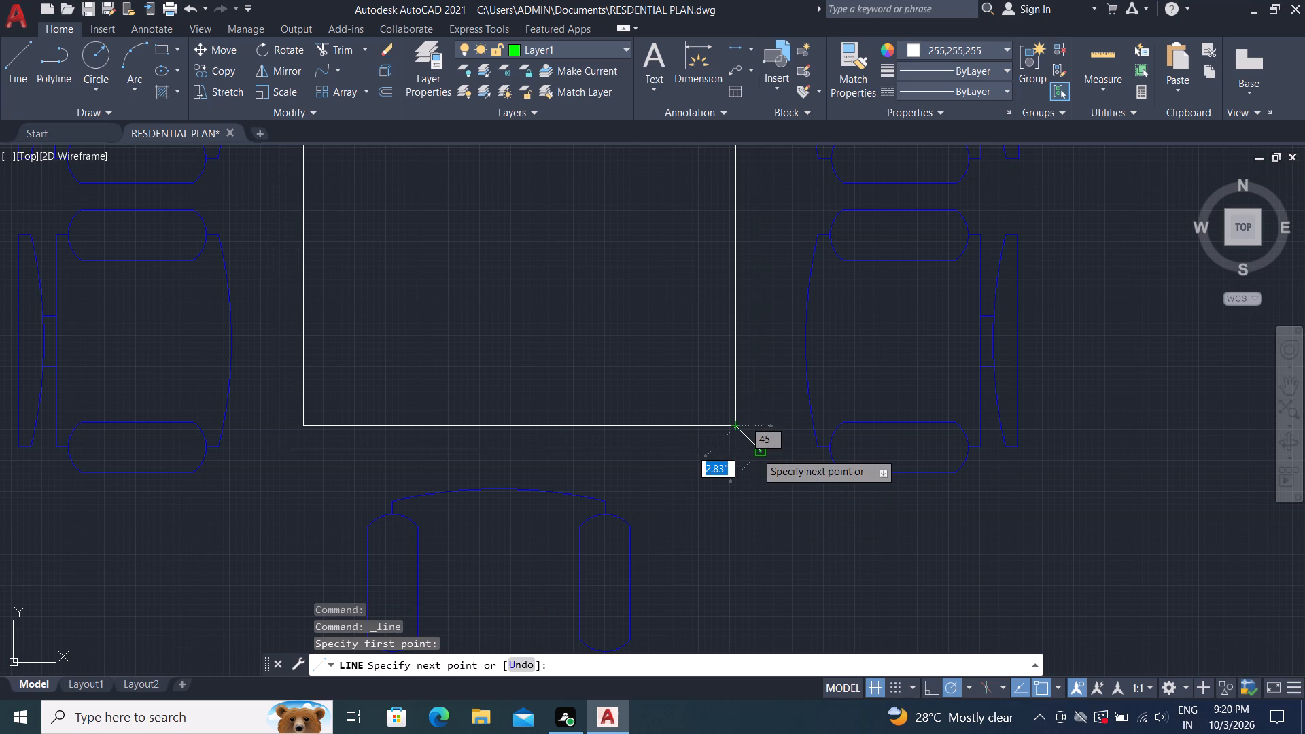
click(757, 452)
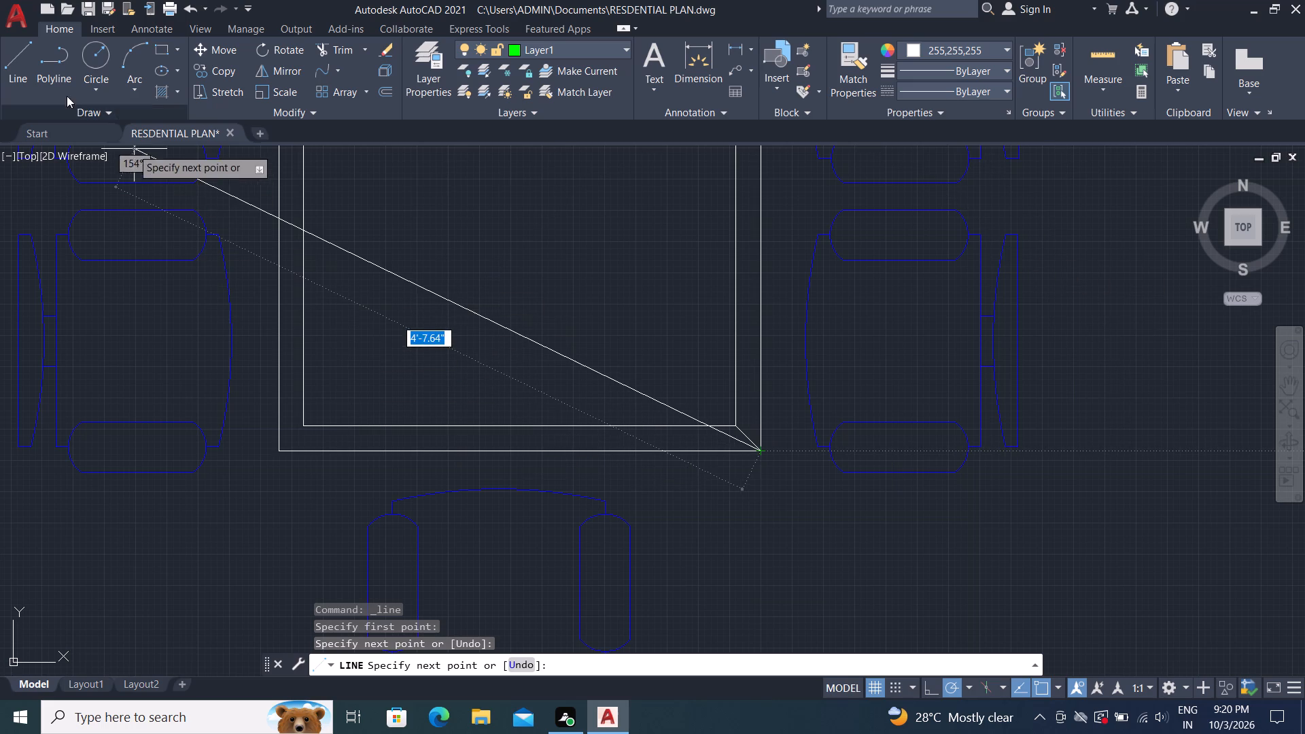
click(19, 52)
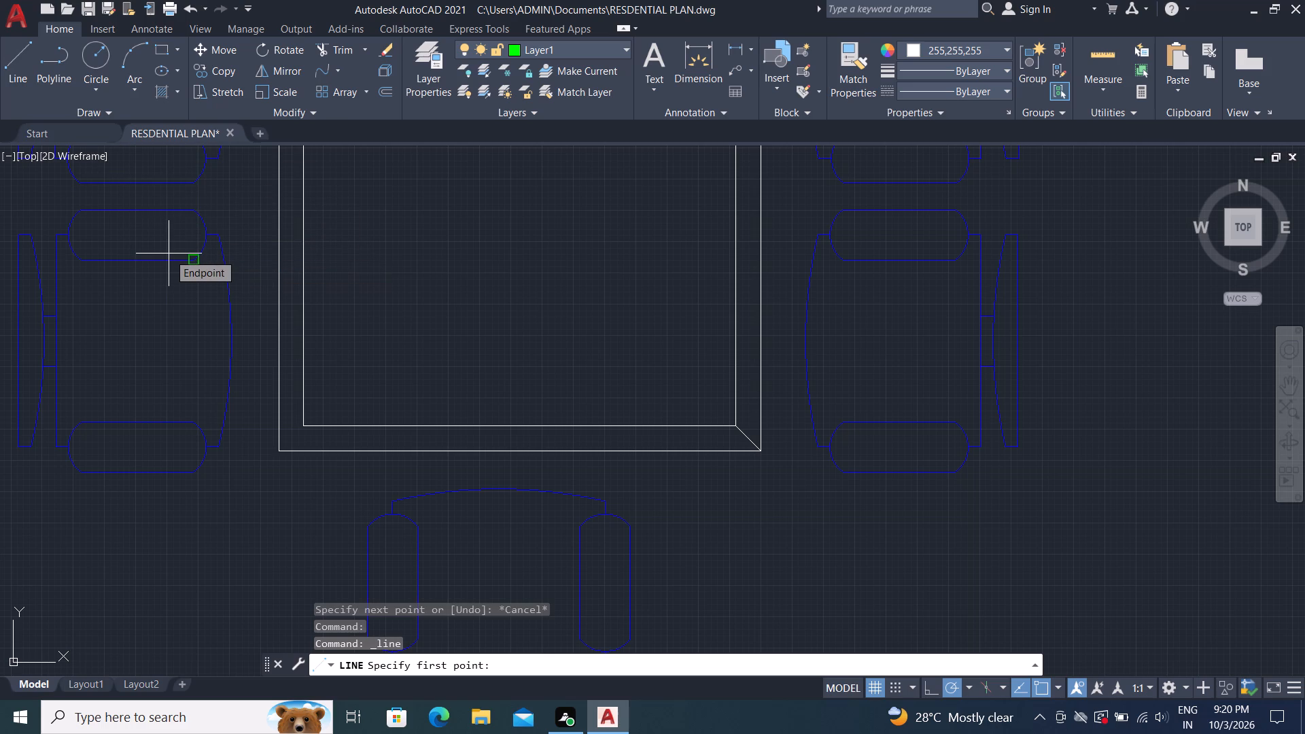
scroll(333, 493, up, 2)
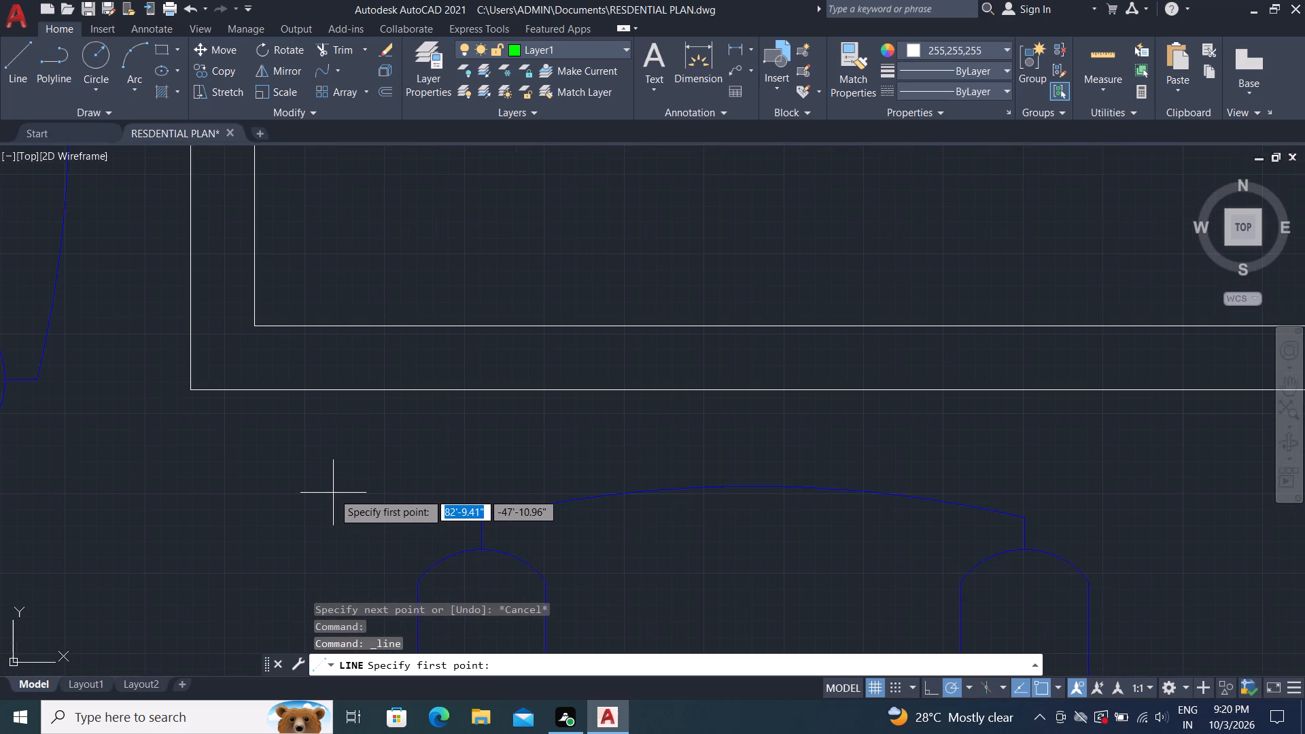
click(256, 323)
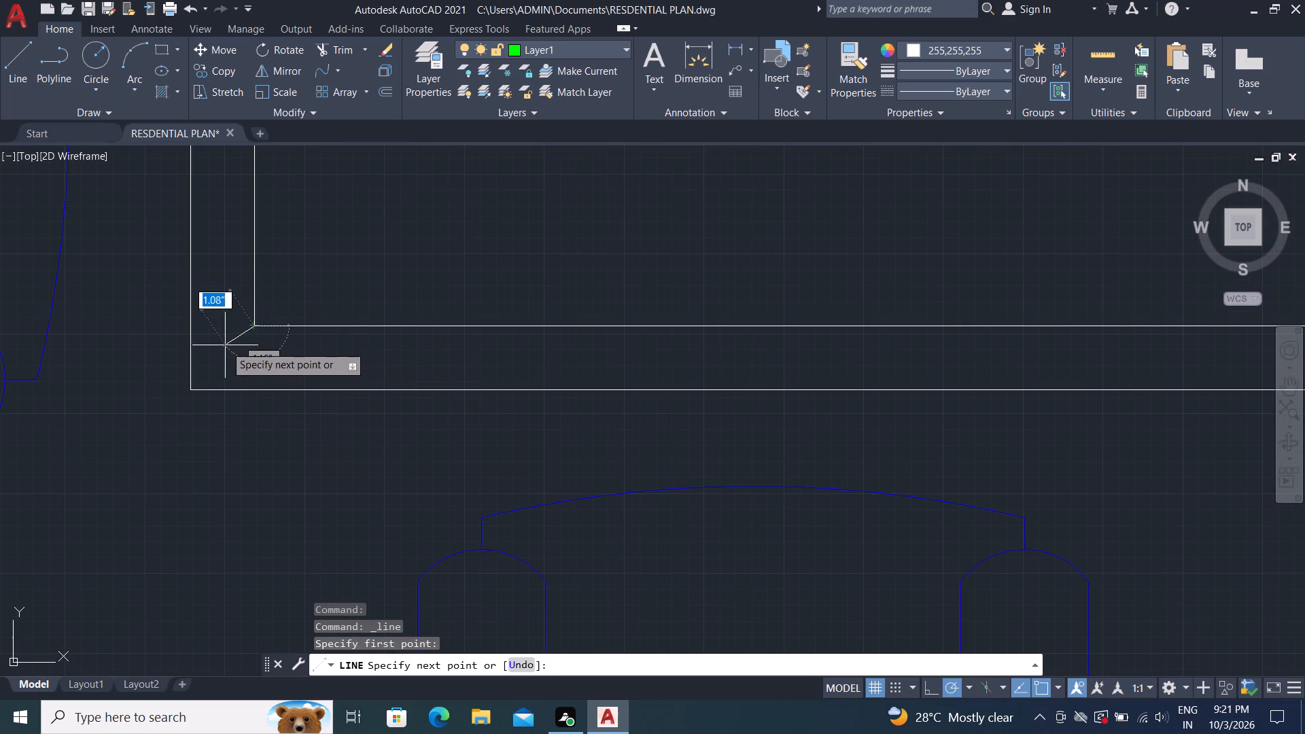
click(192, 387)
scroll(266, 385, down, 2)
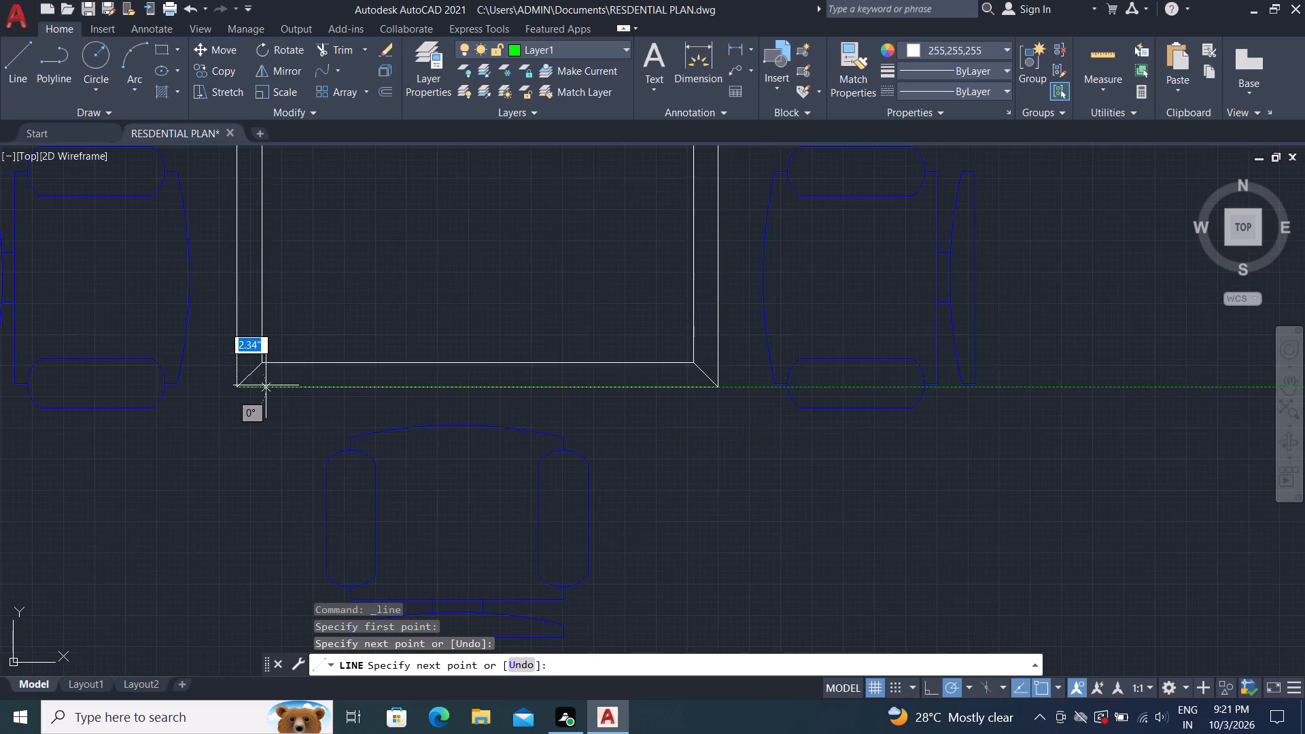
scroll(266, 385, down, 4)
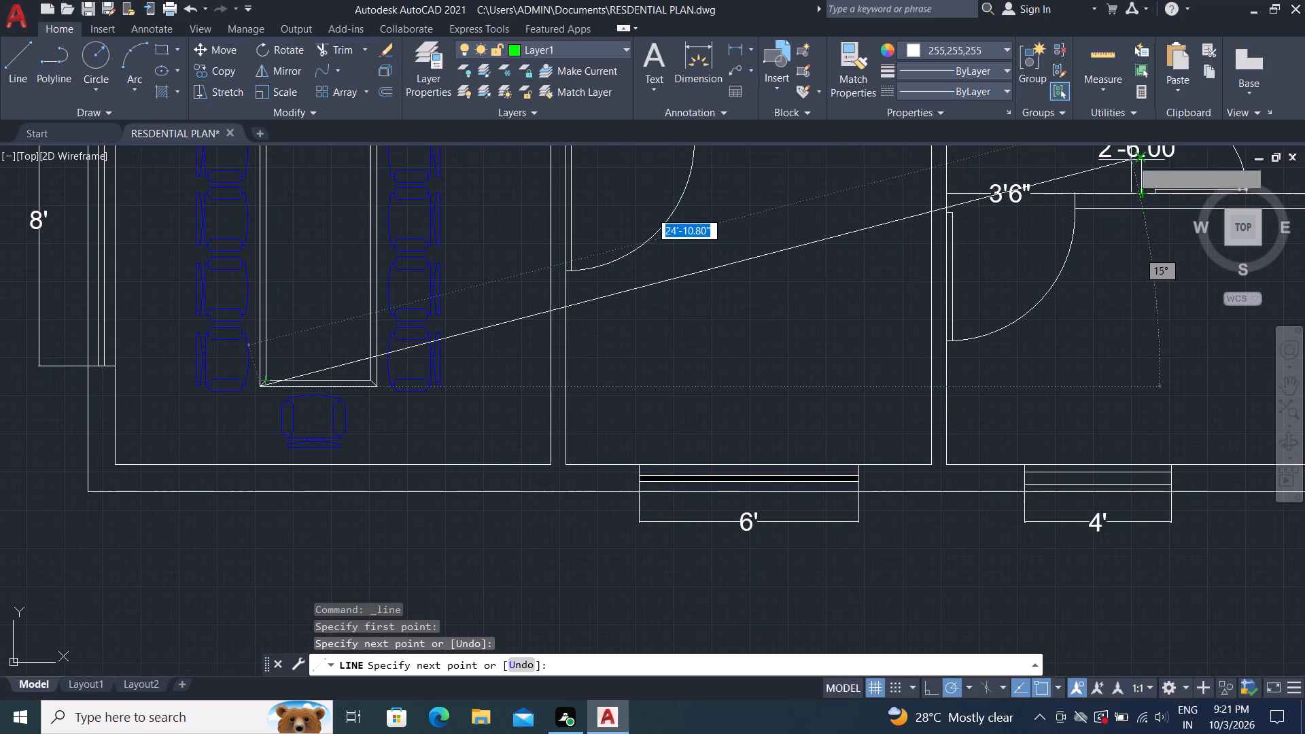
Draw a rectangle about 1'-5" wide by 4'-1" long in the southeast corner of the room just east of the table room.
click(164, 46)
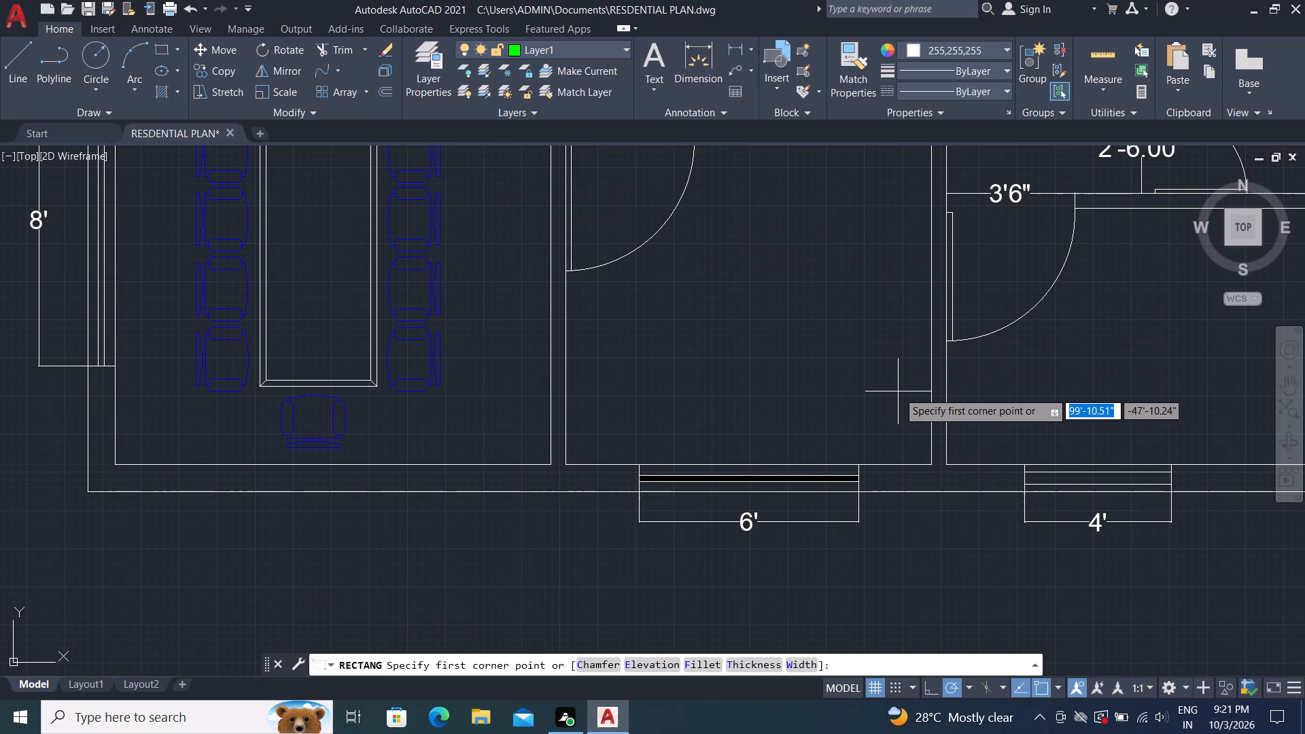
click(929, 465)
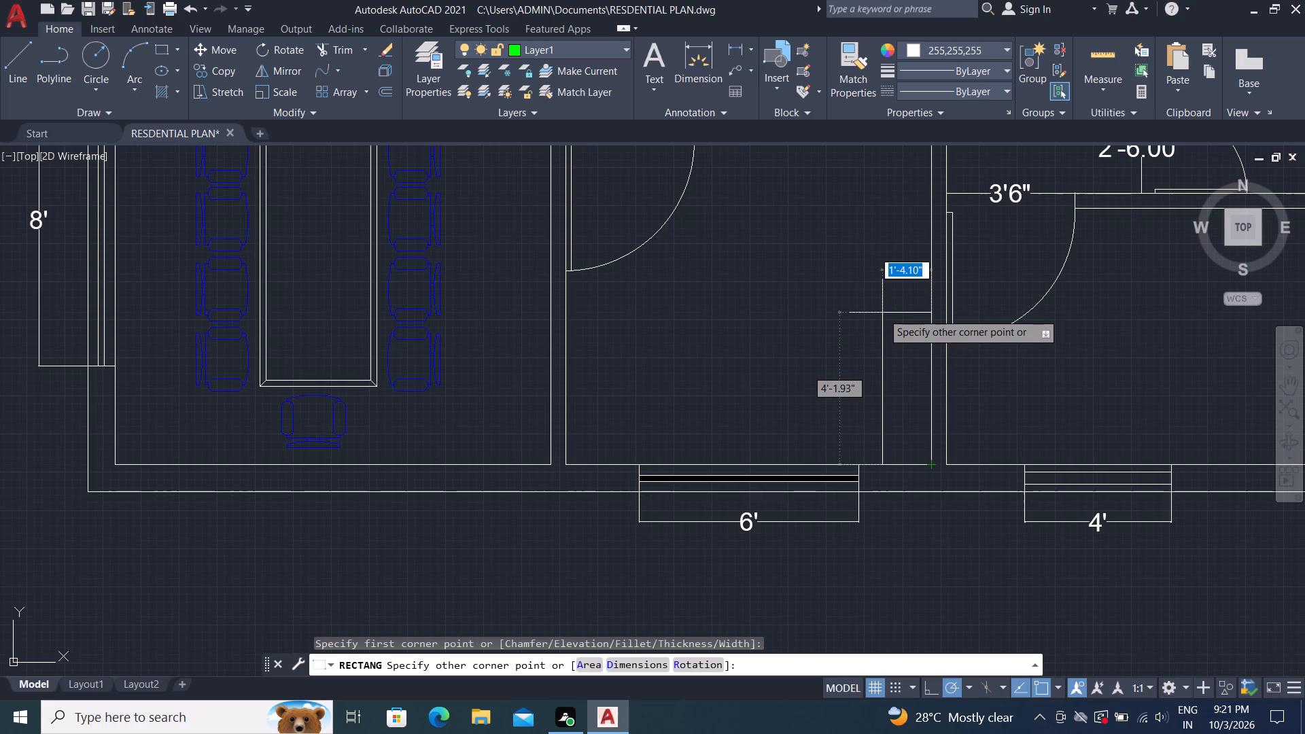
click(878, 316)
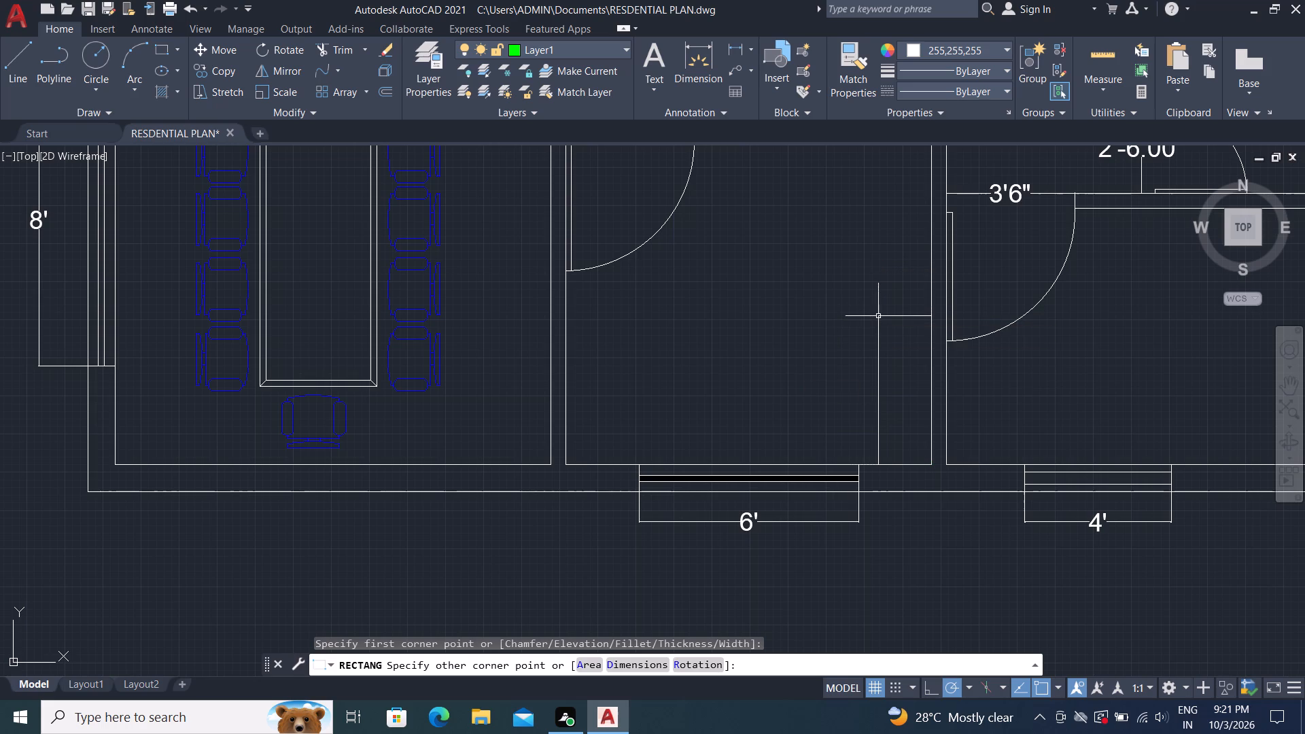
Draw a rectangle about 6'-4" wide by 2' deep extending west and north from the first rectangle's northeast corner on the east wall.
click(167, 44)
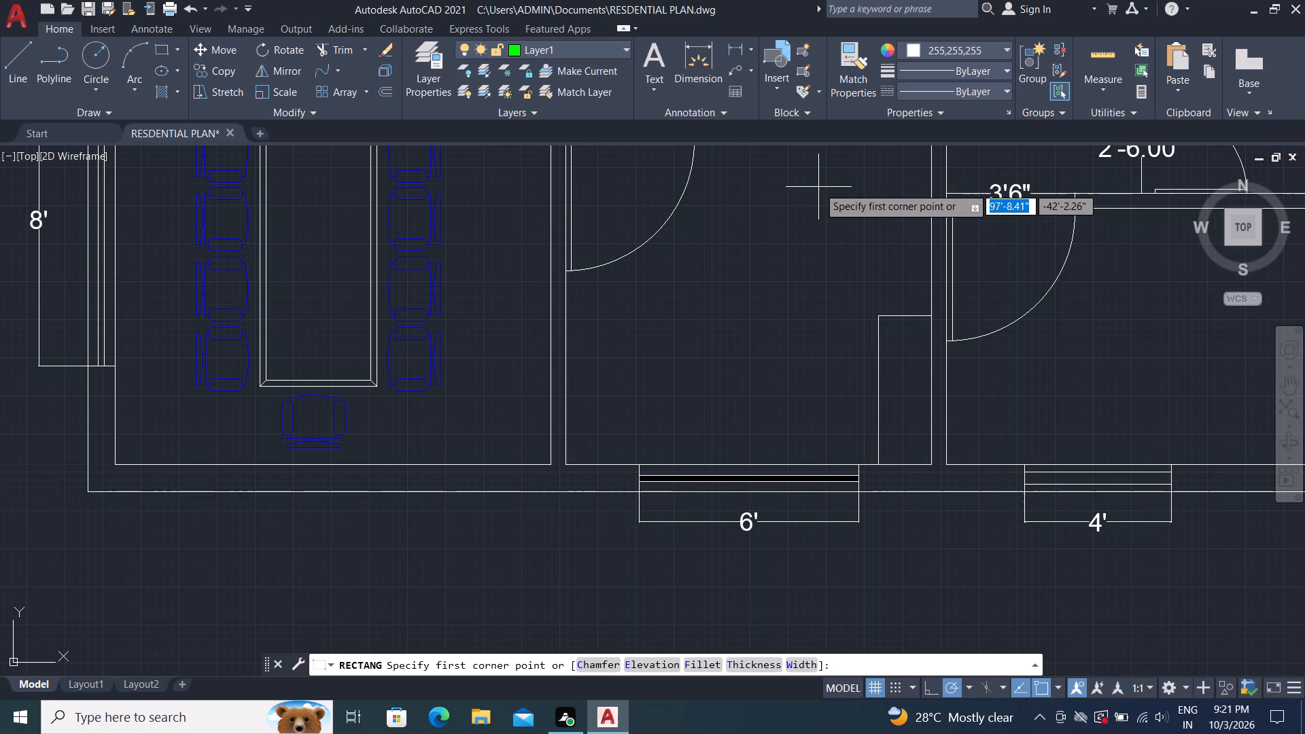
click(930, 316)
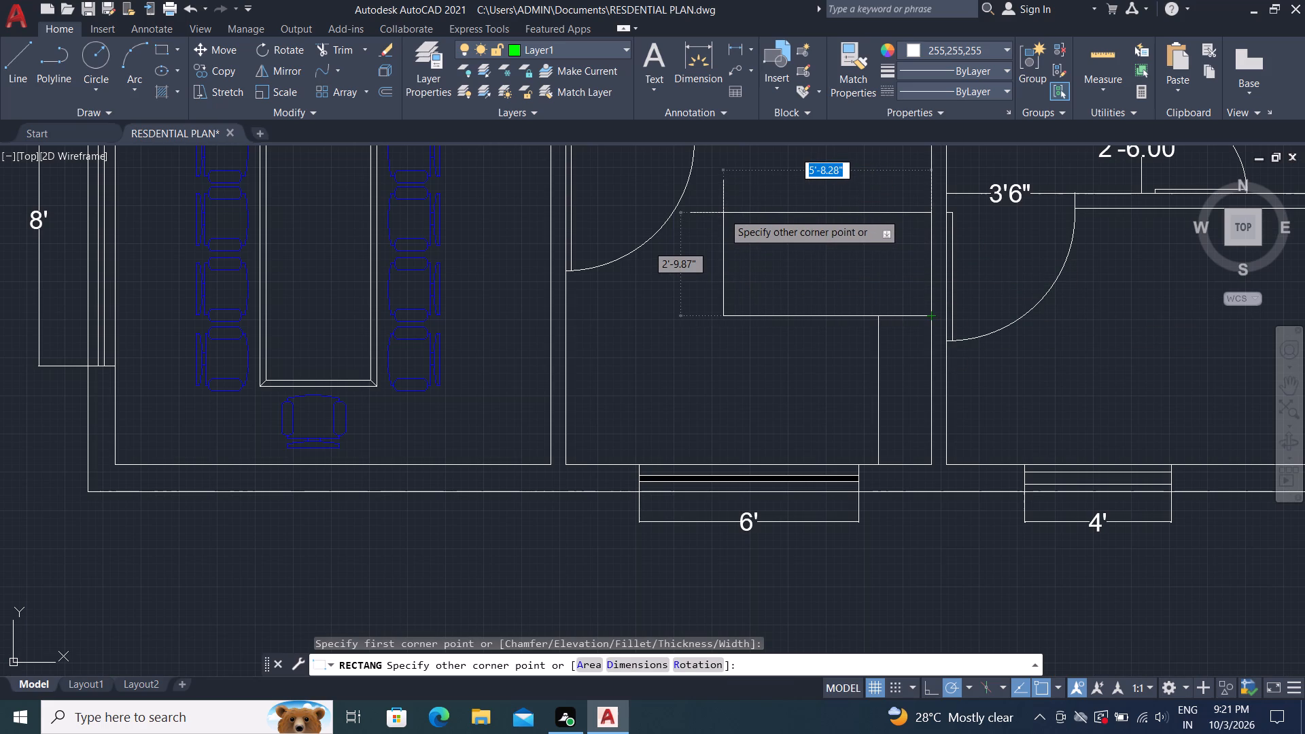
click(699, 243)
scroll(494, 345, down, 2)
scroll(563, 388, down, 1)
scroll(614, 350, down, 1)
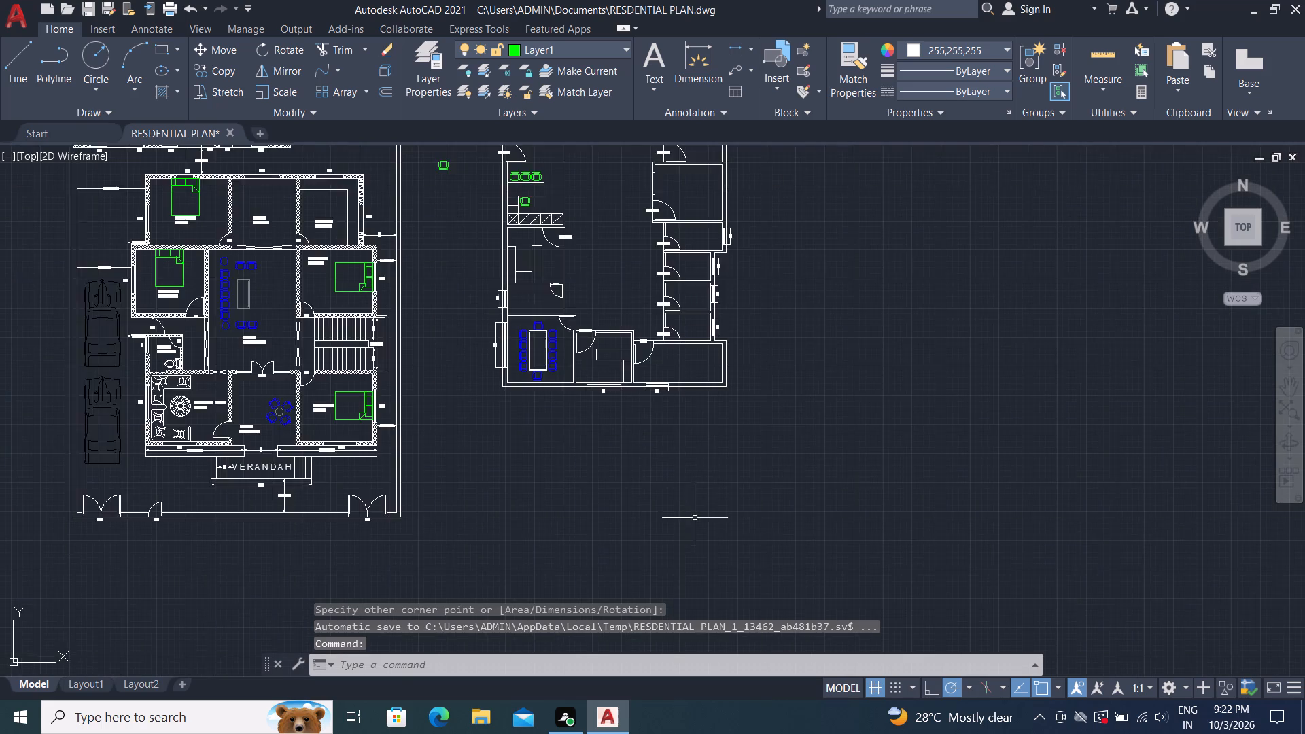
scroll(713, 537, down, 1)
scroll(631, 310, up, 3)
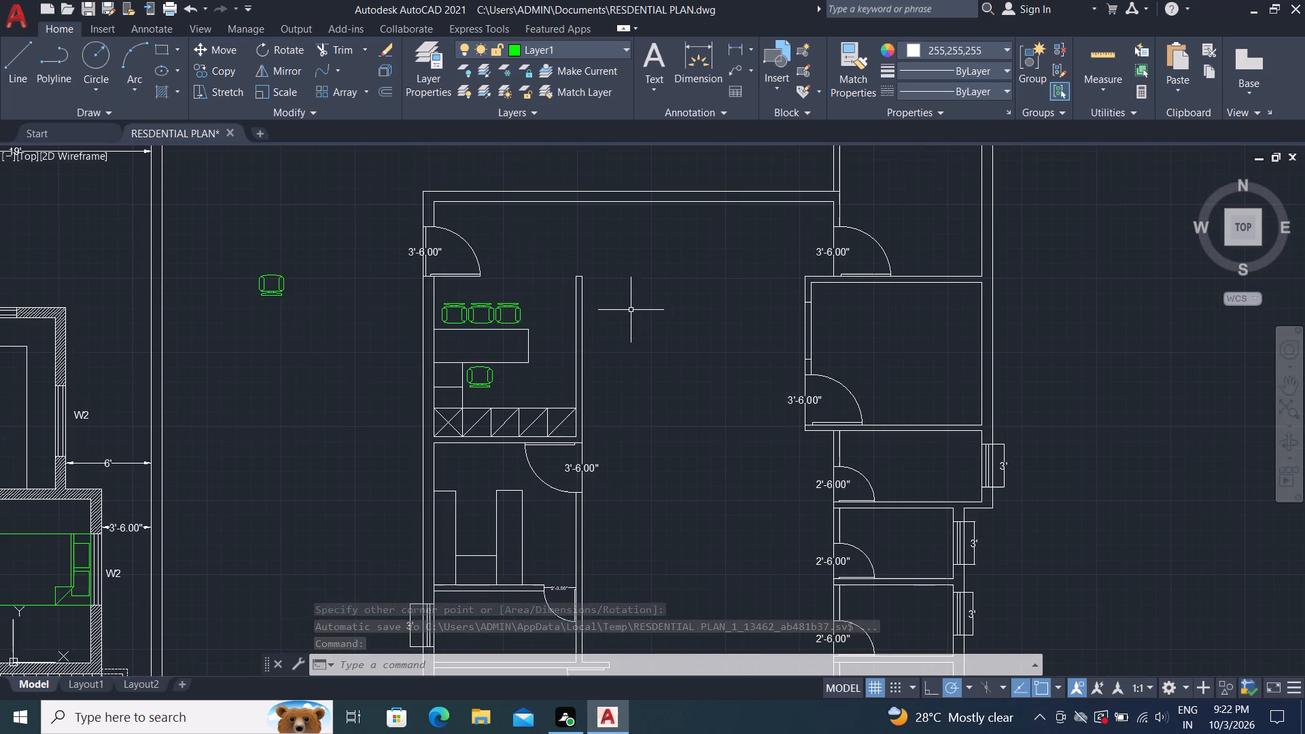
Copy the row of three green armchairs from the northwest office to just north of the desk in the room east of the table room.
scroll(453, 327, up, 4)
scroll(452, 326, down, 2)
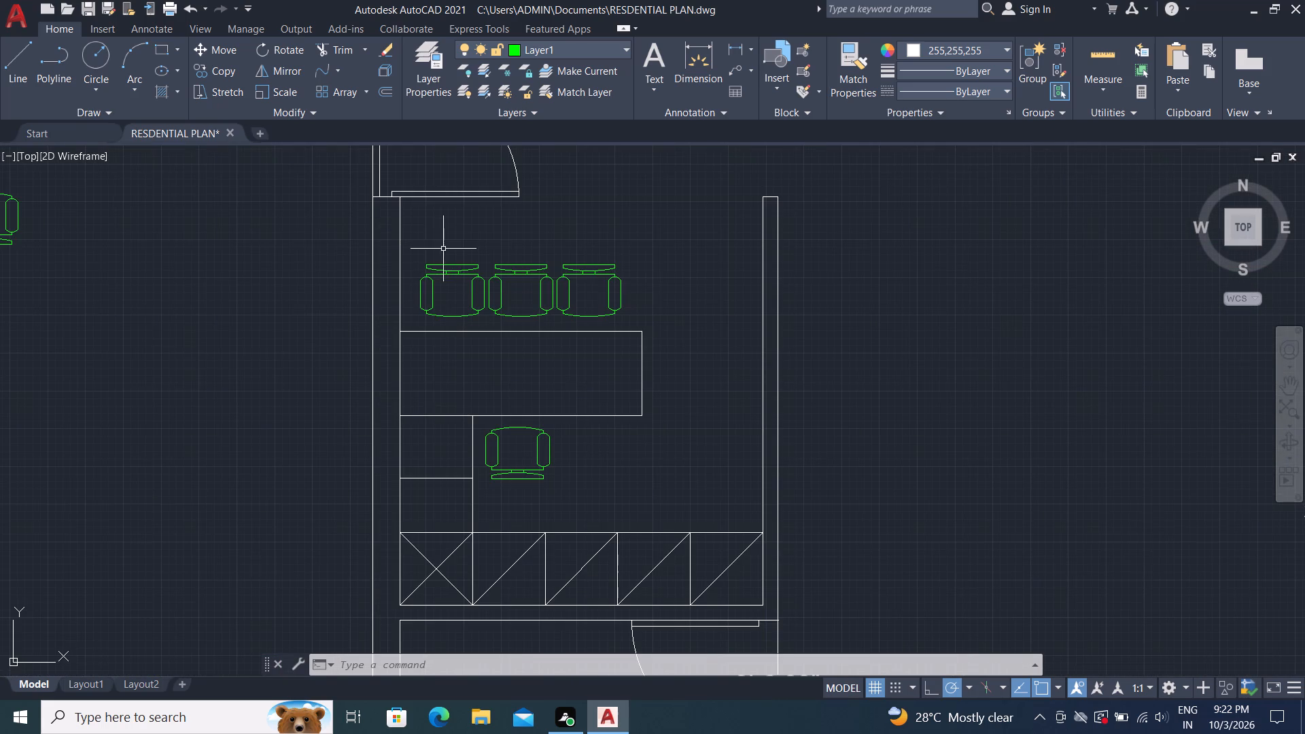
click(407, 252)
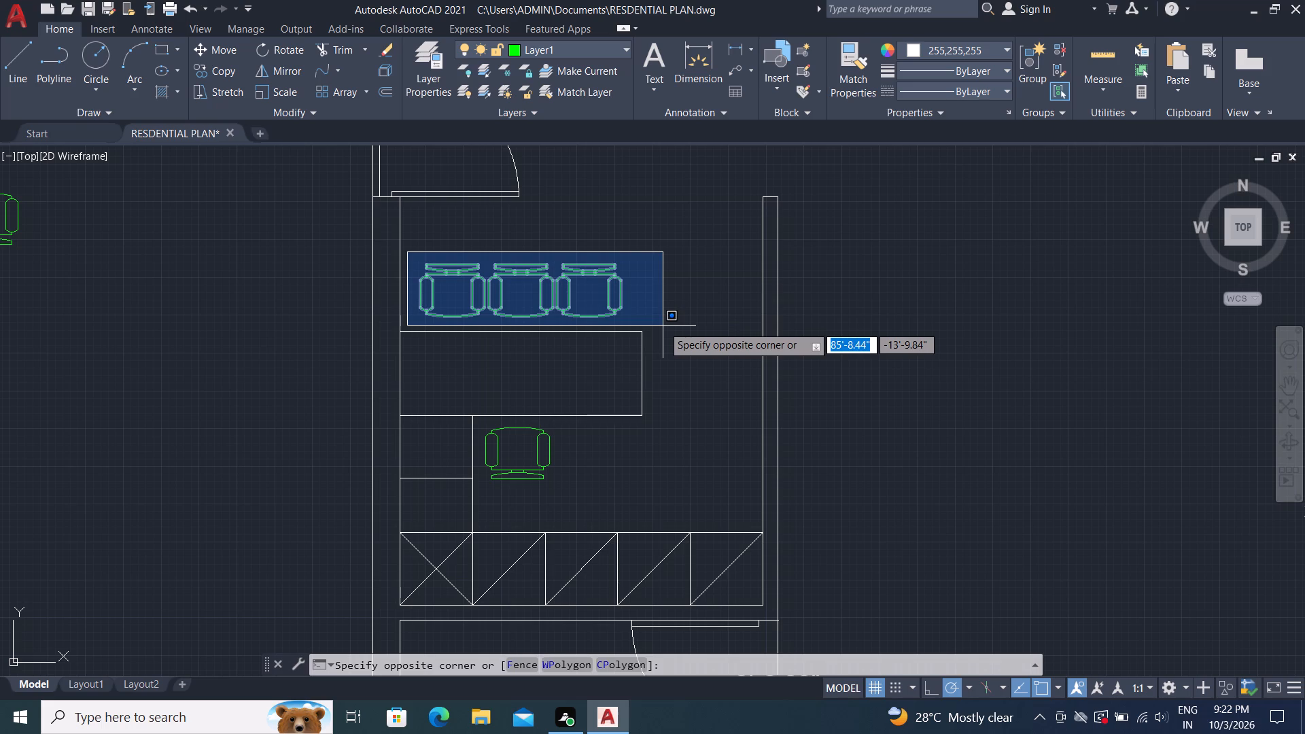
click(663, 326)
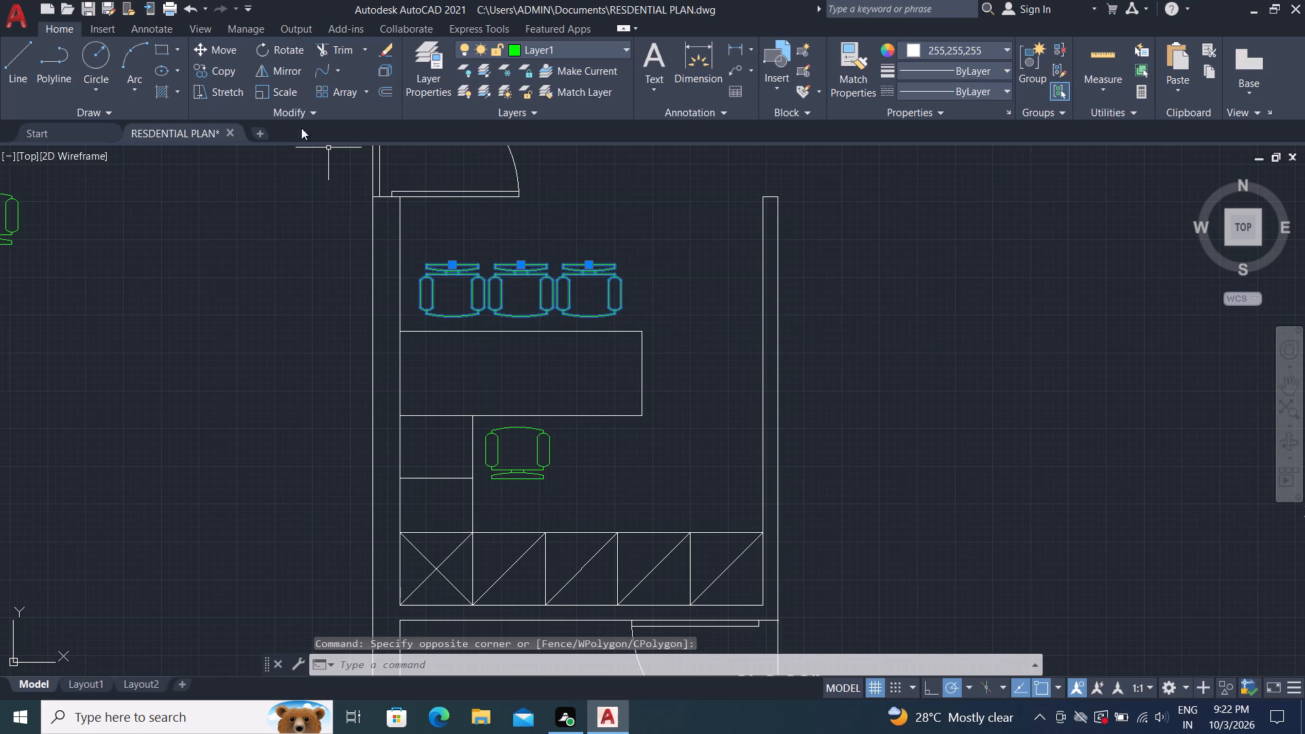
click(197, 65)
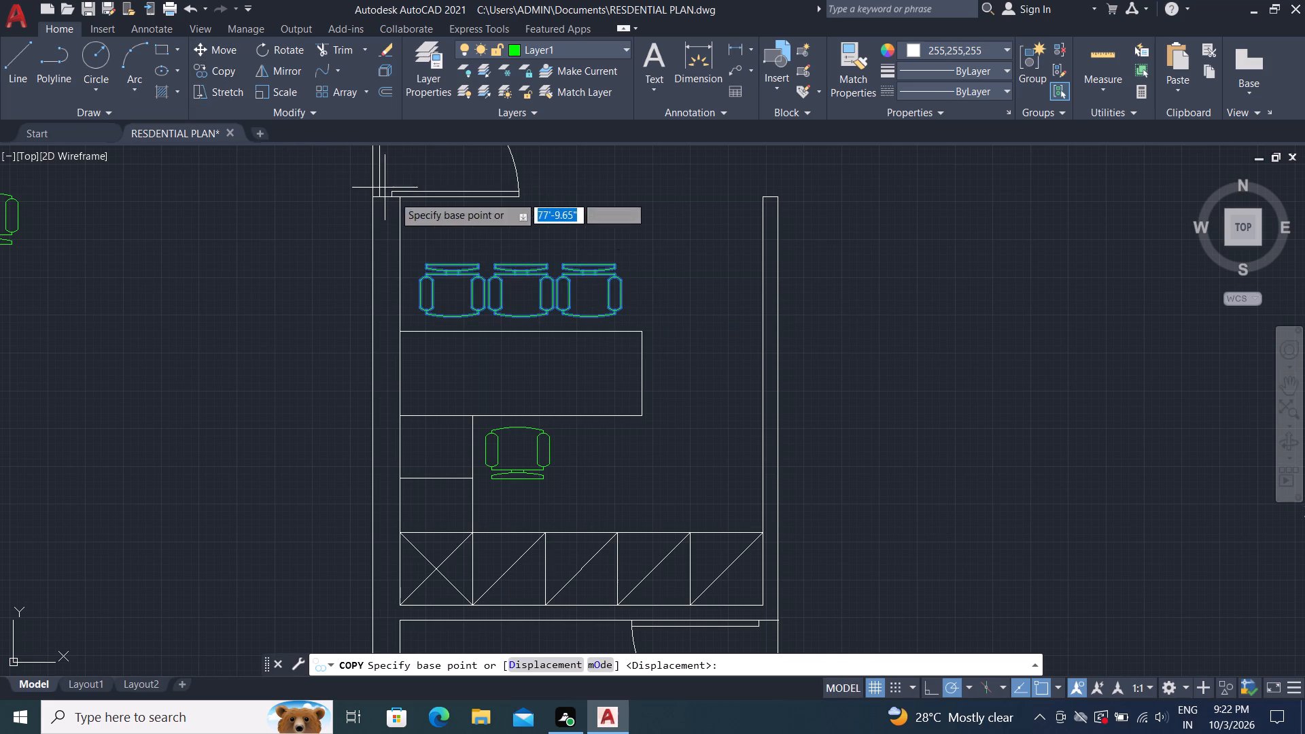
click(563, 279)
scroll(557, 264, down, 1)
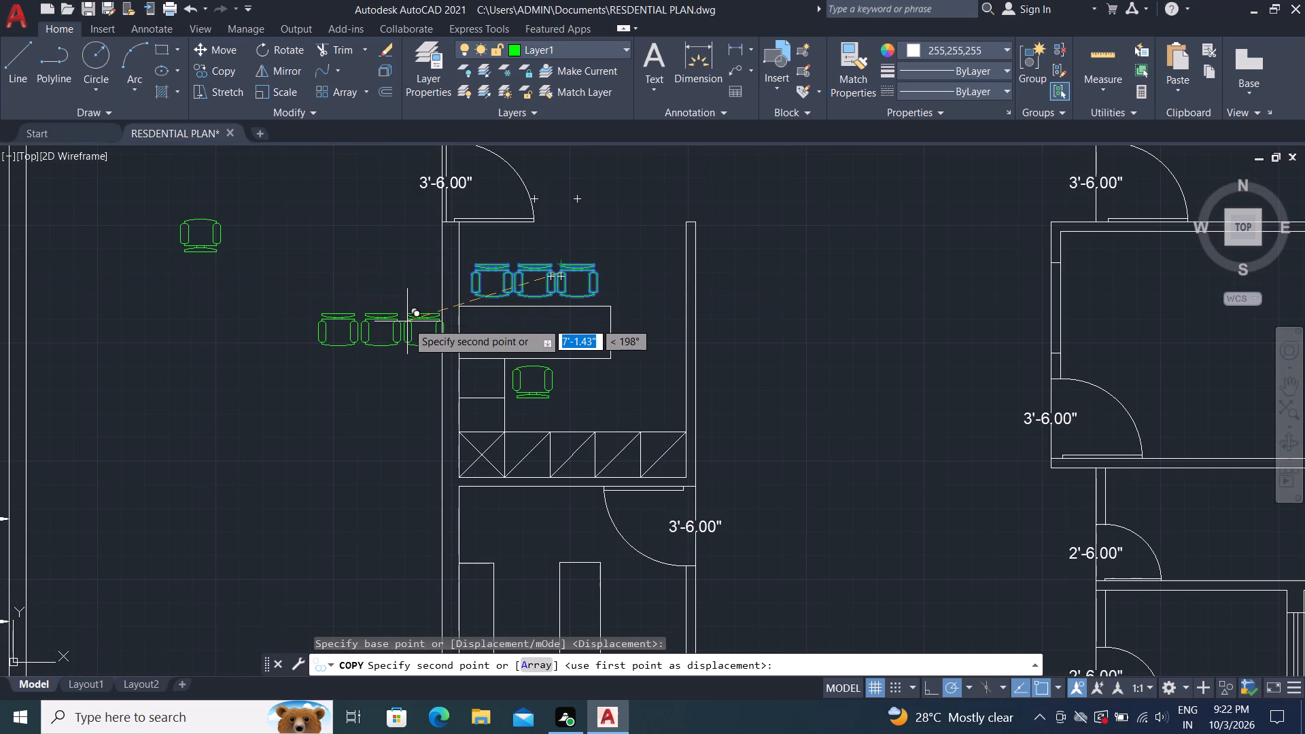
scroll(396, 321, down, 1)
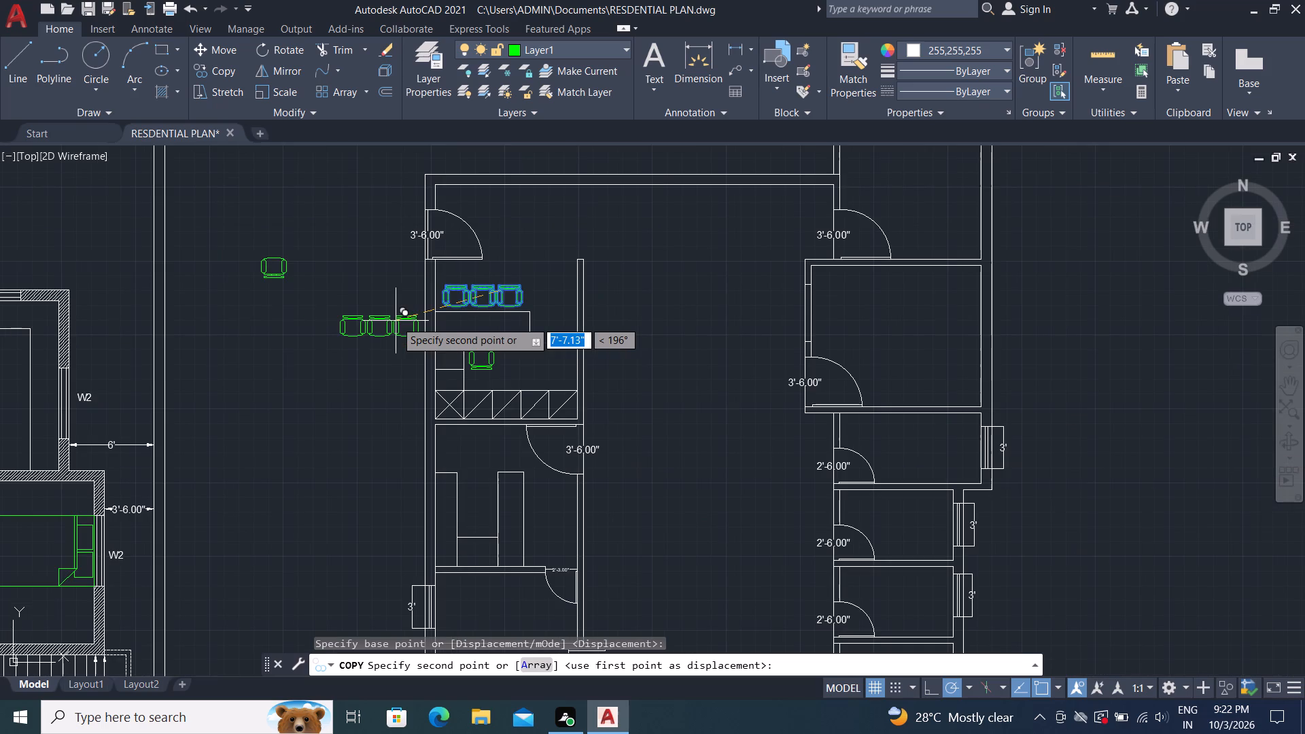
scroll(377, 312, down, 1)
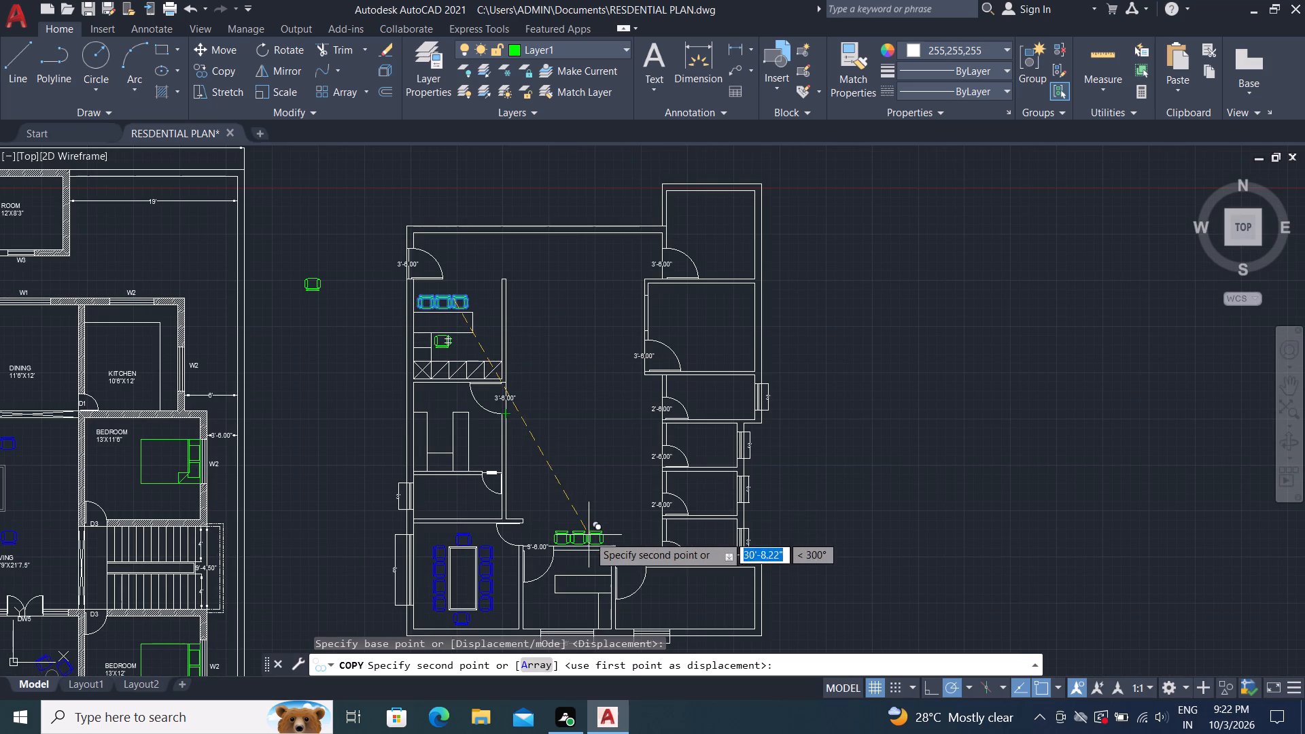
scroll(589, 563, up, 2)
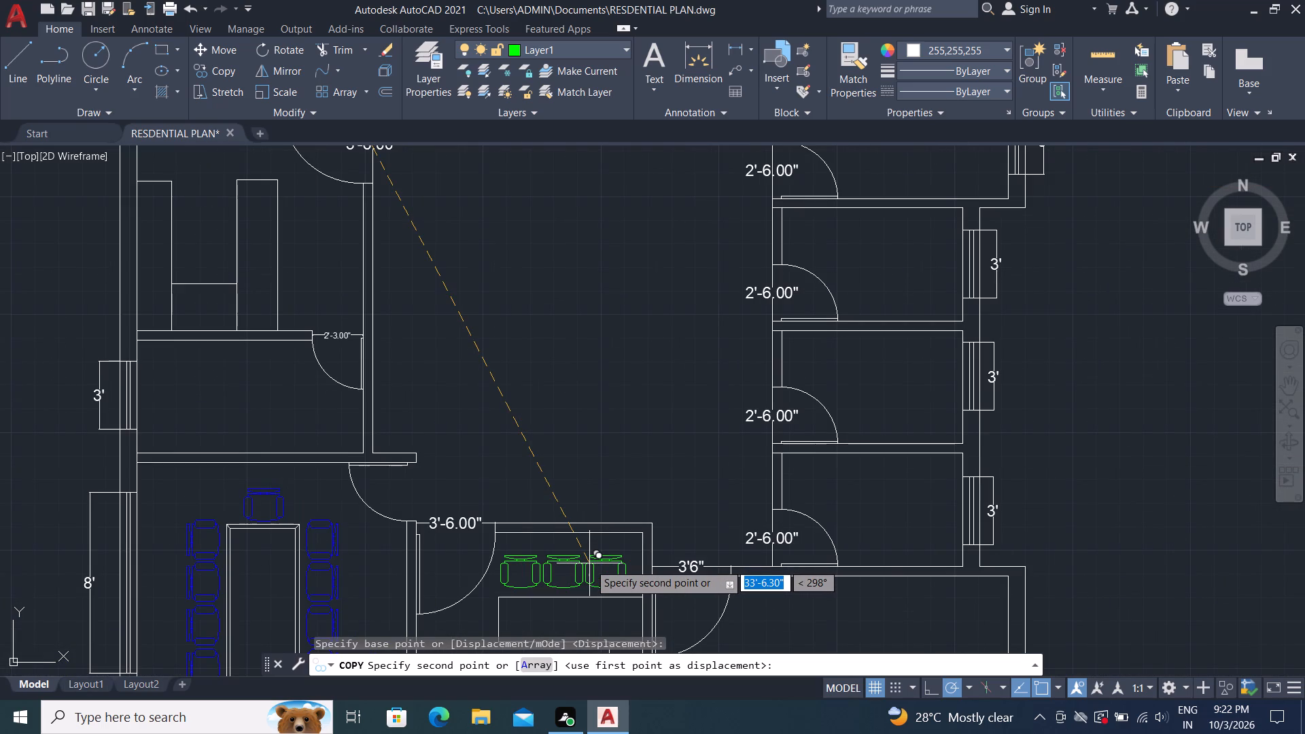
scroll(589, 563, up, 3)
scroll(589, 563, down, 1)
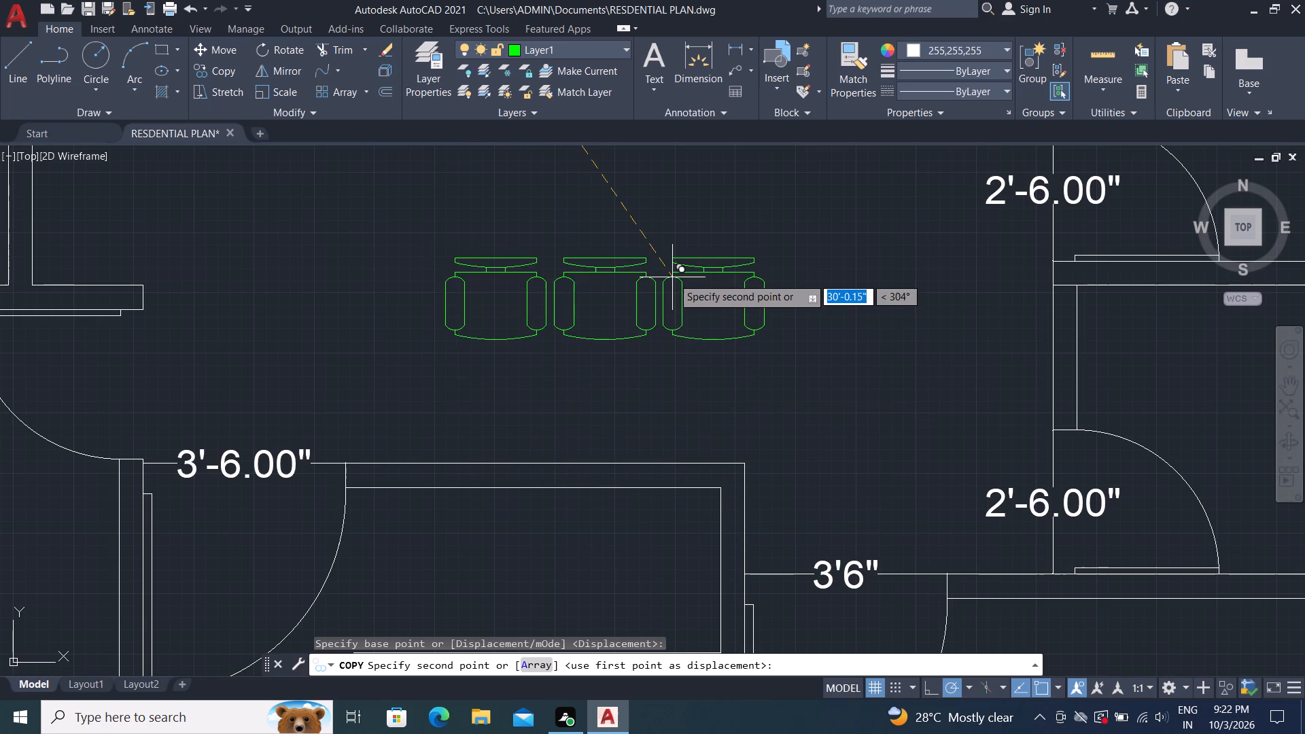
scroll(673, 273, down, 1)
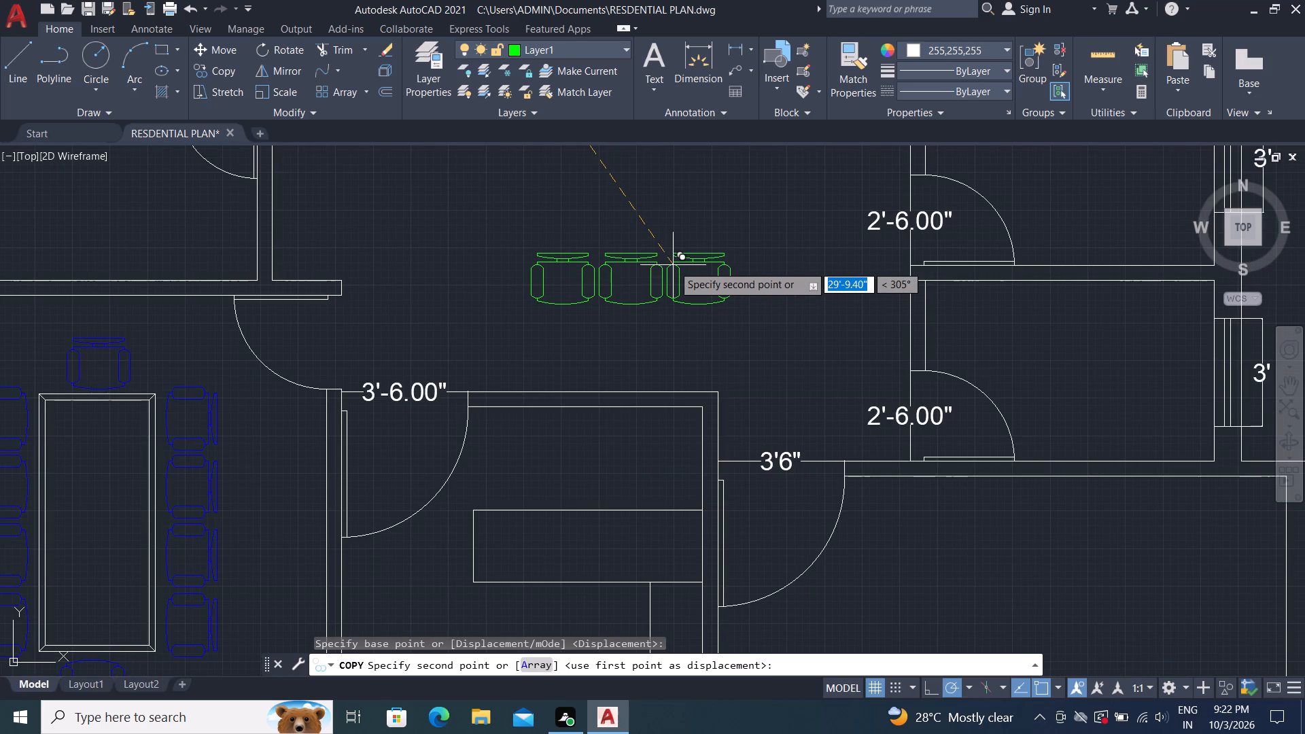
scroll(629, 252, down, 1)
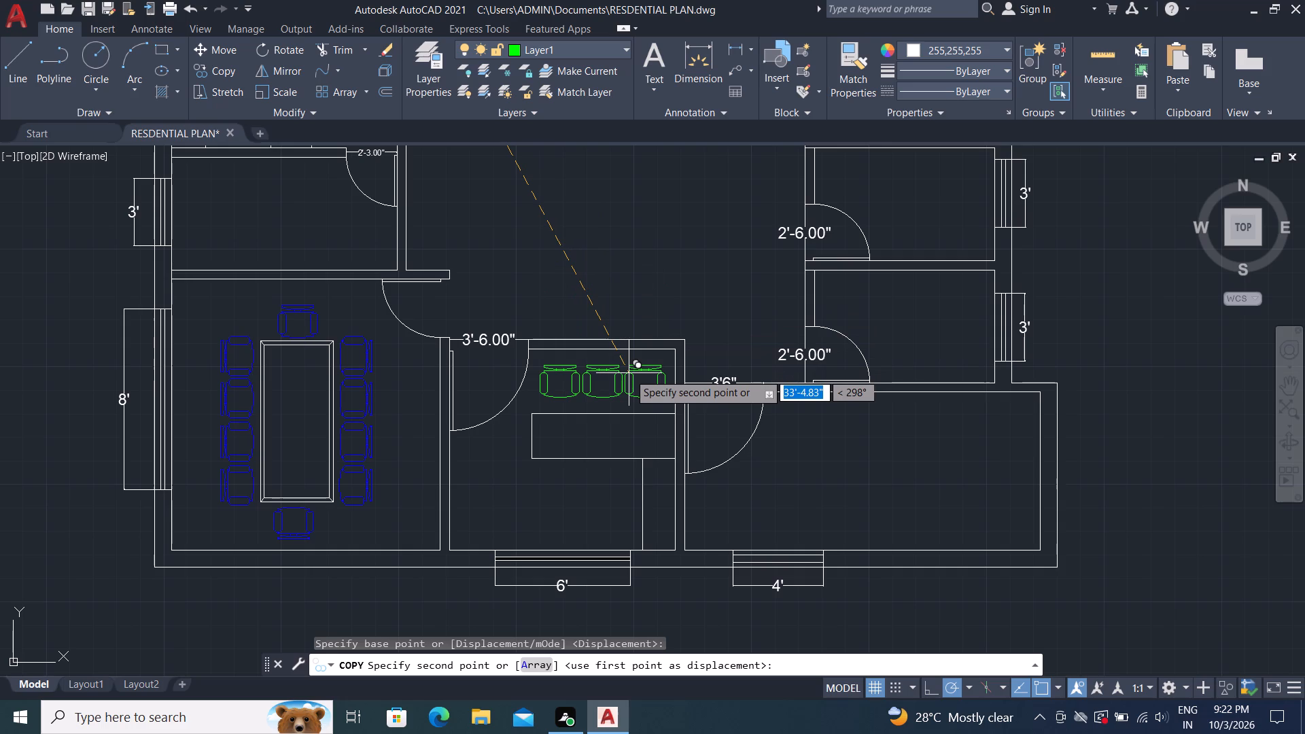
scroll(629, 373, up, 2)
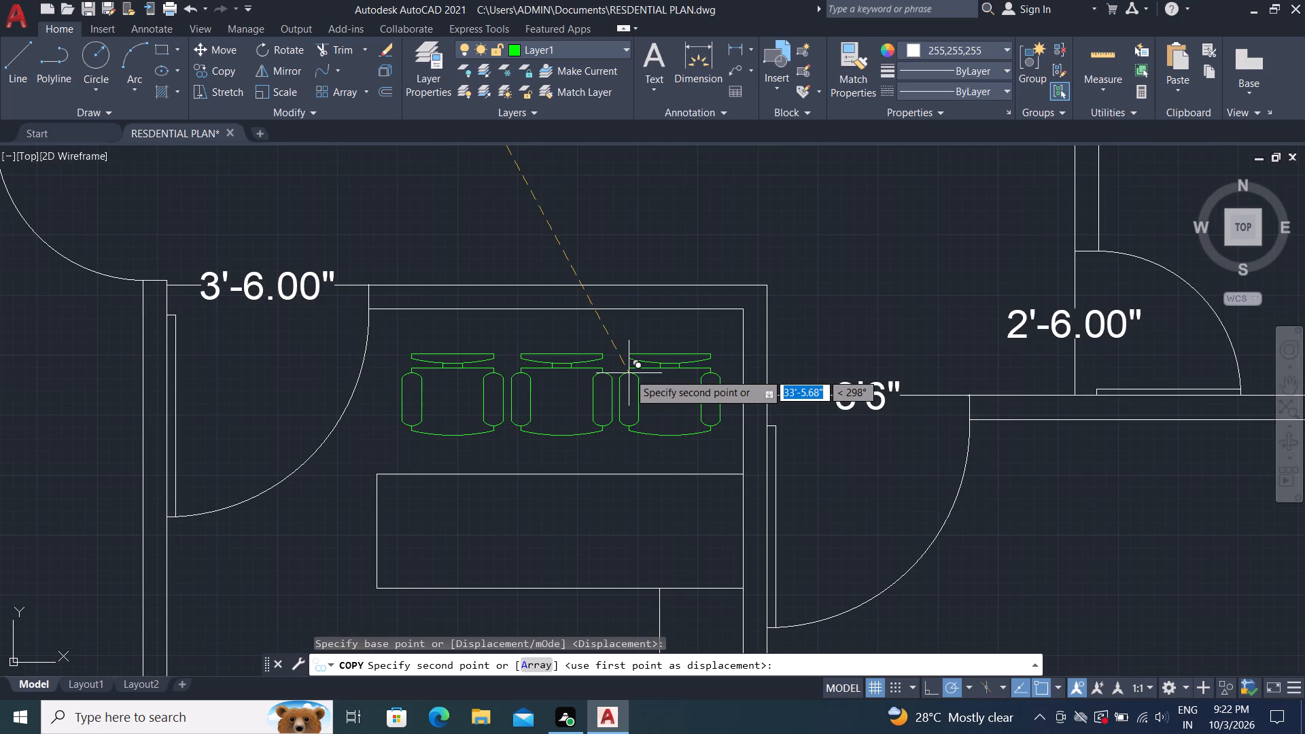
click(635, 400)
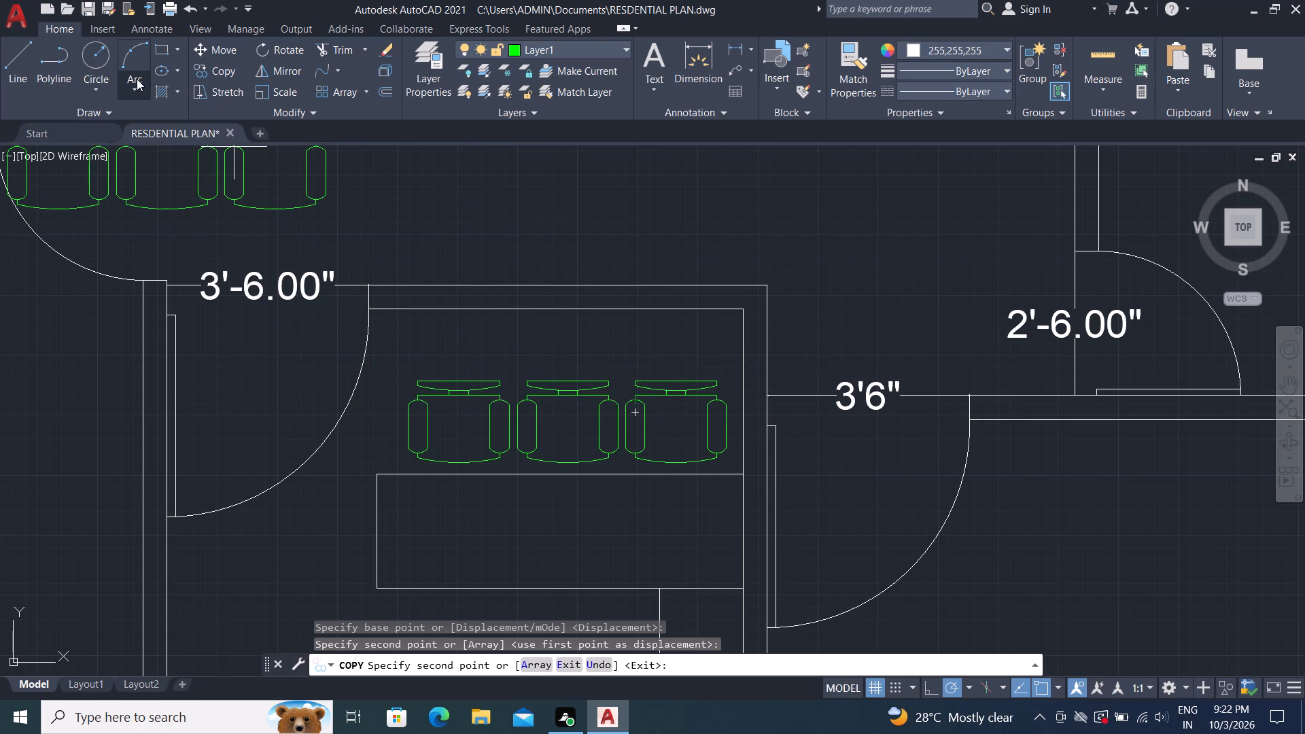
Copy the single green armchair south of the northwest office's desk to just south of the desk in the room east of the table room.
click(212, 70)
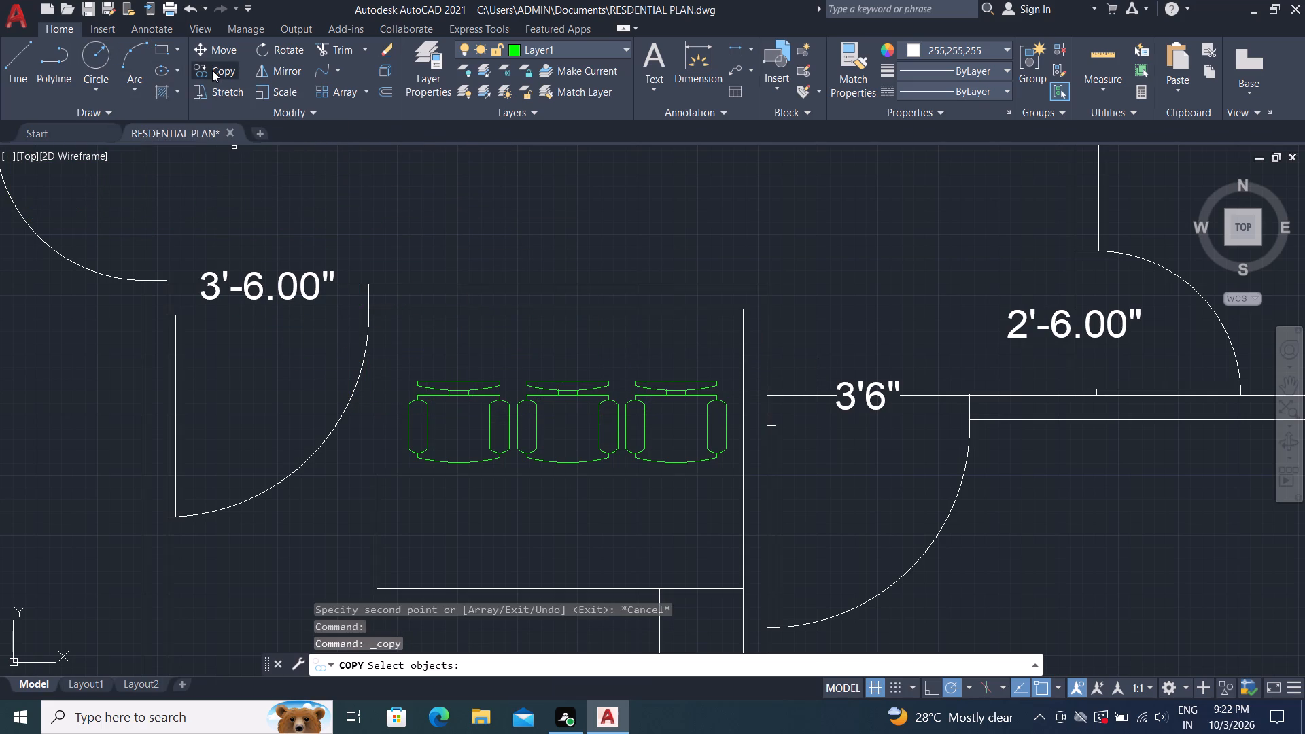
scroll(538, 232, down, 5)
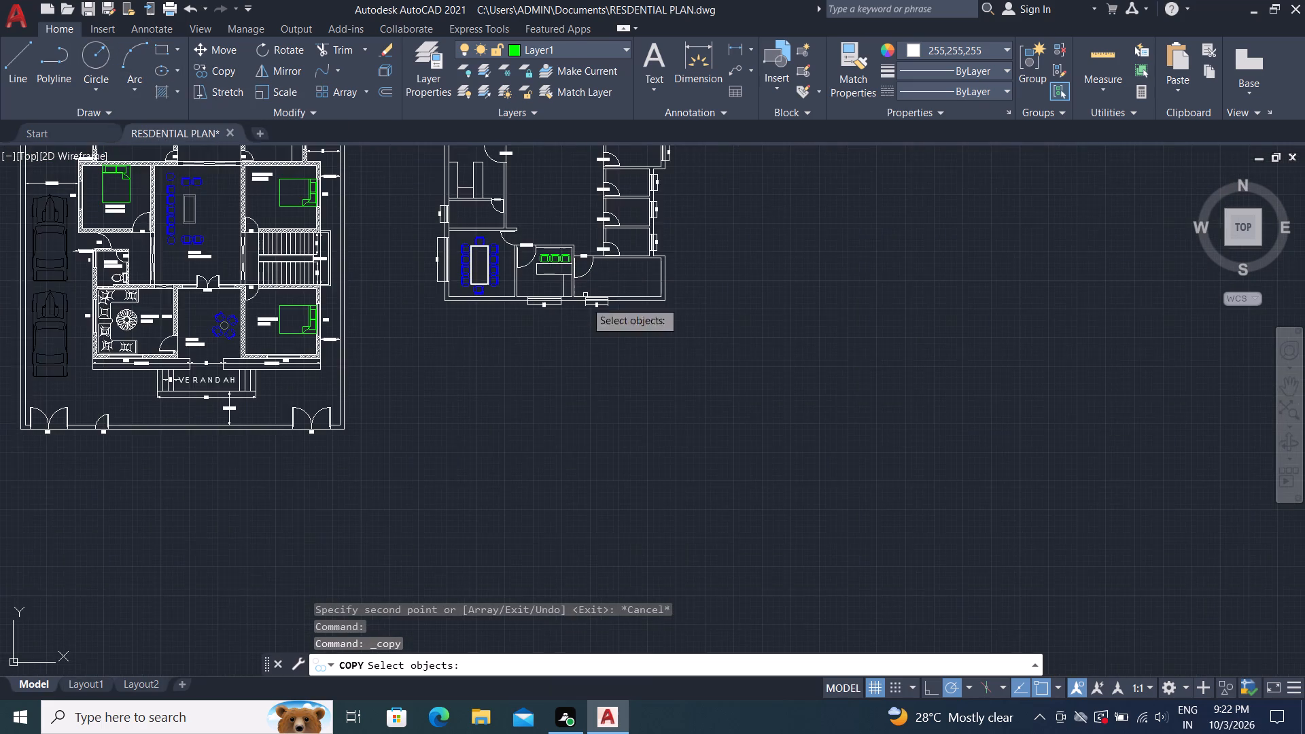
scroll(582, 357, down, 1)
scroll(522, 190, up, 4)
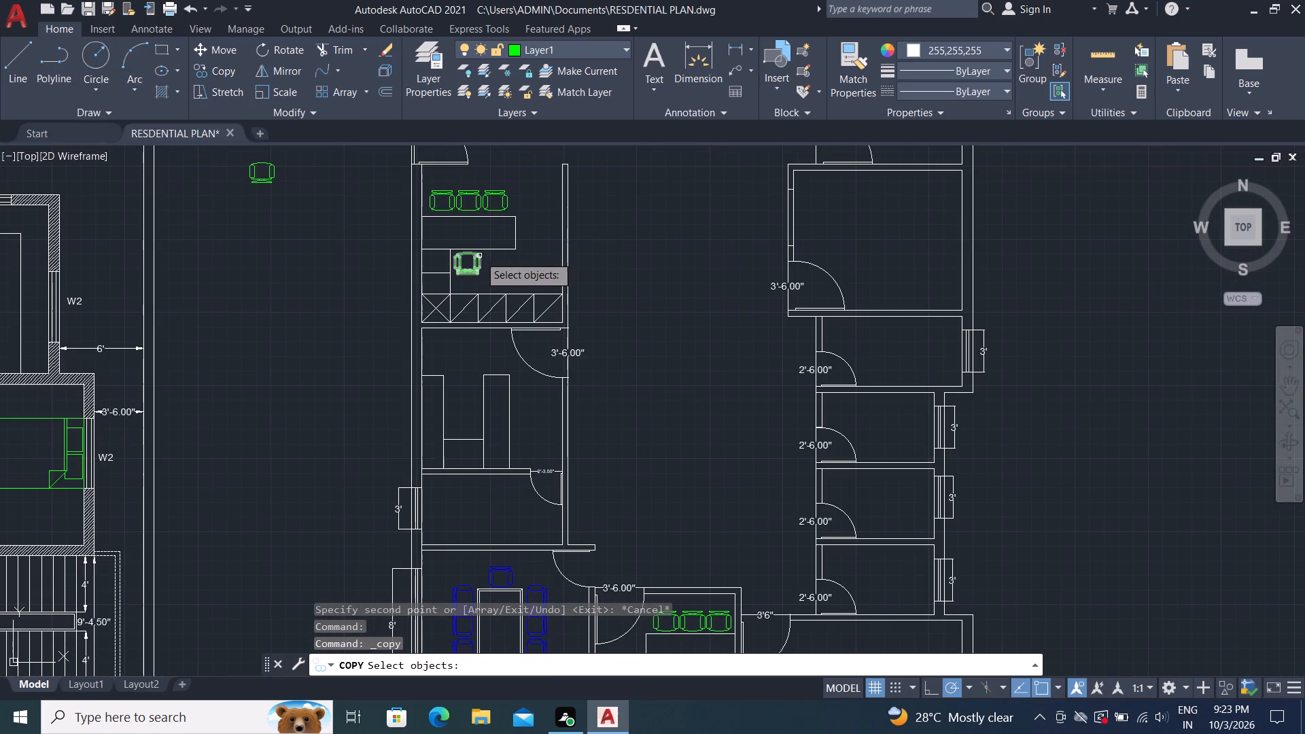
click(475, 256)
right_click(475, 256)
click(475, 256)
scroll(510, 244, down, 2)
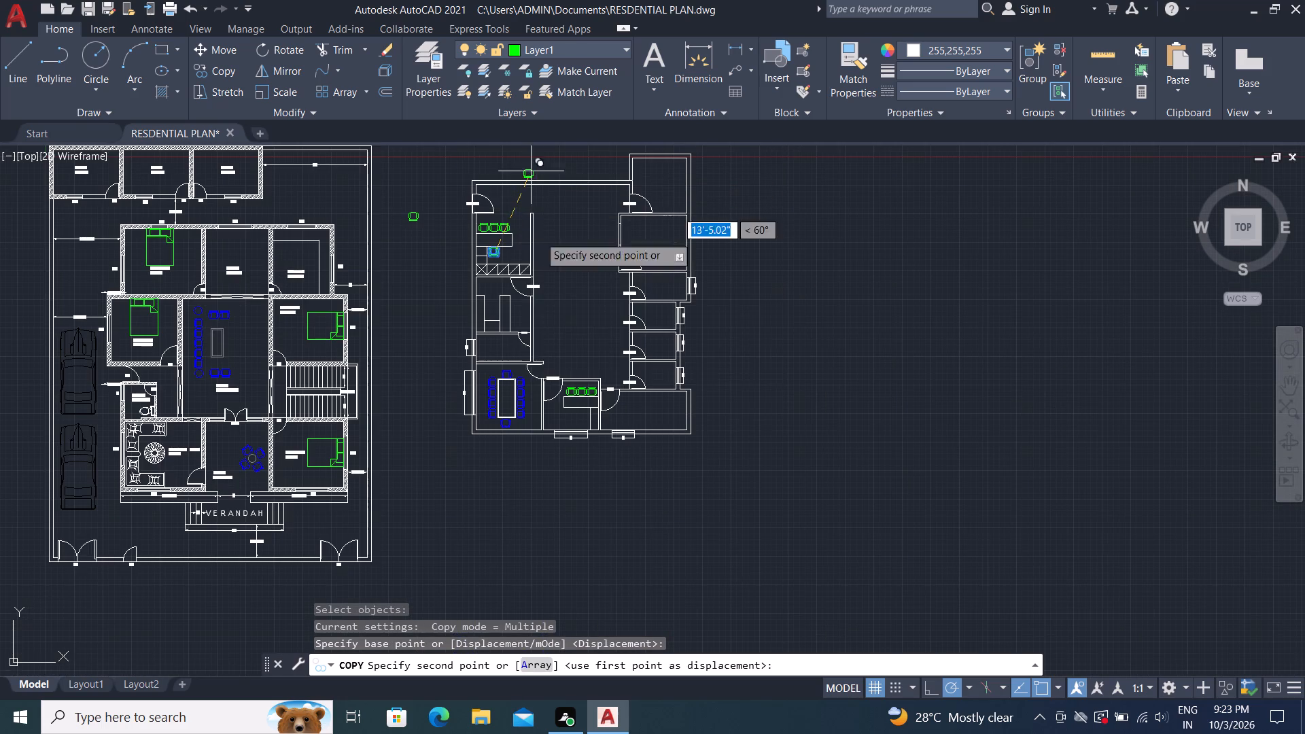
scroll(588, 407, up, 4)
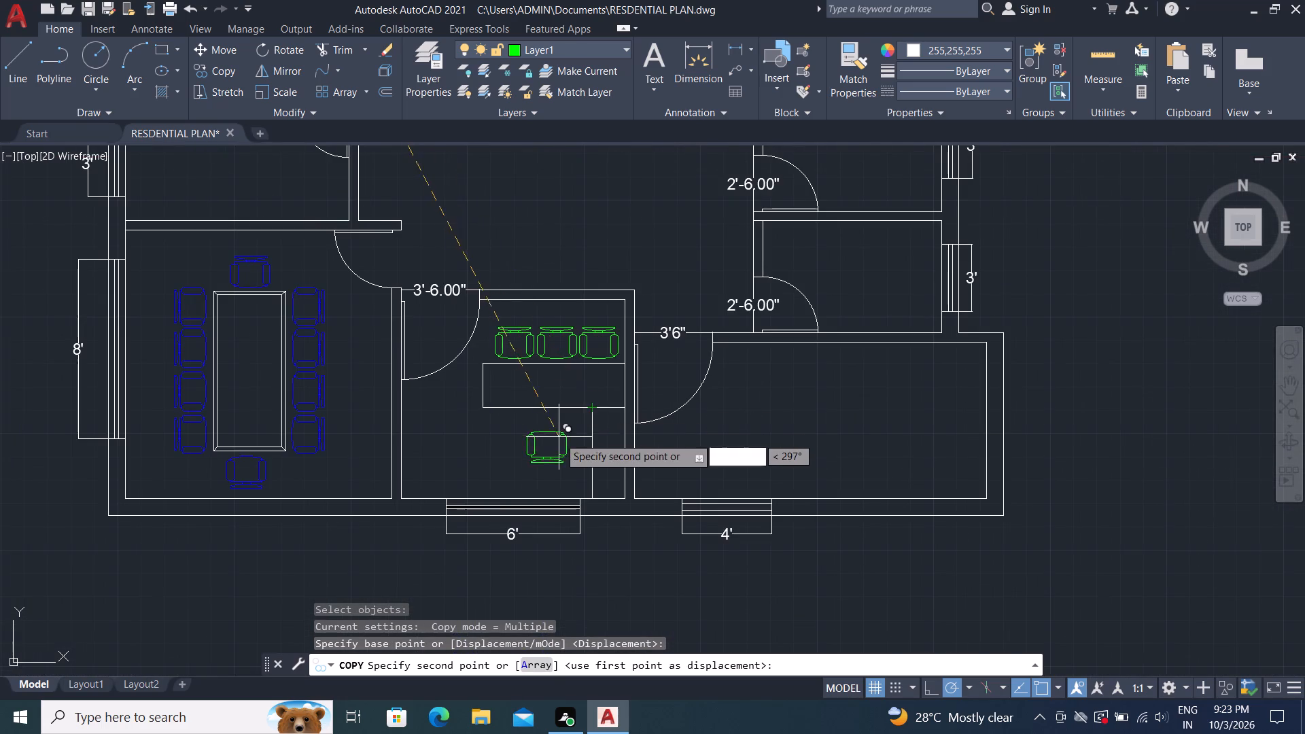
scroll(559, 437, up, 3)
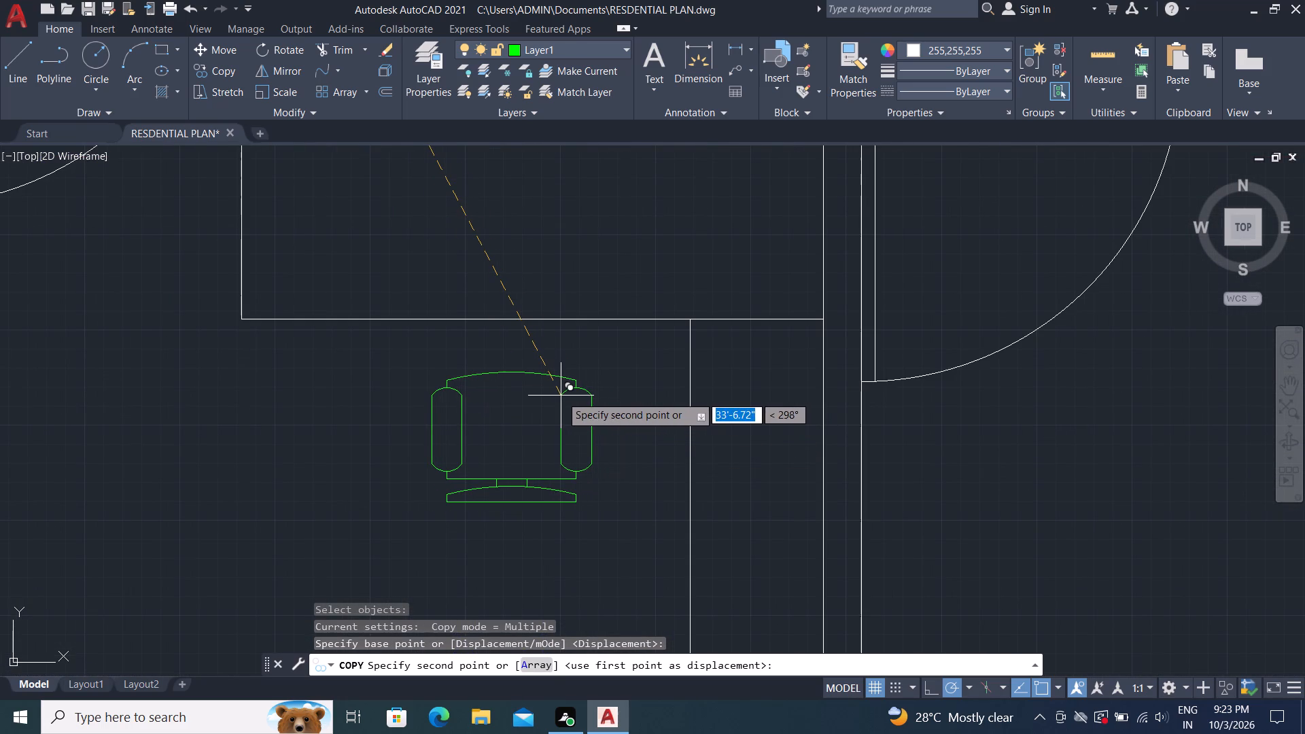
click(561, 396)
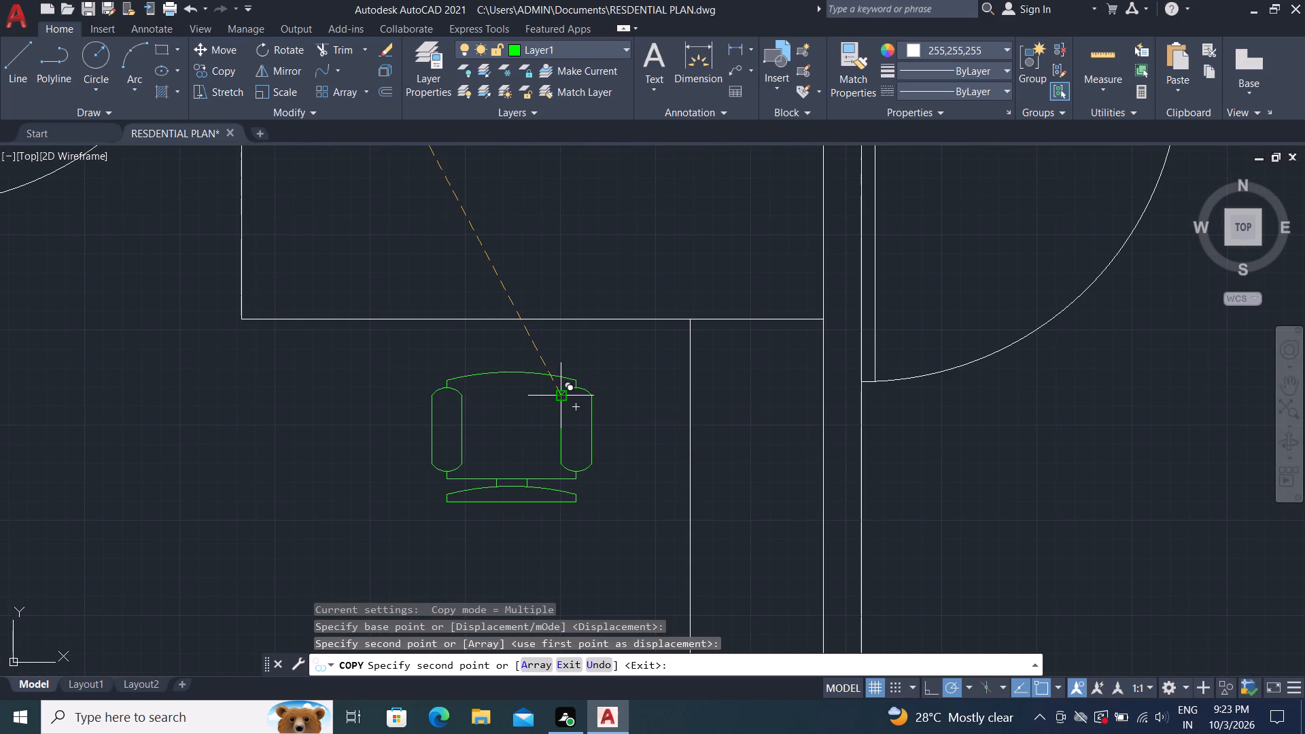
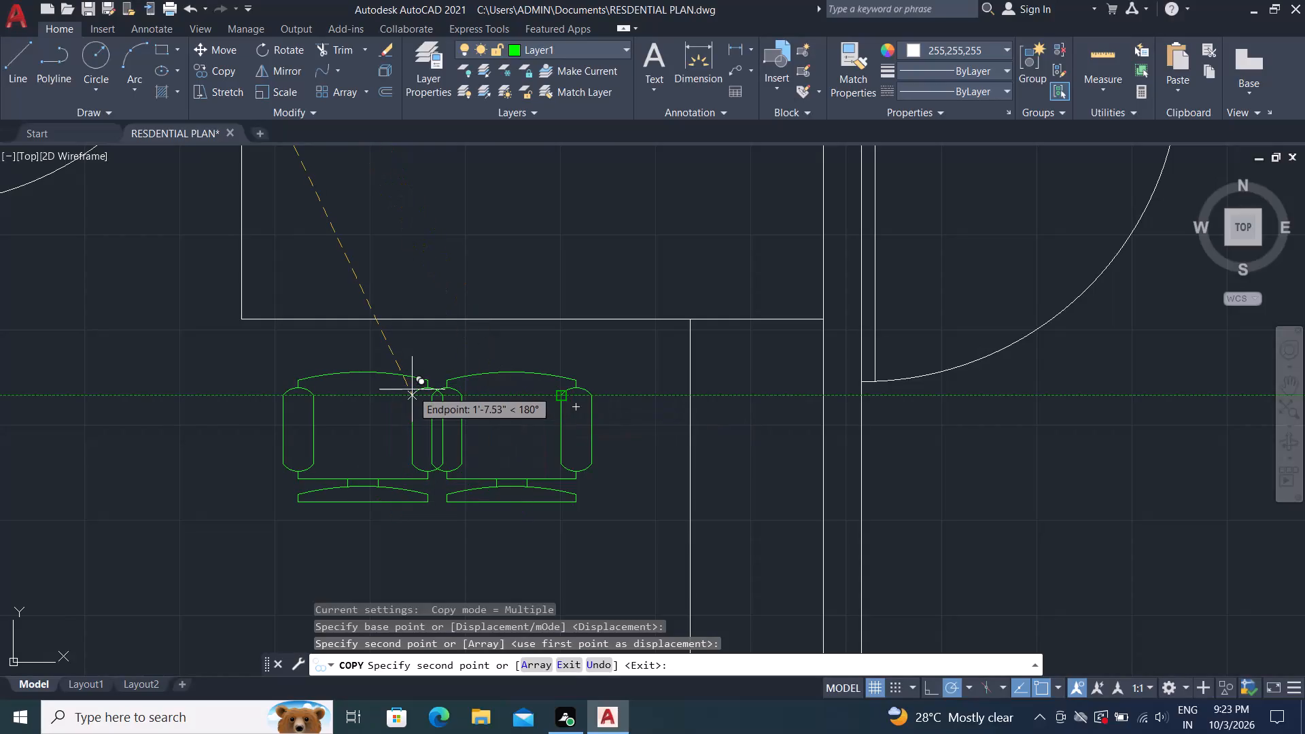
Draw a rectangle about 4'-1" wide by 1'-4" deep in the inner northeast corner of the plan's northeasternmost room.
scroll(421, 388, down, 2)
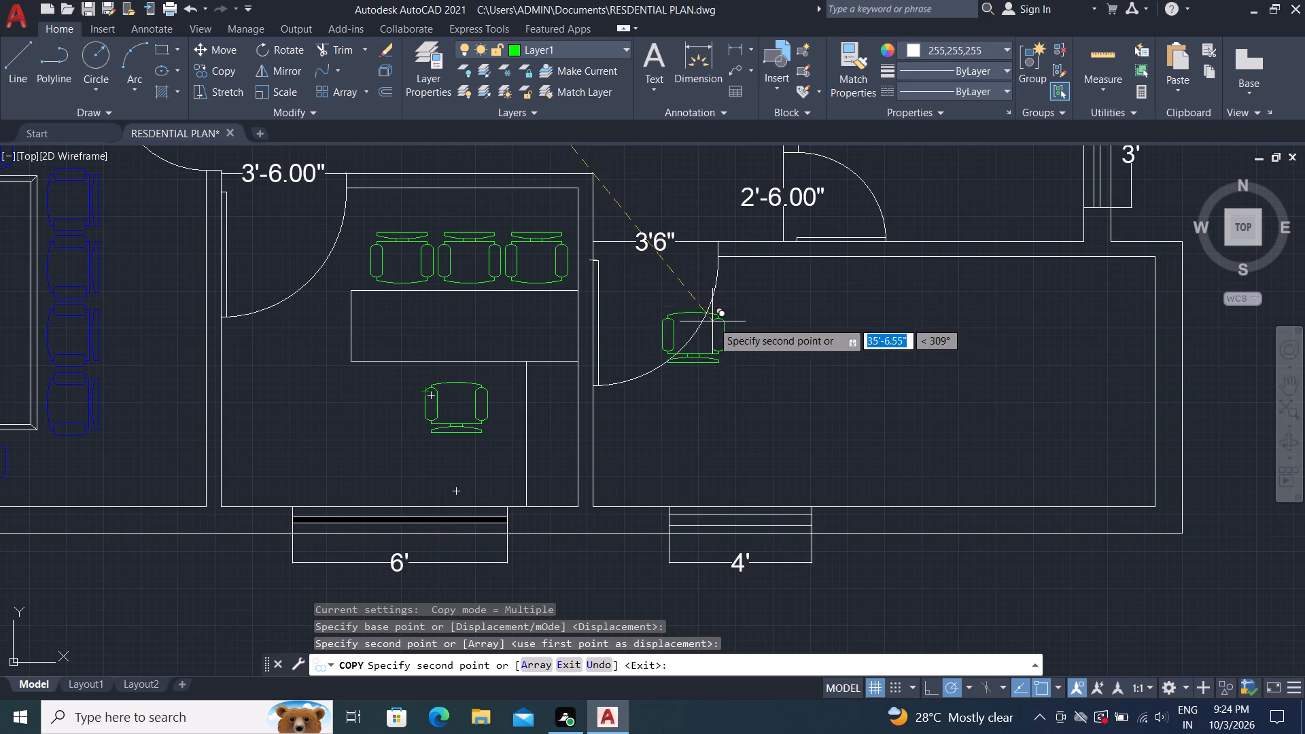
scroll(721, 377, down, 4)
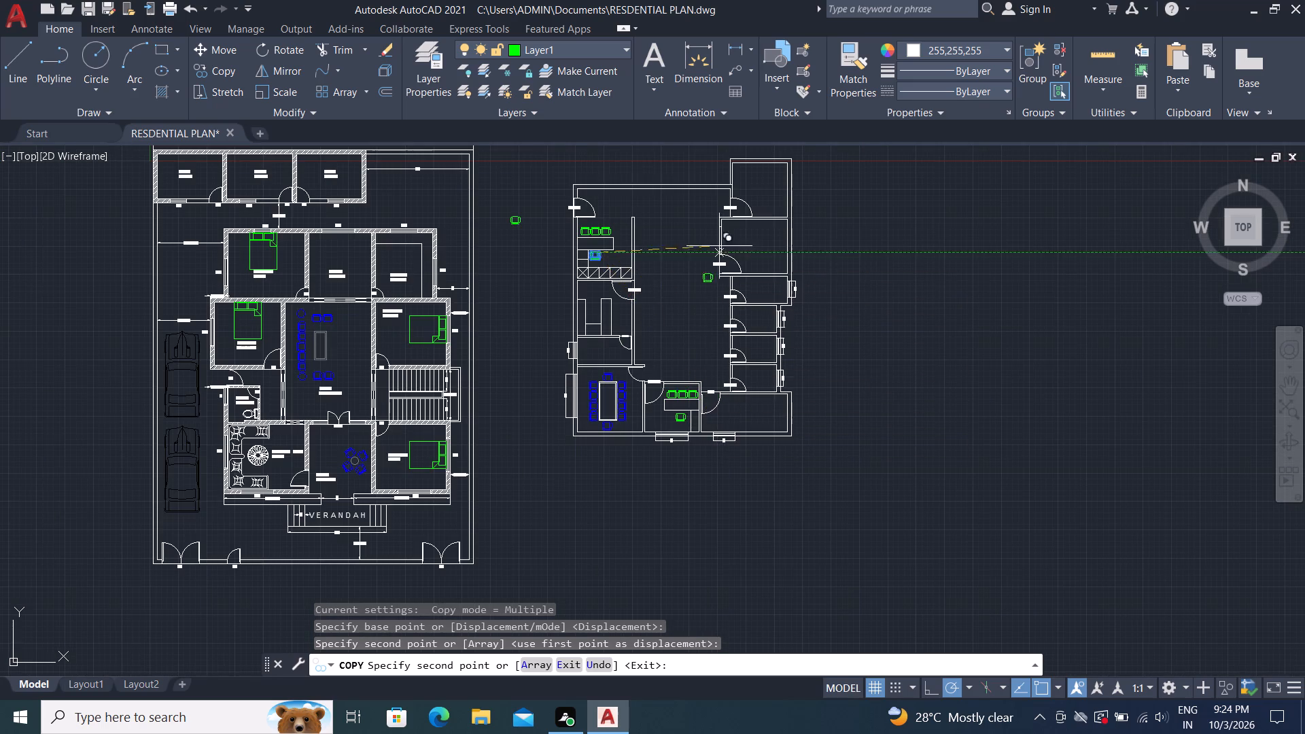
scroll(743, 174, up, 3)
scroll(771, 251, down, 3)
scroll(784, 243, up, 4)
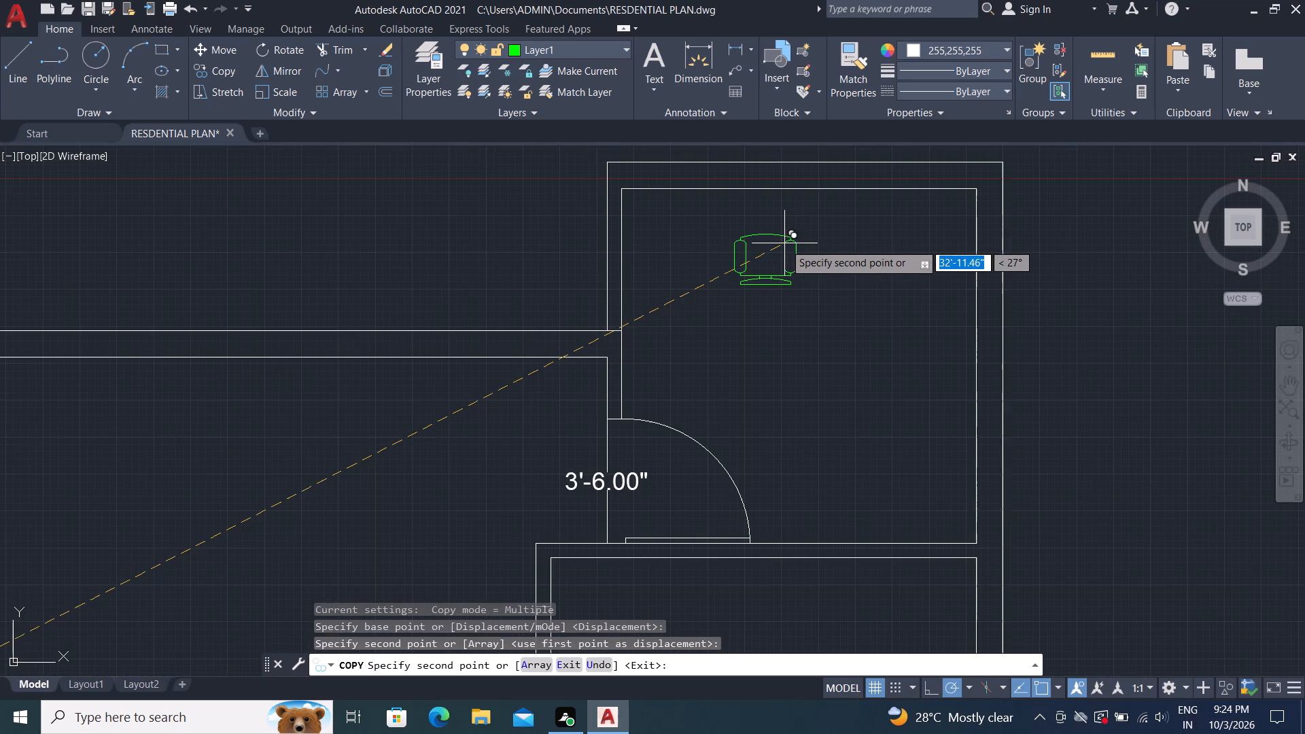
click(163, 37)
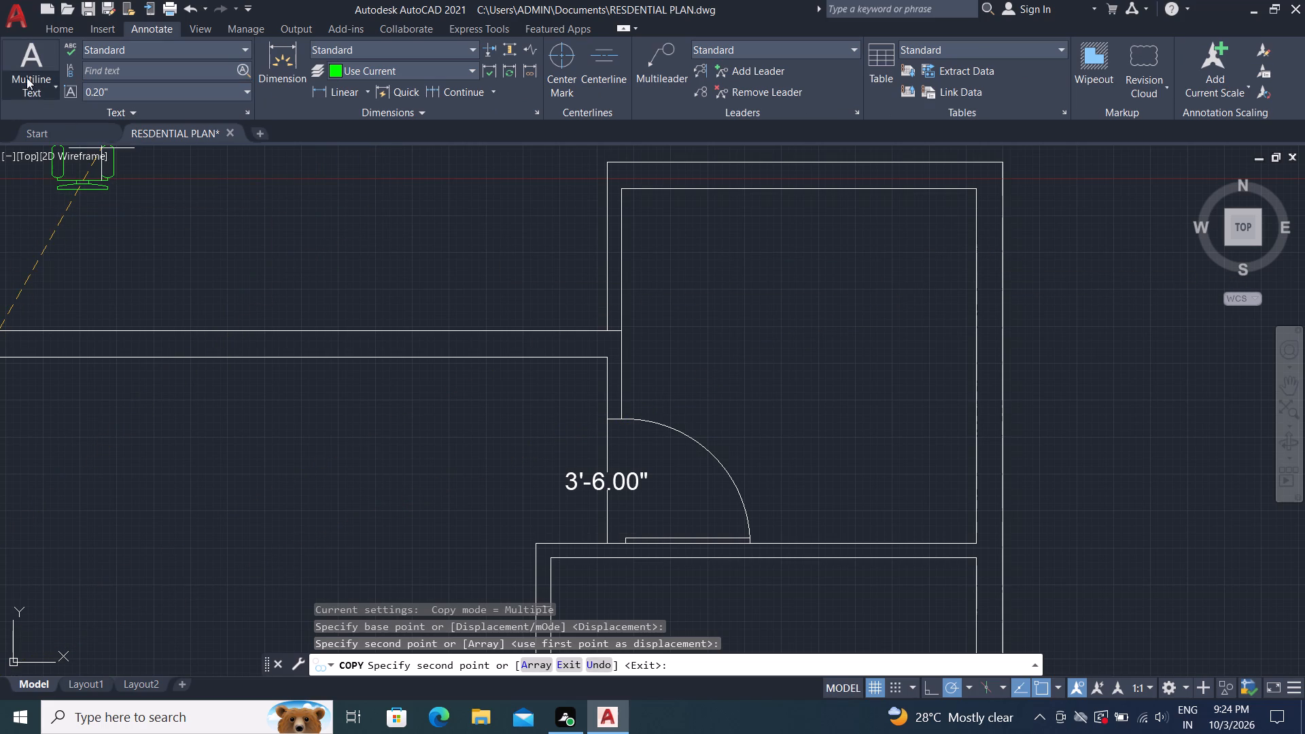
click(56, 31)
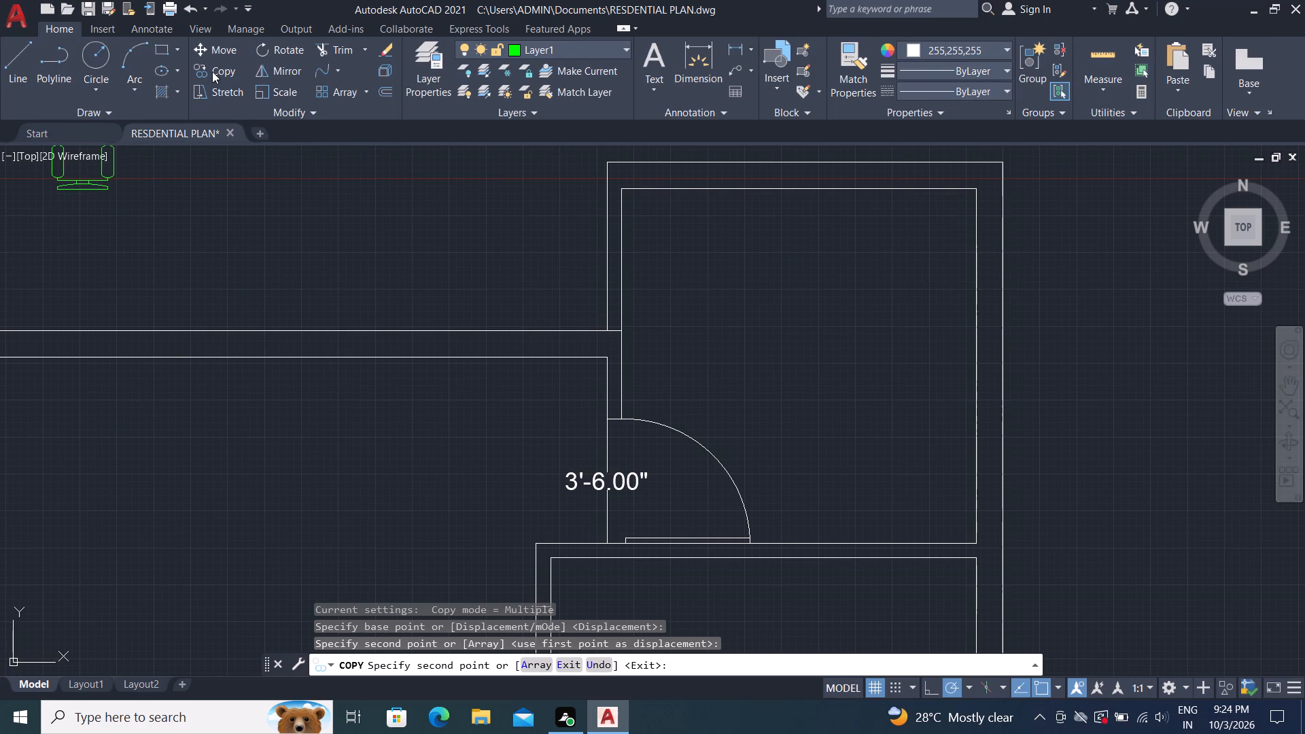
click(212, 71)
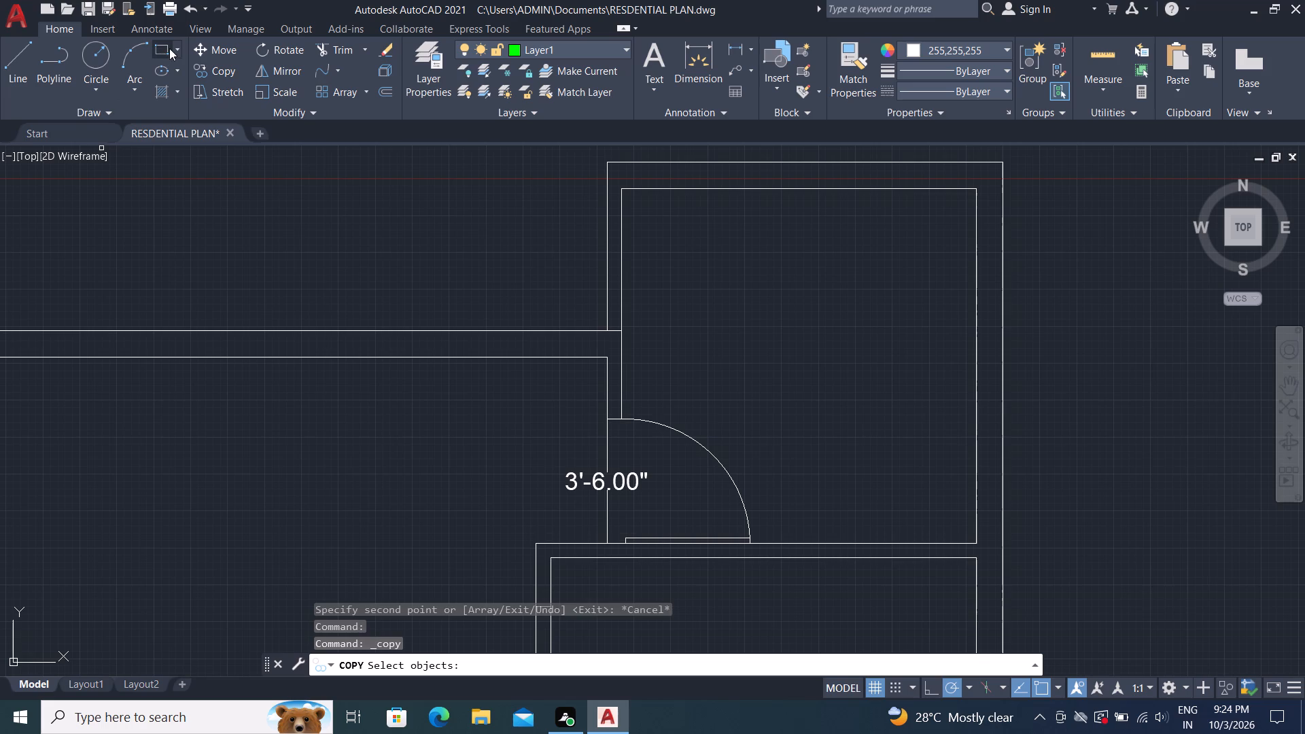
click(169, 48)
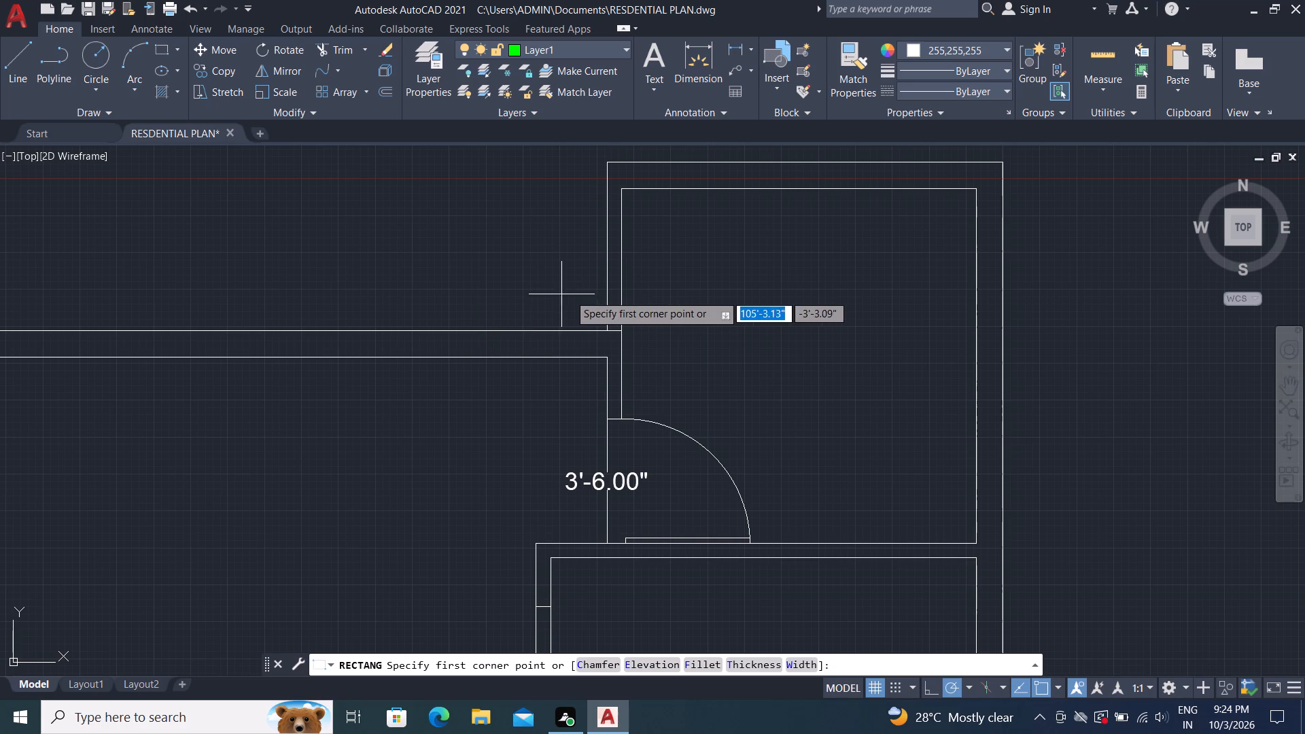
click(970, 193)
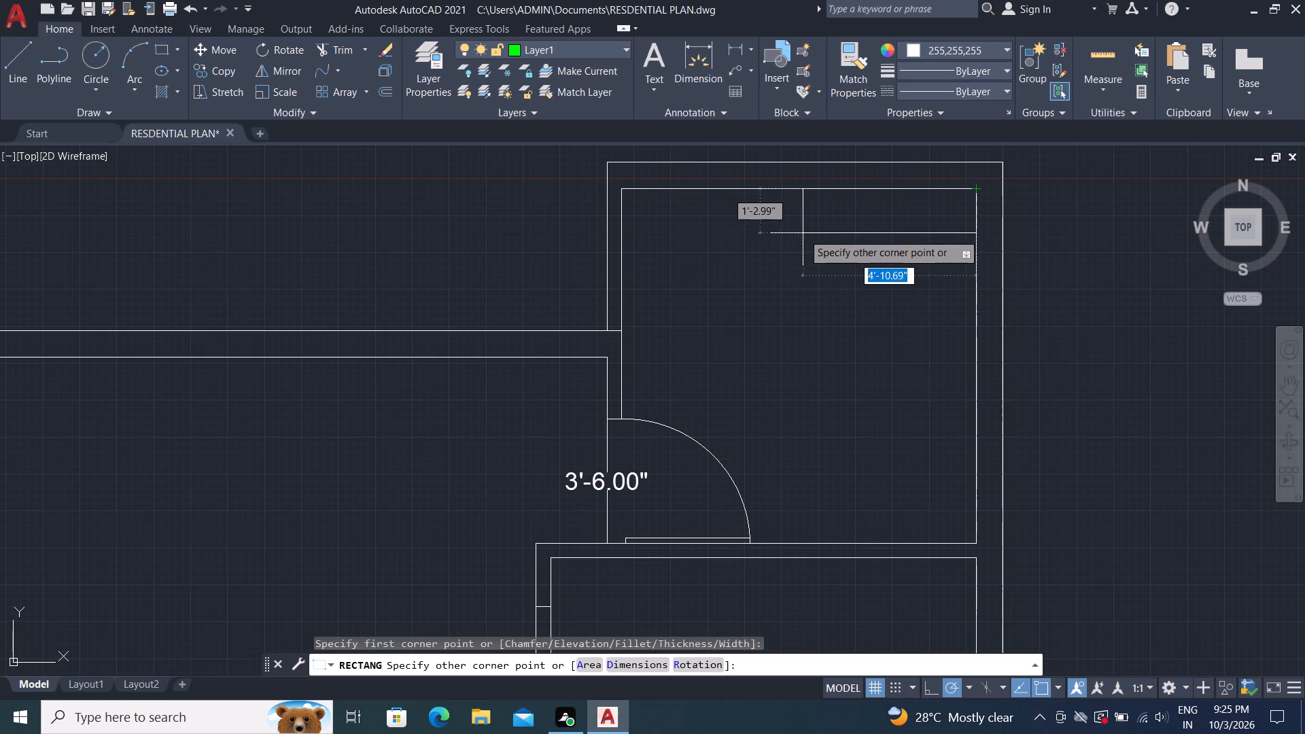
click(831, 237)
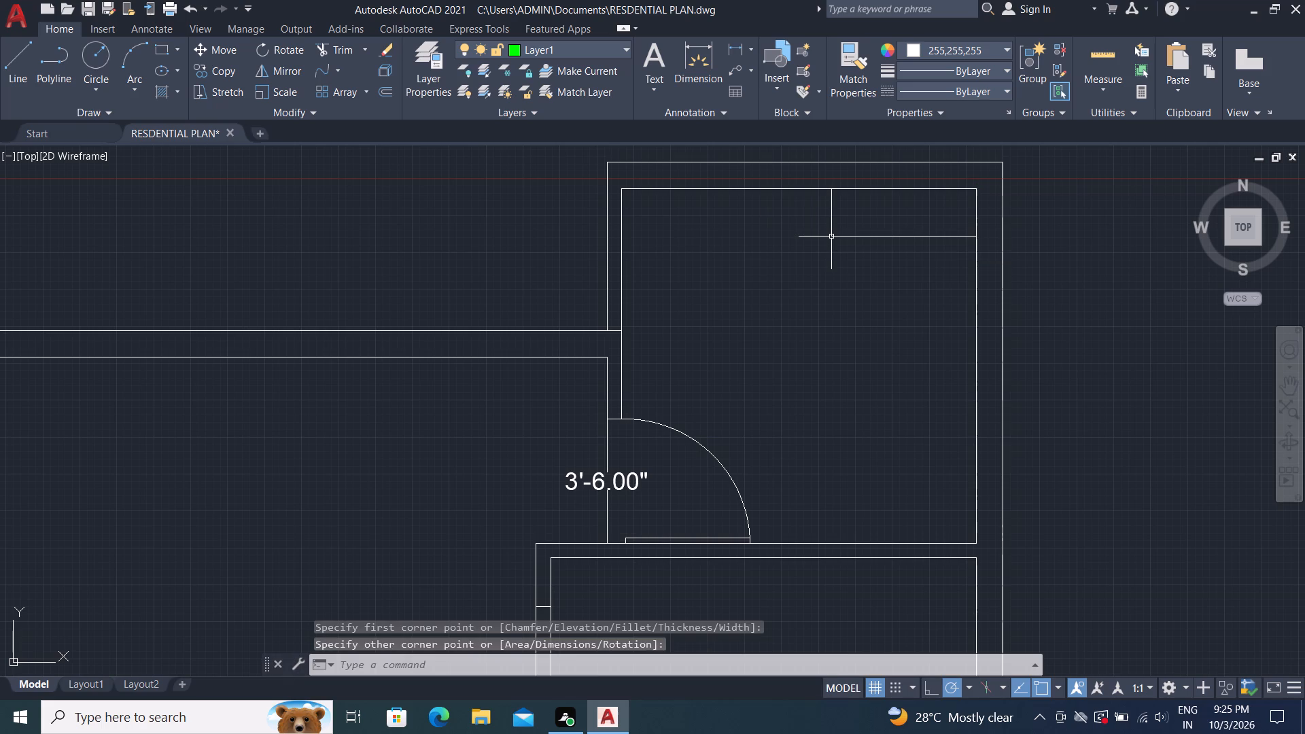
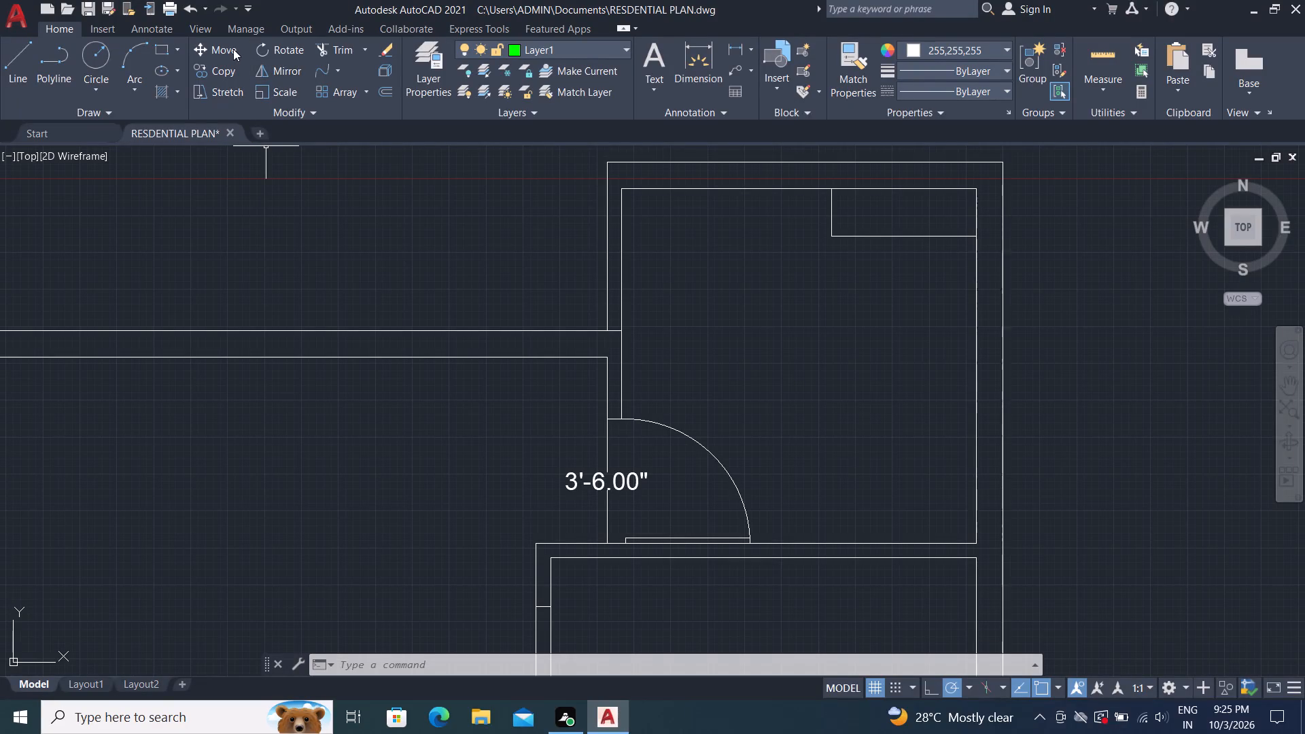
Draw a desk rectangle about 2'-7" wide by 5'-6" long, starting at the northwest corner of the existing corner rectangle.
click(156, 47)
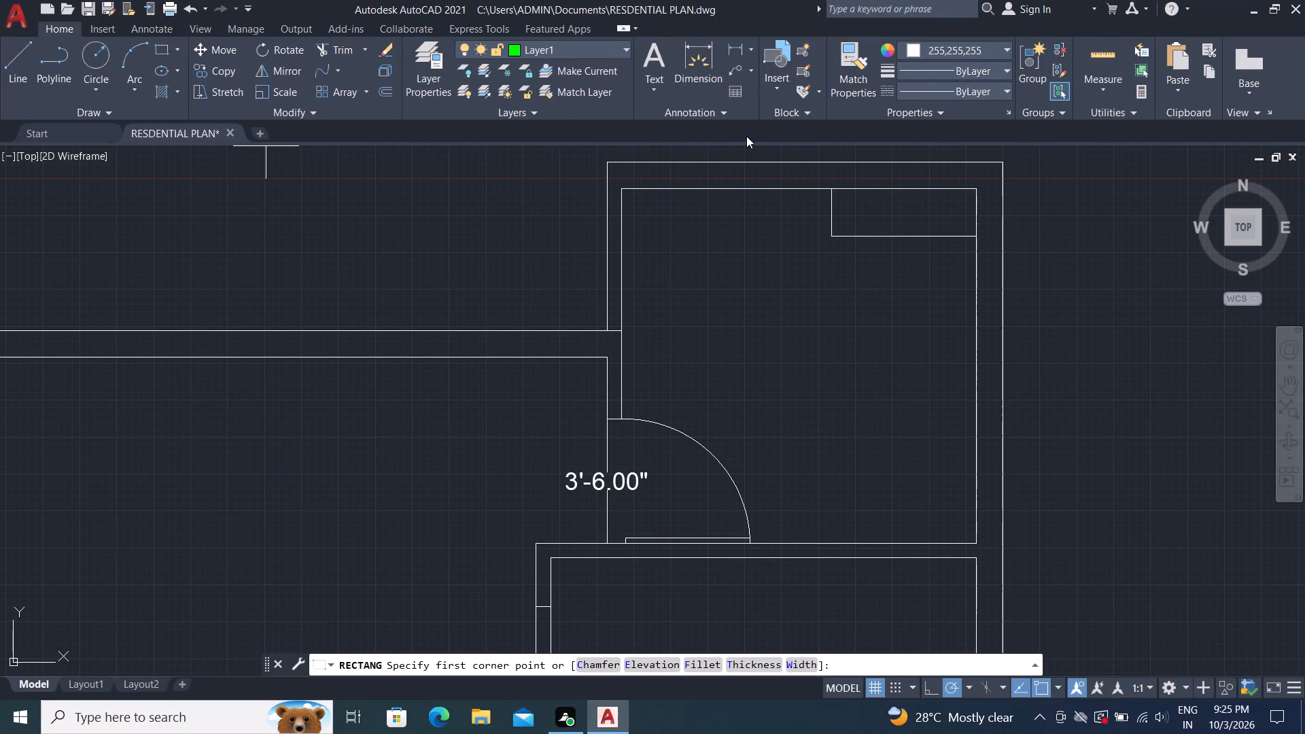
click(829, 190)
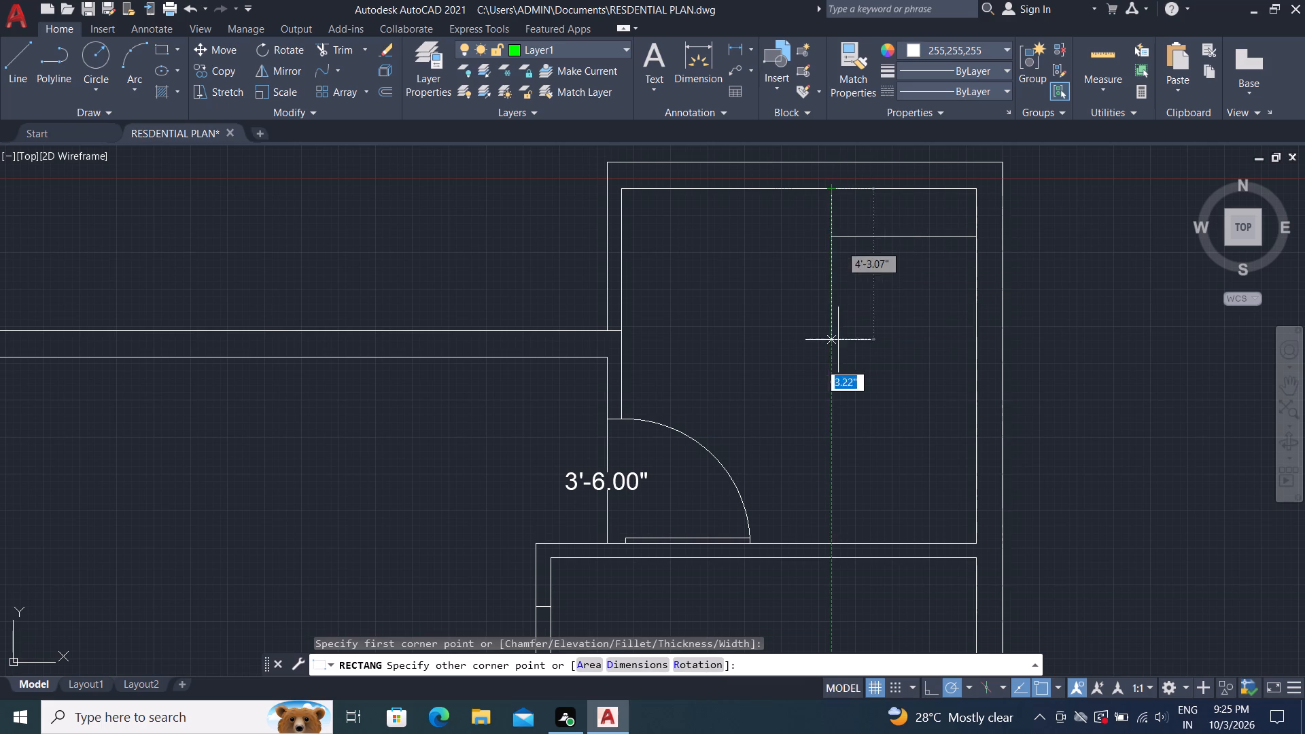
click(741, 384)
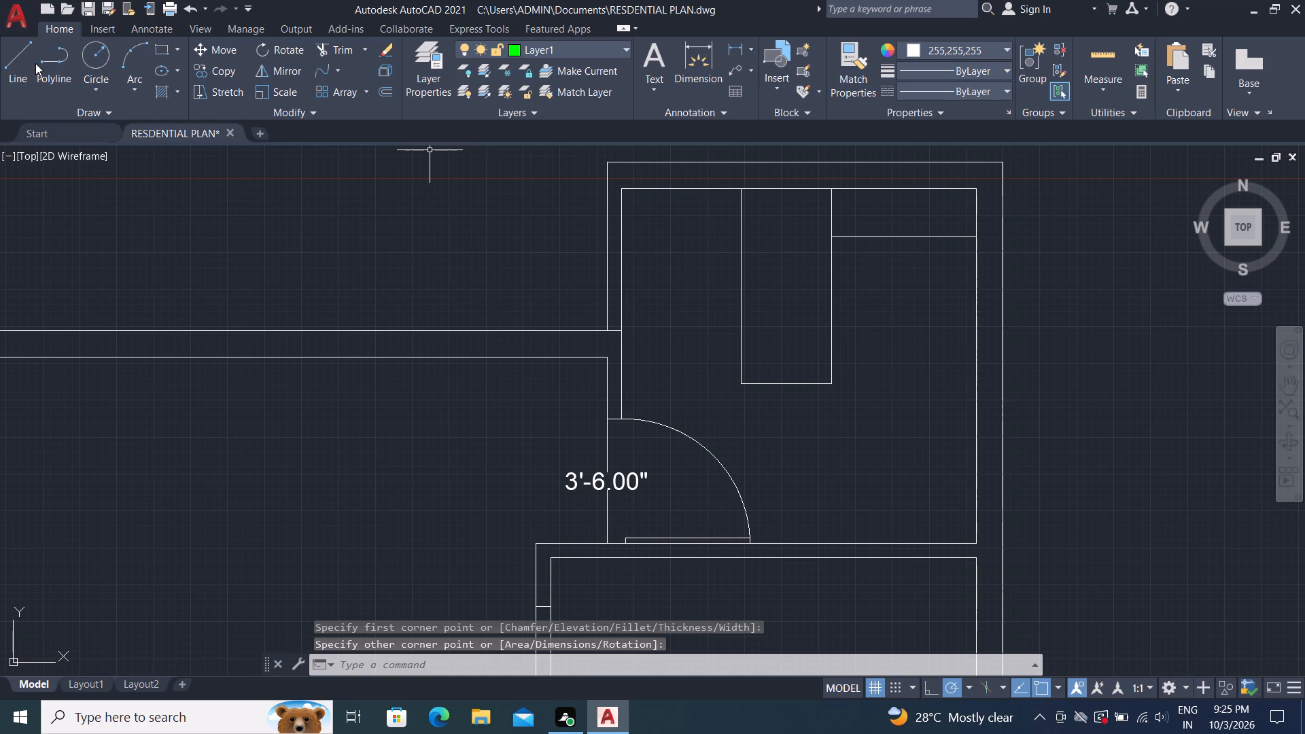
Draw a rectangle about 1'-9" wide along the northeast room's east wall, from the corner rectangle down to the south wall.
click(159, 42)
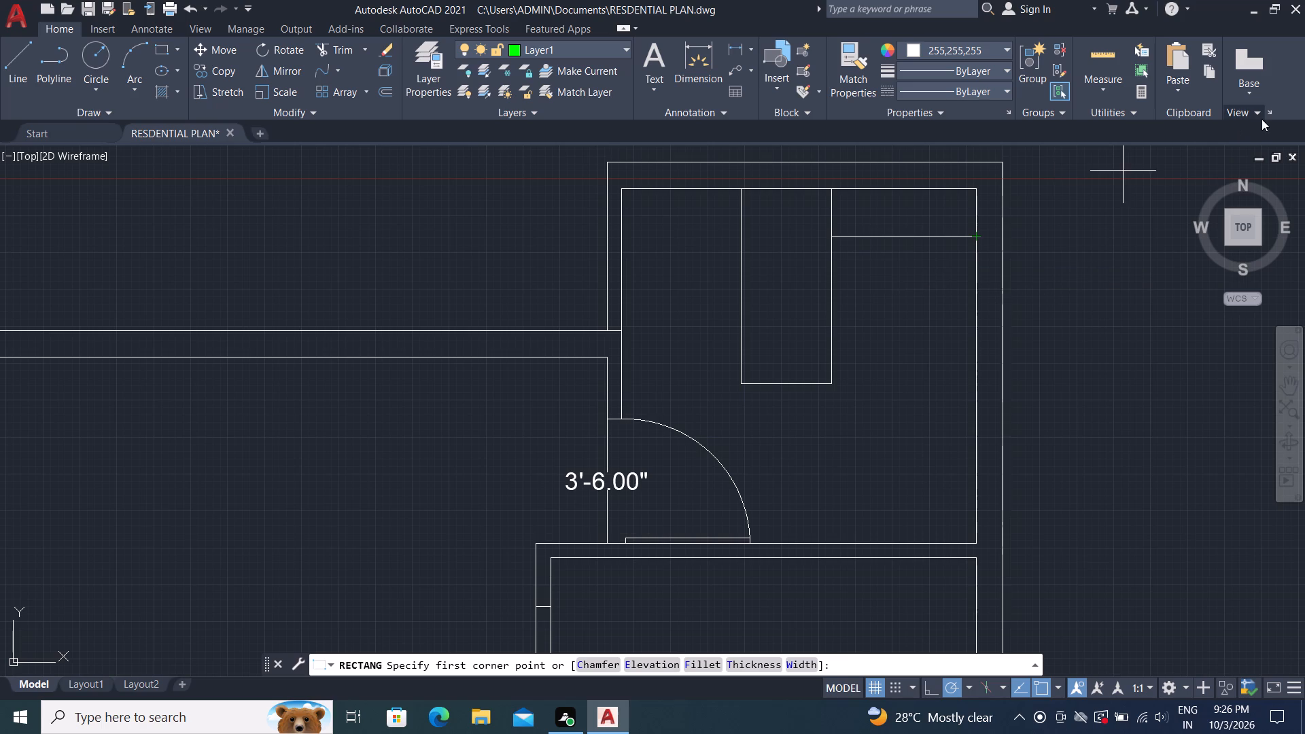
click(978, 236)
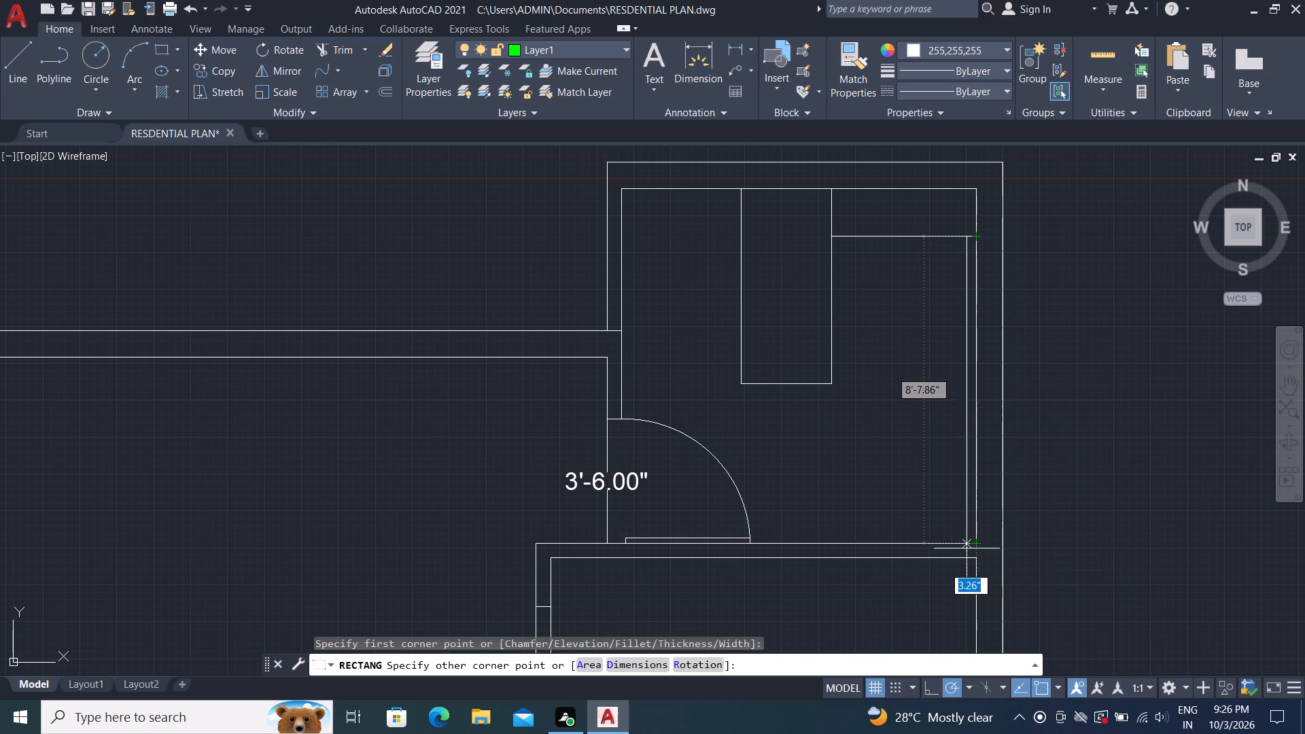
click(913, 550)
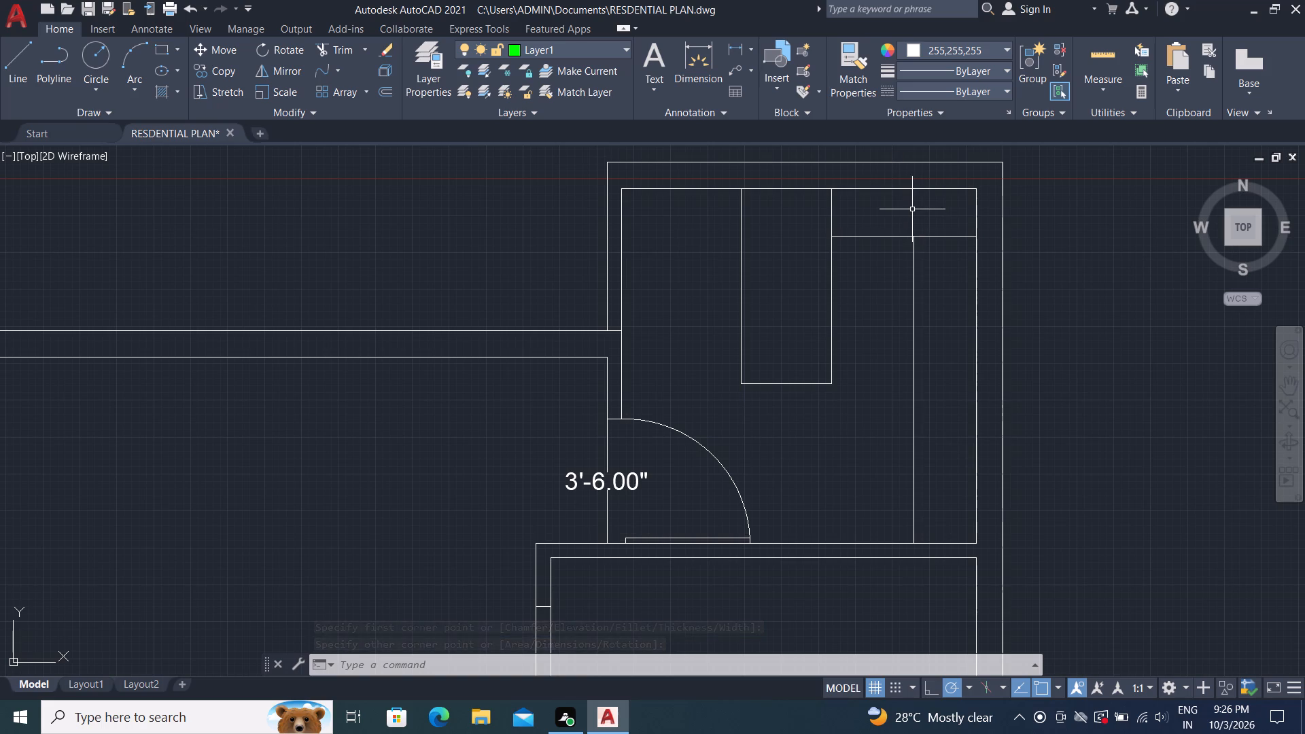
Copy the northernmost blue armchair on the conference table's east side into the northeast room, between the desk and the east-wall rectangle.
scroll(810, 196, down, 1)
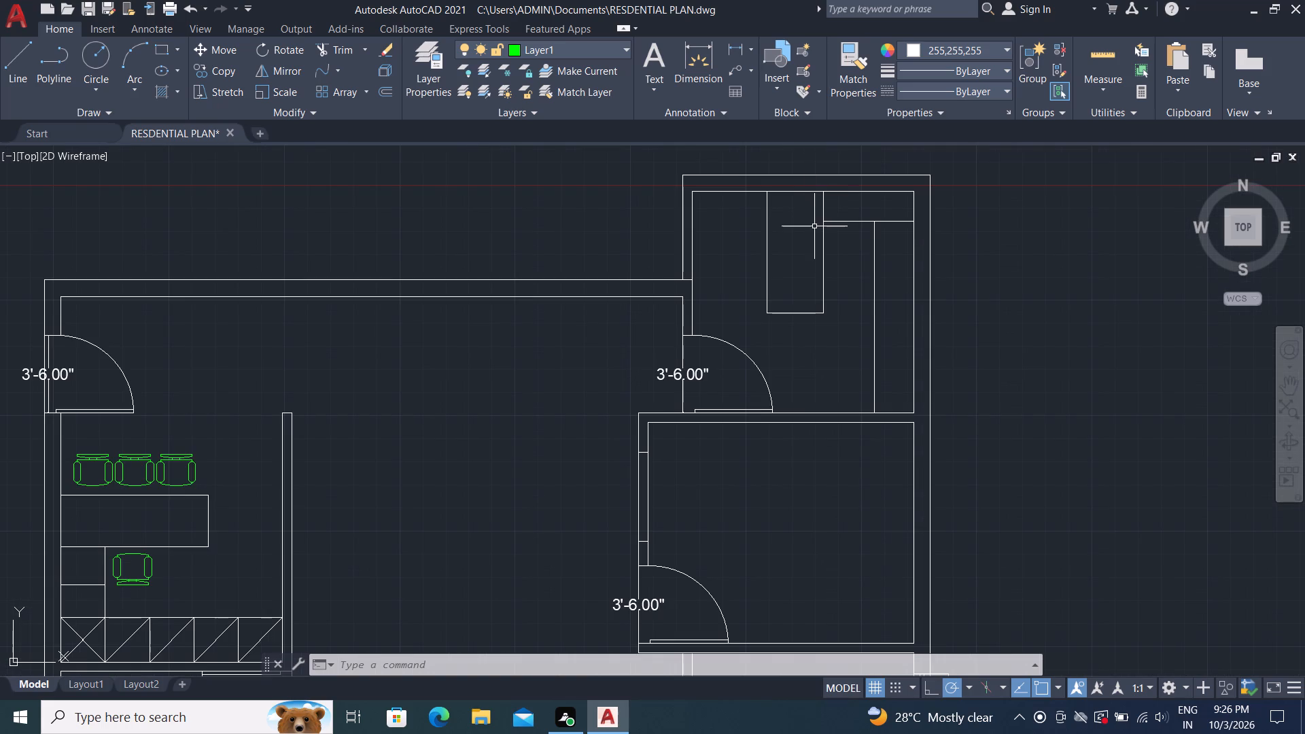
scroll(514, 287, down, 2)
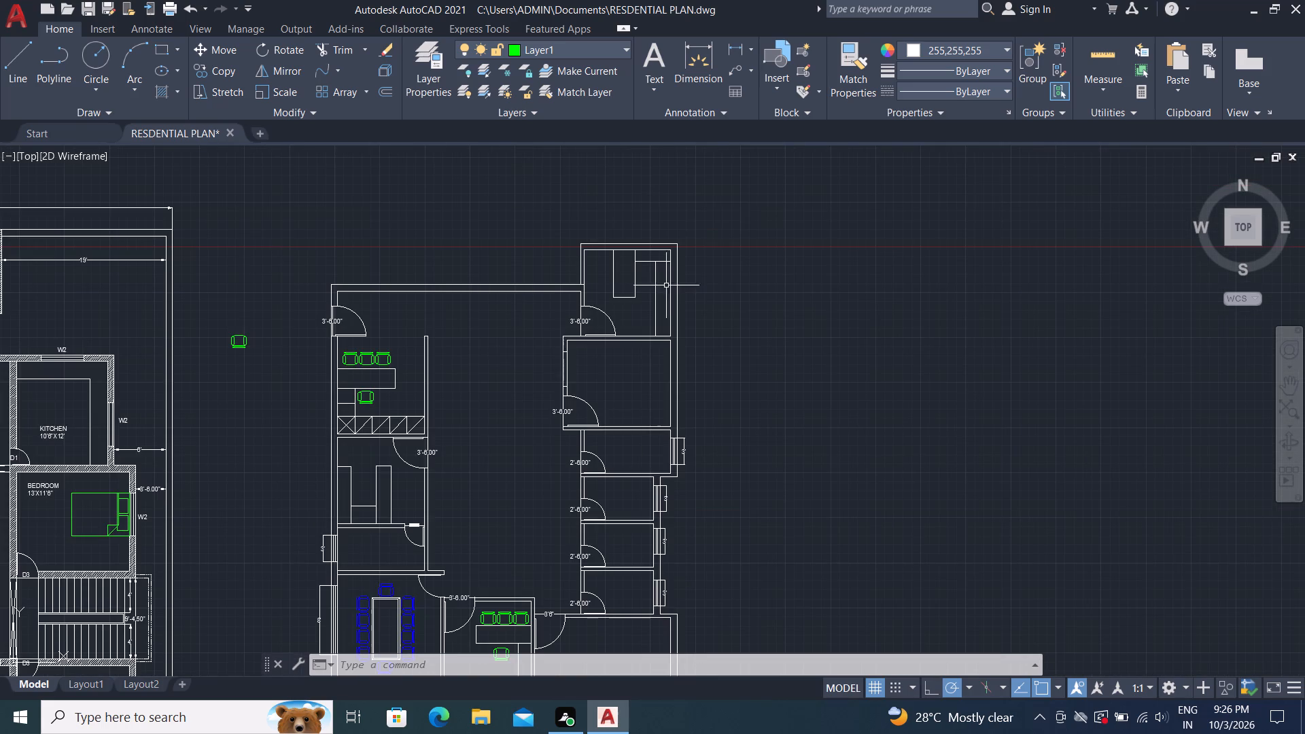
scroll(407, 672, up, 3)
scroll(529, 392, down, 2)
scroll(485, 483, up, 6)
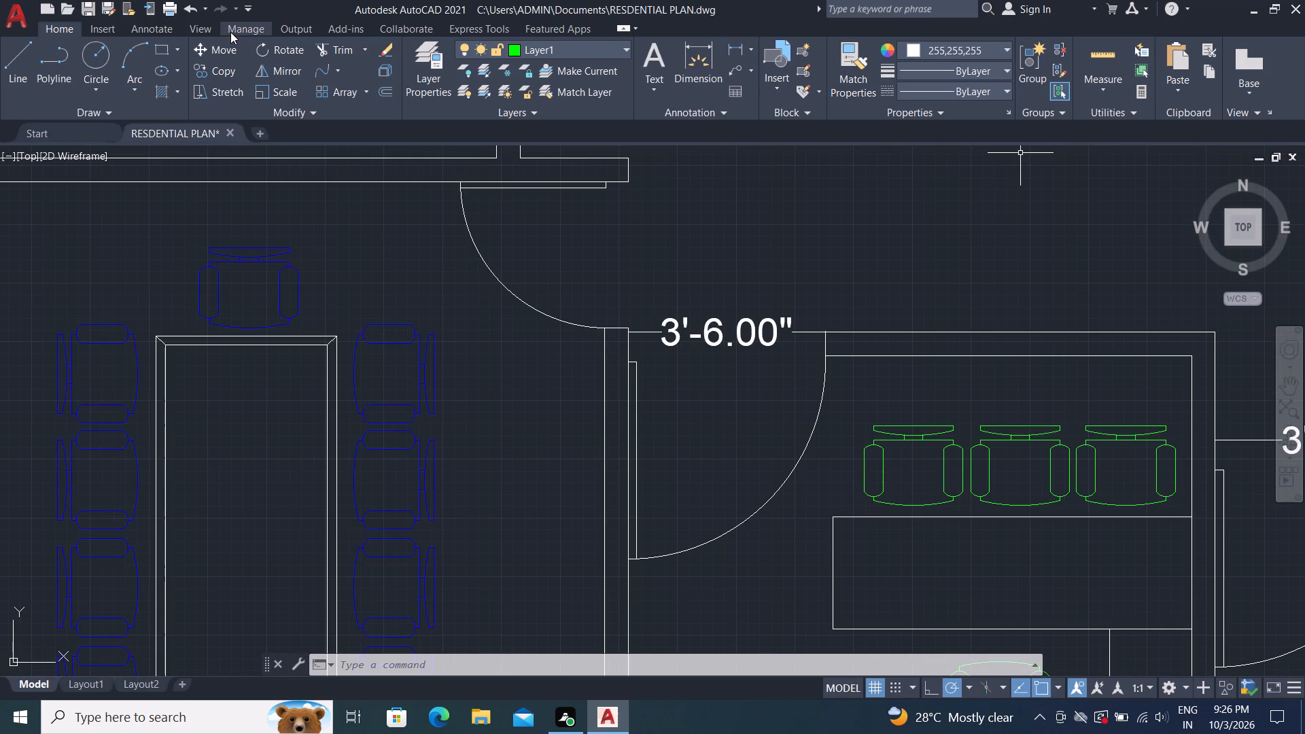
click(196, 69)
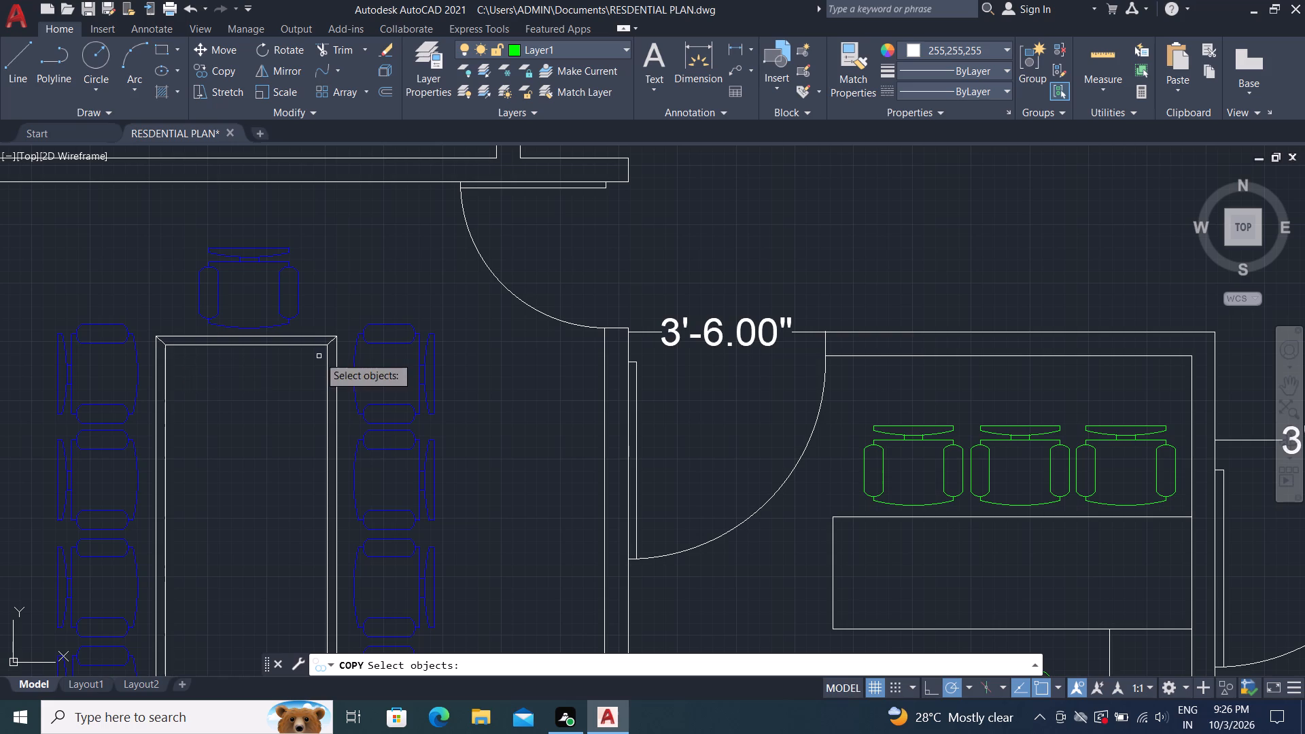
click(425, 357)
right_click(425, 357)
click(425, 357)
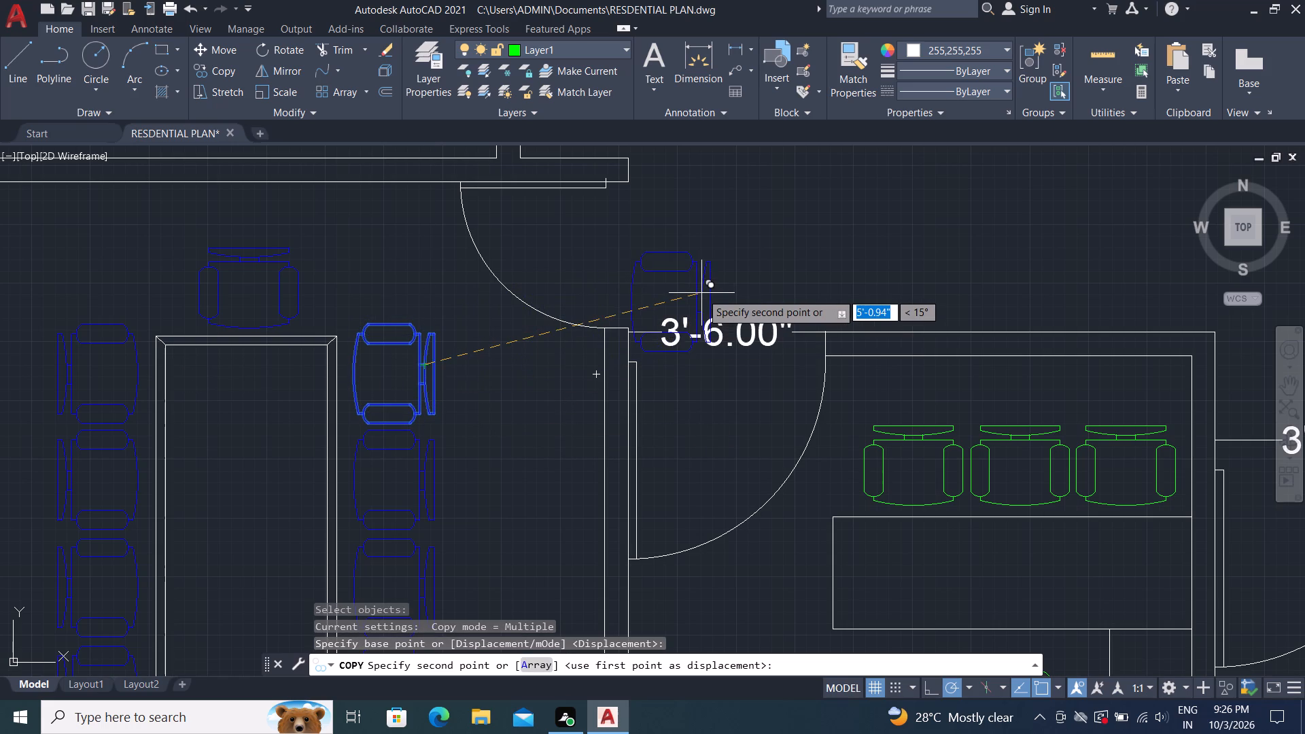
scroll(701, 293, down, 3)
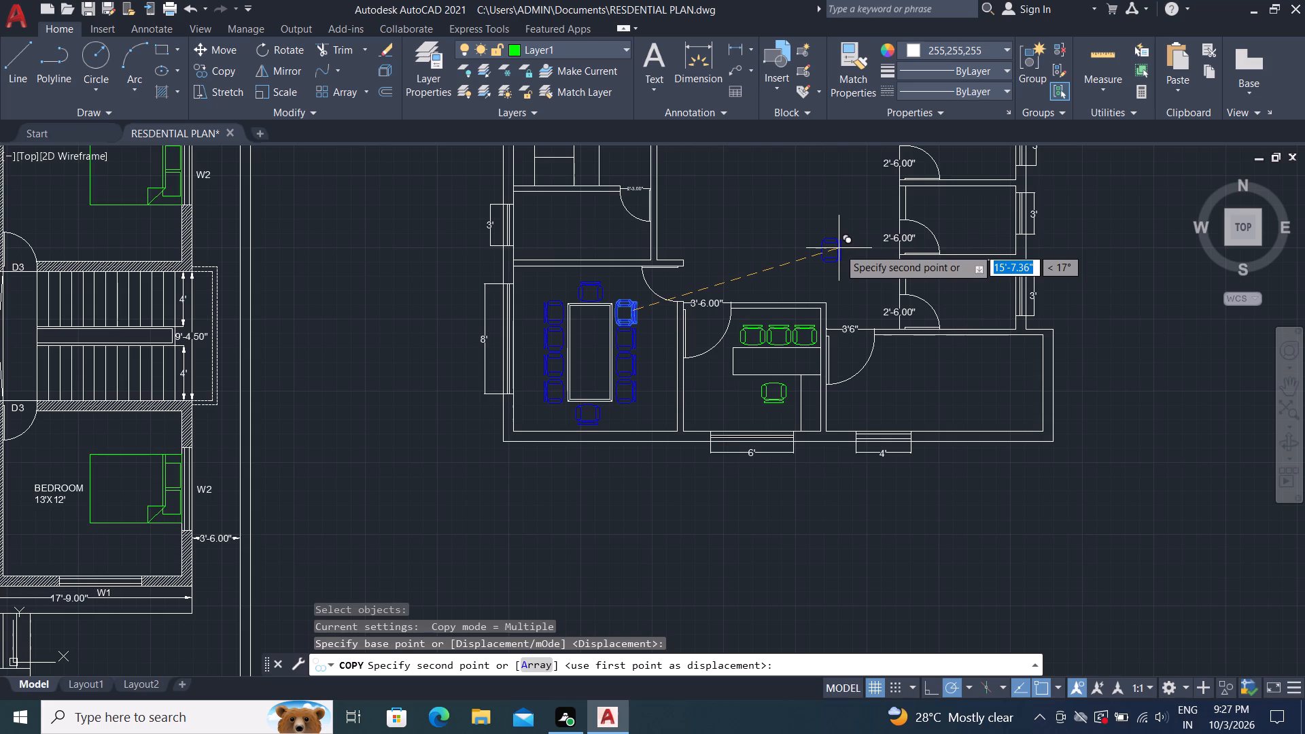
scroll(840, 259, down, 1)
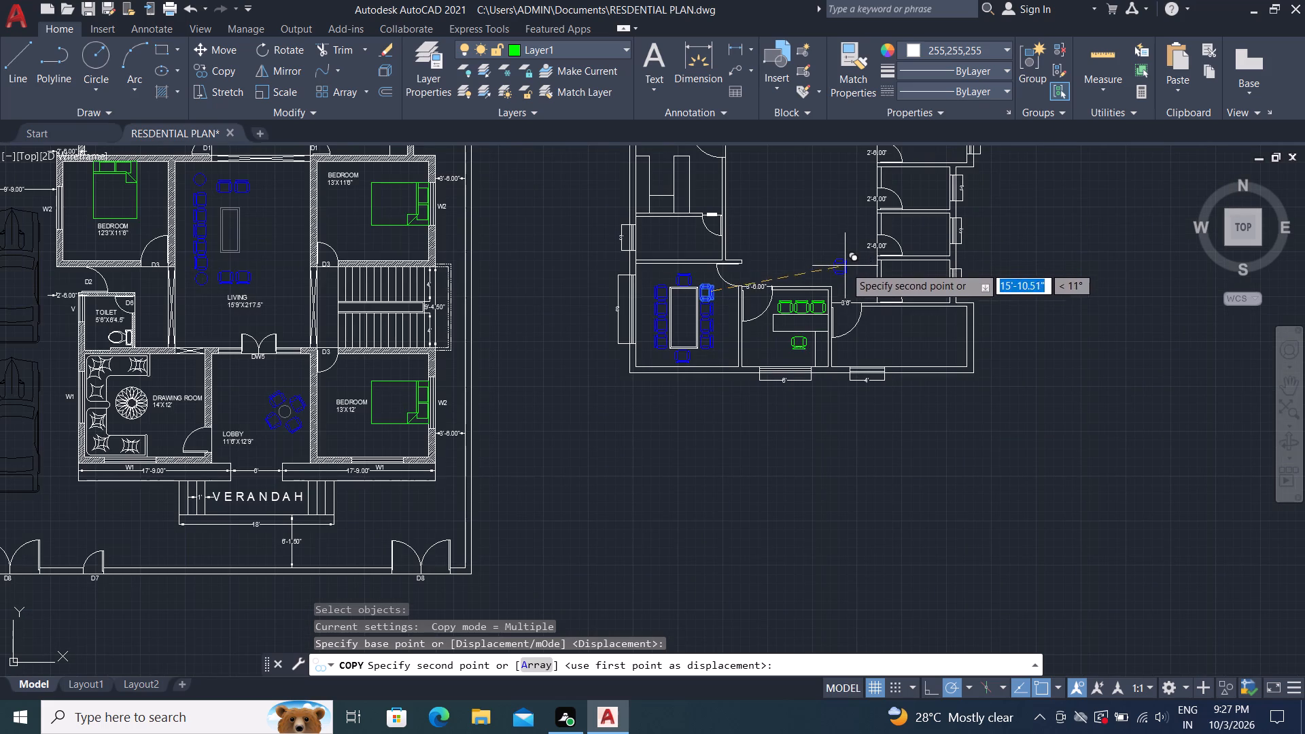
scroll(824, 356, down, 2)
scroll(854, 324, up, 2)
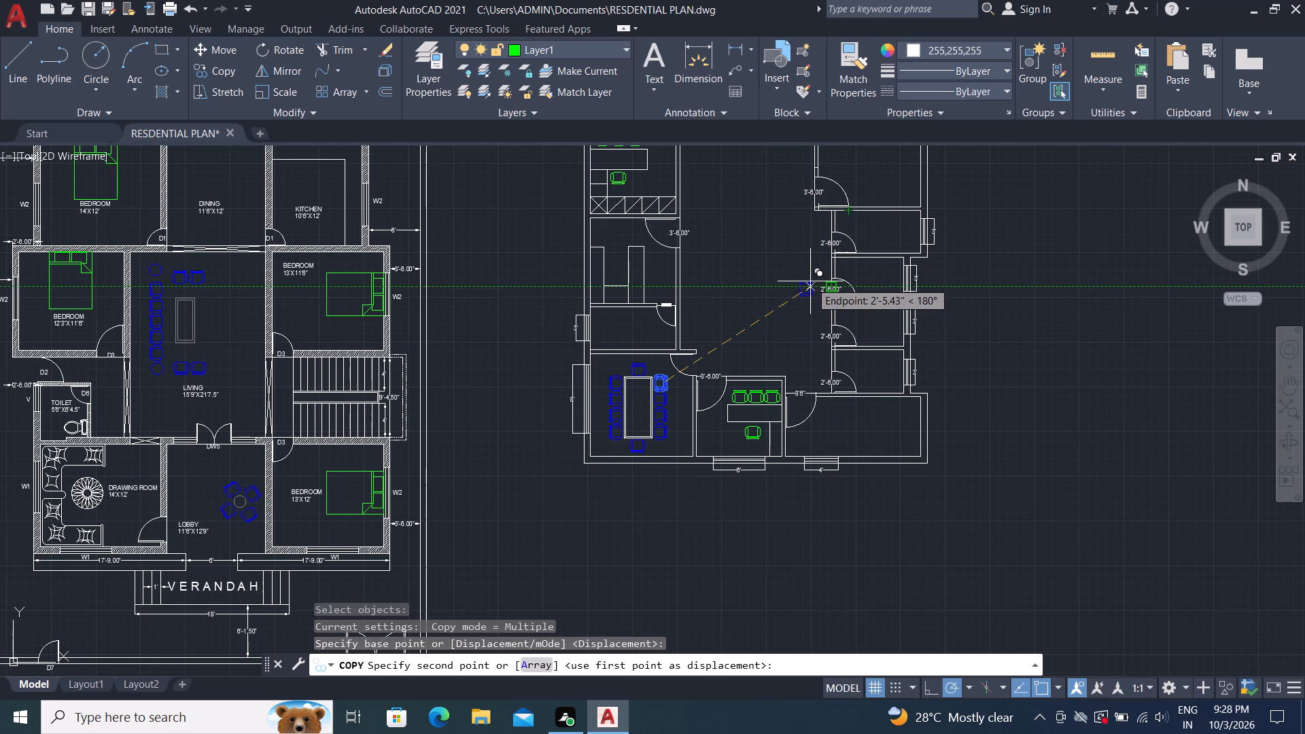
scroll(810, 281, down, 1)
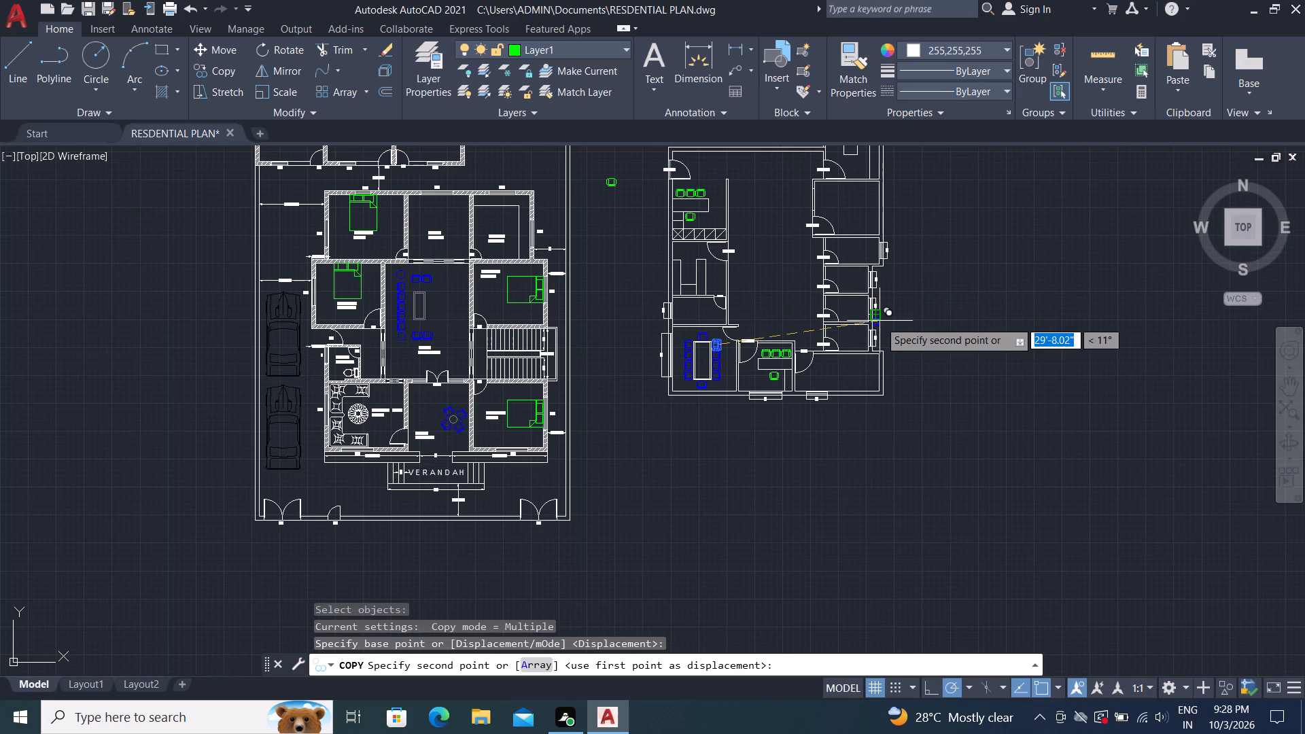
scroll(880, 326, down, 1)
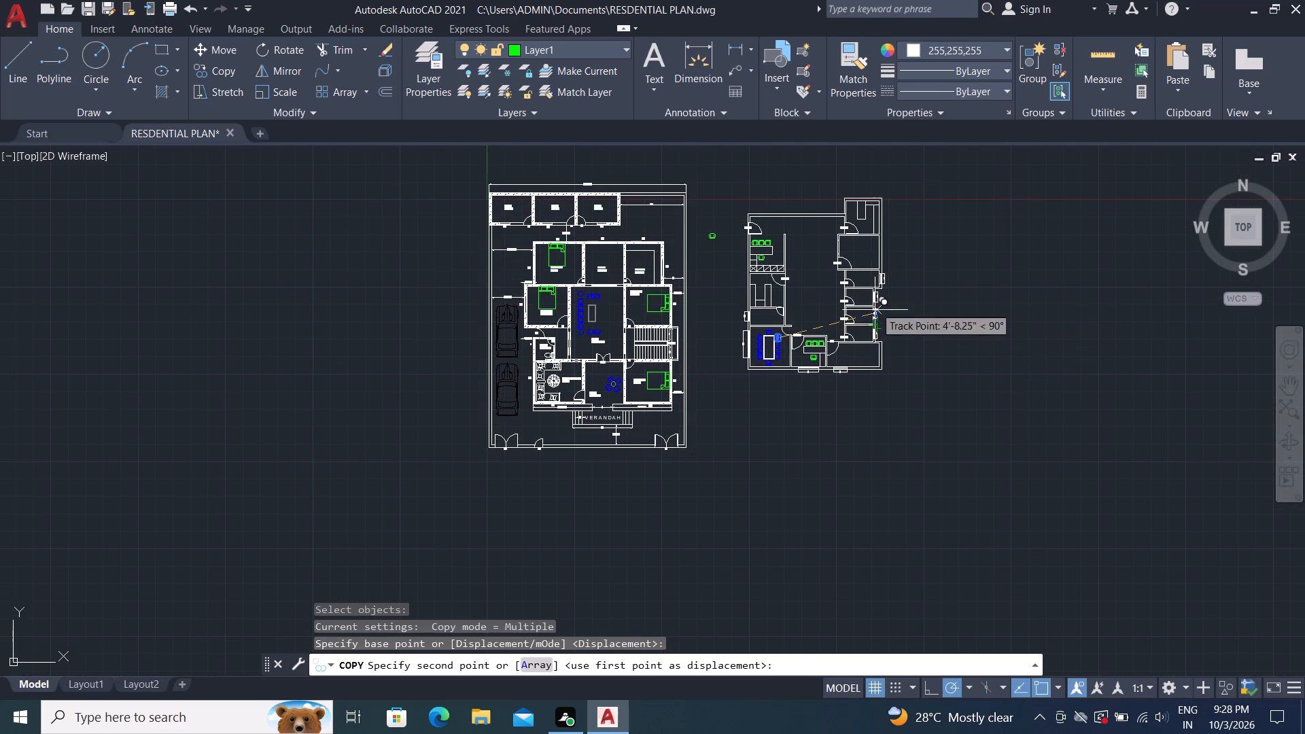
scroll(887, 331, down, 2)
scroll(869, 266, up, 6)
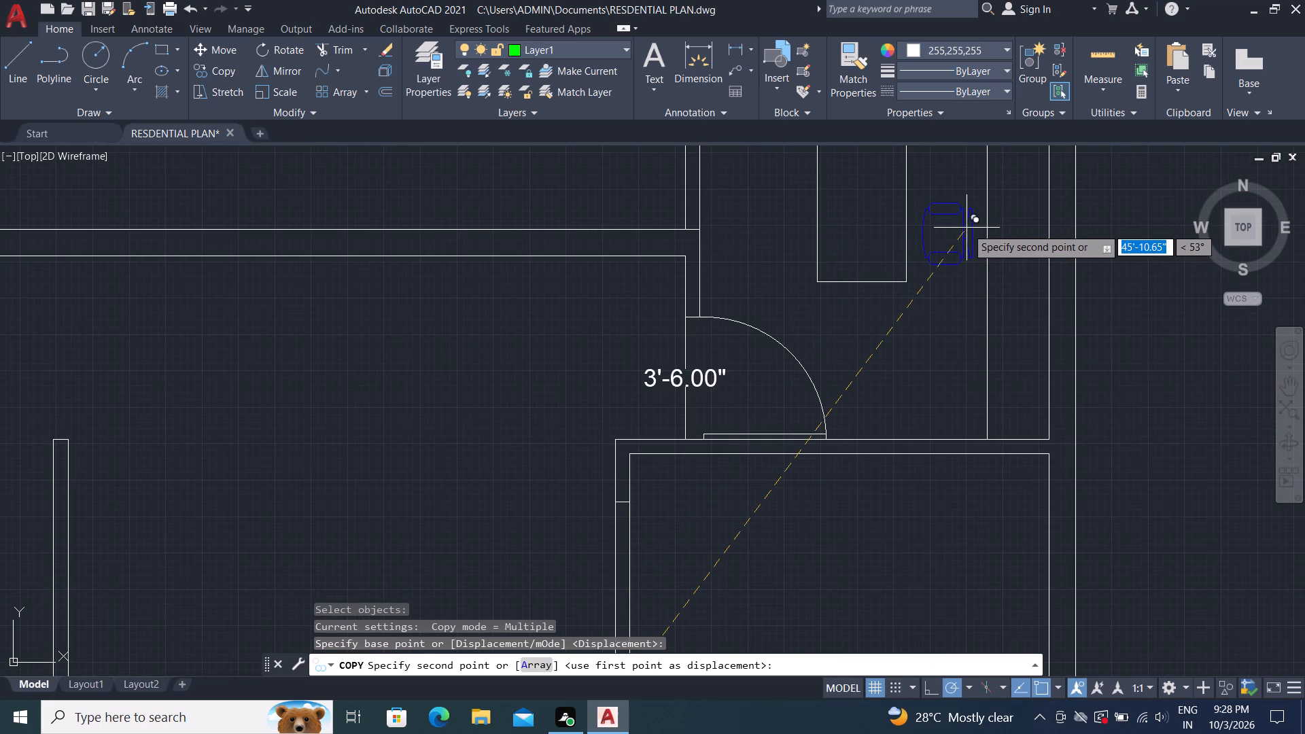
scroll(969, 191, down, 2)
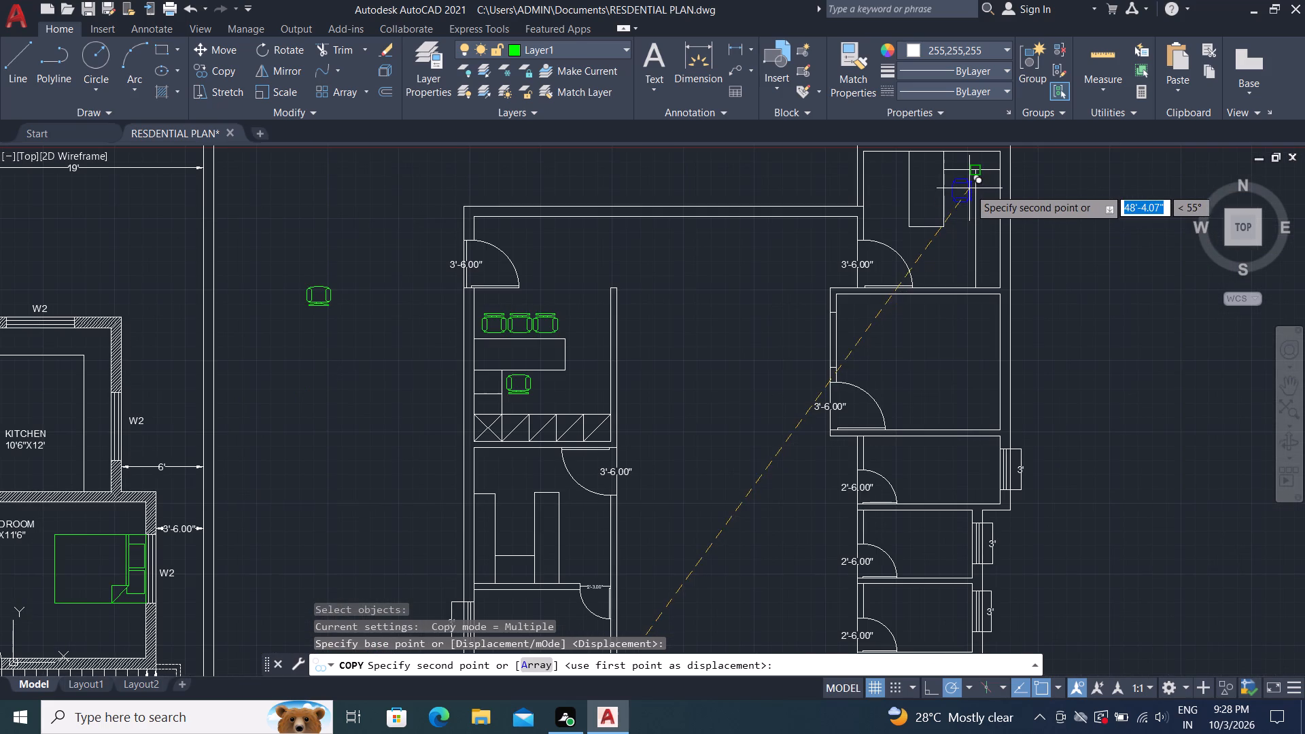
scroll(957, 188, up, 2)
scroll(976, 240, down, 1)
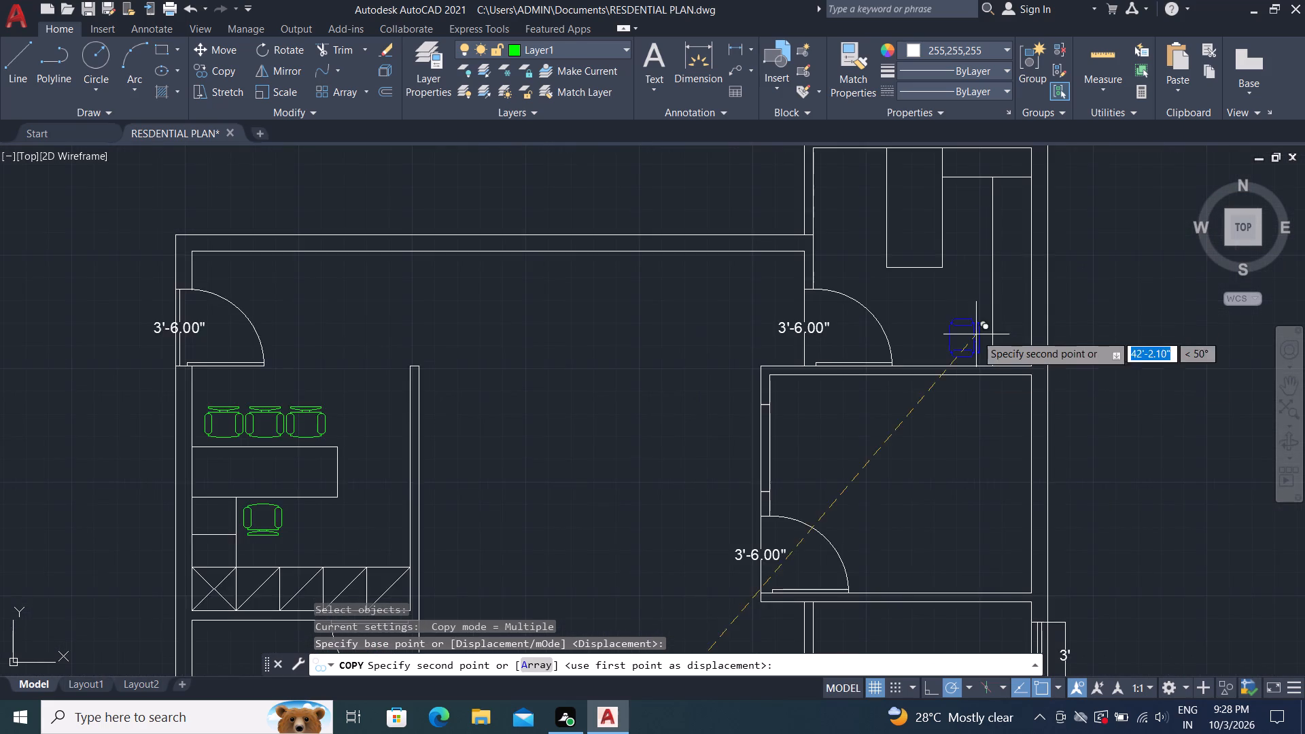
scroll(993, 435, down, 1)
scroll(979, 299, up, 2)
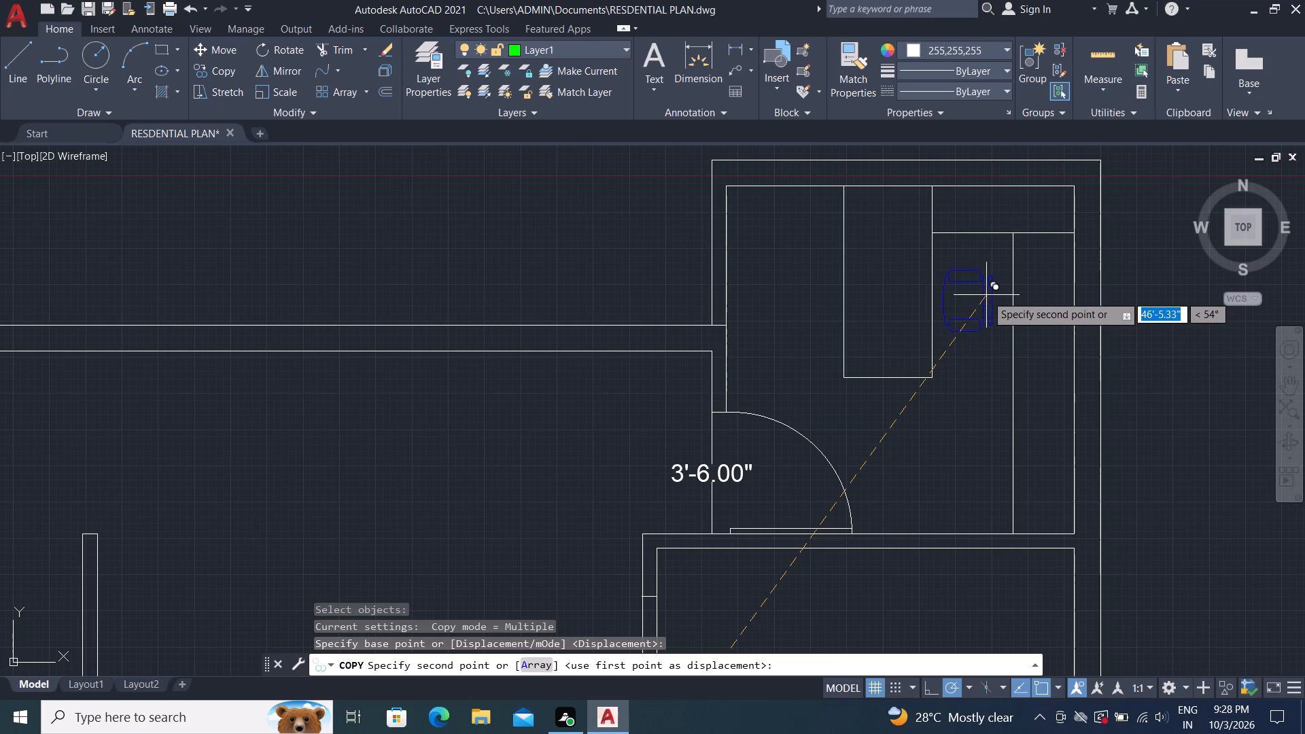
click(986, 295)
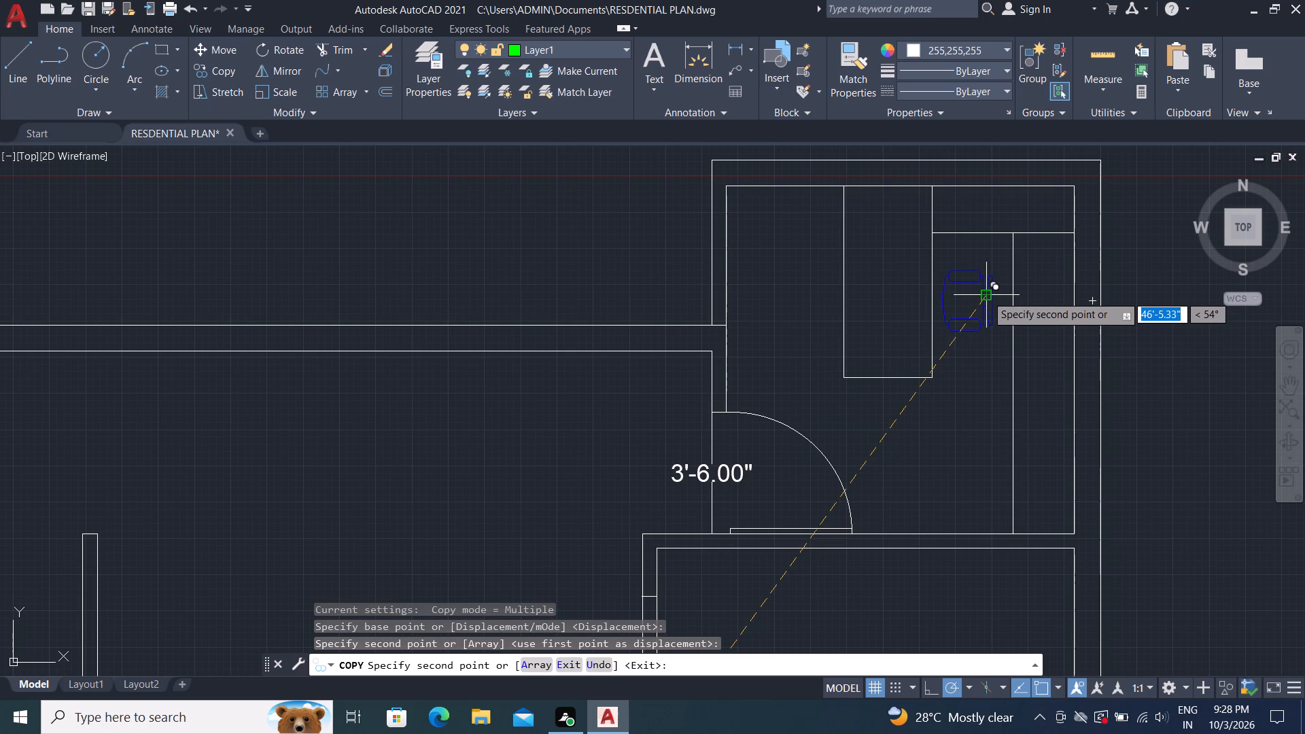
Copy the two northernmost blue armchairs on the conference table's west side to the west side of the northeast room's desk.
scroll(982, 287, down, 5)
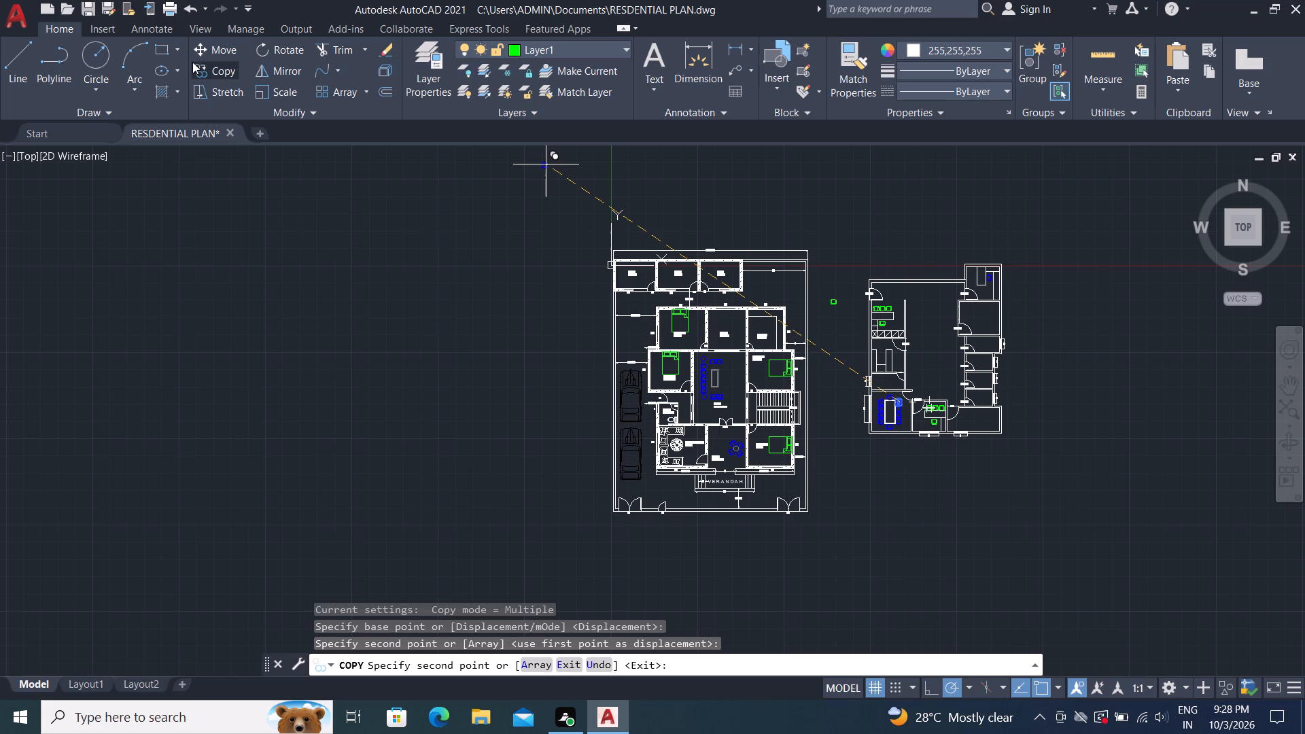
click(215, 71)
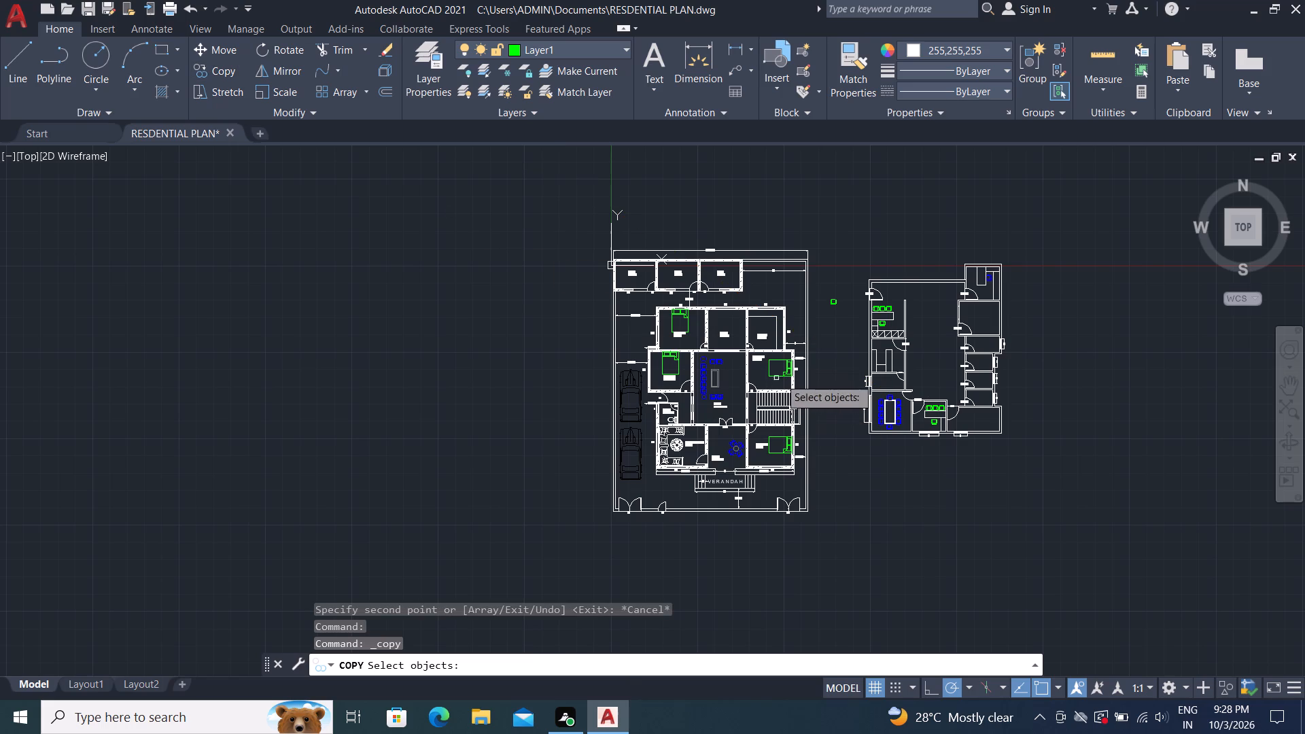
scroll(864, 411, up, 4)
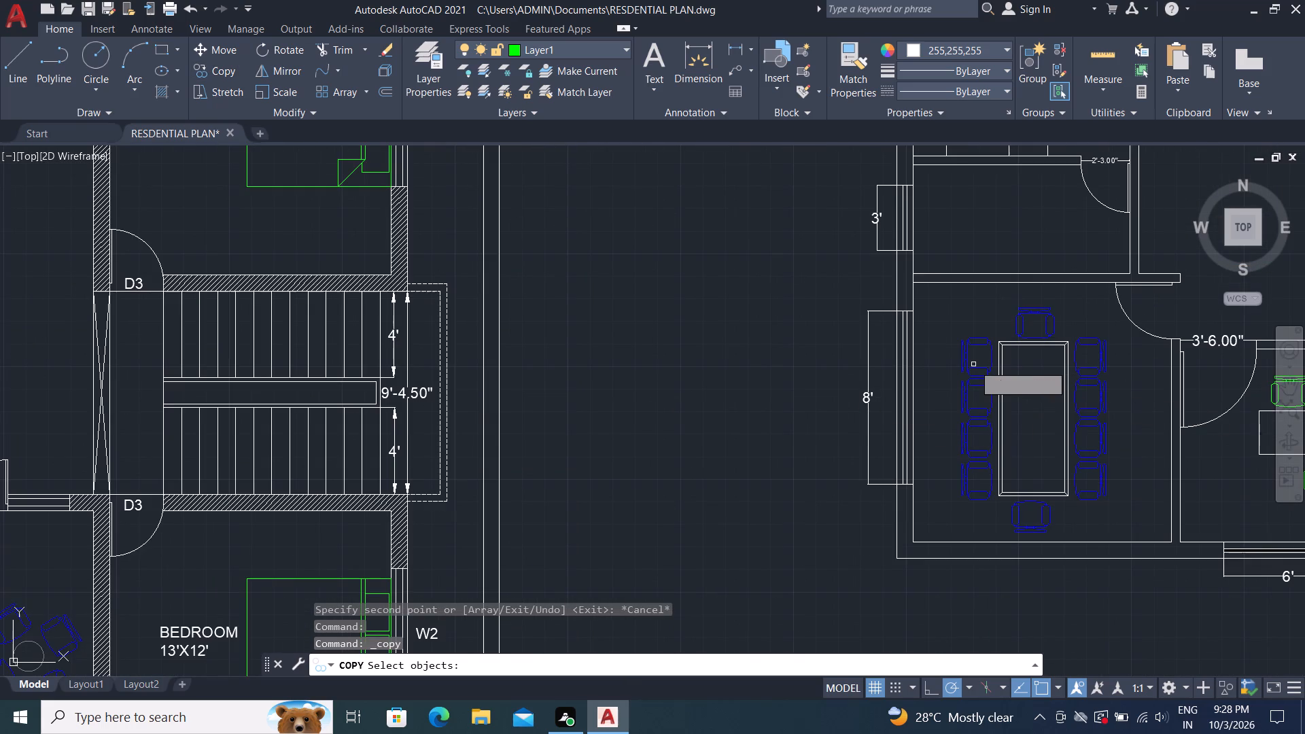
click(973, 364)
click(986, 385)
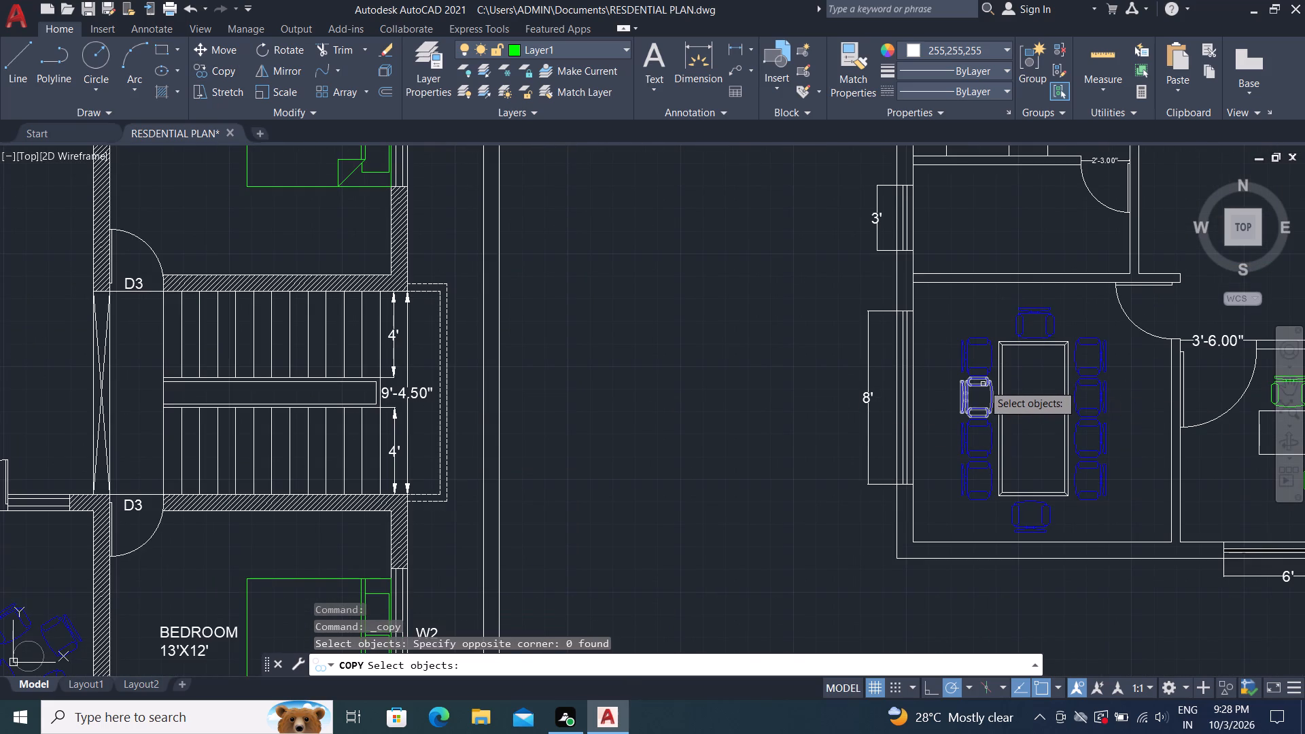
click(983, 384)
click(981, 366)
click(978, 349)
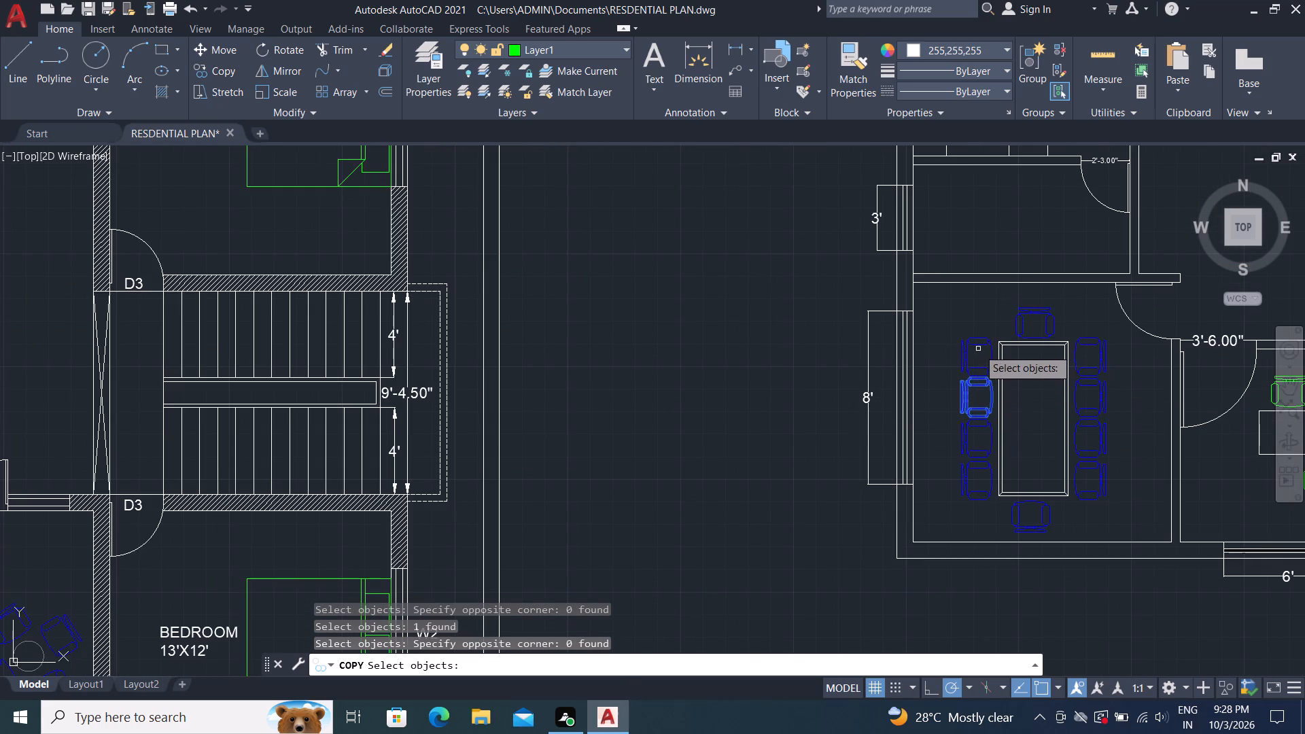
click(990, 356)
right_click(984, 356)
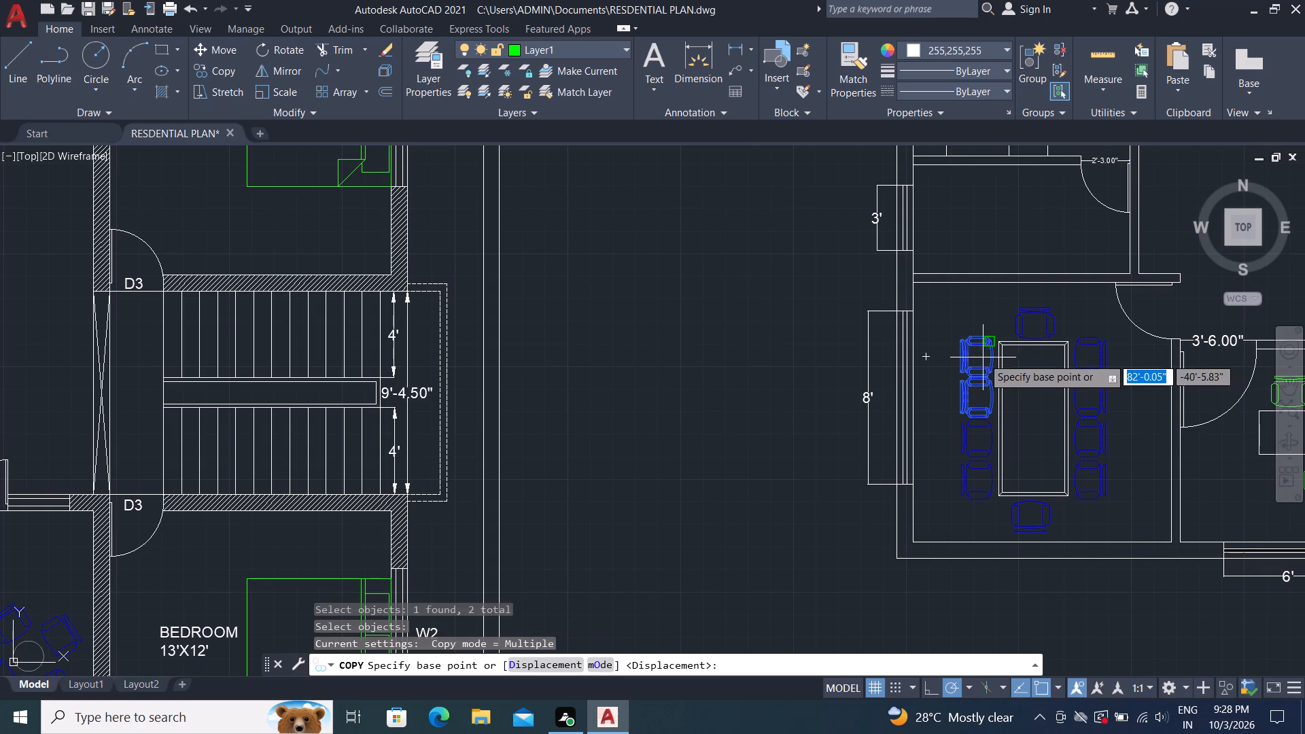
click(979, 372)
scroll(960, 379, down, 2)
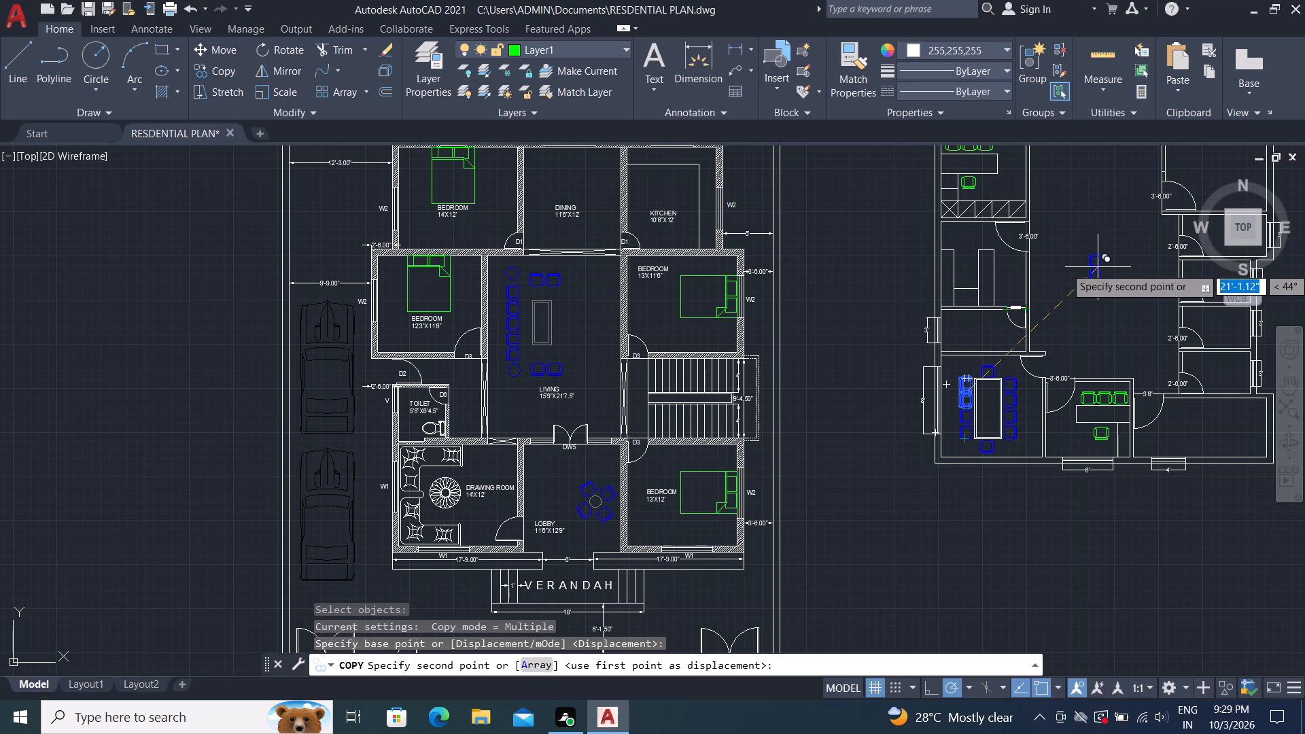
scroll(1051, 367, down, 1)
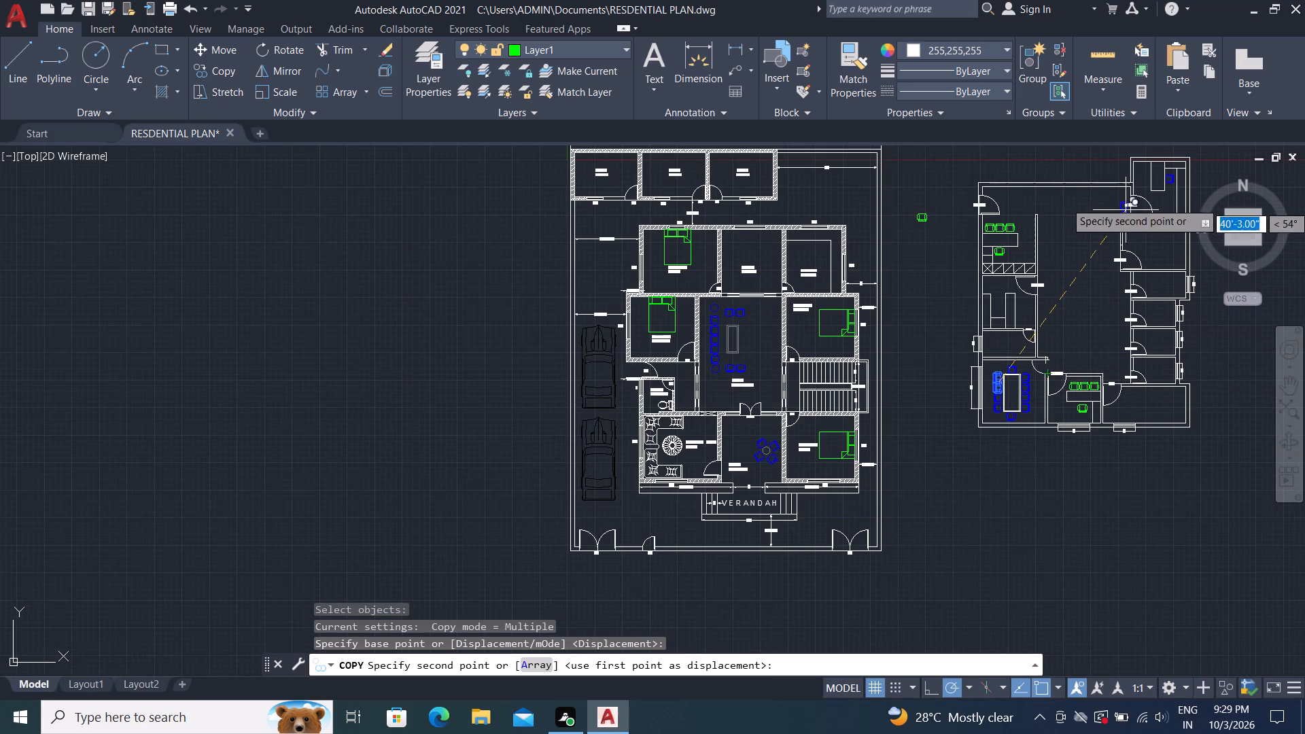
scroll(1136, 193, up, 1)
scroll(1081, 384, down, 1)
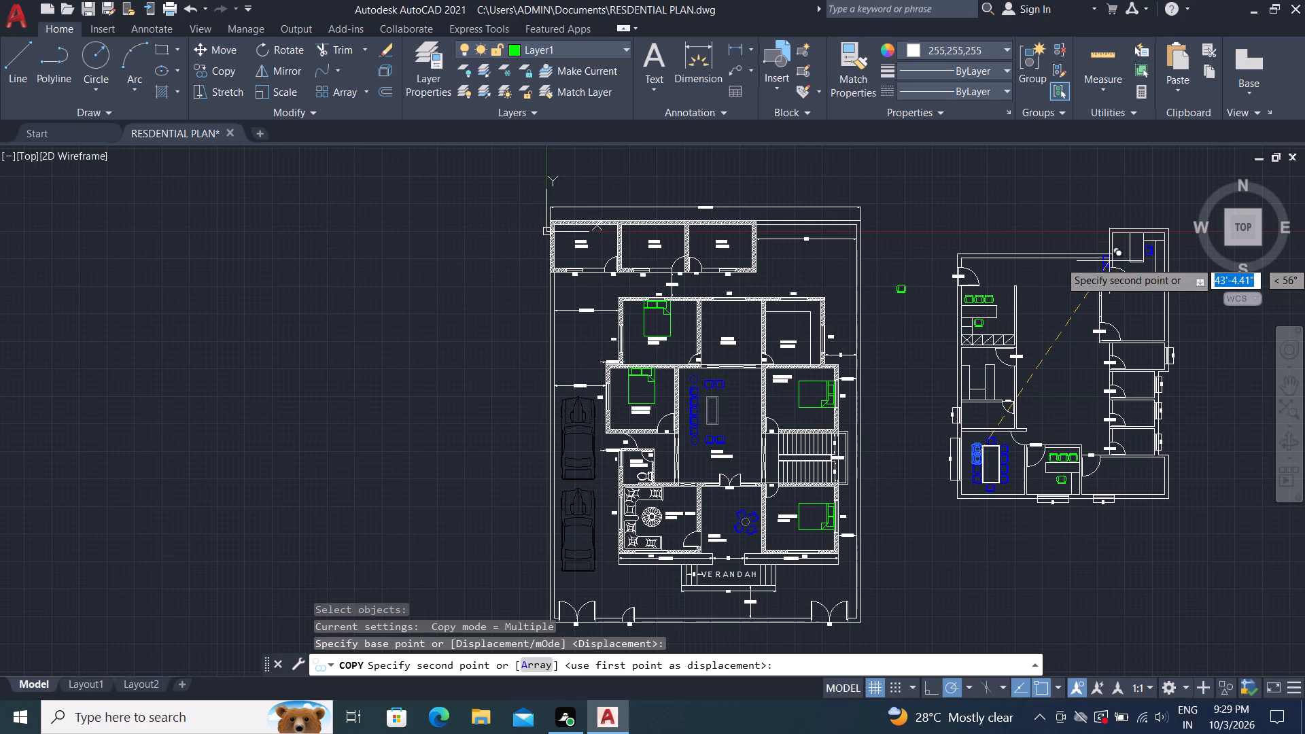
scroll(1117, 247, up, 3)
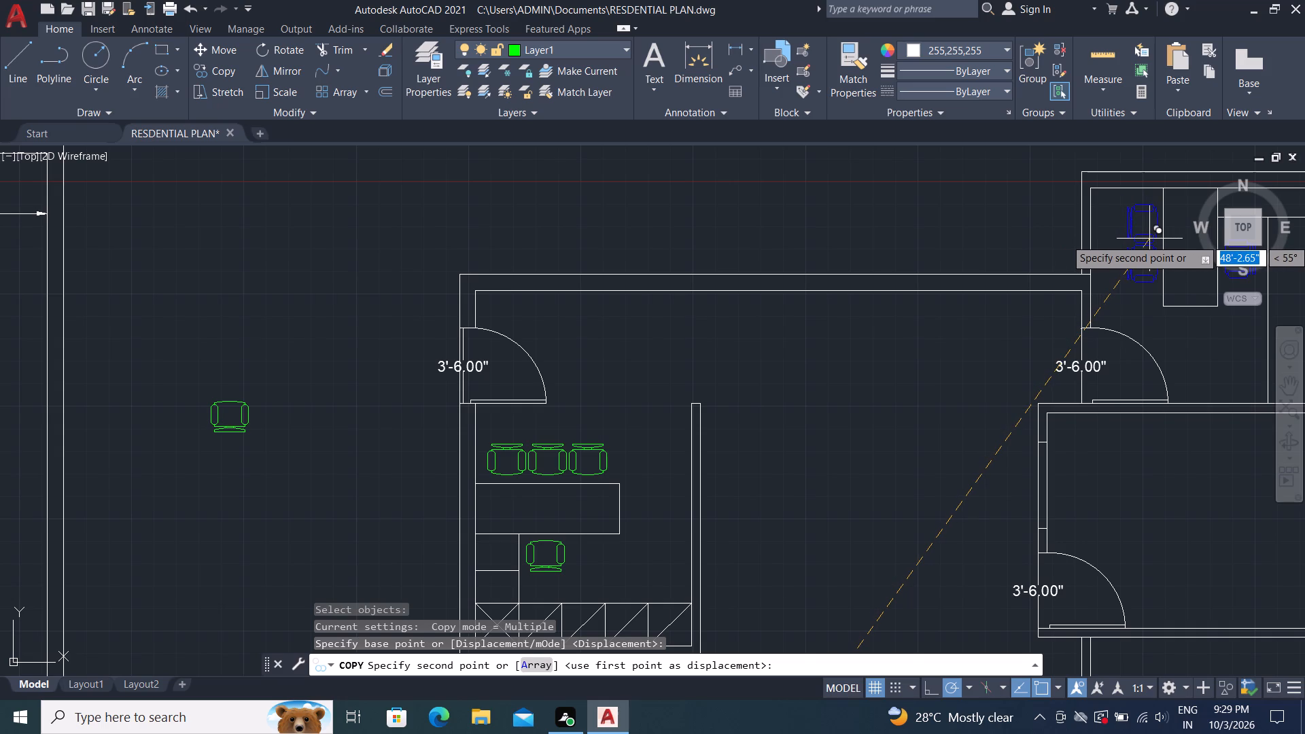
click(1149, 239)
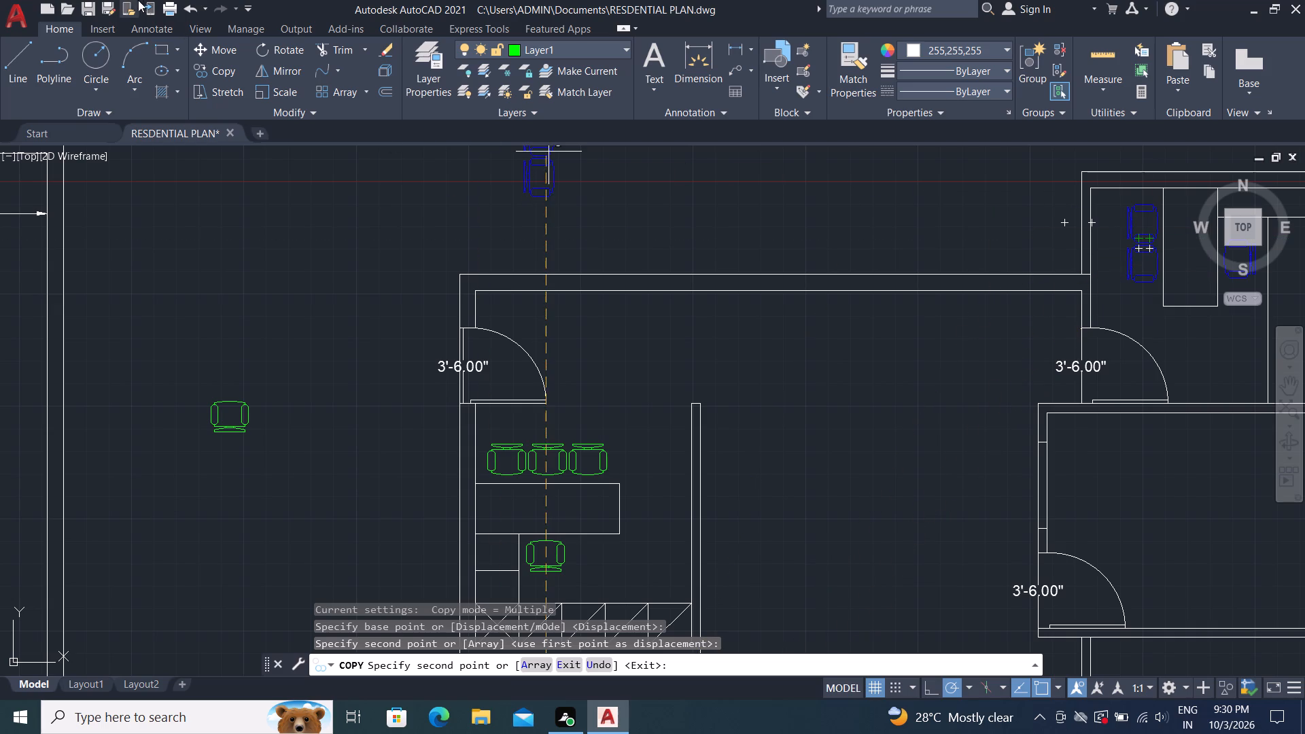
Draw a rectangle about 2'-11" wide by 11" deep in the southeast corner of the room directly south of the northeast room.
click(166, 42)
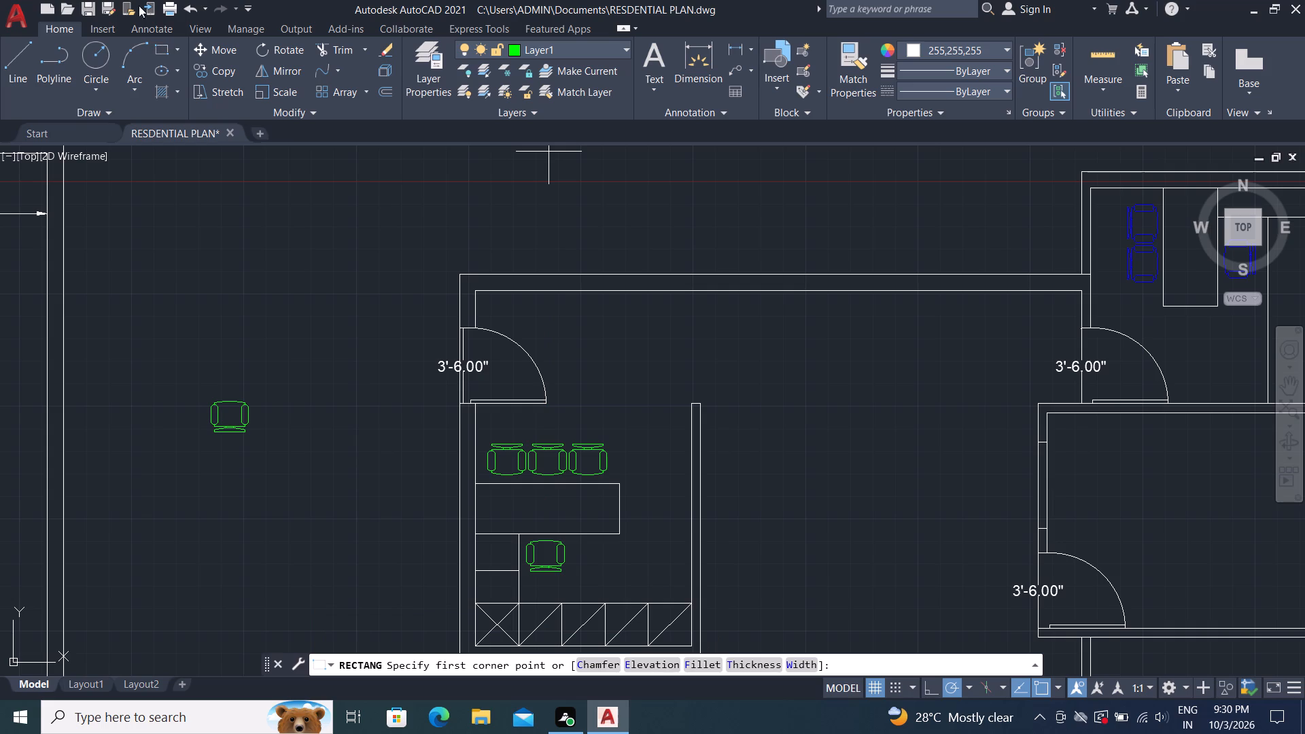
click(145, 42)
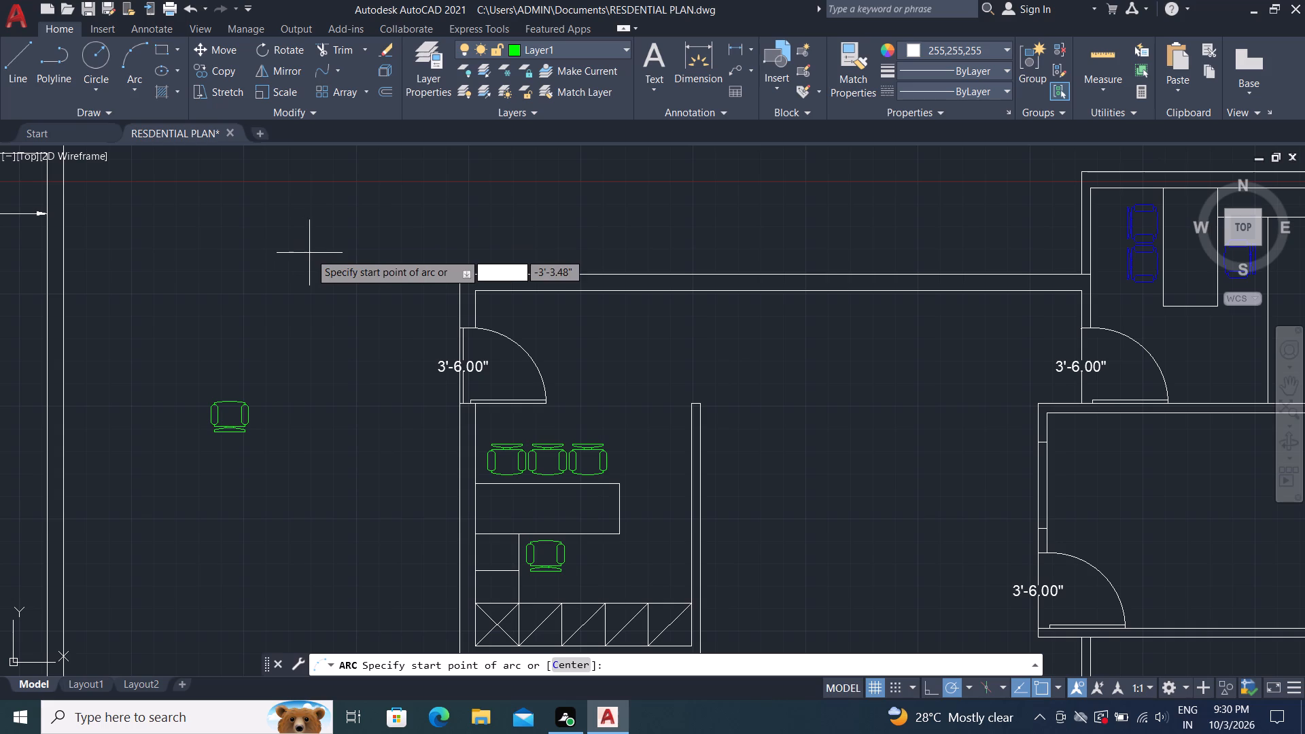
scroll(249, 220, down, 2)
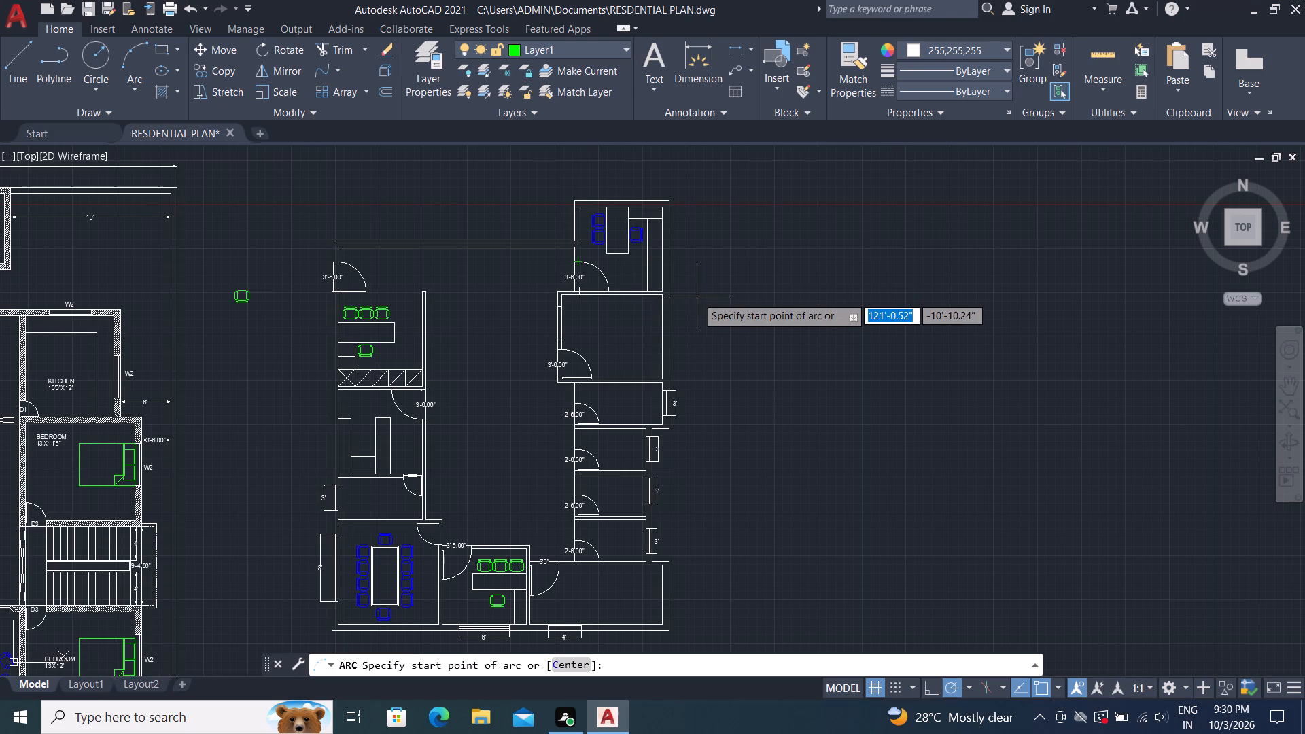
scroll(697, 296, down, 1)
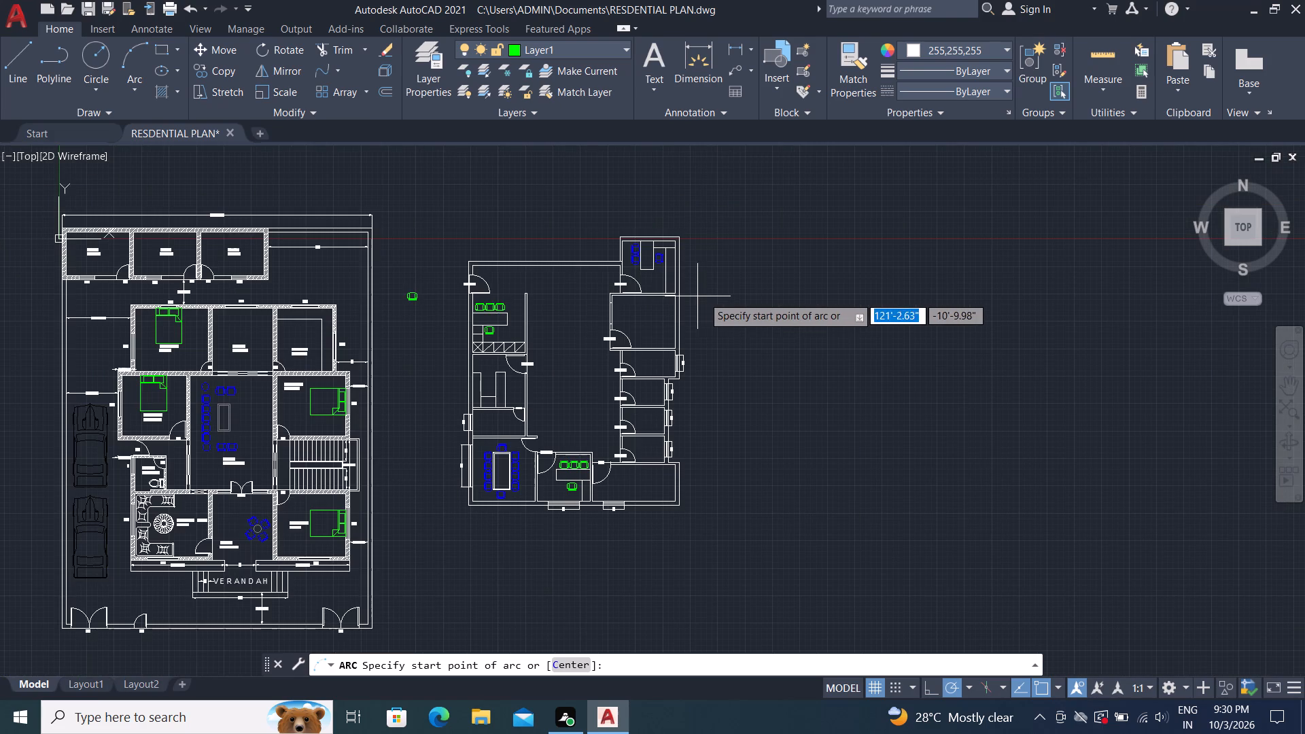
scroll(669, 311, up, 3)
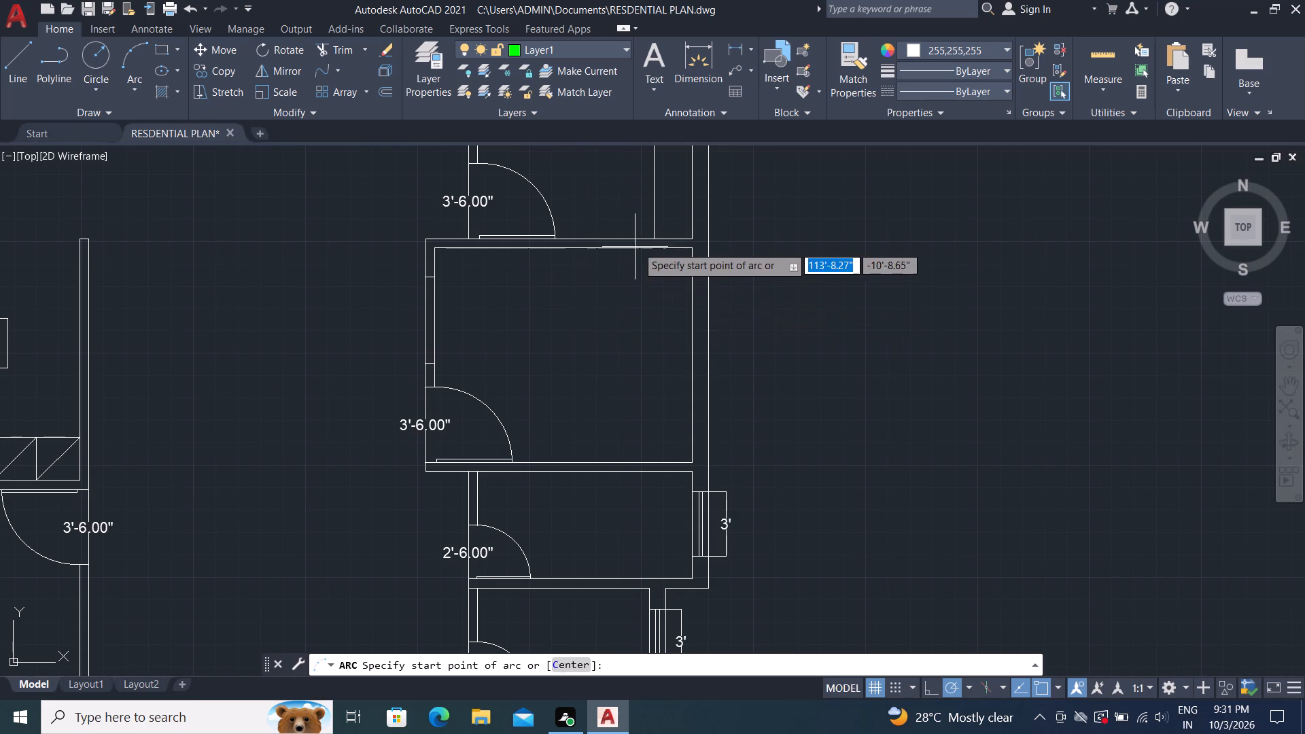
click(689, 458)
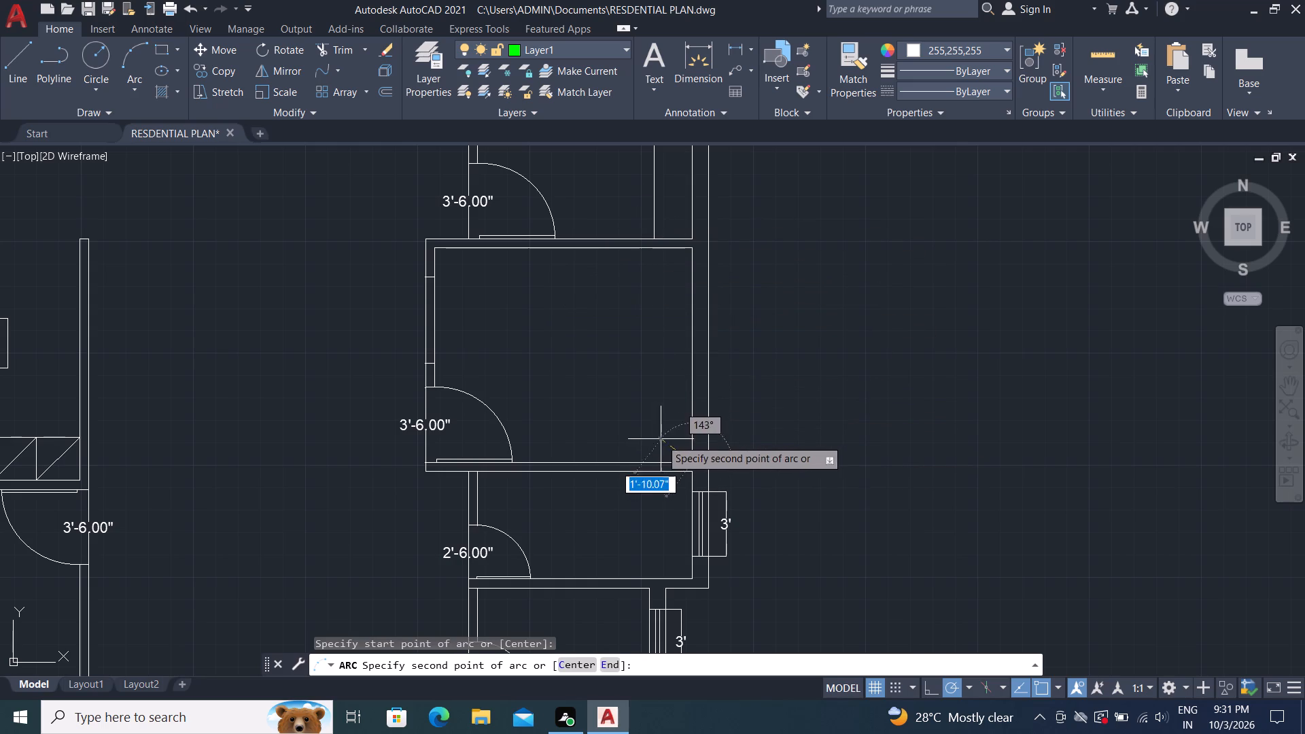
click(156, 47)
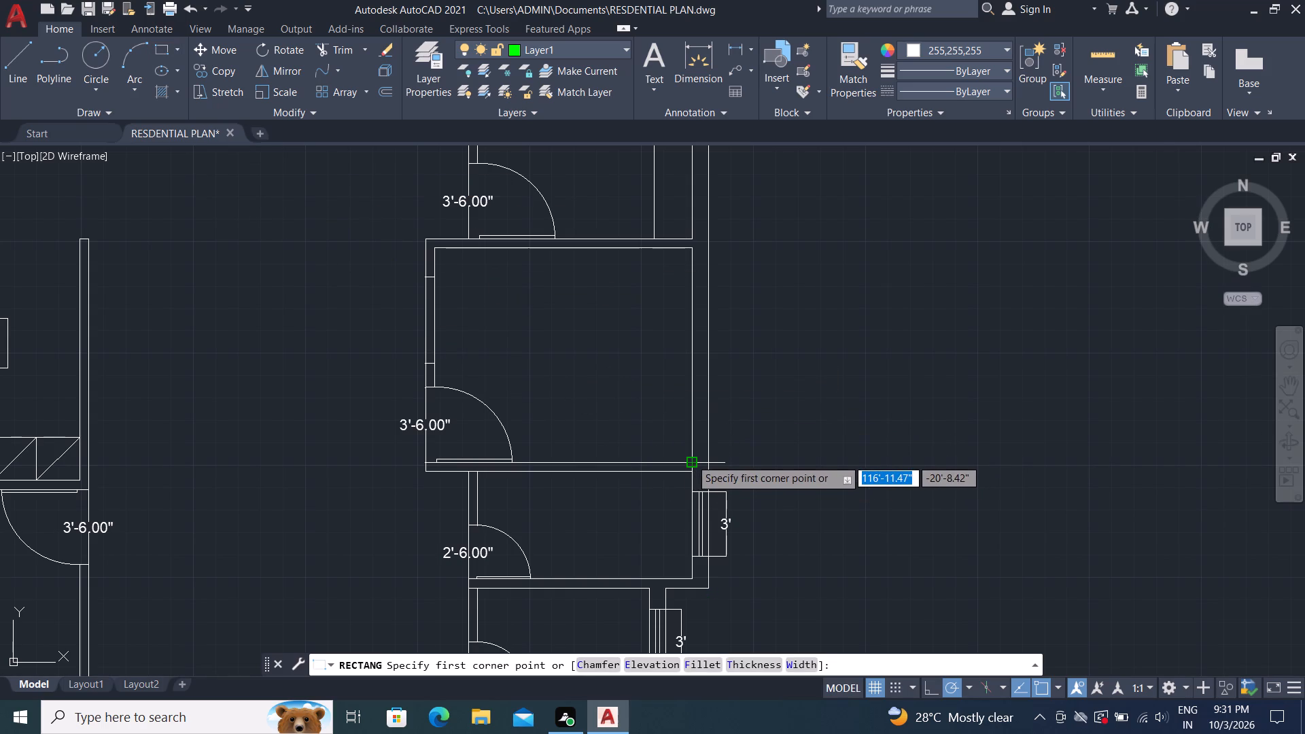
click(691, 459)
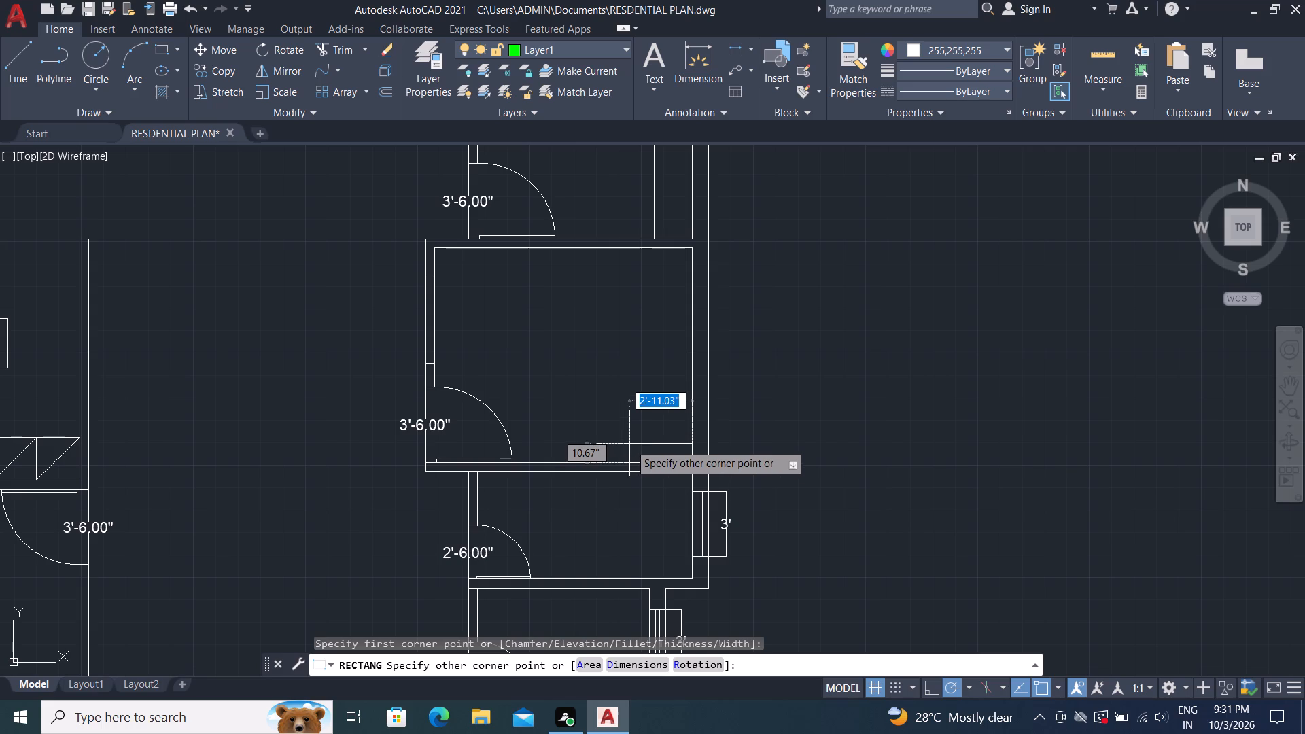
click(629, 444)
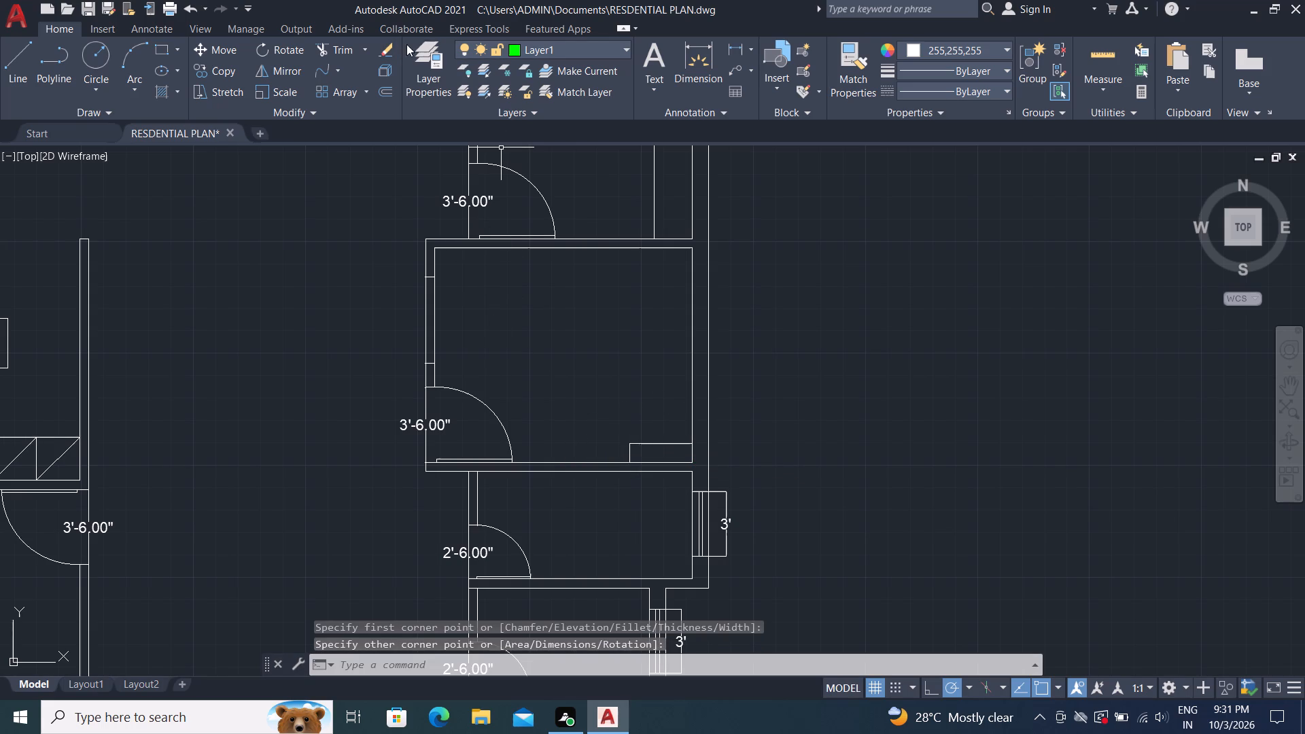
Draw a rectangle about 1'-9" wide by 9'-1" long along that room's east wall, from the north wall to the corner rectangle.
click(155, 41)
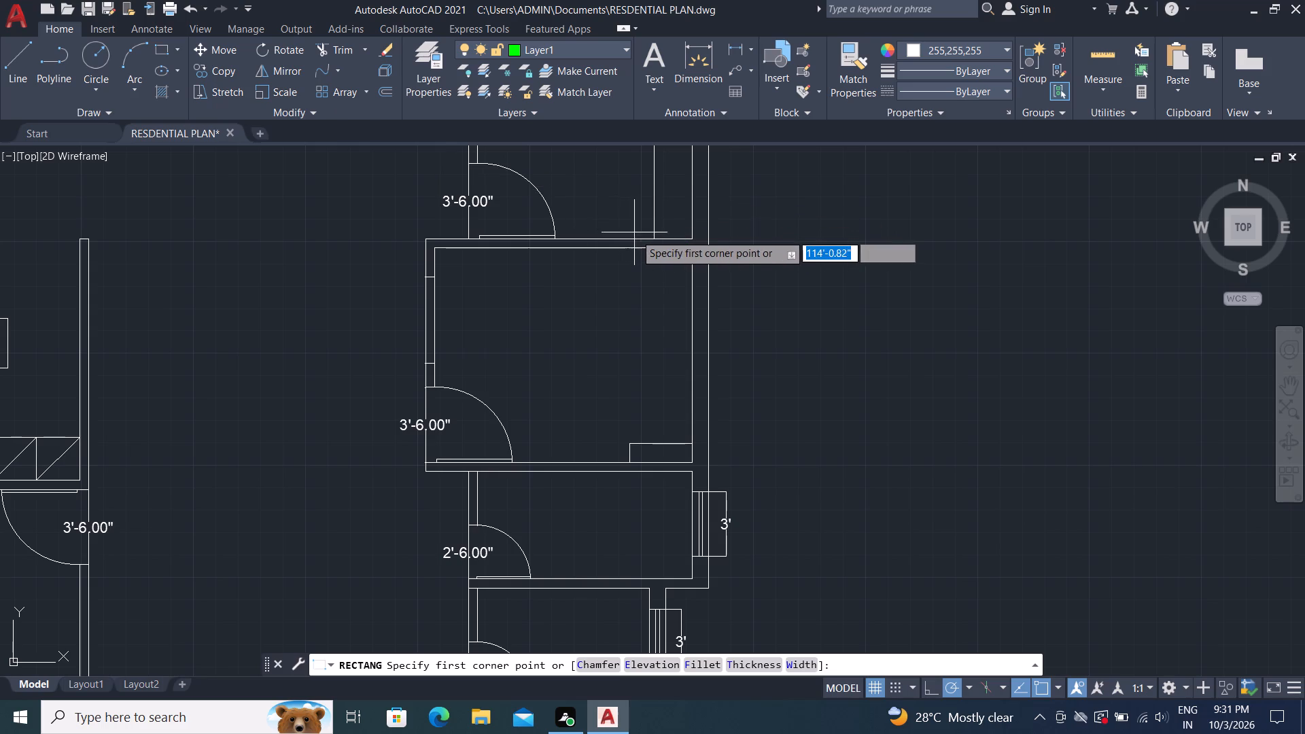
click(651, 251)
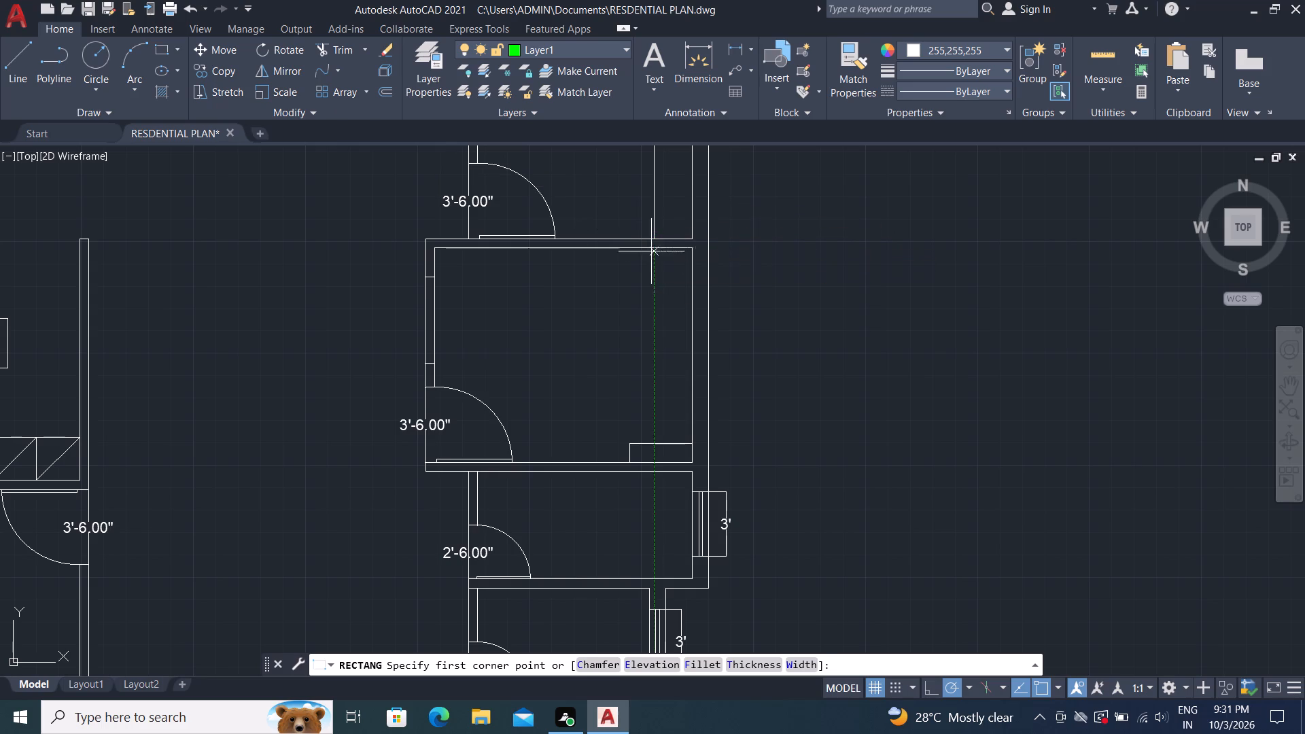
click(689, 442)
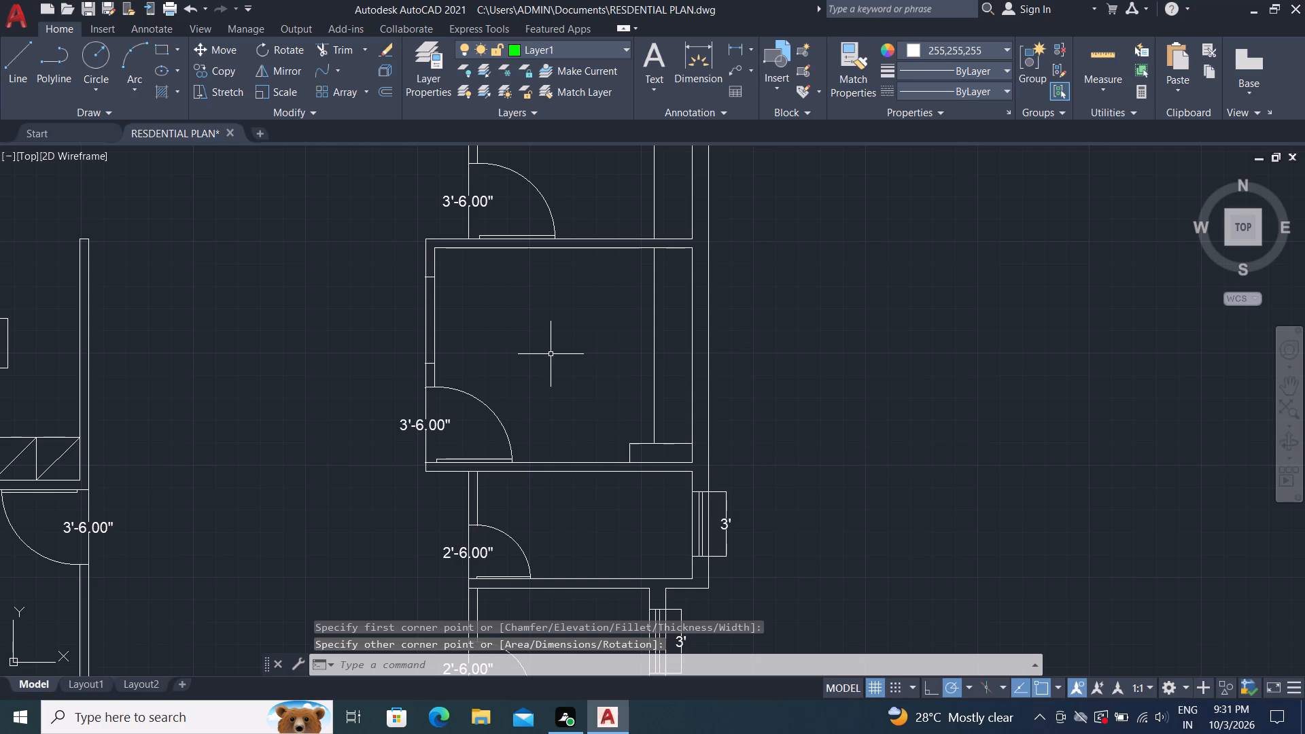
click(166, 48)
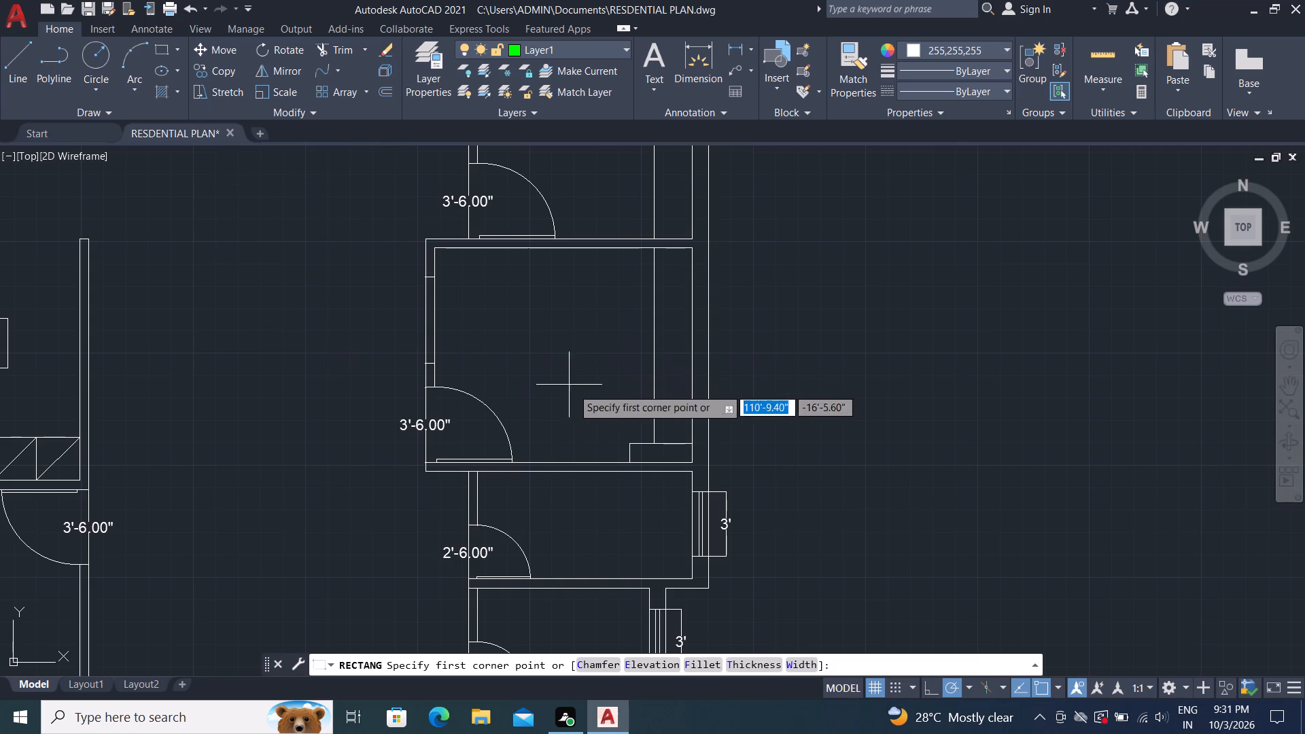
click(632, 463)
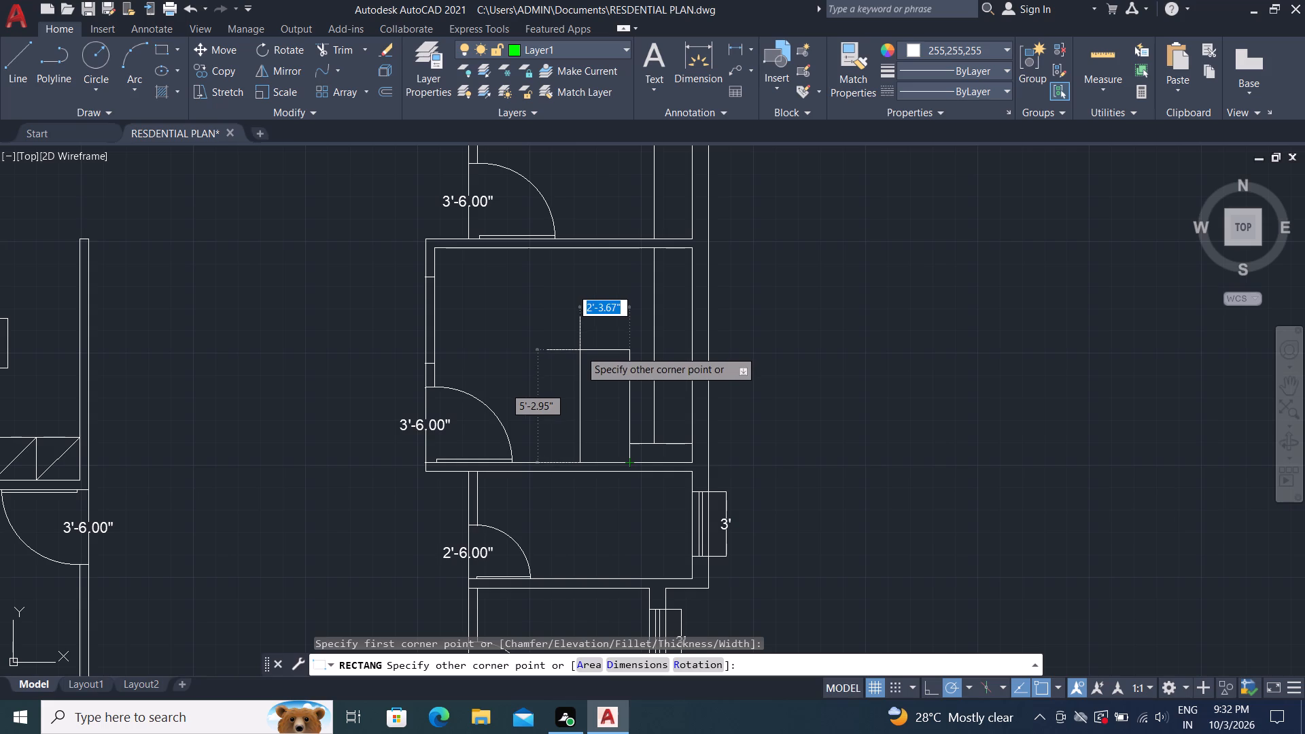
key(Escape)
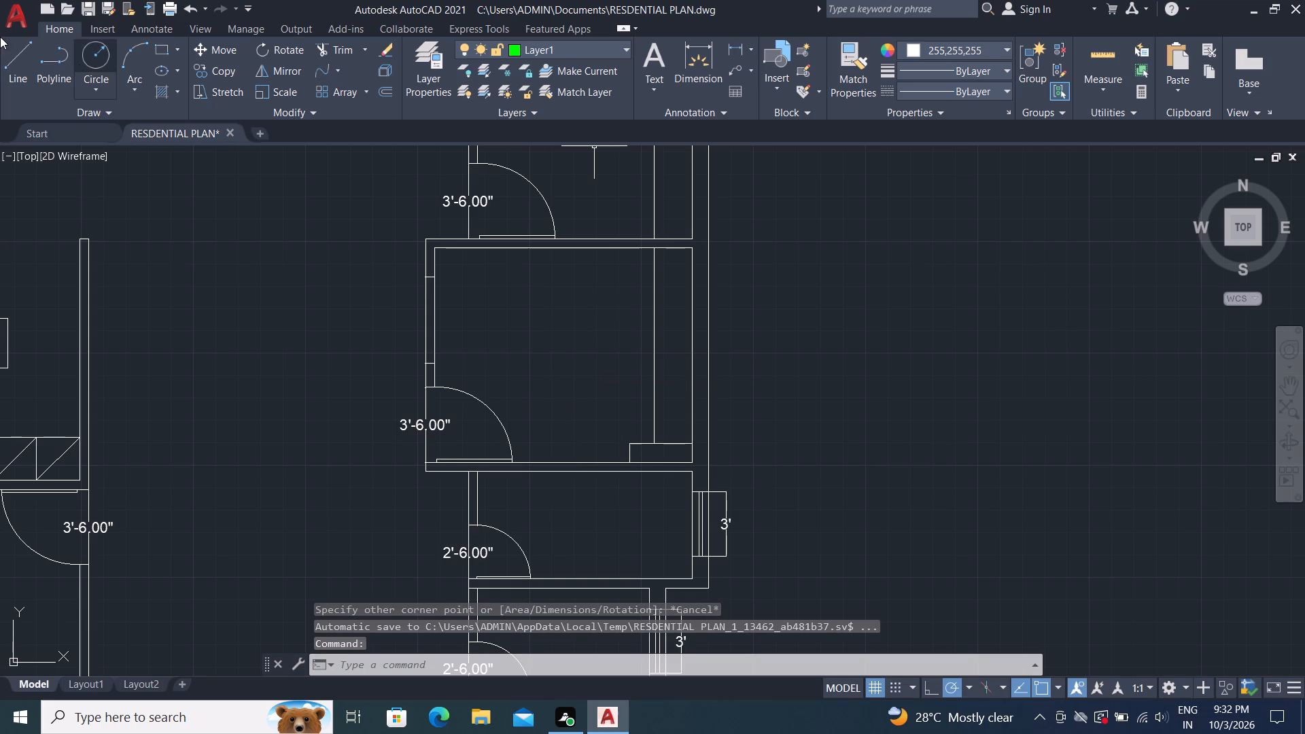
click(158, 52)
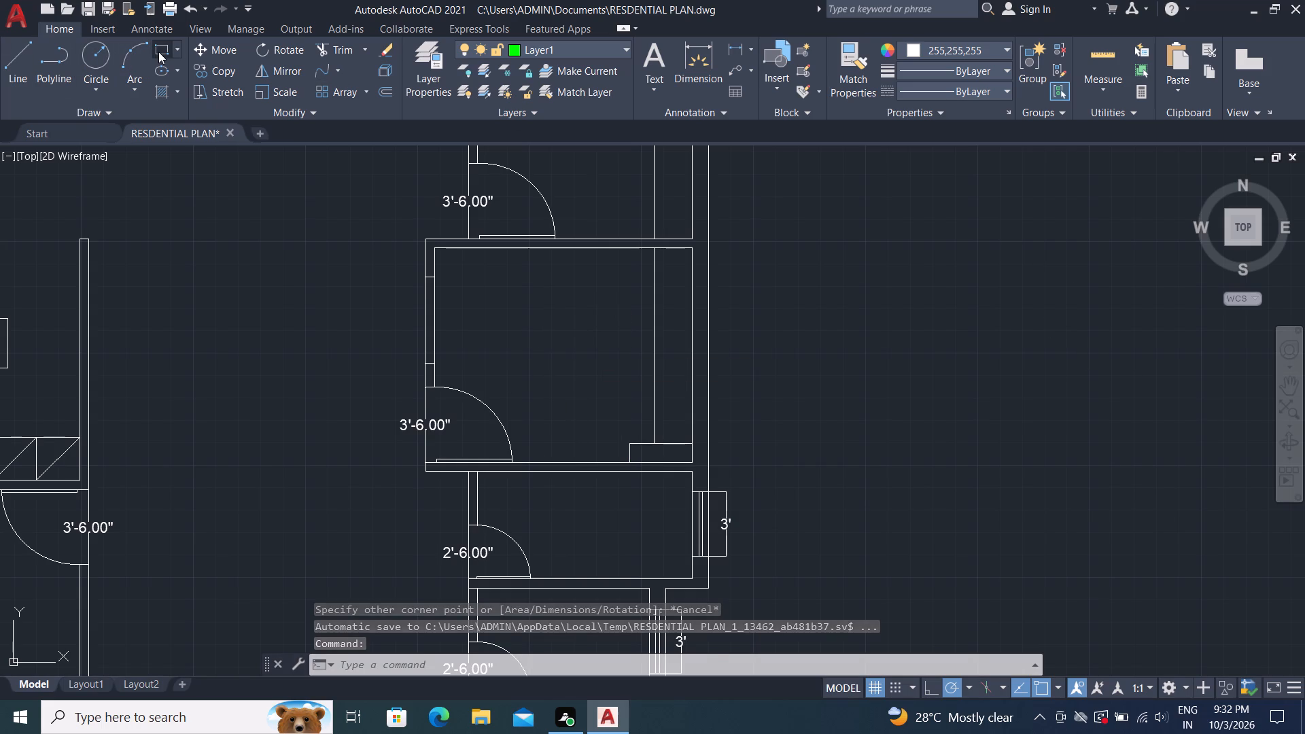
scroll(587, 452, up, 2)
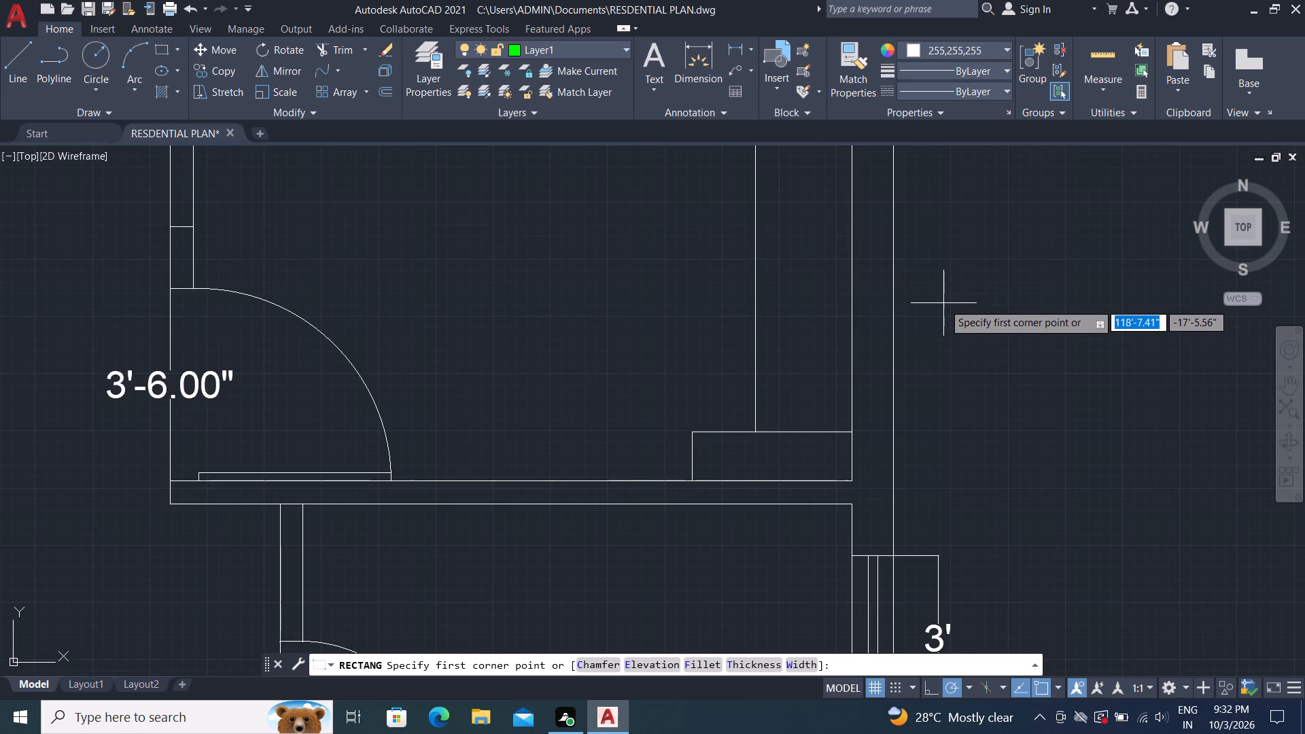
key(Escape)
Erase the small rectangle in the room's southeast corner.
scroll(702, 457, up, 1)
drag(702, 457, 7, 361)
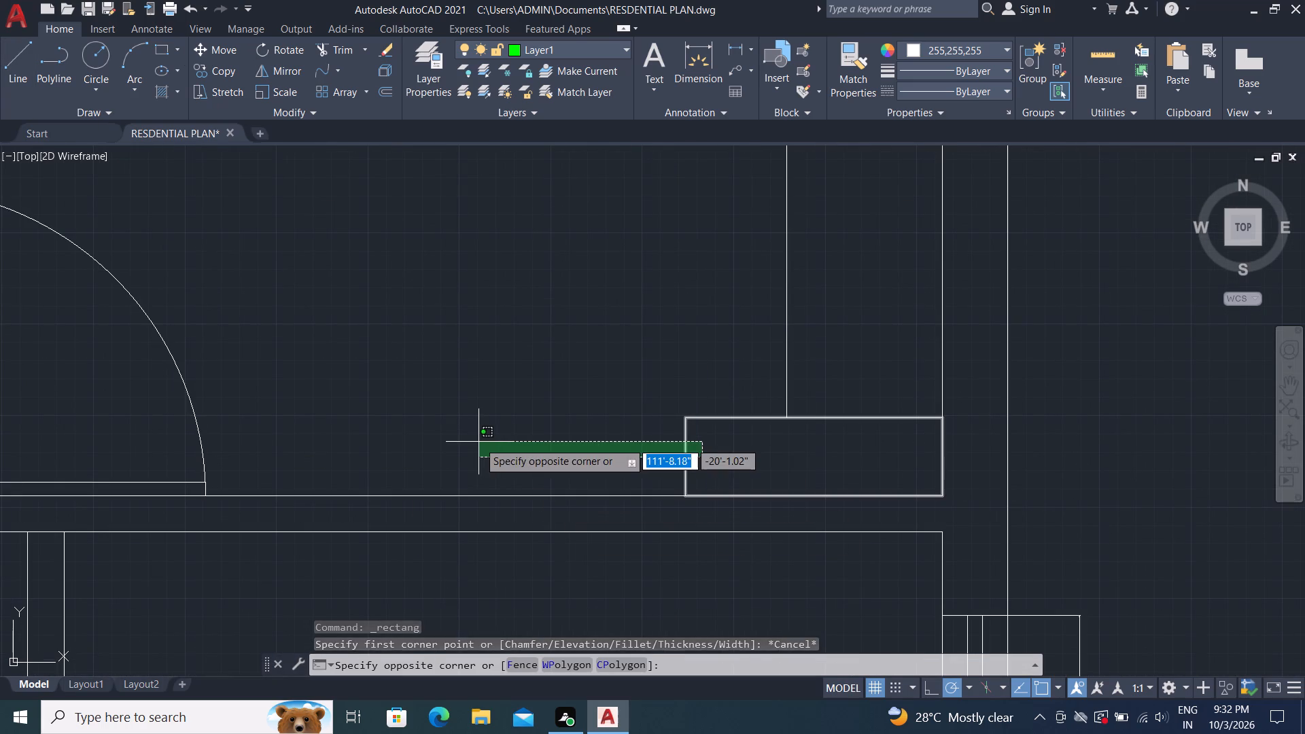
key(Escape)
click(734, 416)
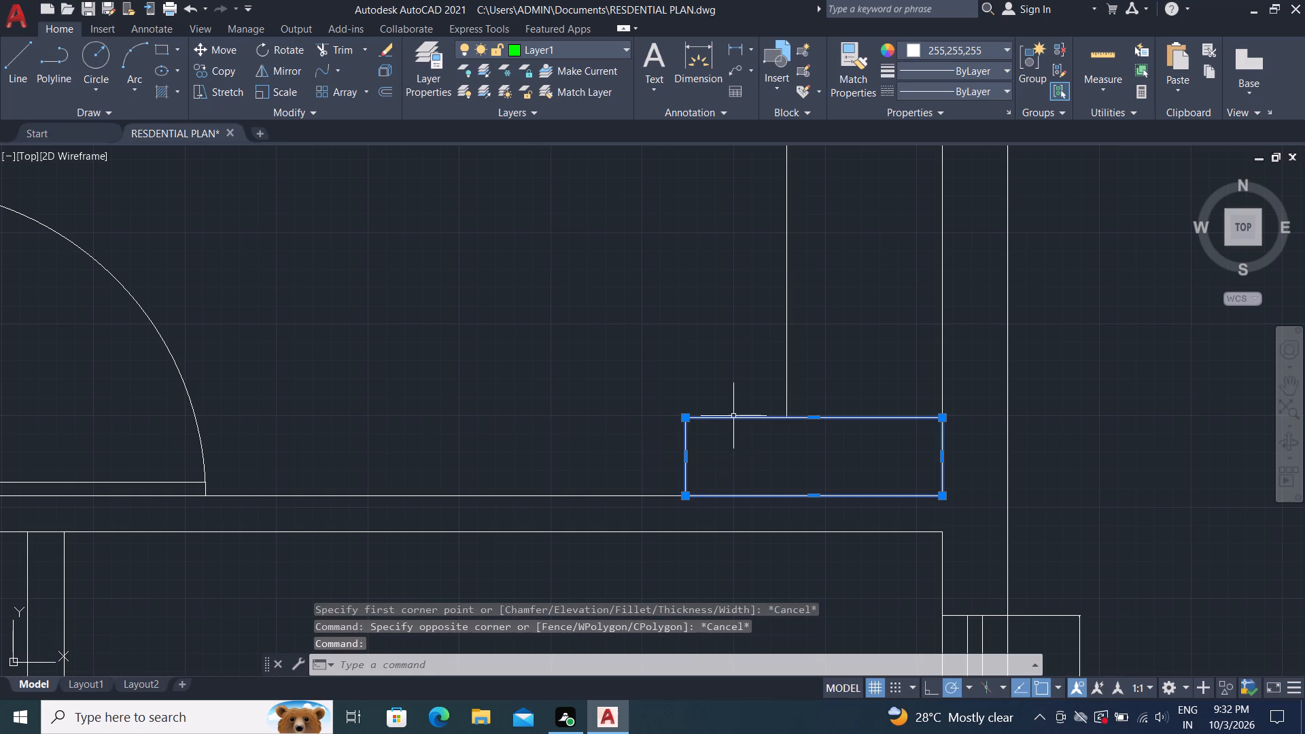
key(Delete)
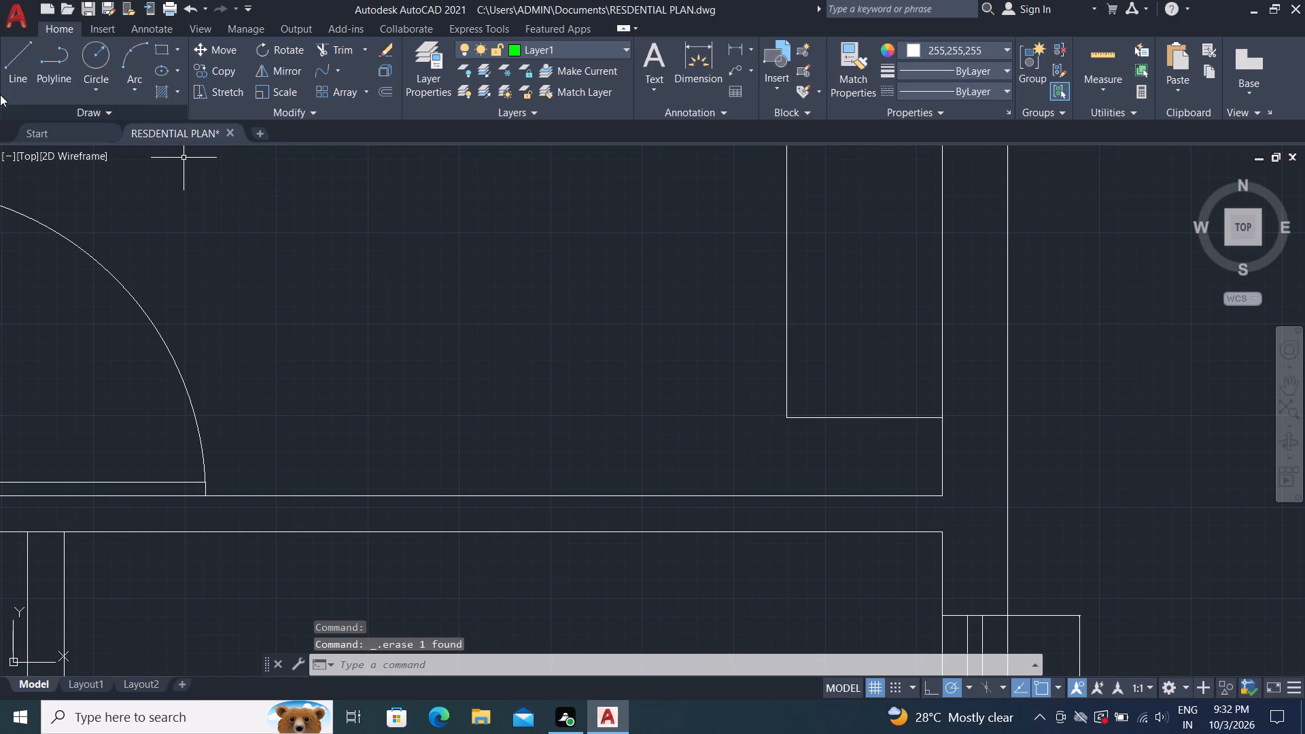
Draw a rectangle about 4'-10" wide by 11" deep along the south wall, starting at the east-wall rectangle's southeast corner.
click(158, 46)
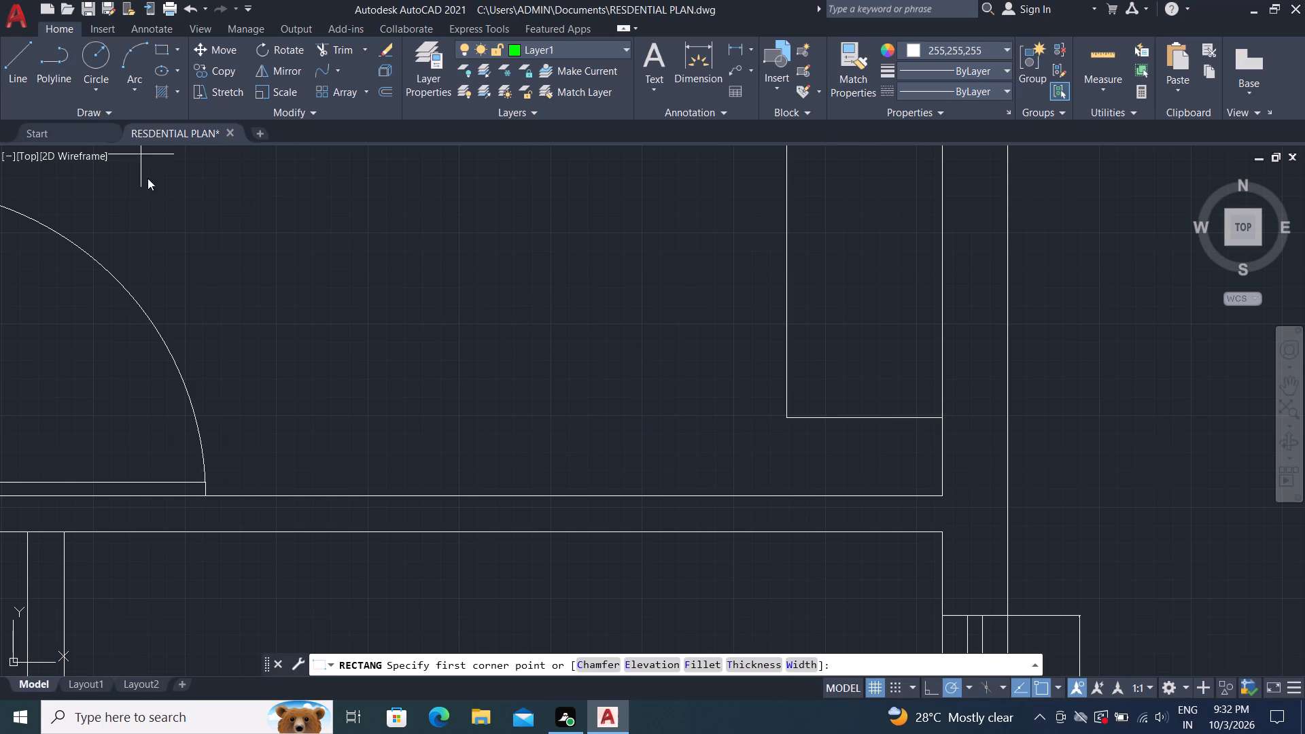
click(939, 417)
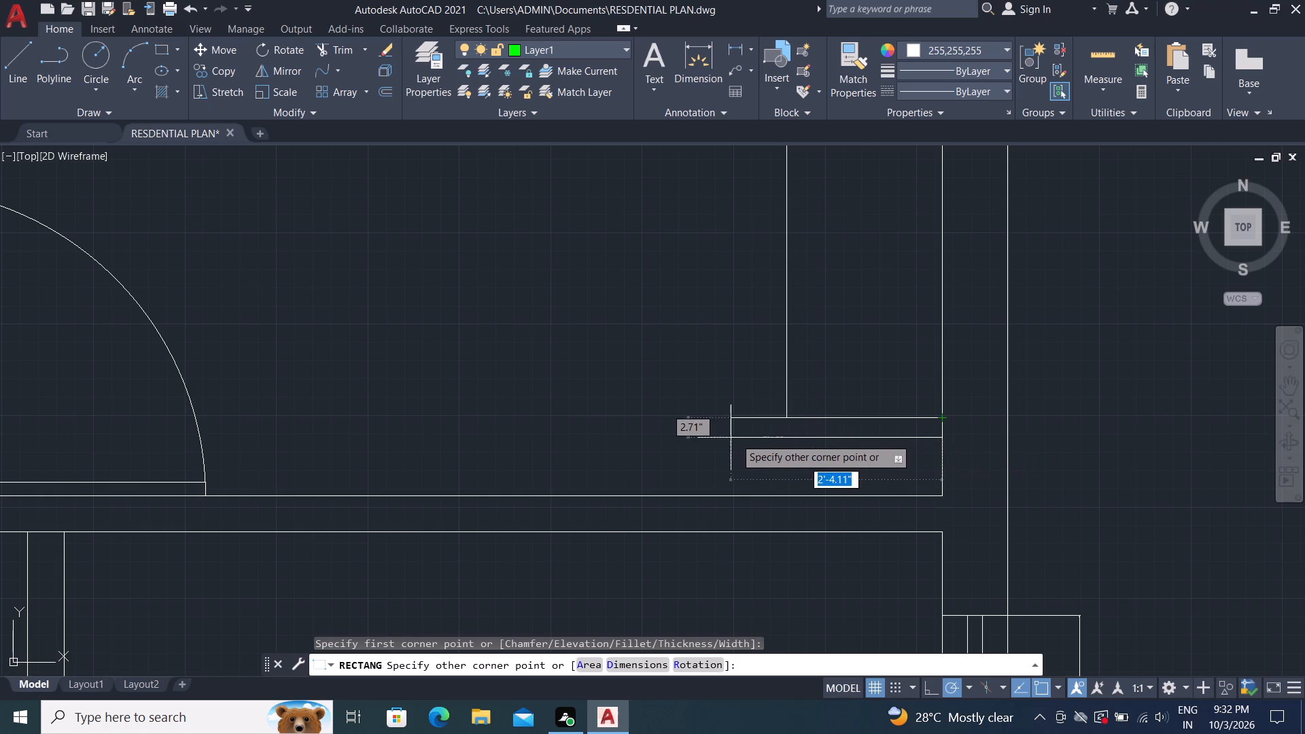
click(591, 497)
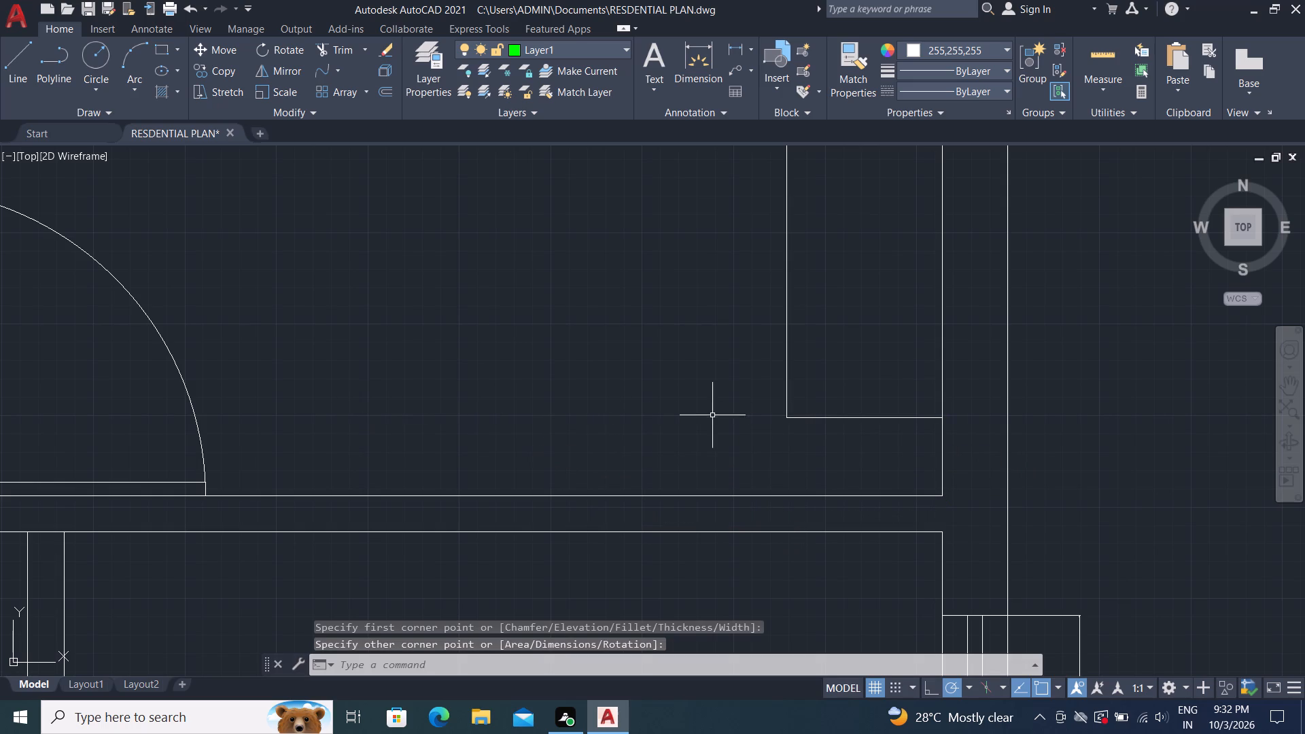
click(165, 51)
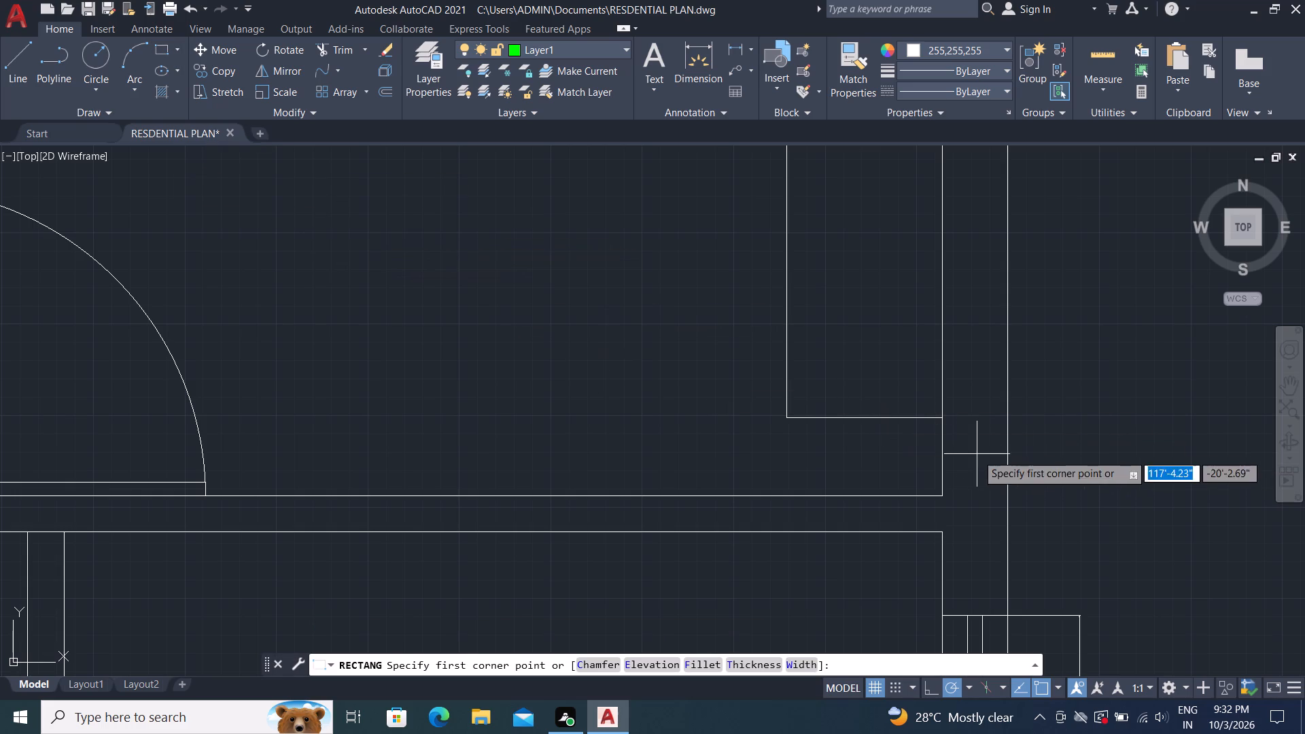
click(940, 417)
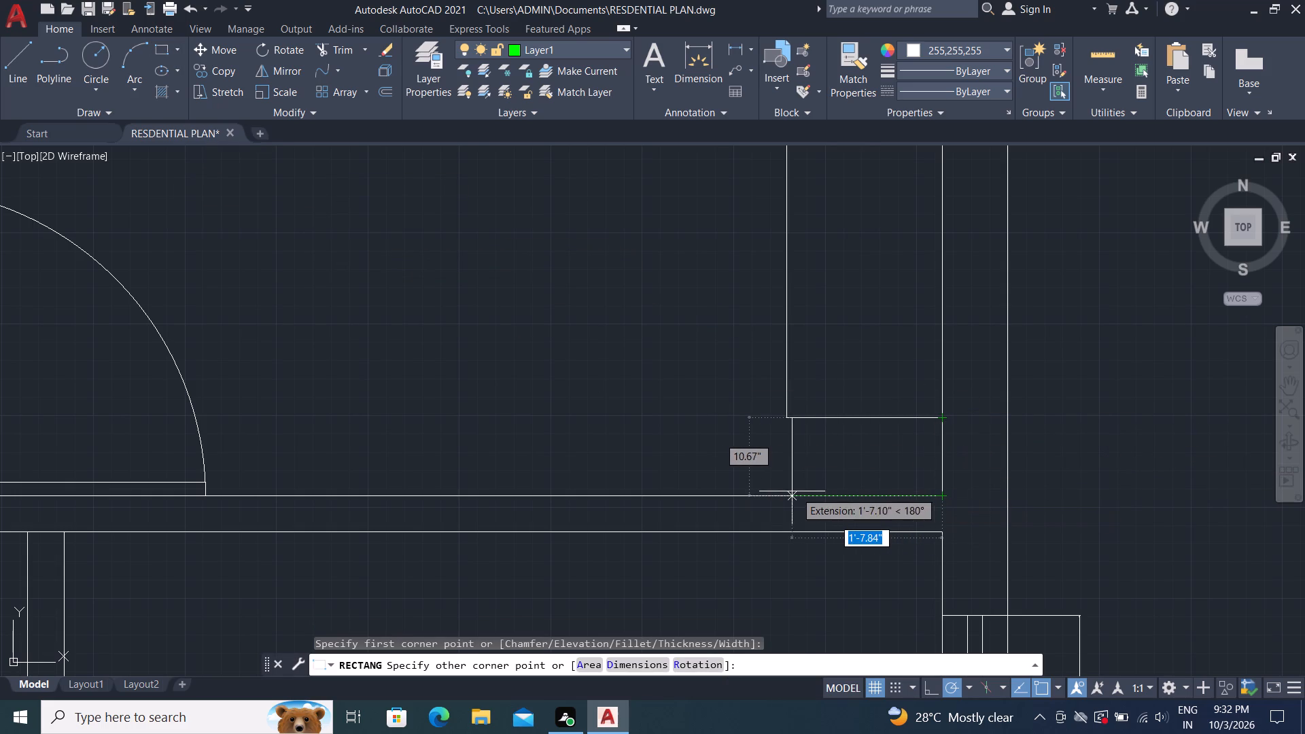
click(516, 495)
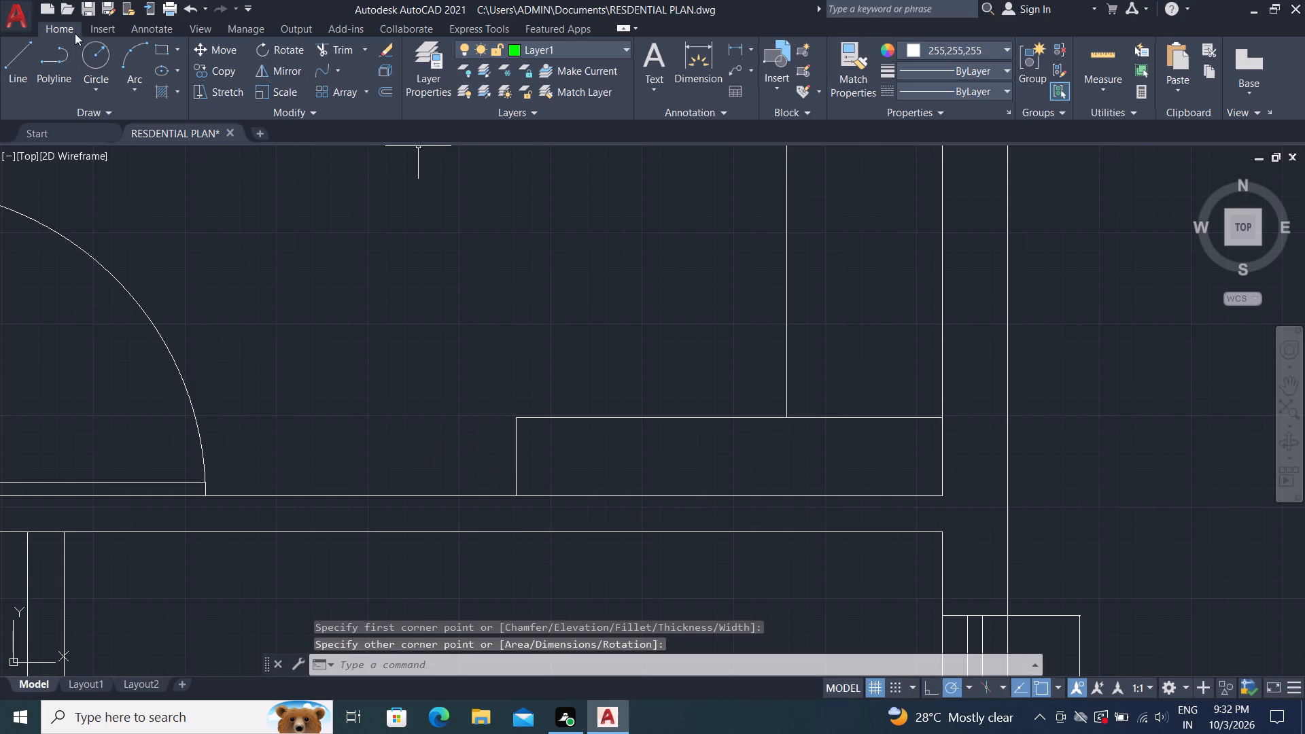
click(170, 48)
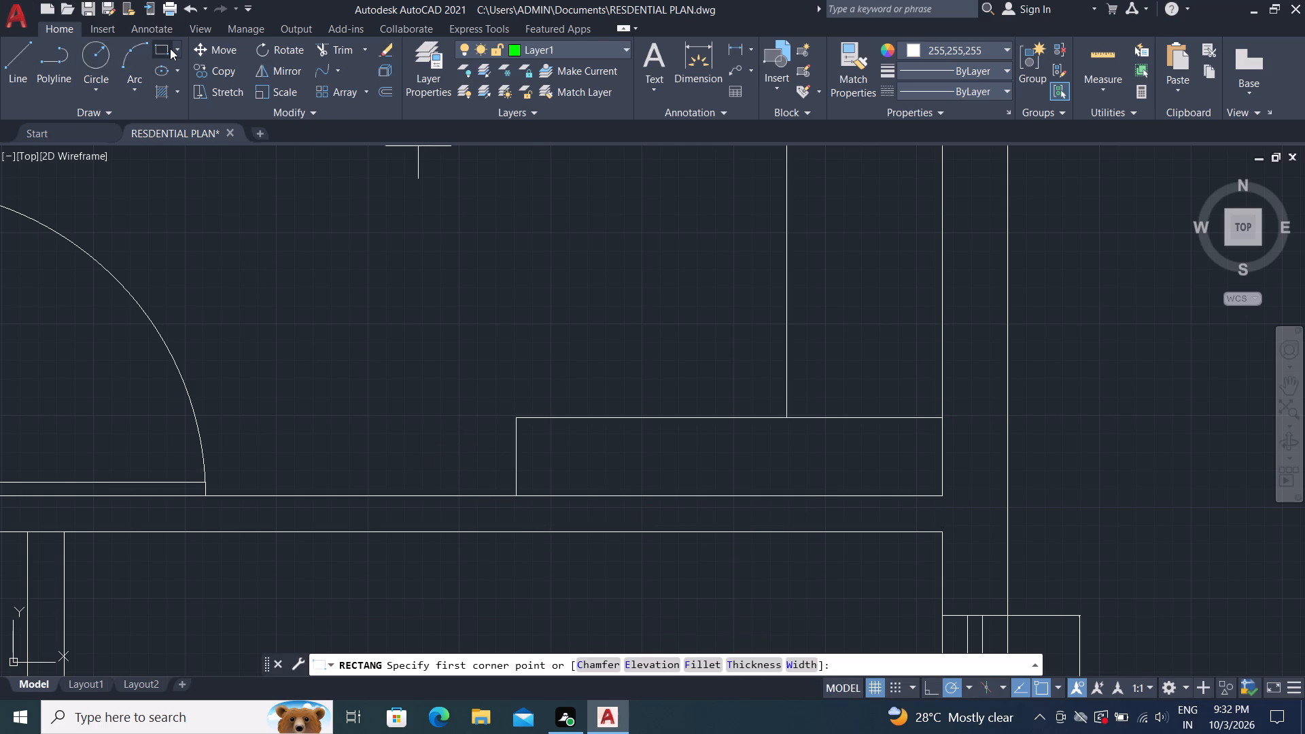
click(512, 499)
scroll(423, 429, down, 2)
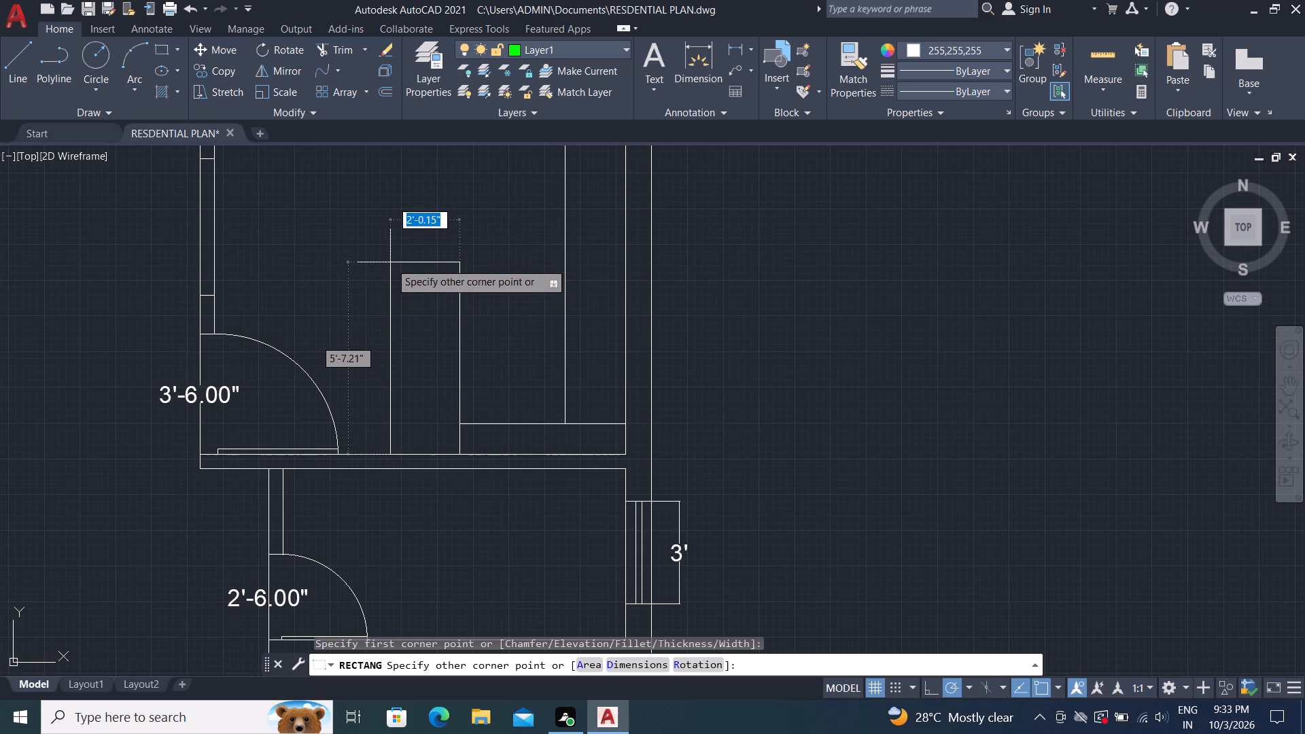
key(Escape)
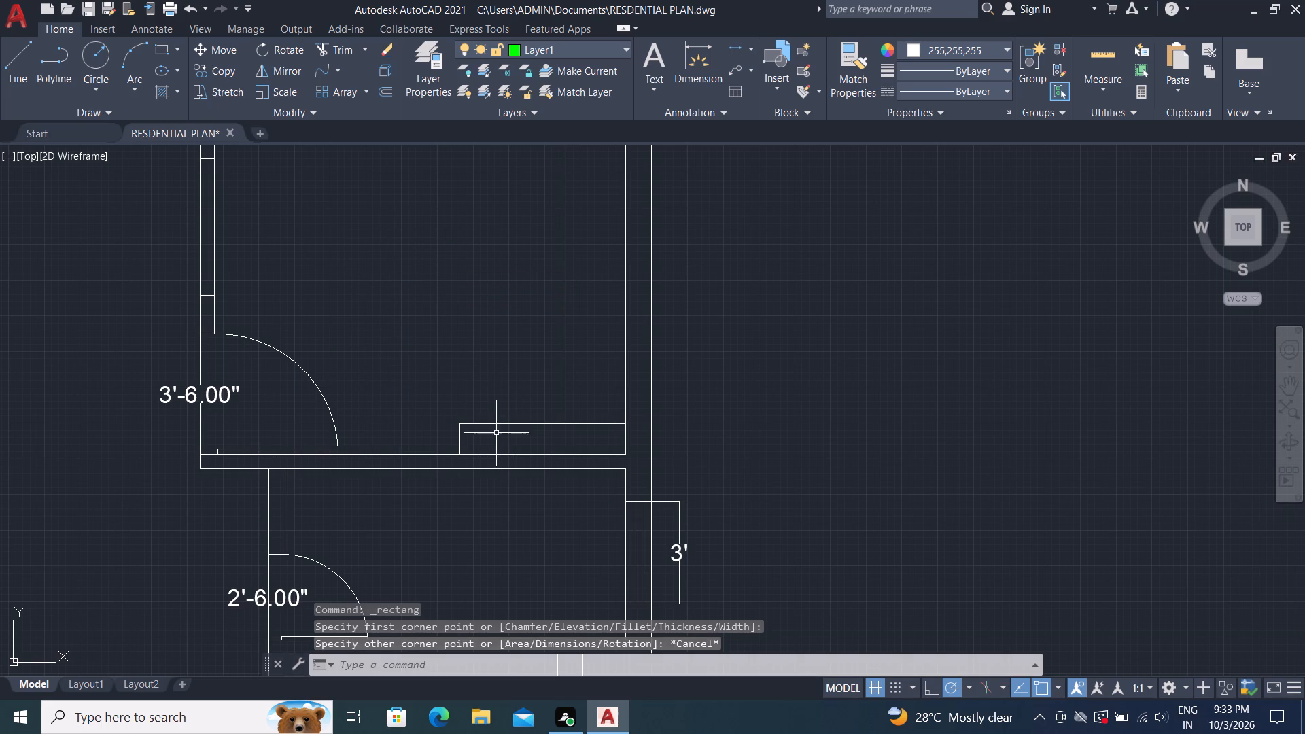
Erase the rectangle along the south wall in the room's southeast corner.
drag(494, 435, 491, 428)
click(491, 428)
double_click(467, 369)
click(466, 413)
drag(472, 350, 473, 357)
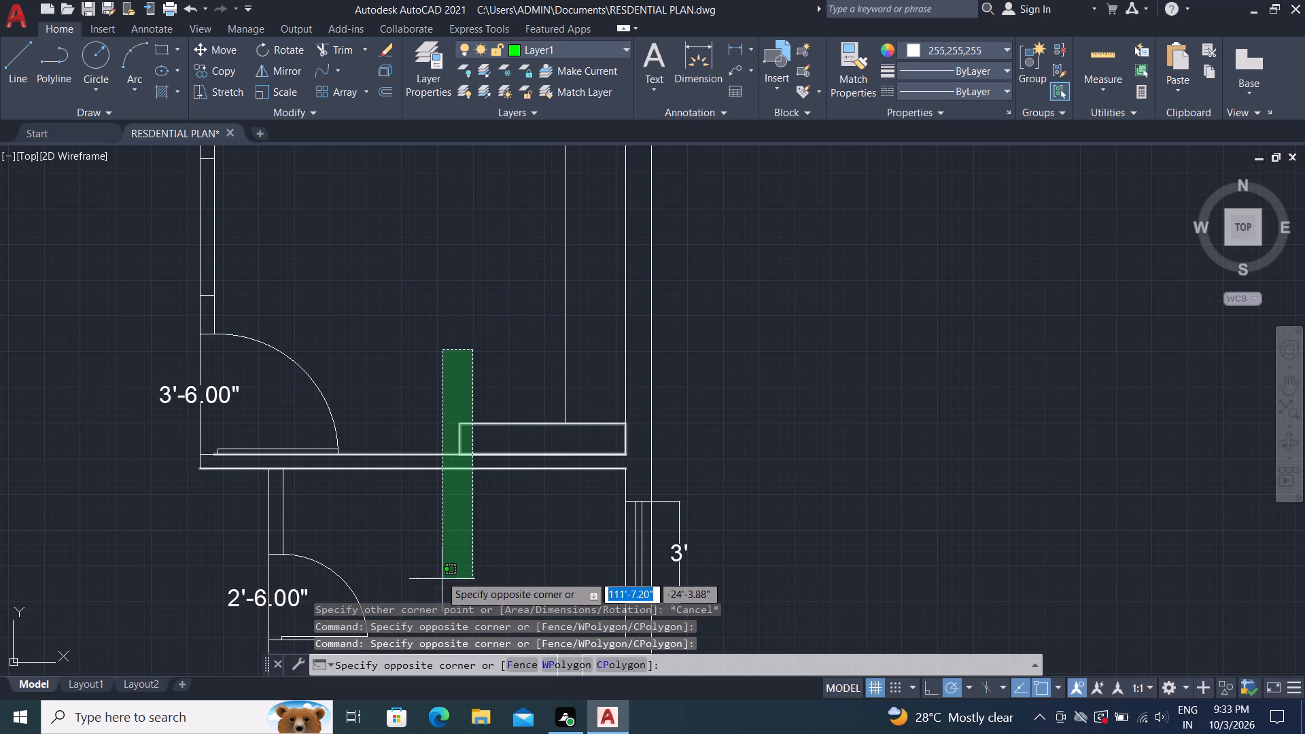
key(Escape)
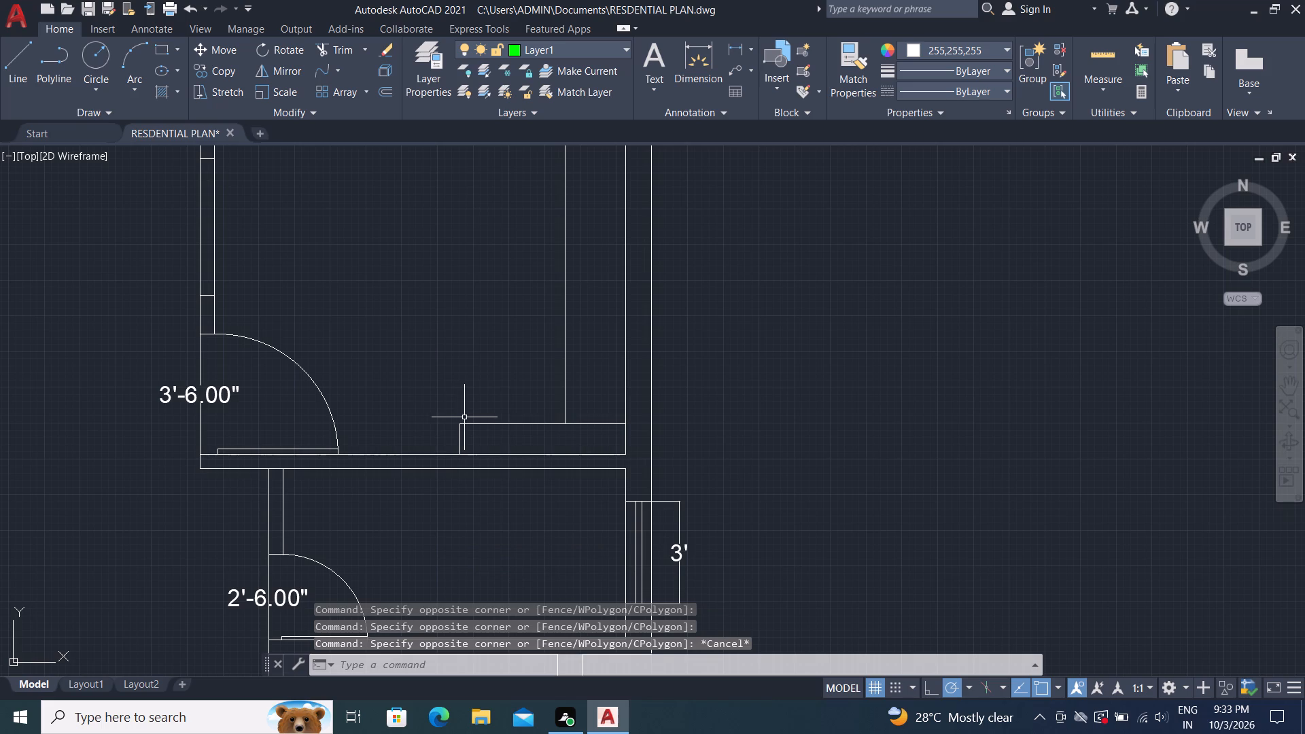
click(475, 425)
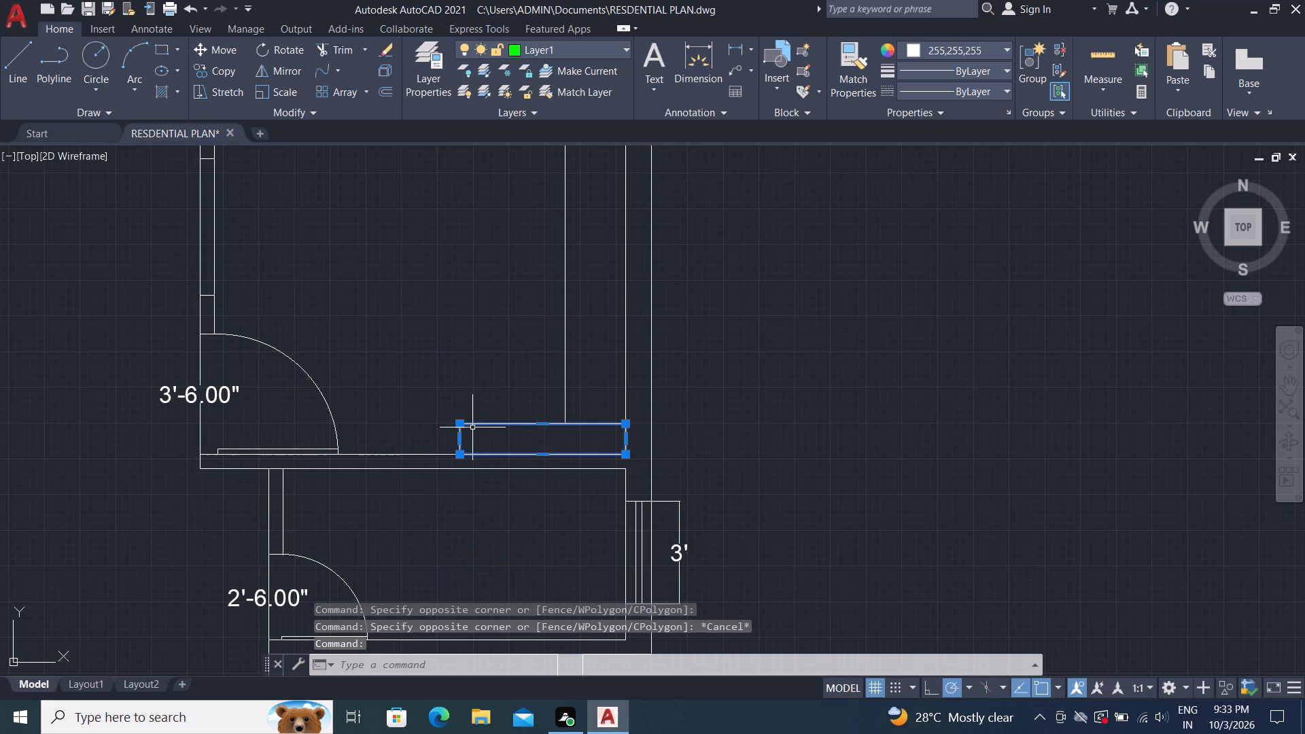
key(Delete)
Draw a rectangle about 3'-6" wide by 11" deep along the south wall, starting at the east-wall rectangle's southeast corner.
text(rec)
key(space)
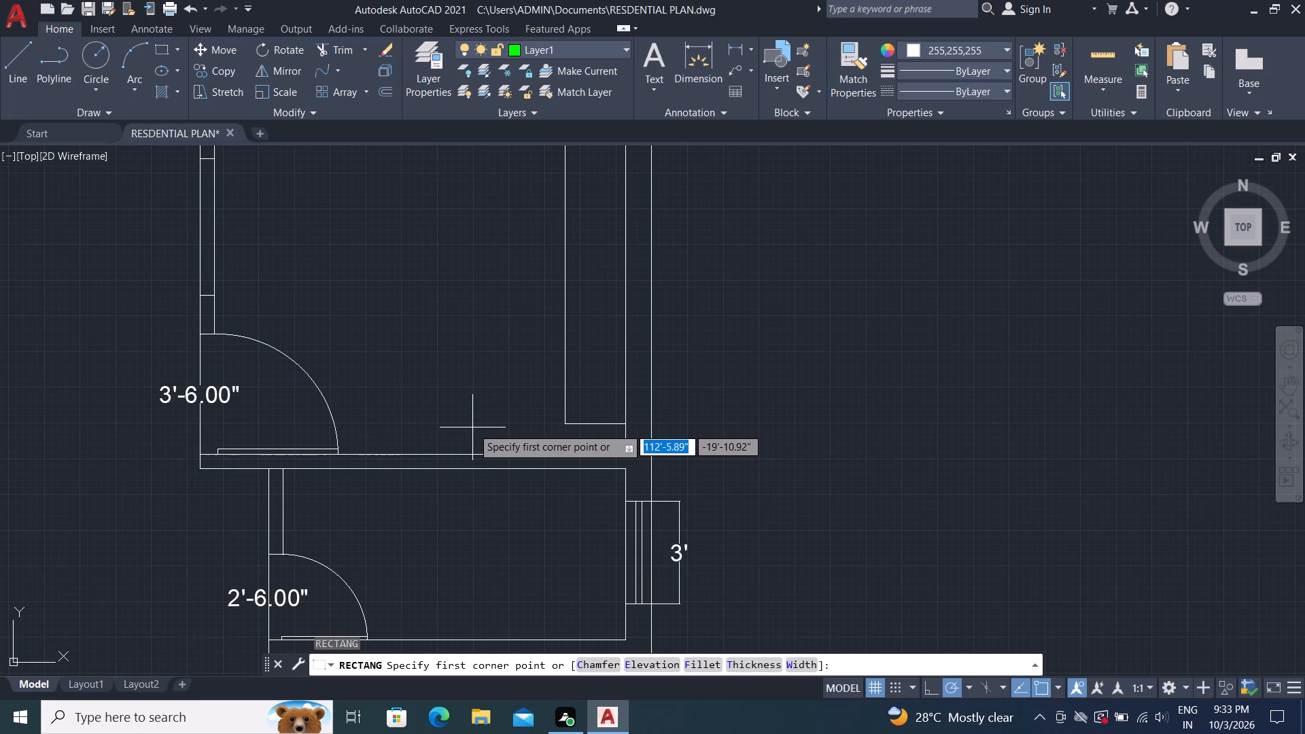
click(621, 423)
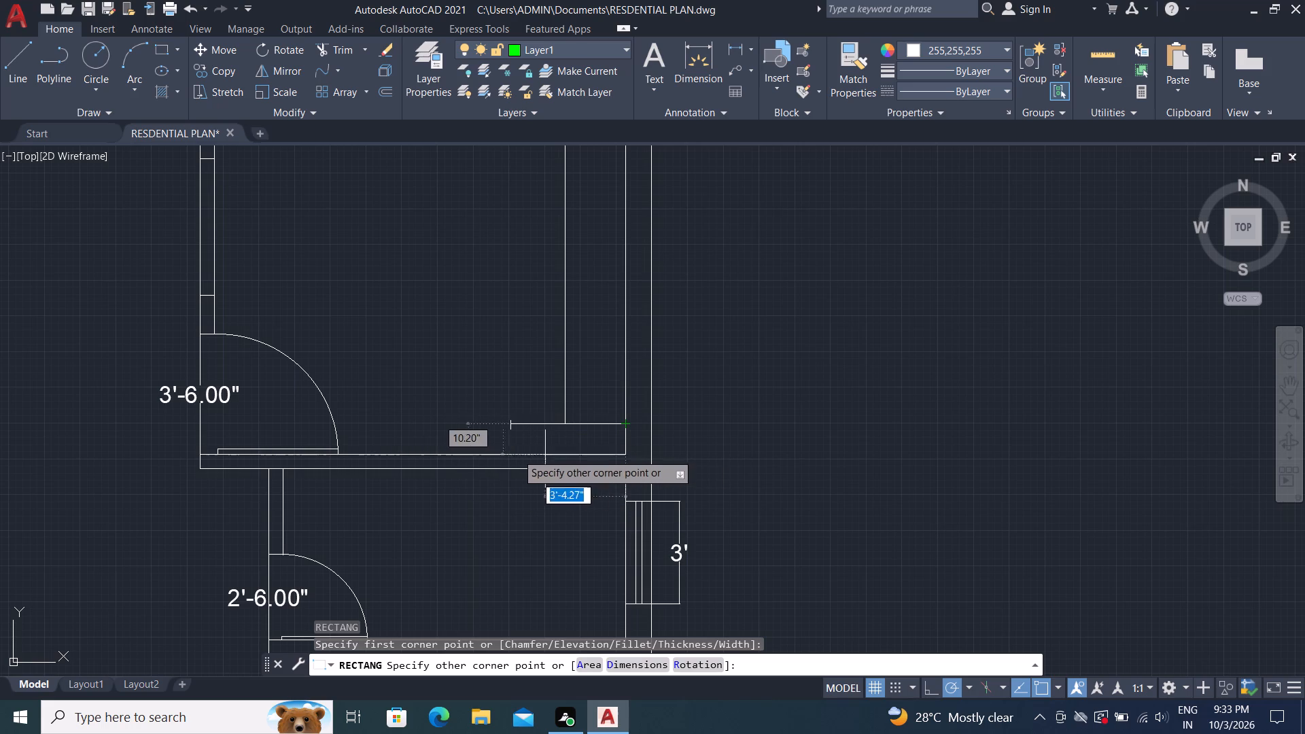
scroll(600, 451, up, 3)
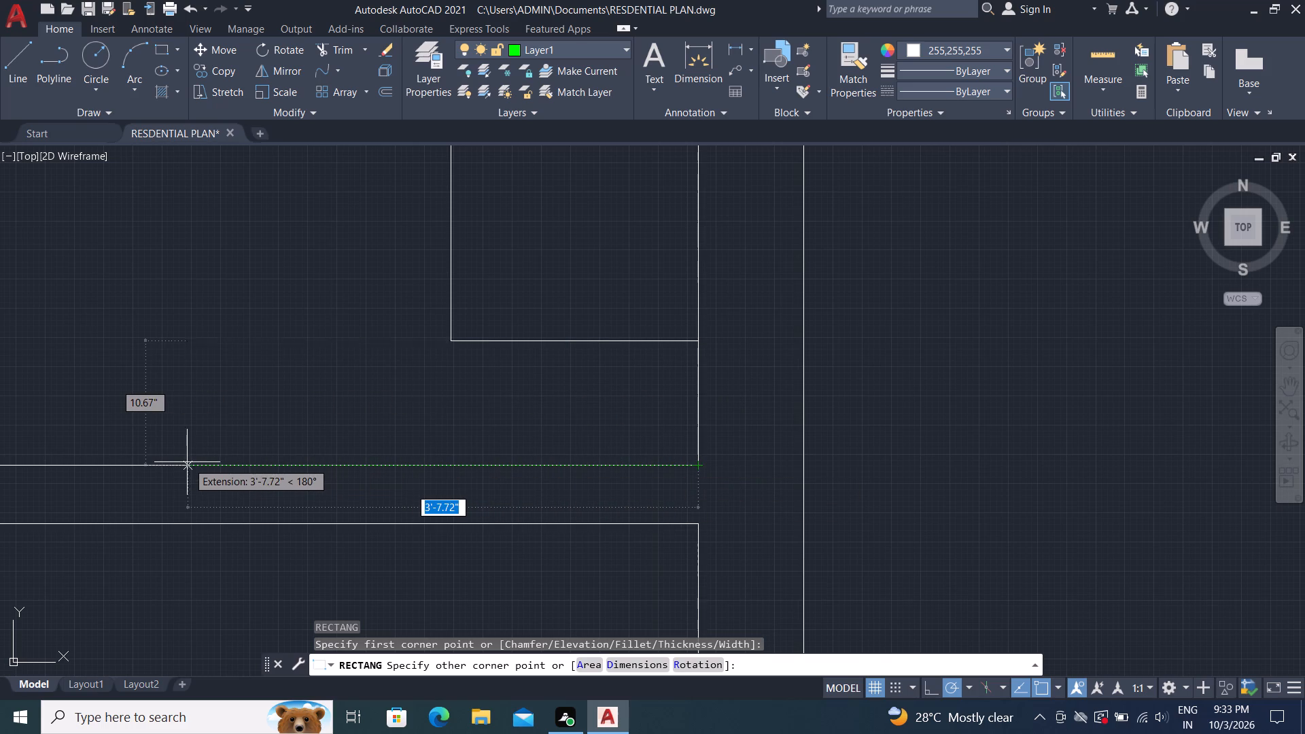
scroll(166, 459, down, 1)
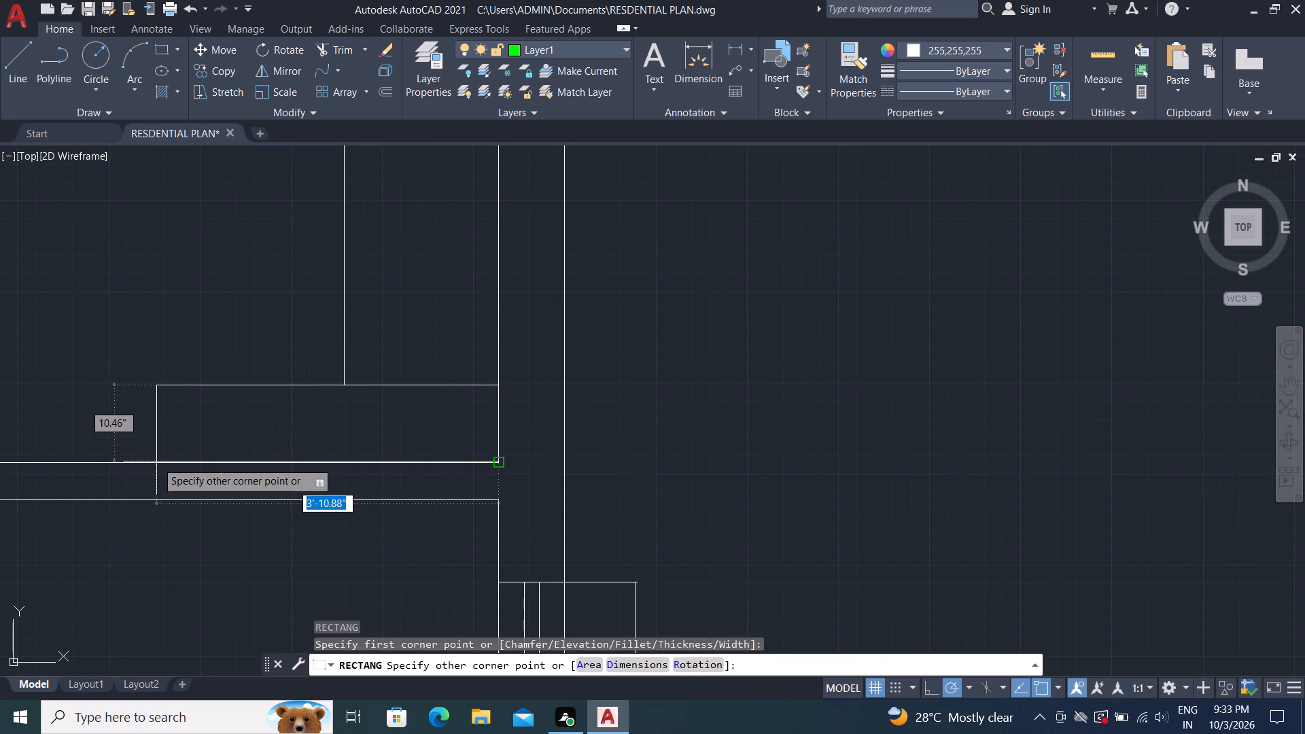
scroll(150, 463, up, 1)
middle_drag(154, 464, 324, 480)
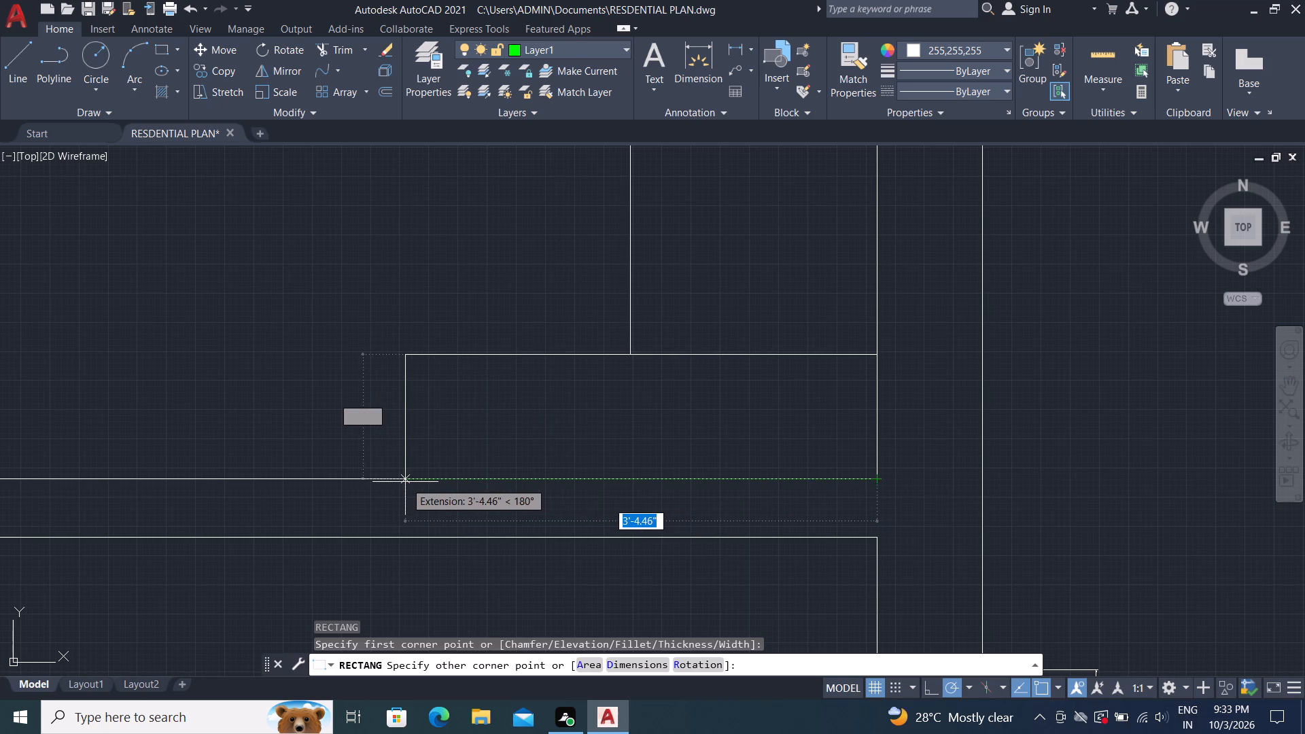
click(387, 480)
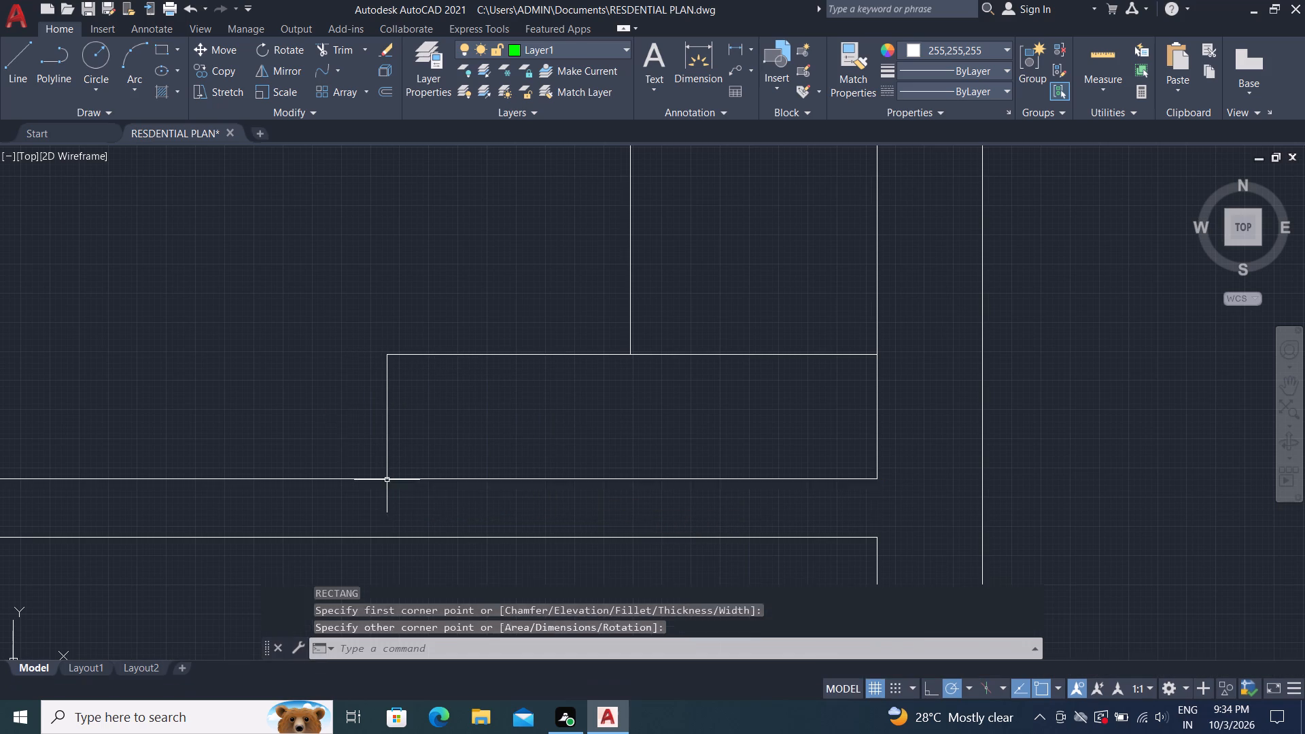
Draw a desk rectangle about 2'-4" wide by 5'-6" long, running north and west from the south-wall rectangle's southwest corner.
click(162, 46)
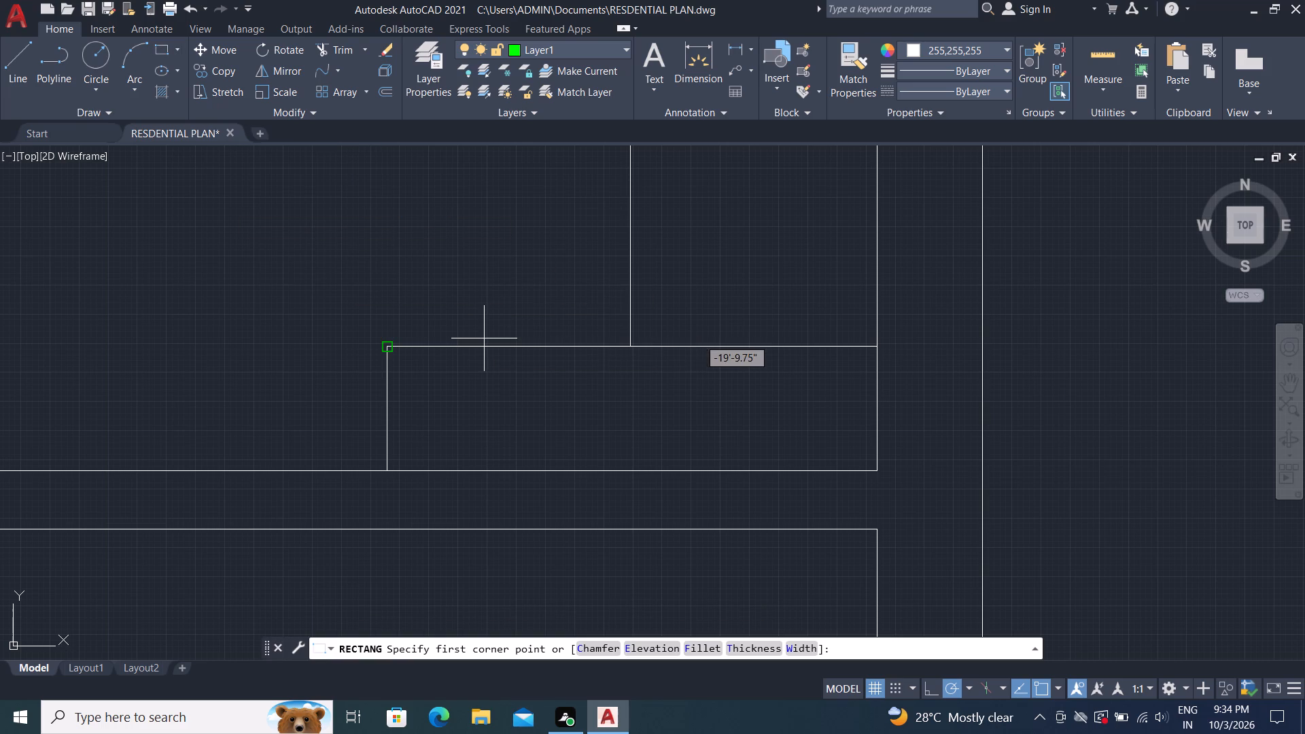
click(387, 470)
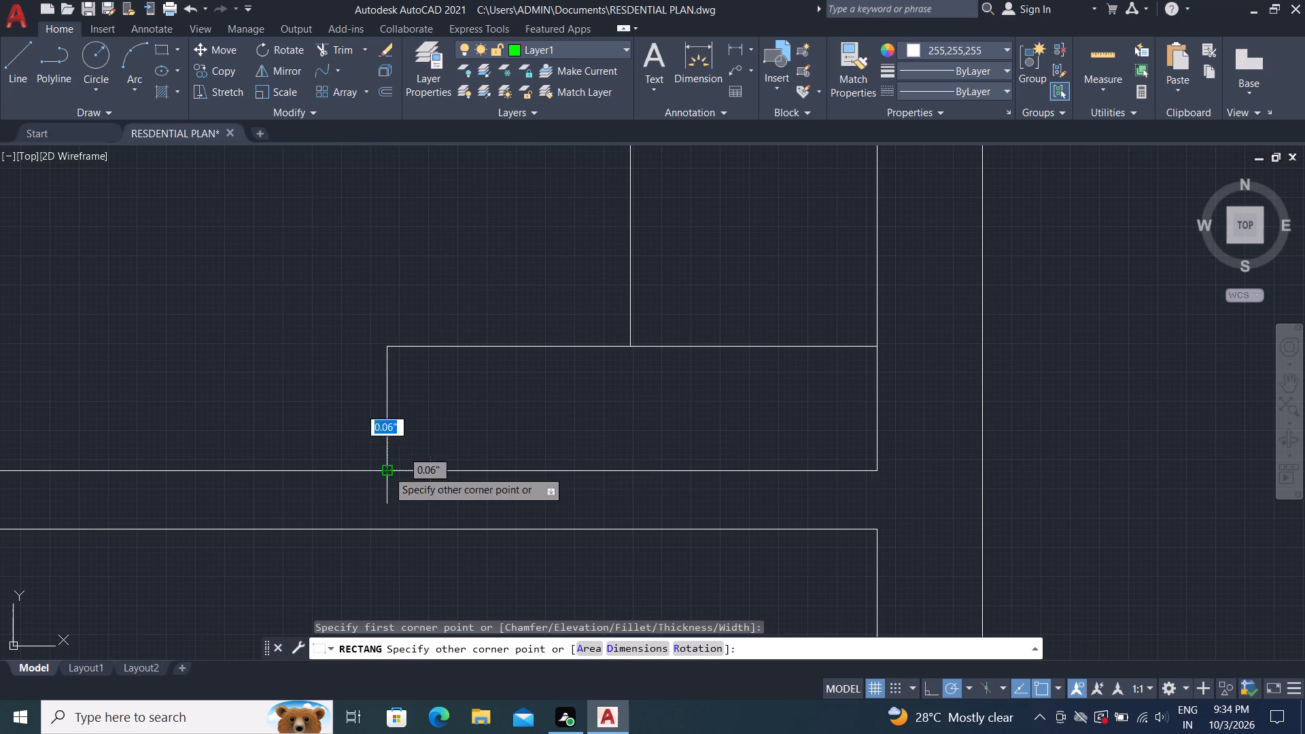
scroll(406, 447, down, 3)
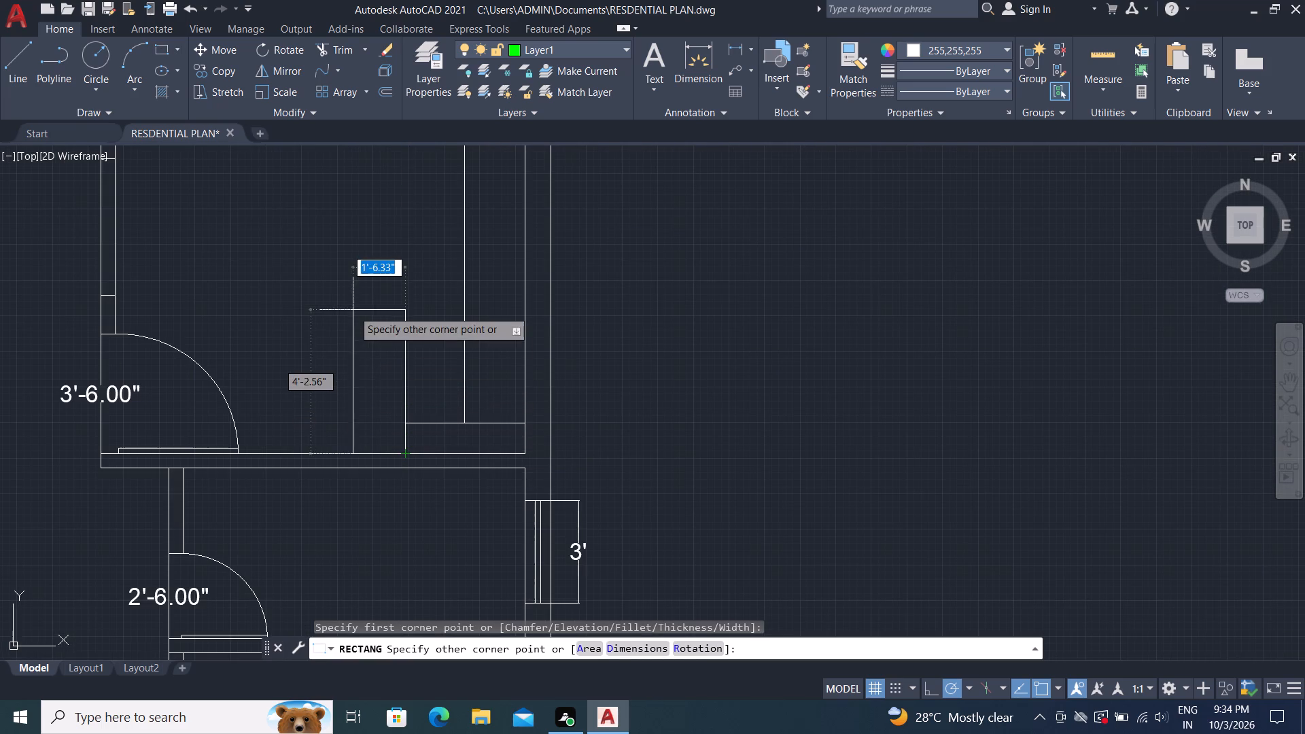
click(327, 258)
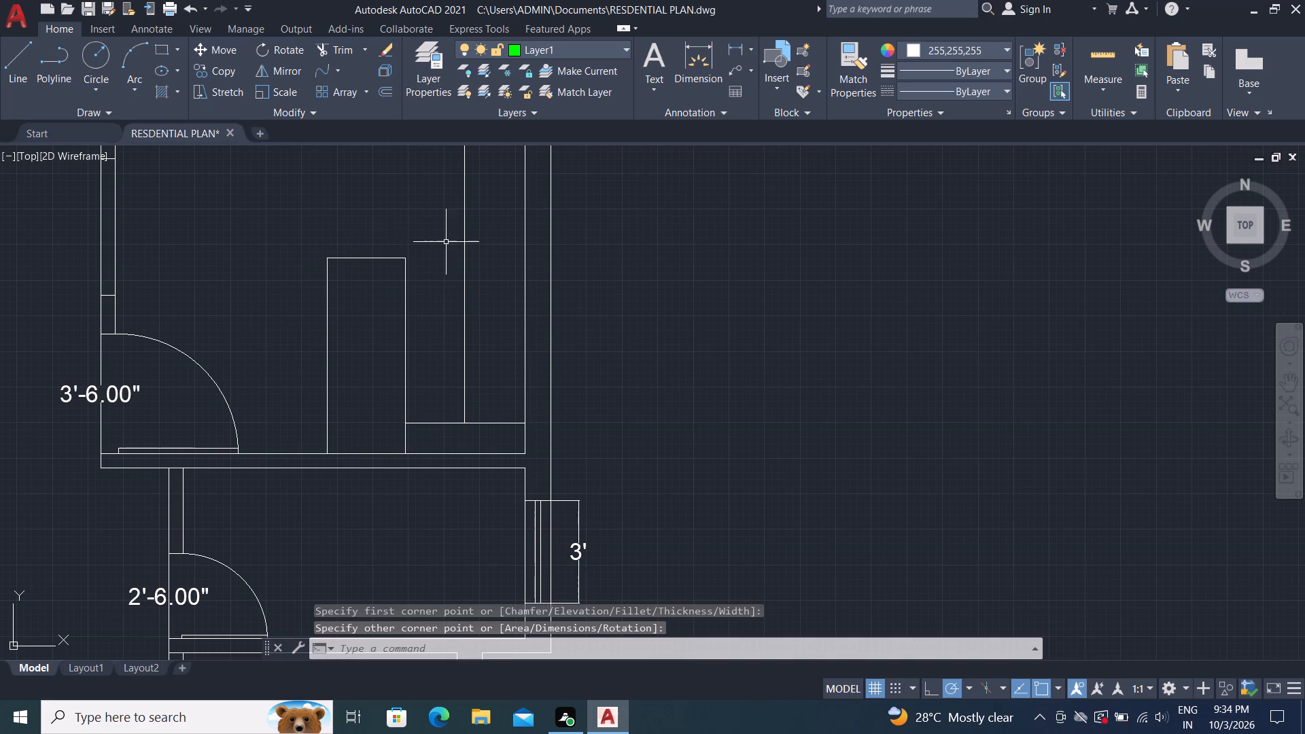
Copy the row of three green armchairs above the west room's desk to the empty area outside the east wall.
scroll(642, 341, down, 1)
scroll(749, 364, down, 1)
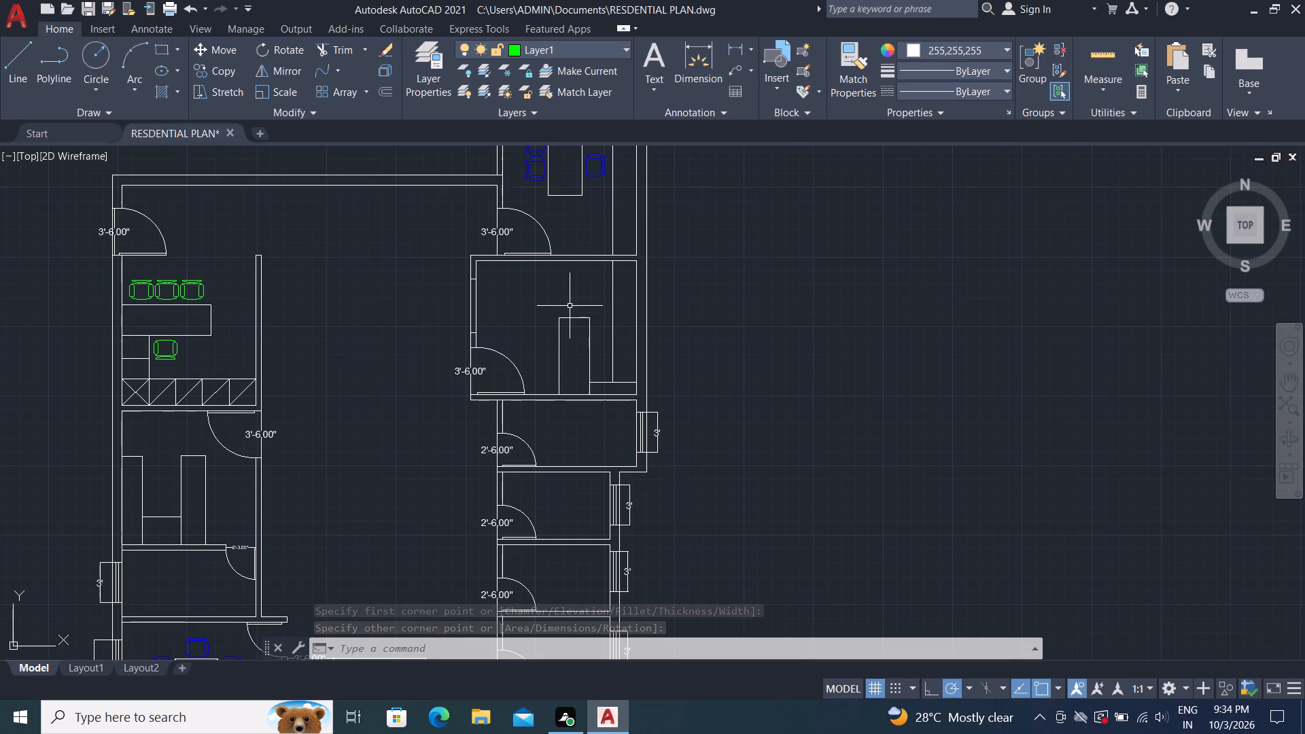
scroll(184, 282, up, 3)
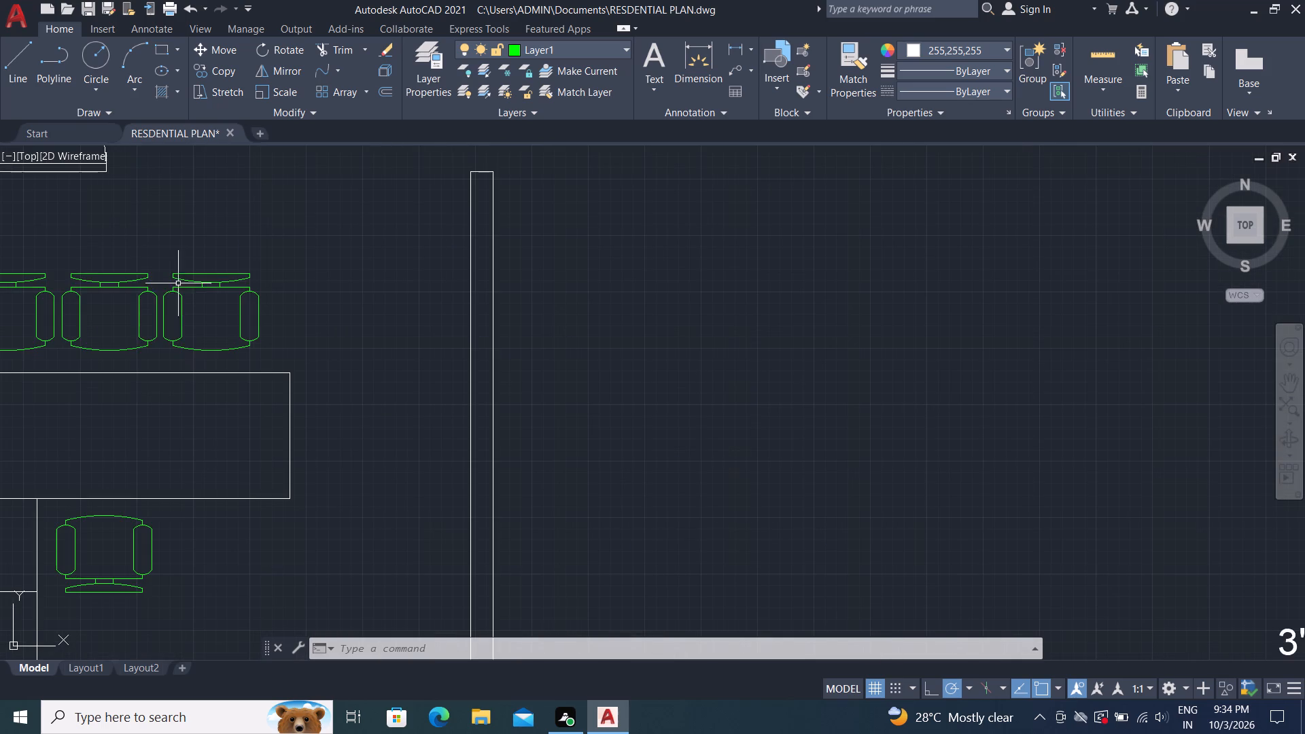
scroll(108, 304, down, 2)
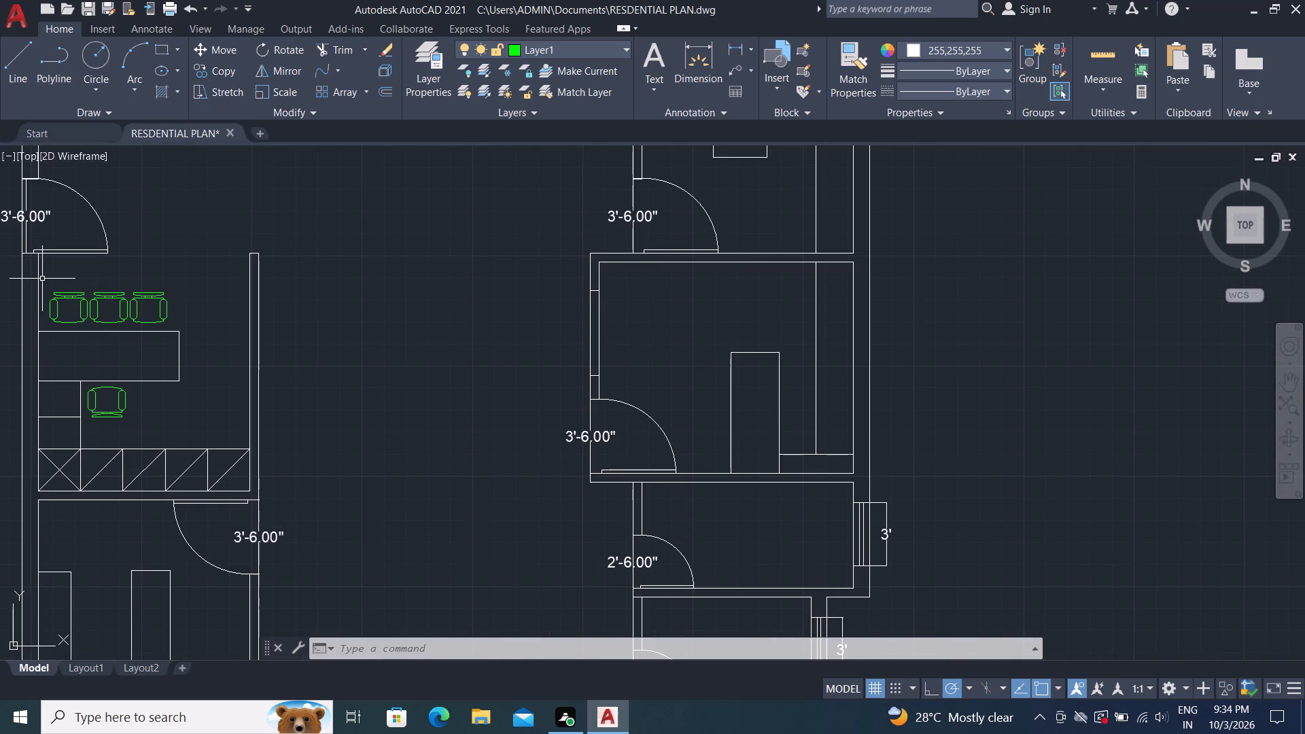
click(41, 274)
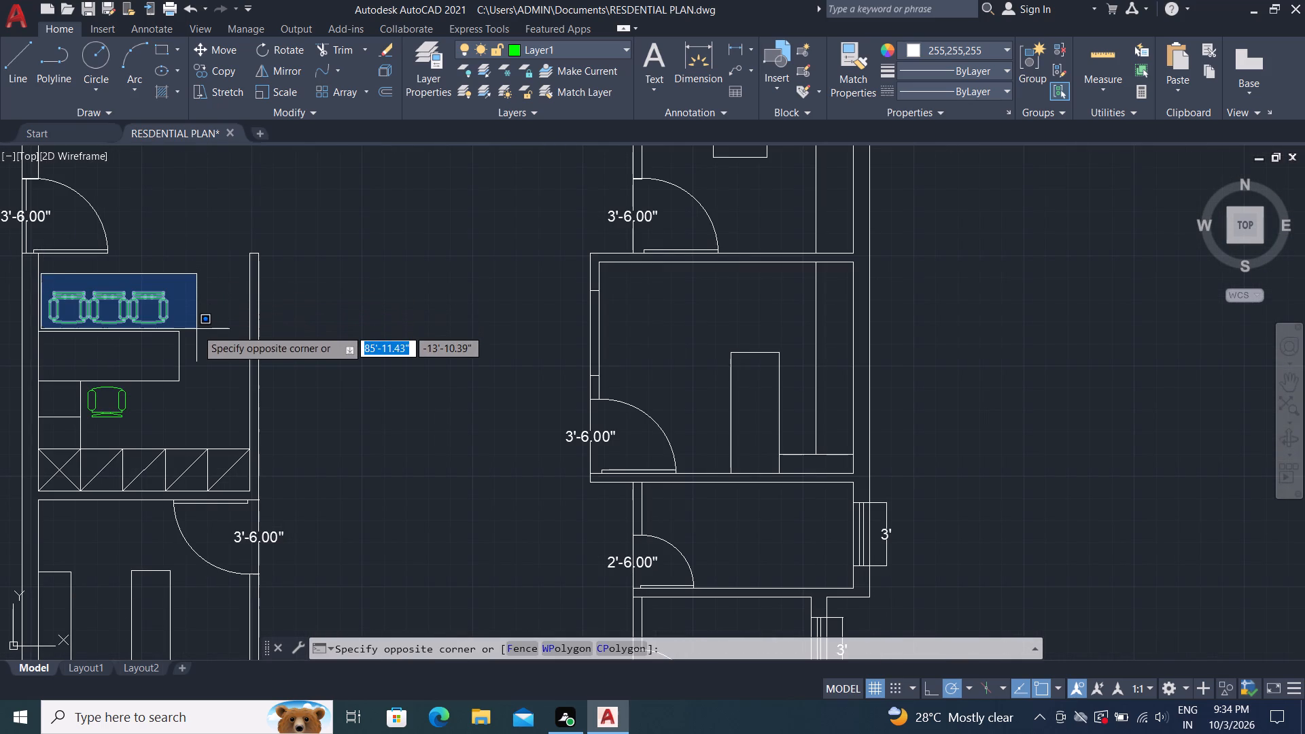
click(196, 329)
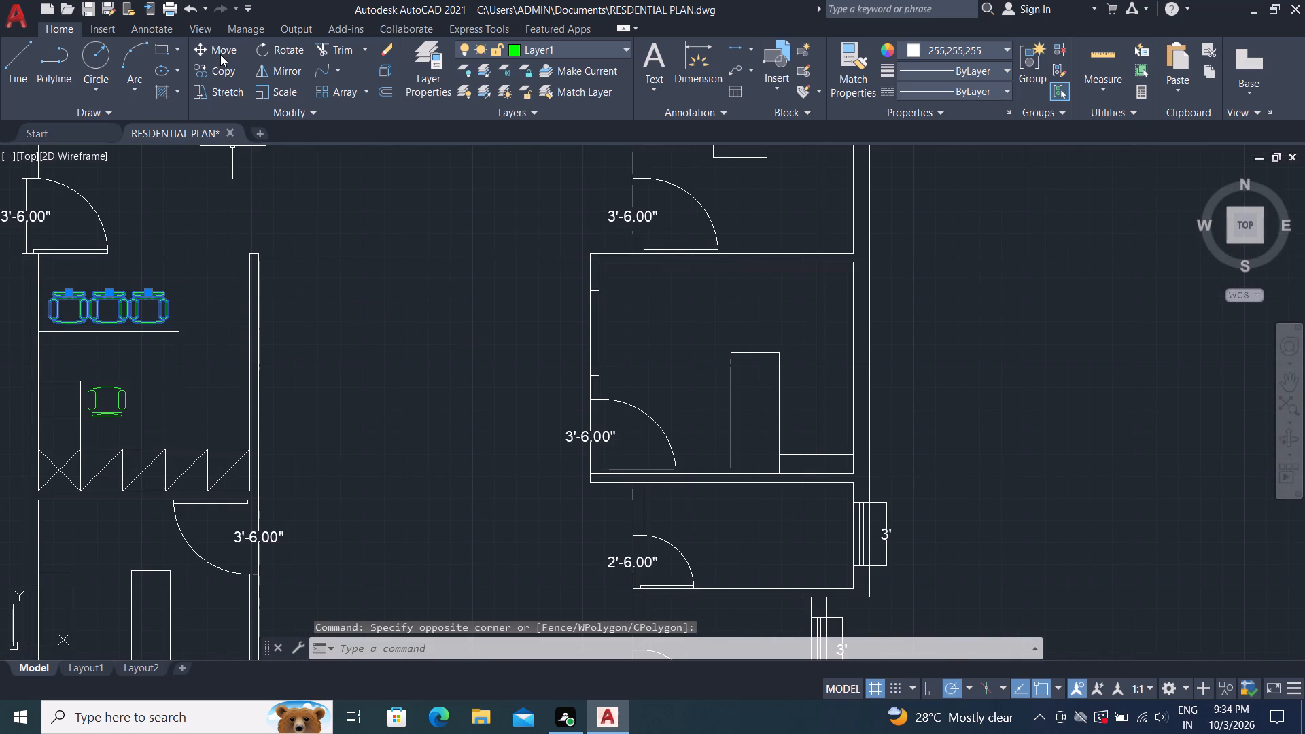
click(228, 70)
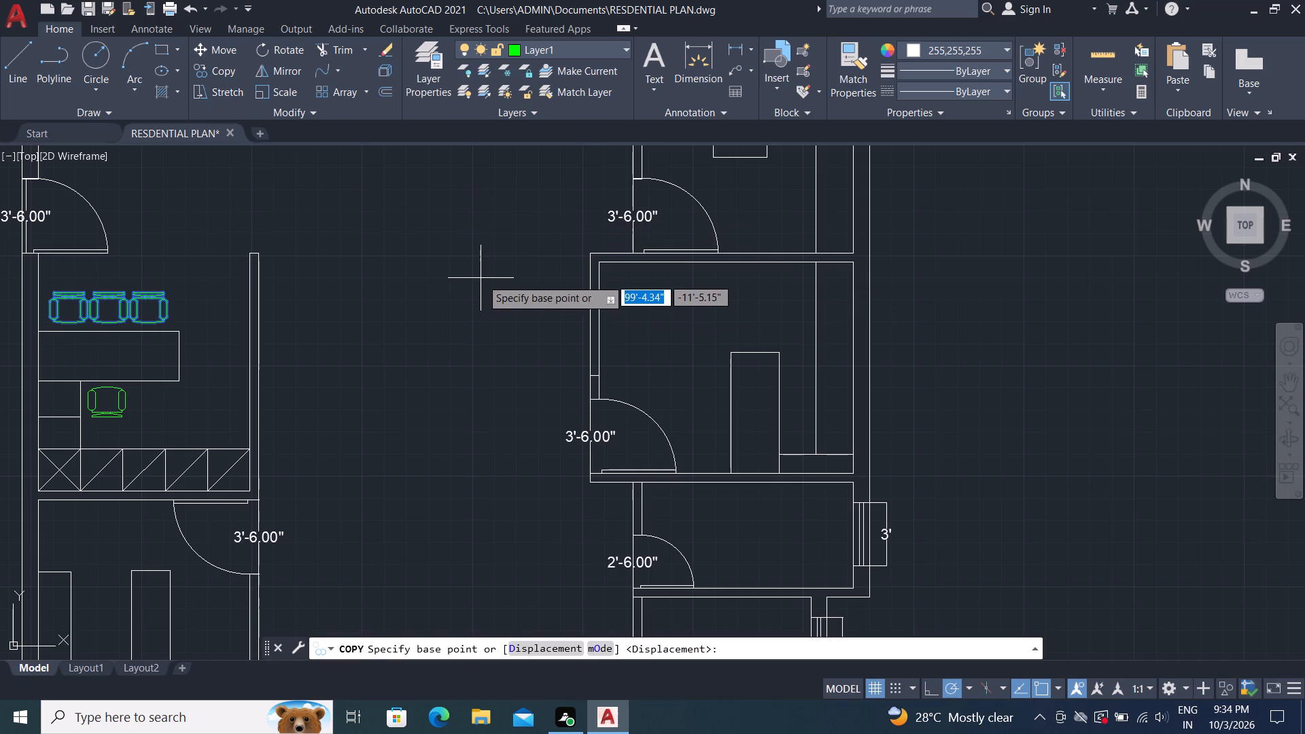
click(147, 311)
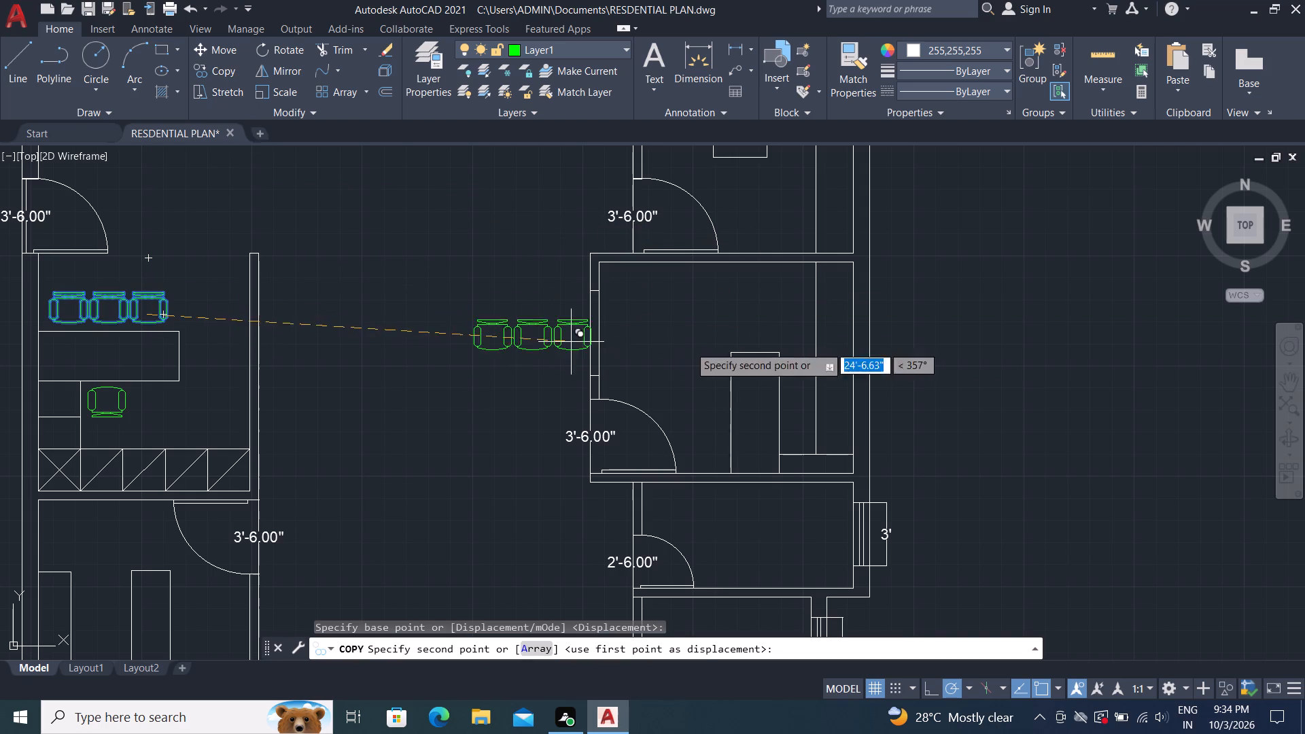
click(1033, 354)
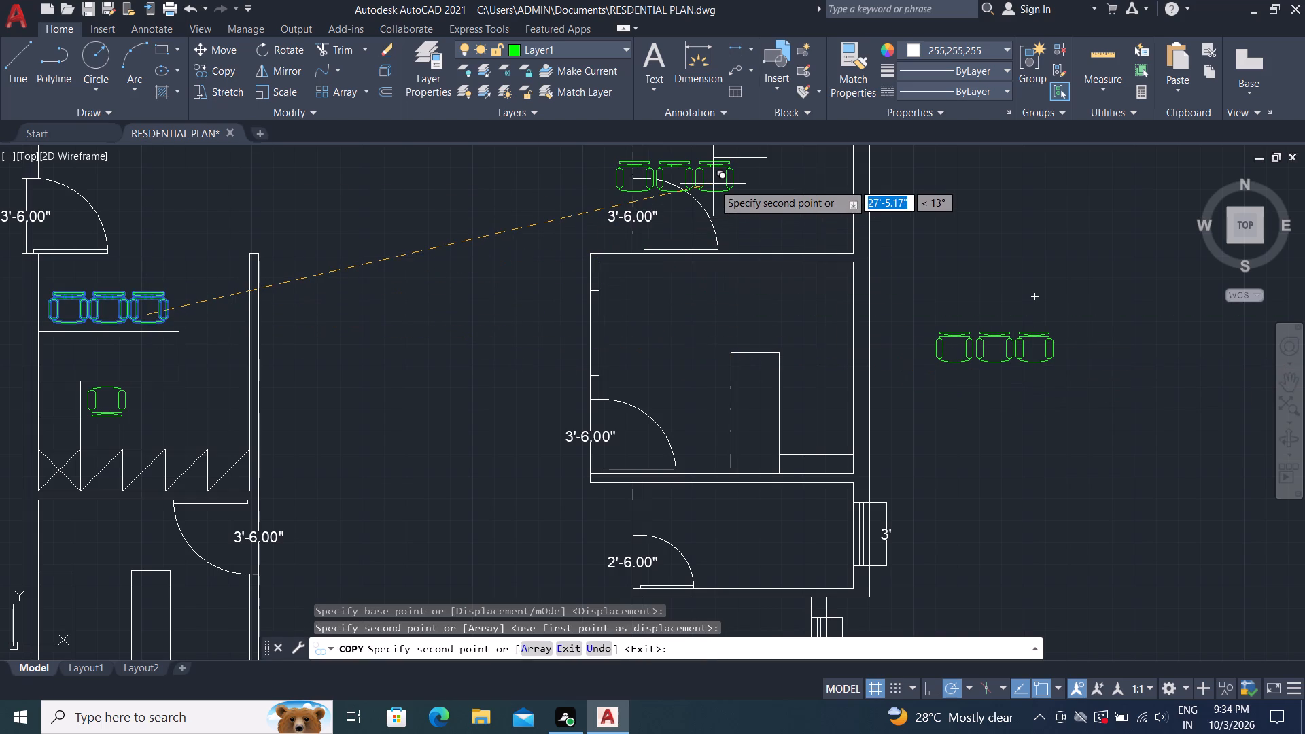
key(Escape)
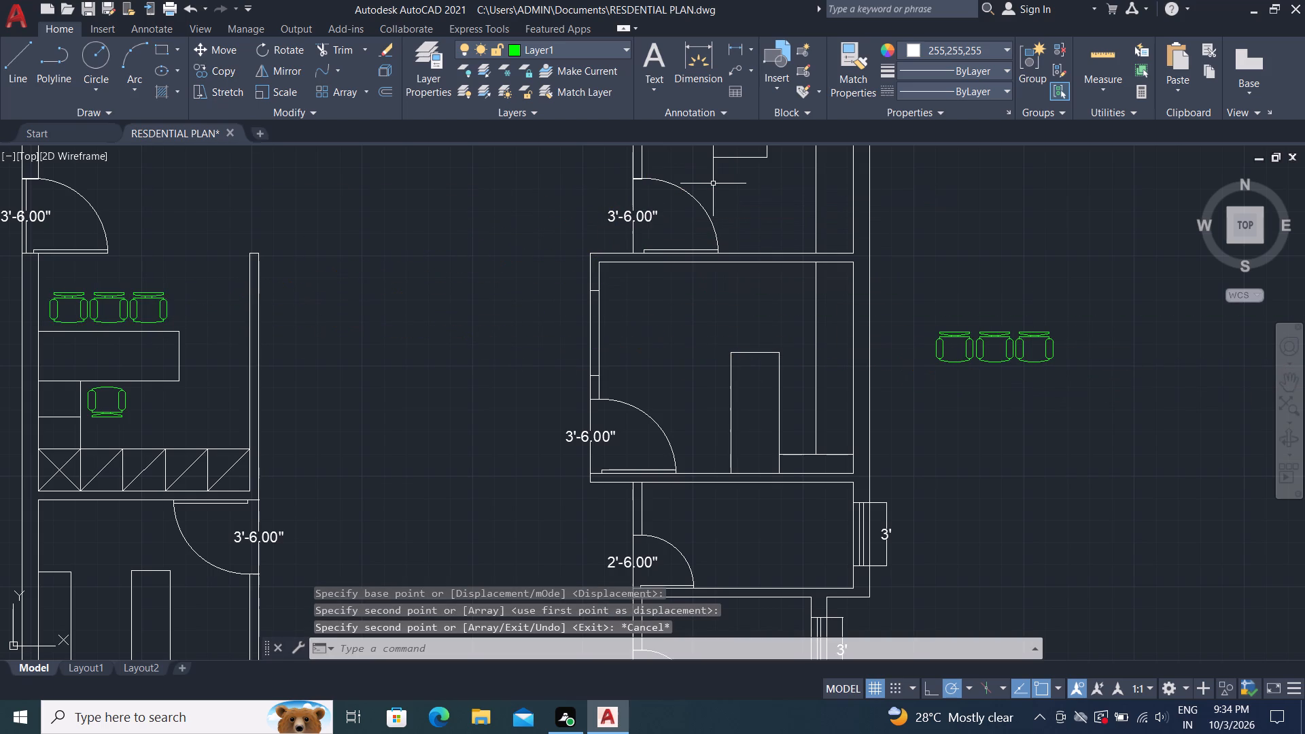
Rotate the three copied armchairs outside the east wall by 90°.
text(ro)
key(space)
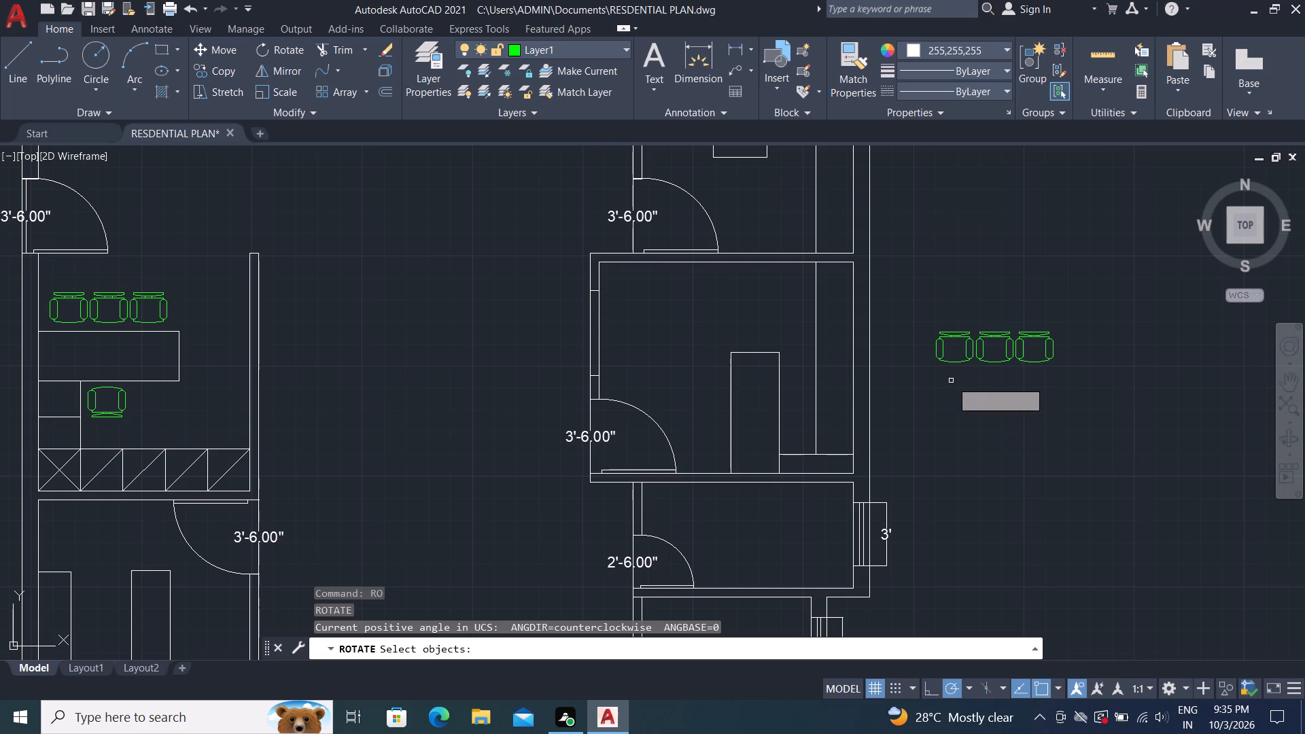
click(920, 302)
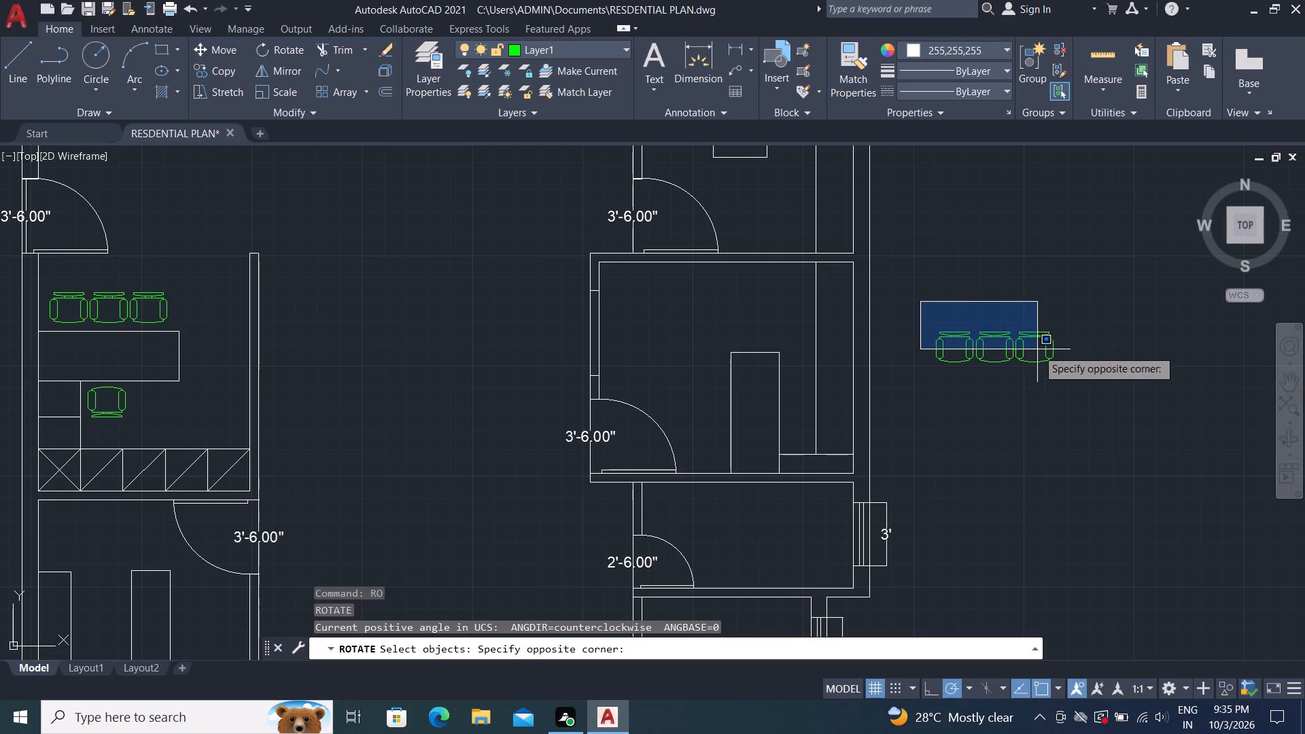
click(1070, 389)
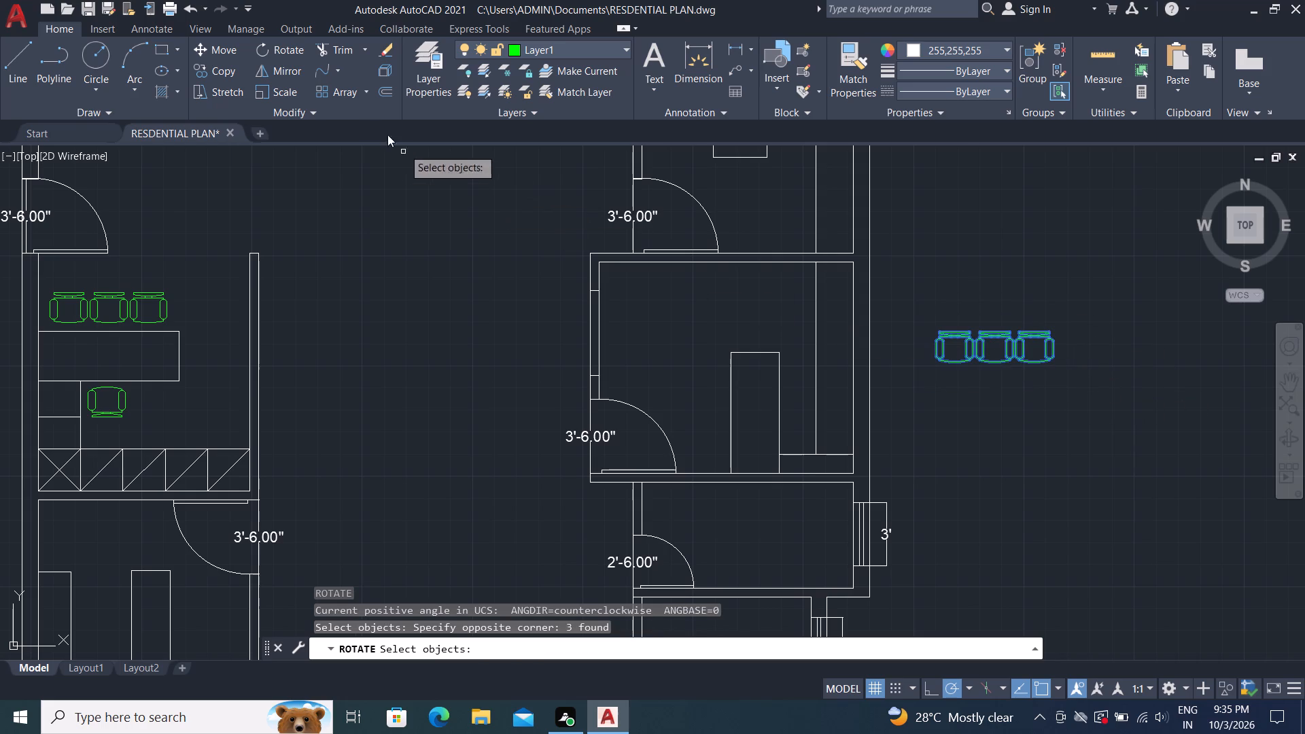
click(281, 50)
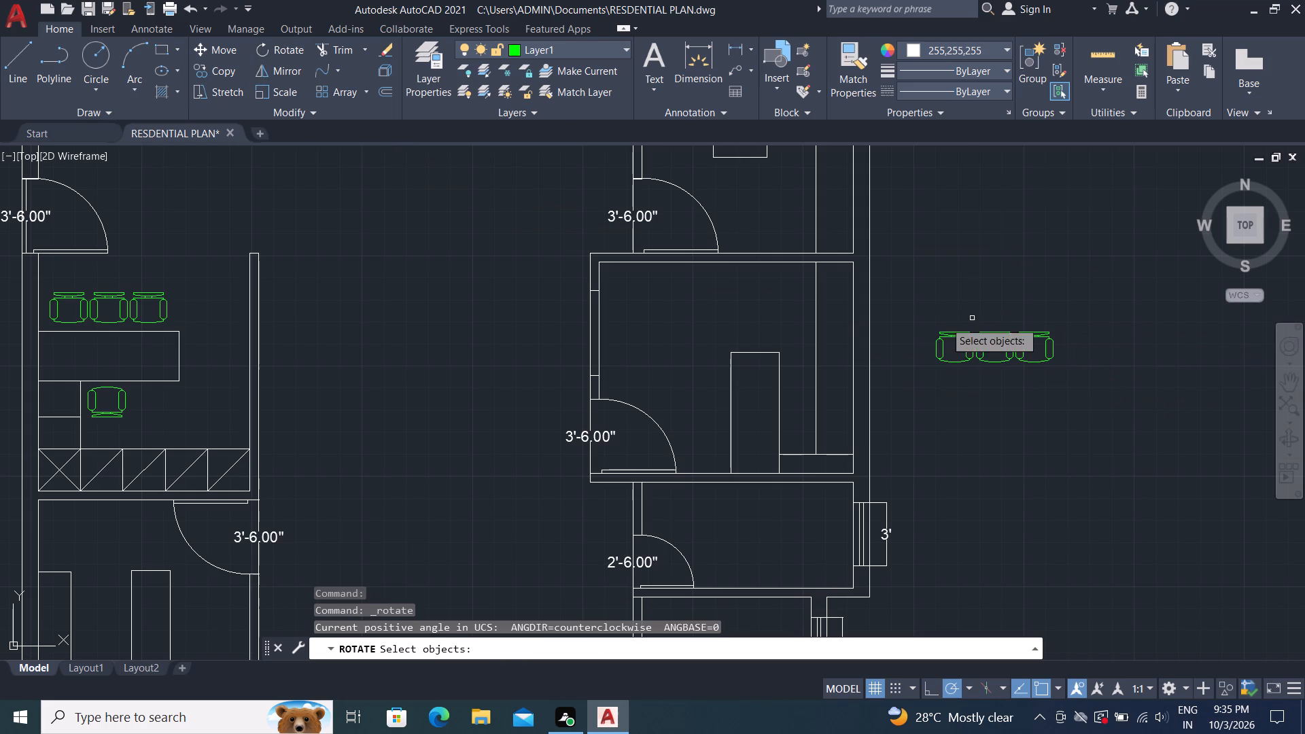
click(906, 296)
click(1076, 427)
right_click(1054, 390)
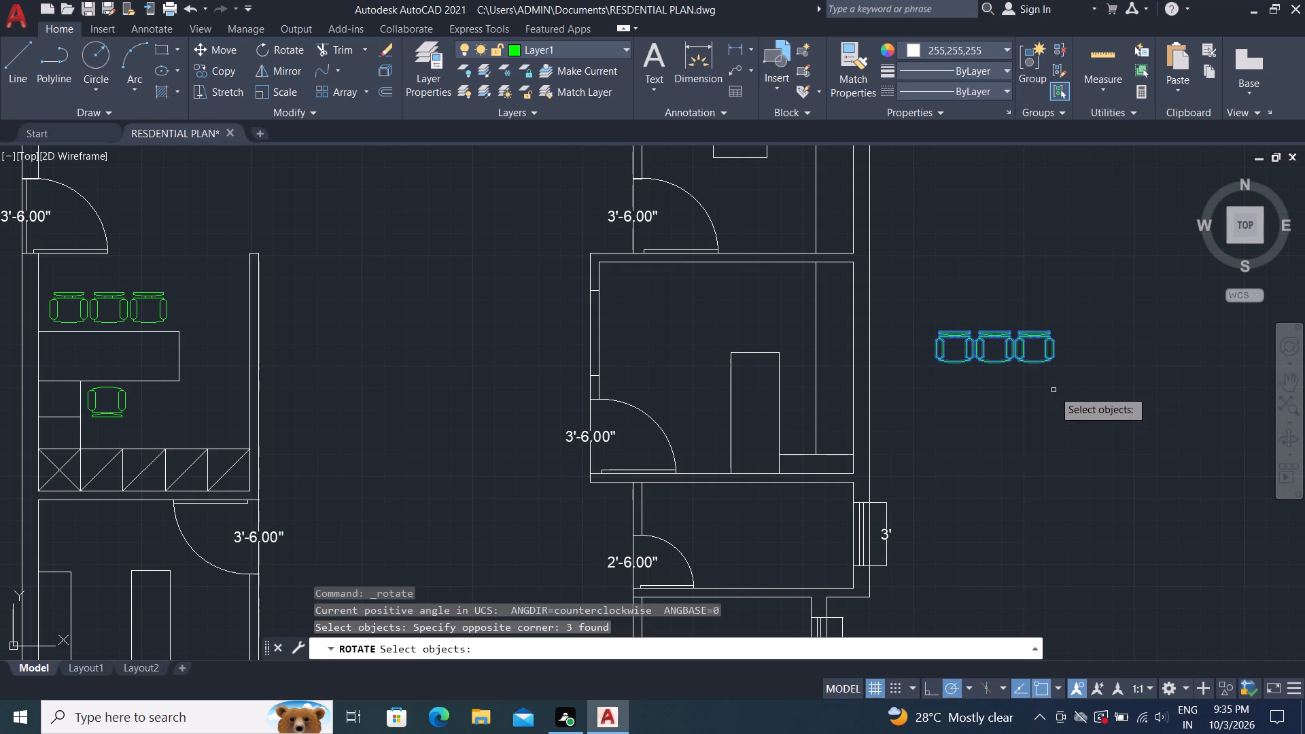
click(1045, 345)
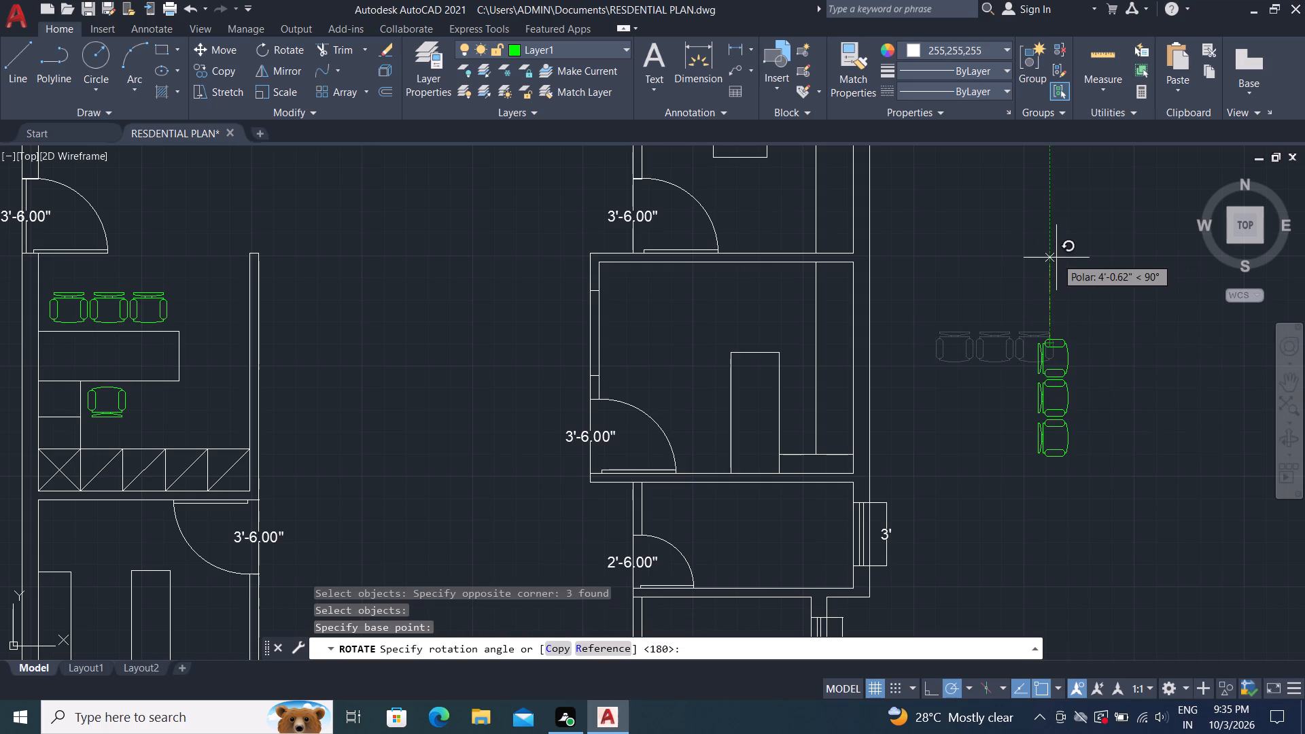
click(1056, 258)
Copy the three rotated armchairs to the west side of the new desk, beside the 3'-6" door.
scroll(997, 298, down, 1)
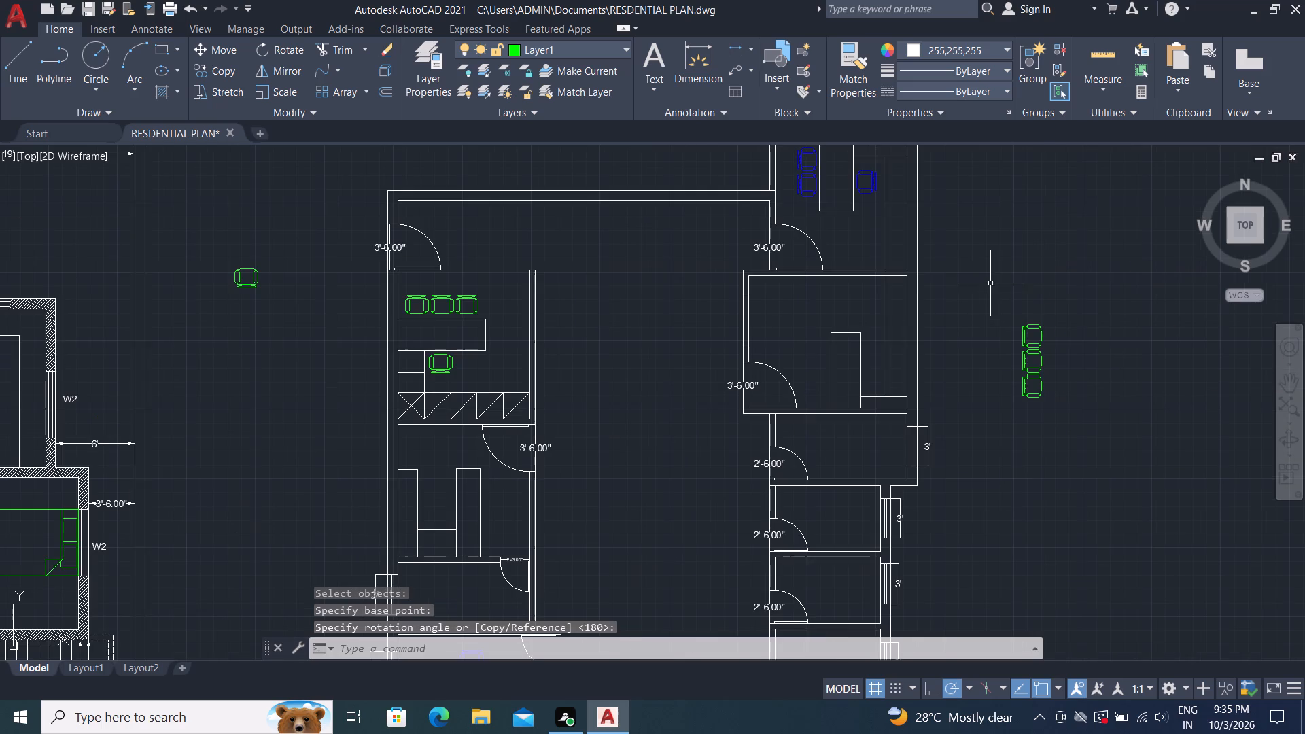
click(975, 273)
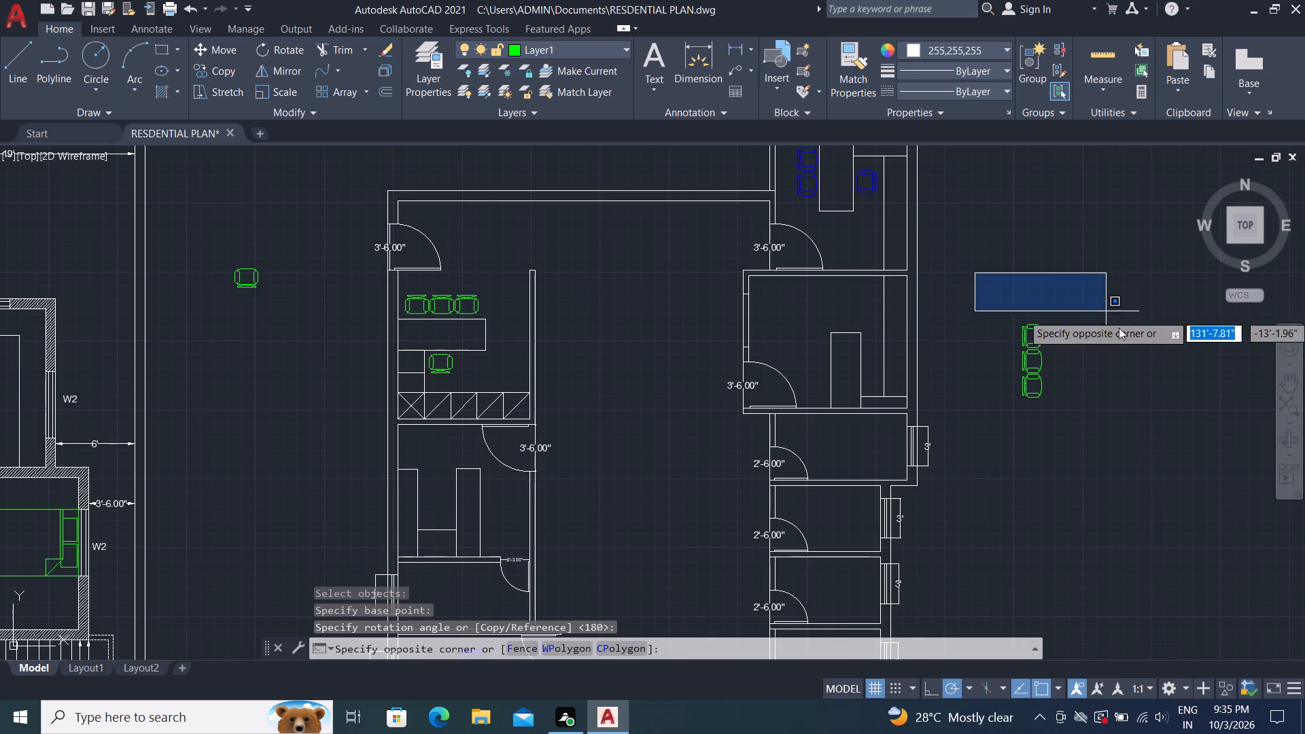
click(1170, 506)
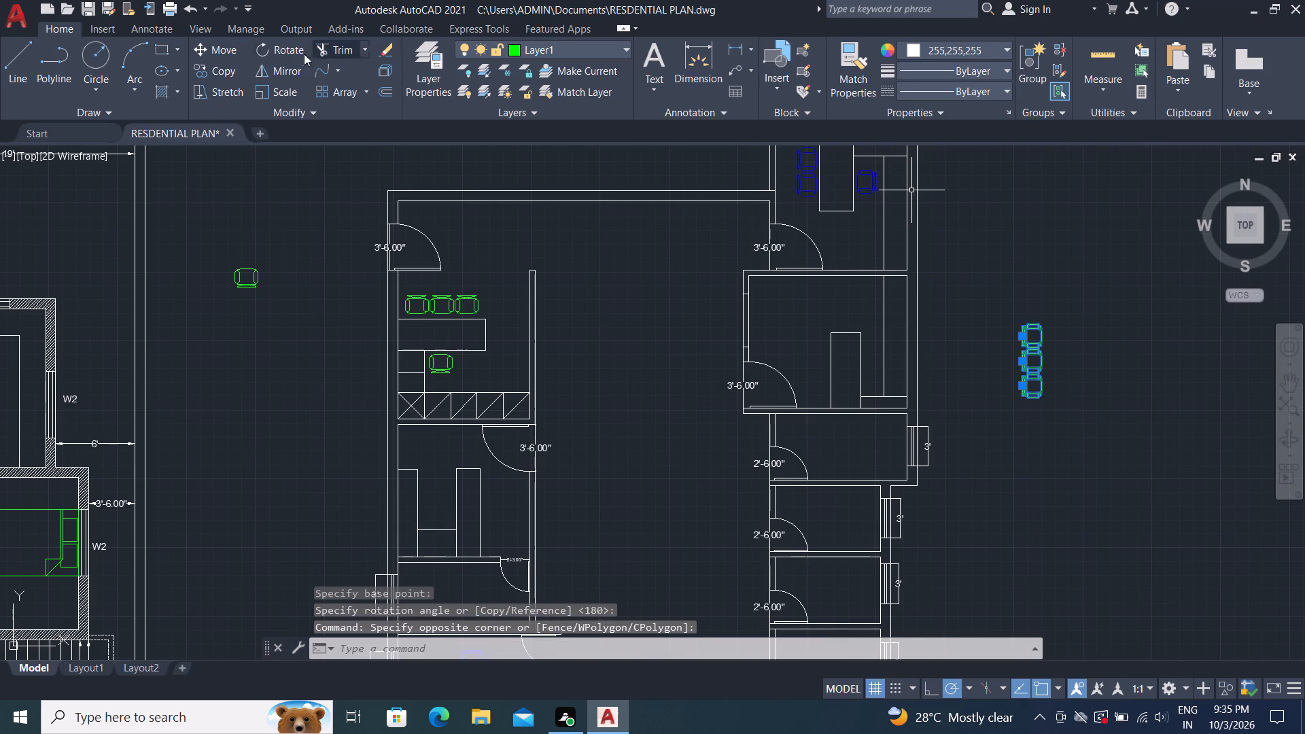
click(214, 73)
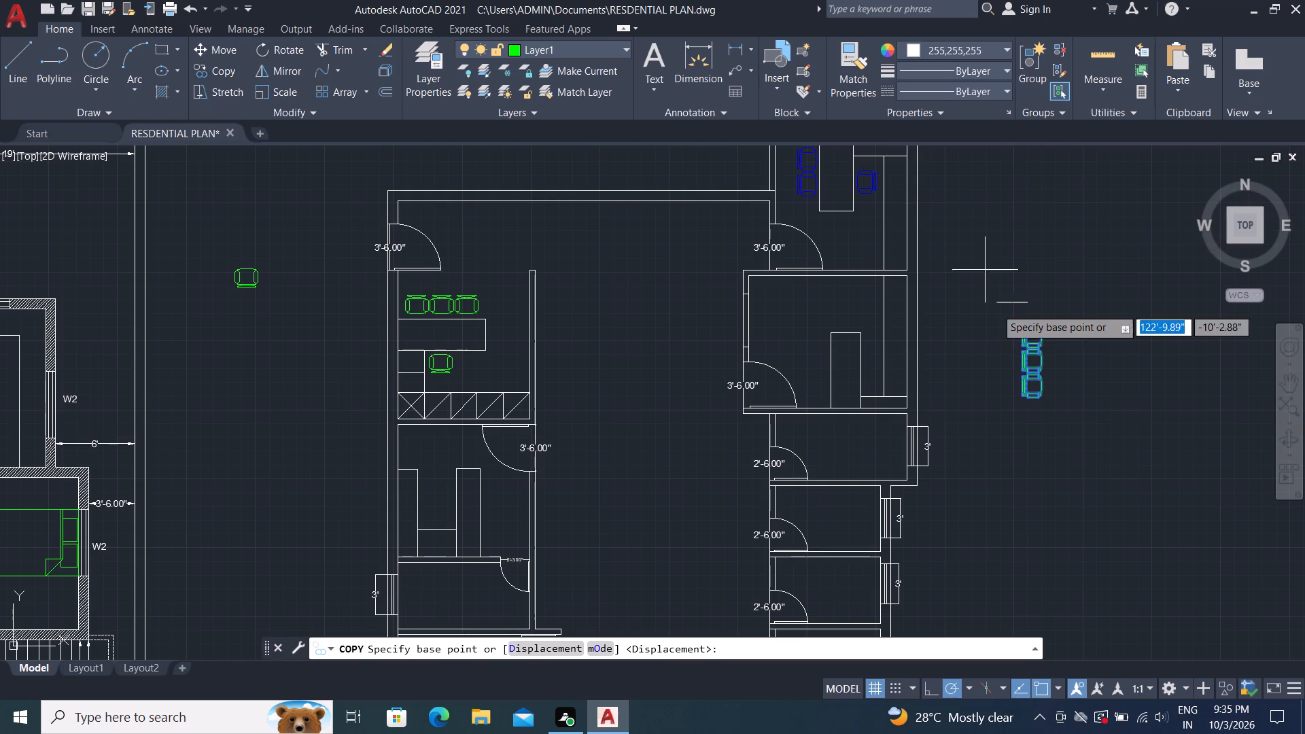
click(1026, 372)
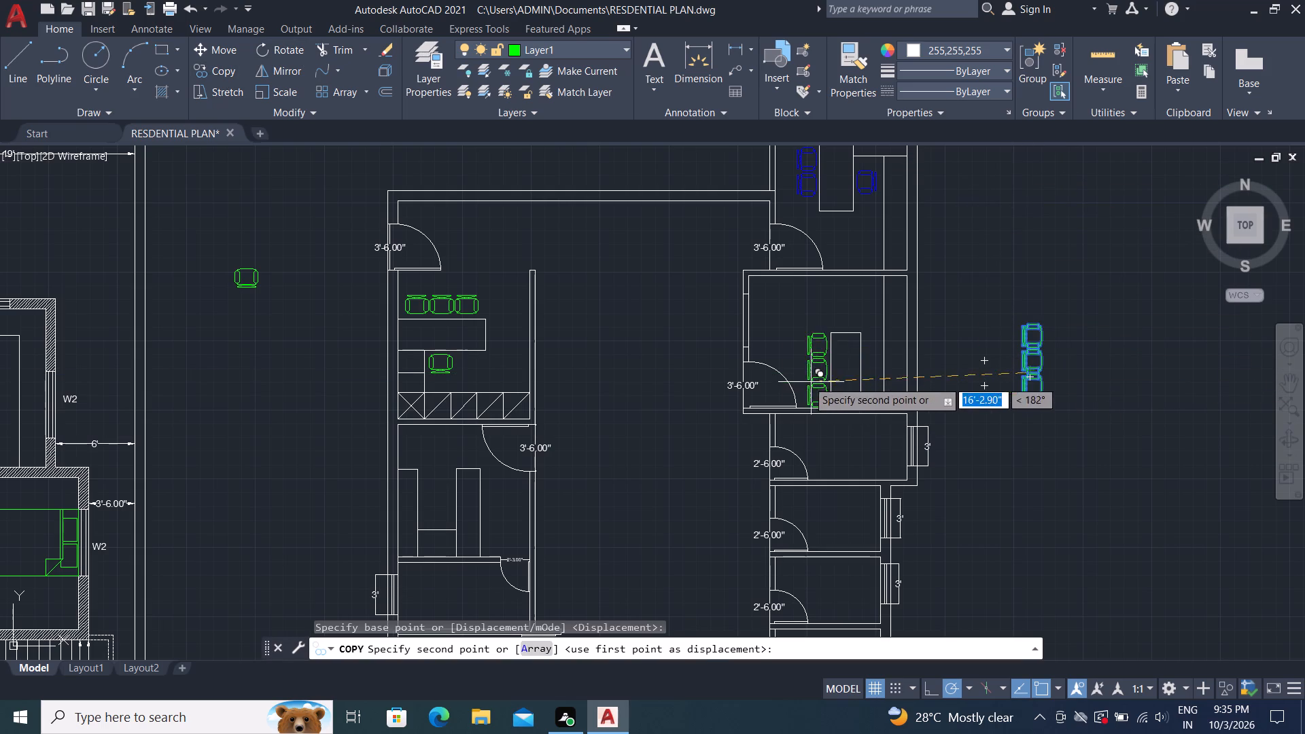
scroll(793, 374, up, 3)
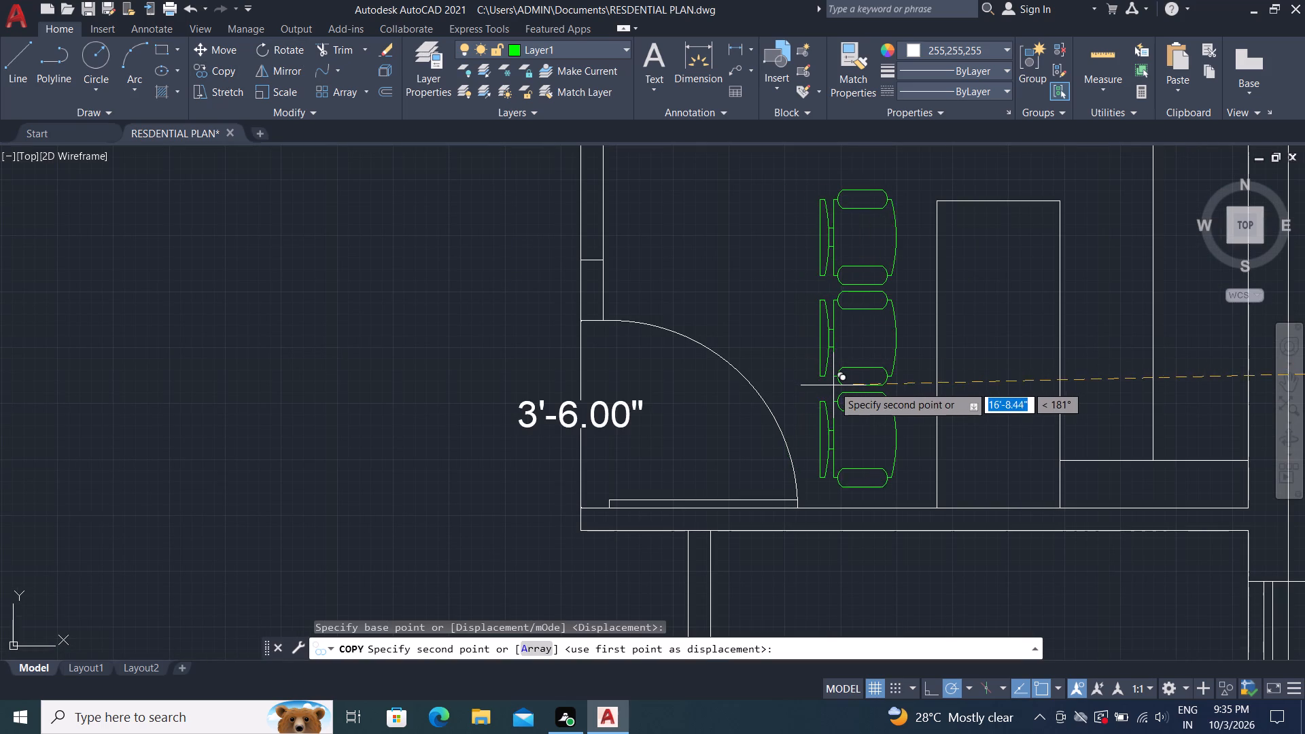
click(848, 393)
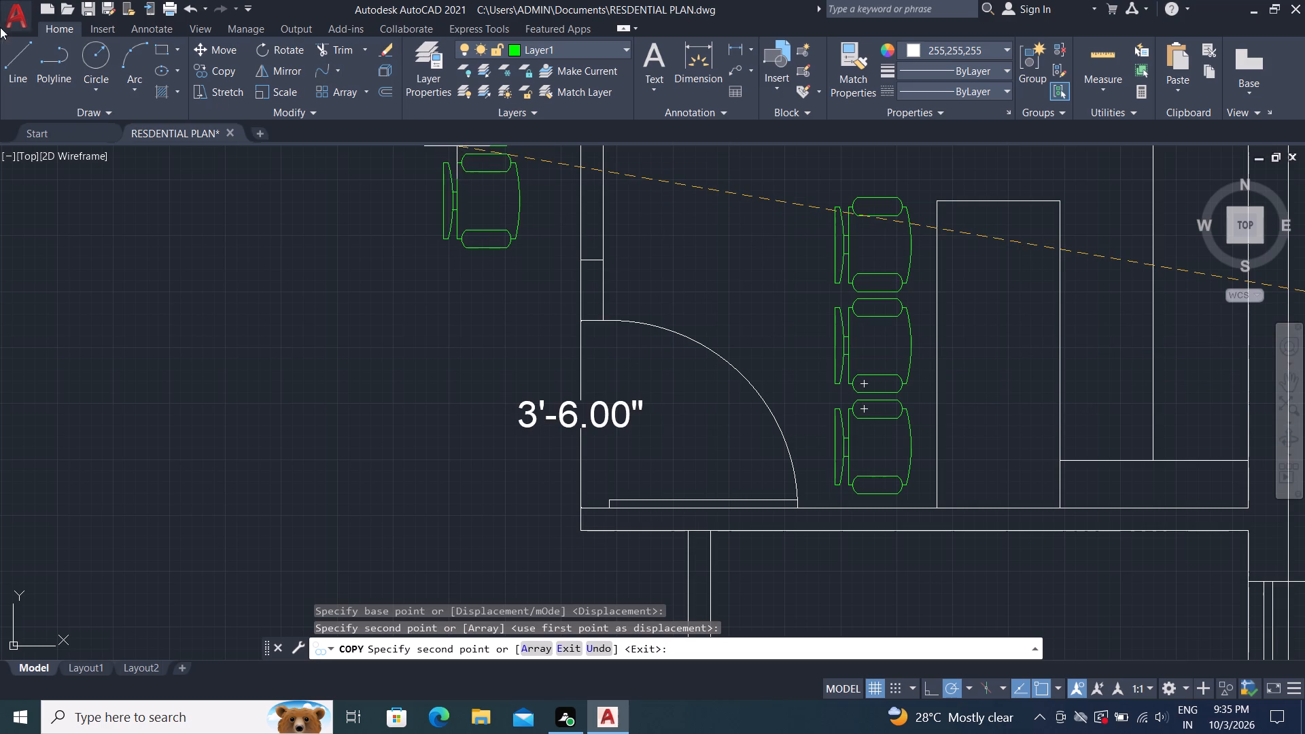
Copy the blue armchair east of the northeast room's desk to the east side of the new desk in the room below.
click(208, 65)
scroll(960, 191, down, 2)
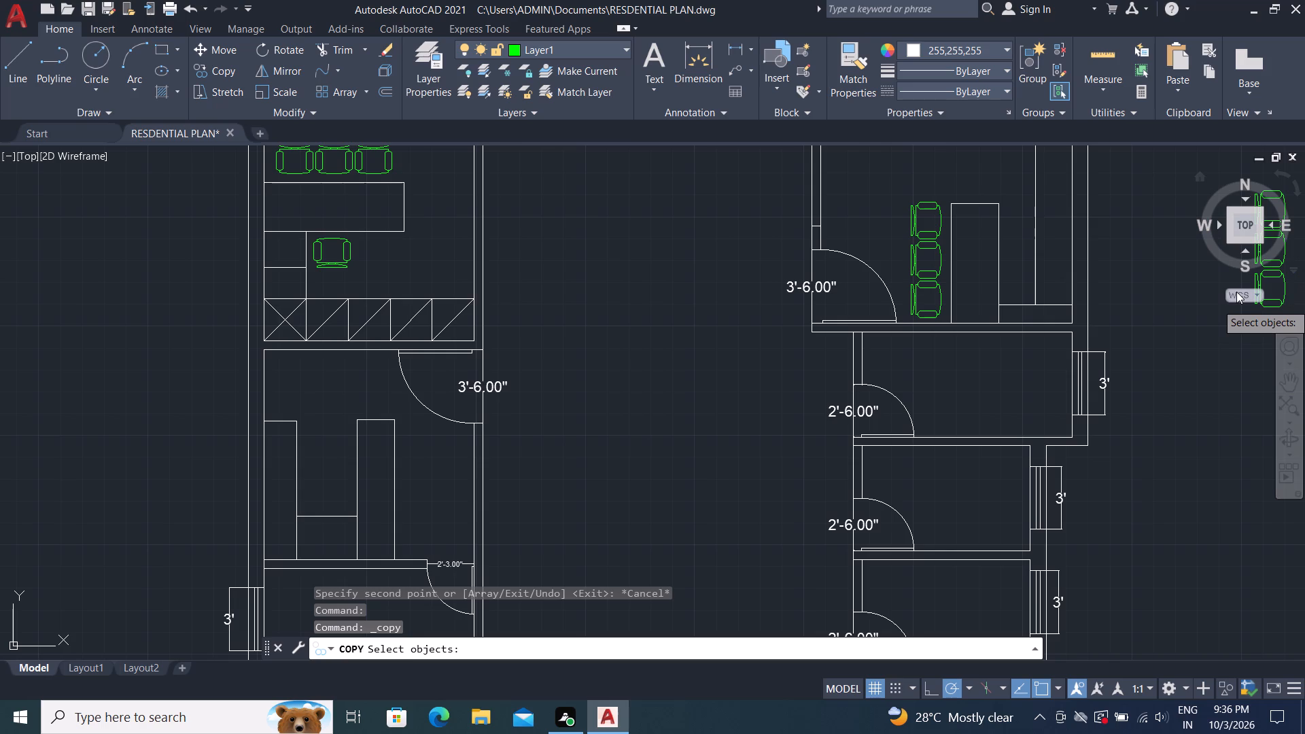
scroll(1240, 303, down, 1)
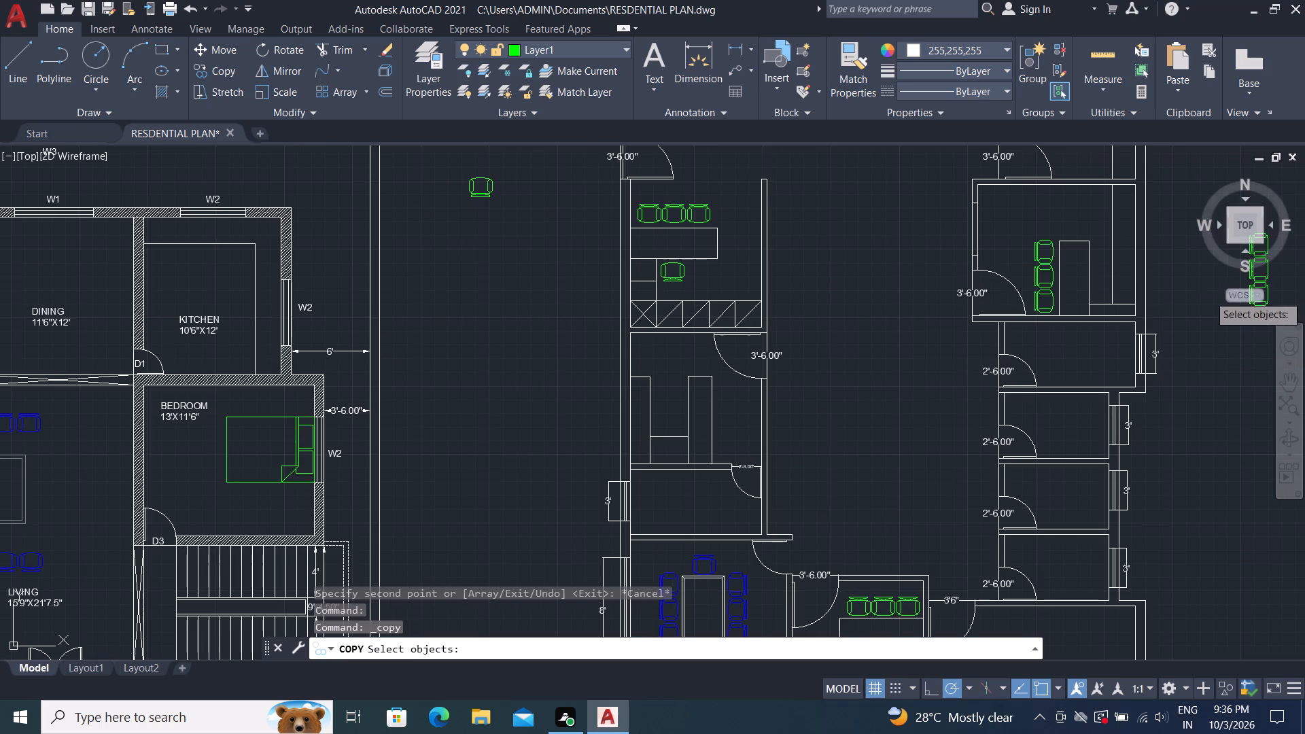
scroll(1117, 283, down, 1)
scroll(1098, 164, up, 3)
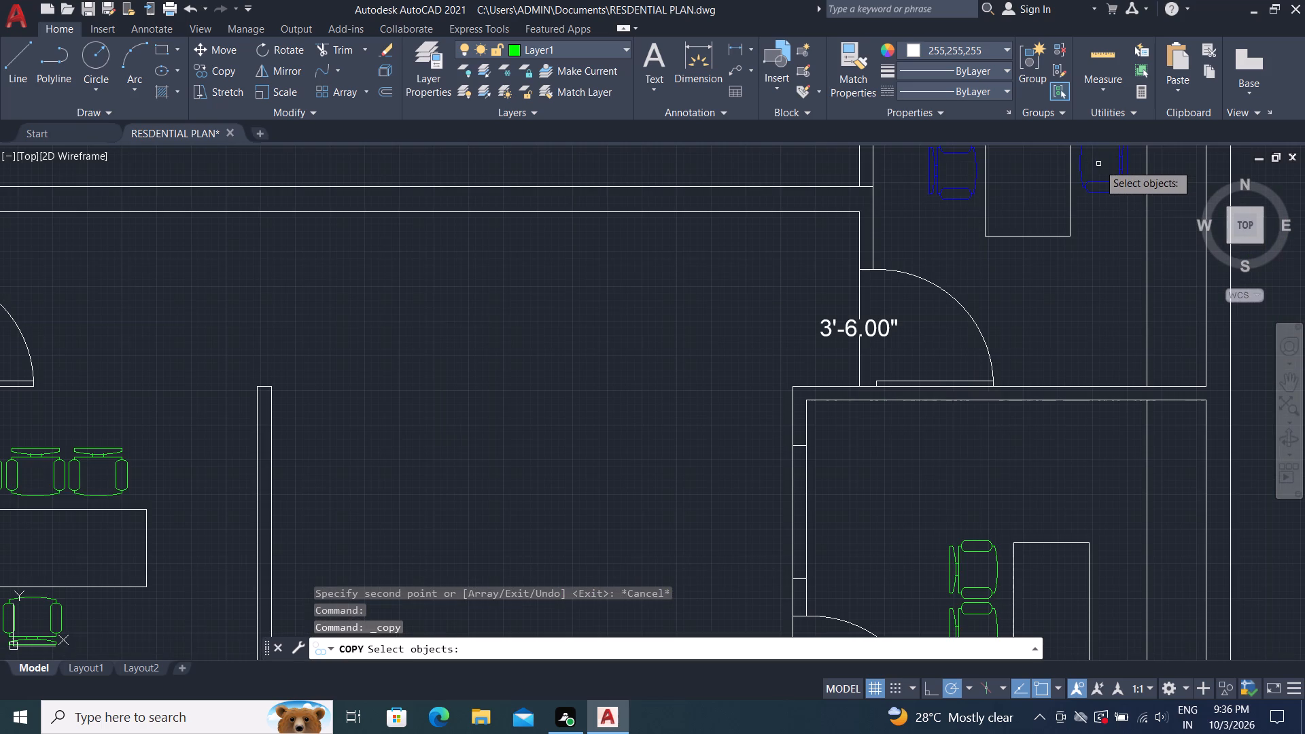
click(1108, 179)
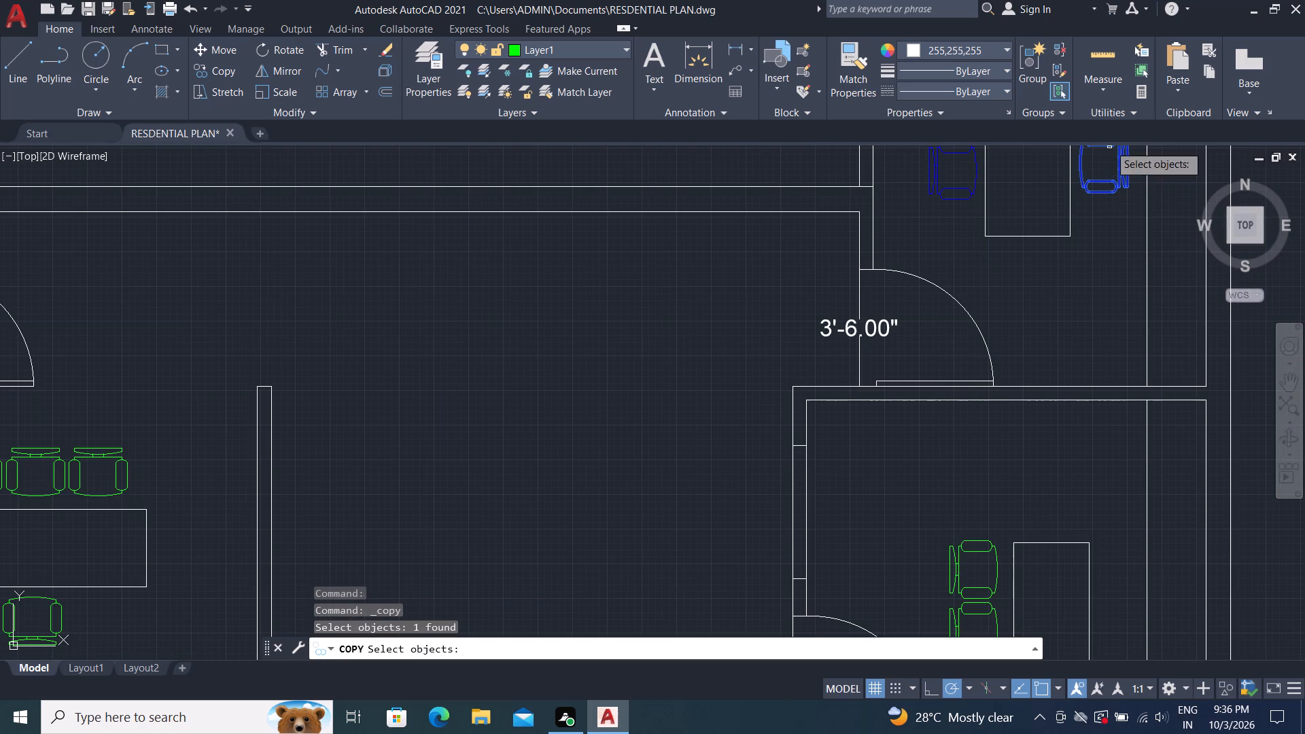
right_click(1109, 143)
click(1109, 180)
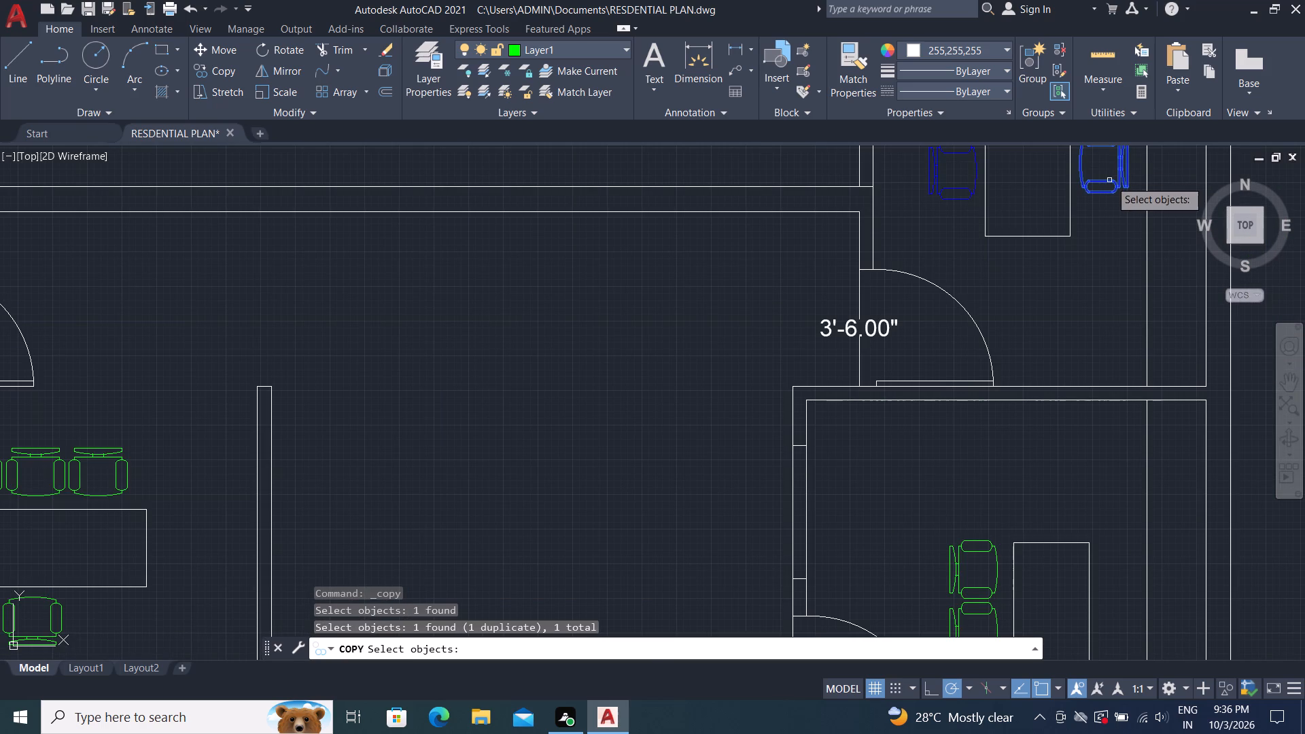
right_click(1110, 179)
click(1110, 176)
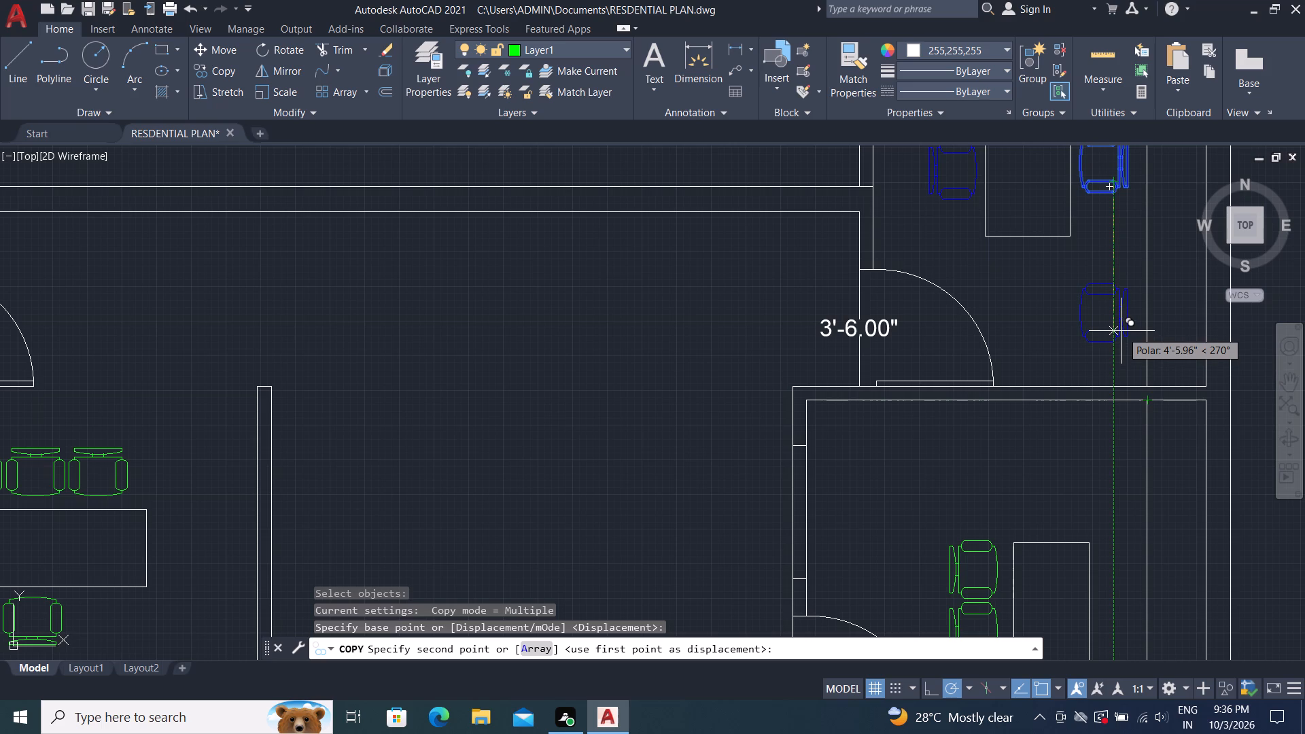
scroll(1121, 324, down, 1)
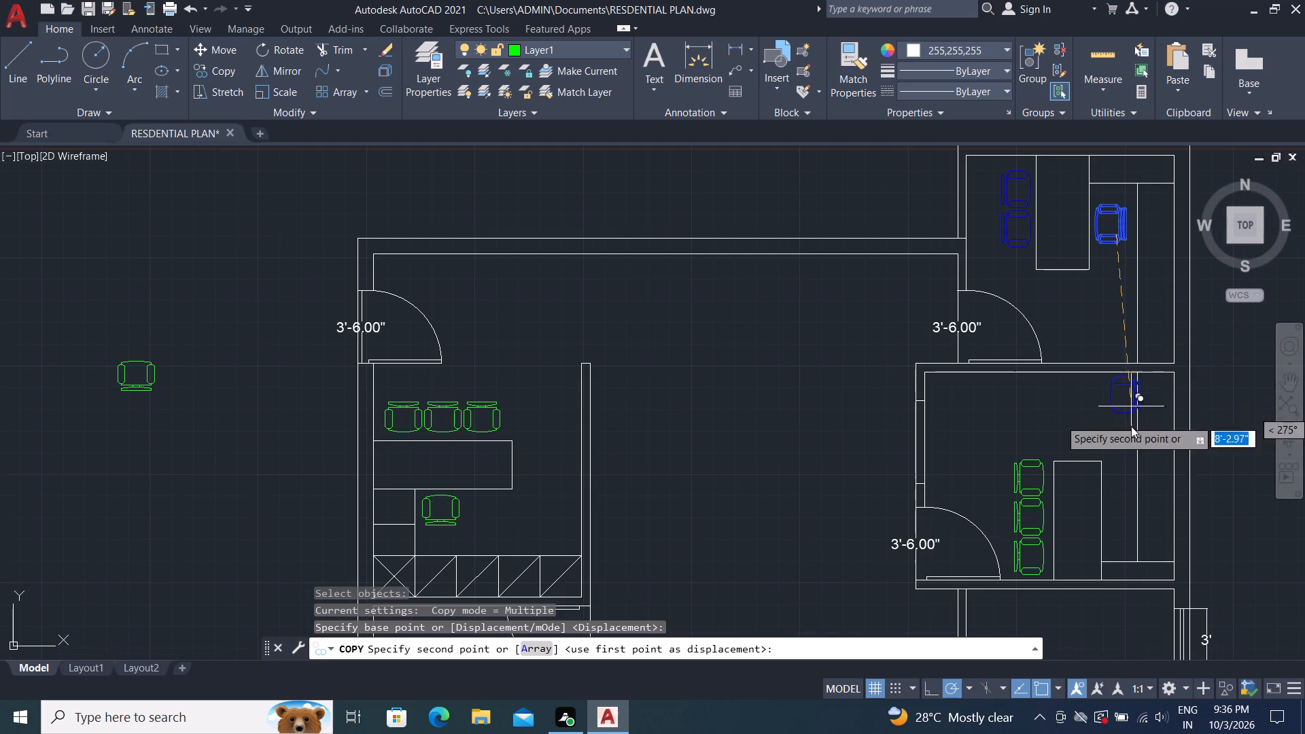
scroll(1115, 507, up, 3)
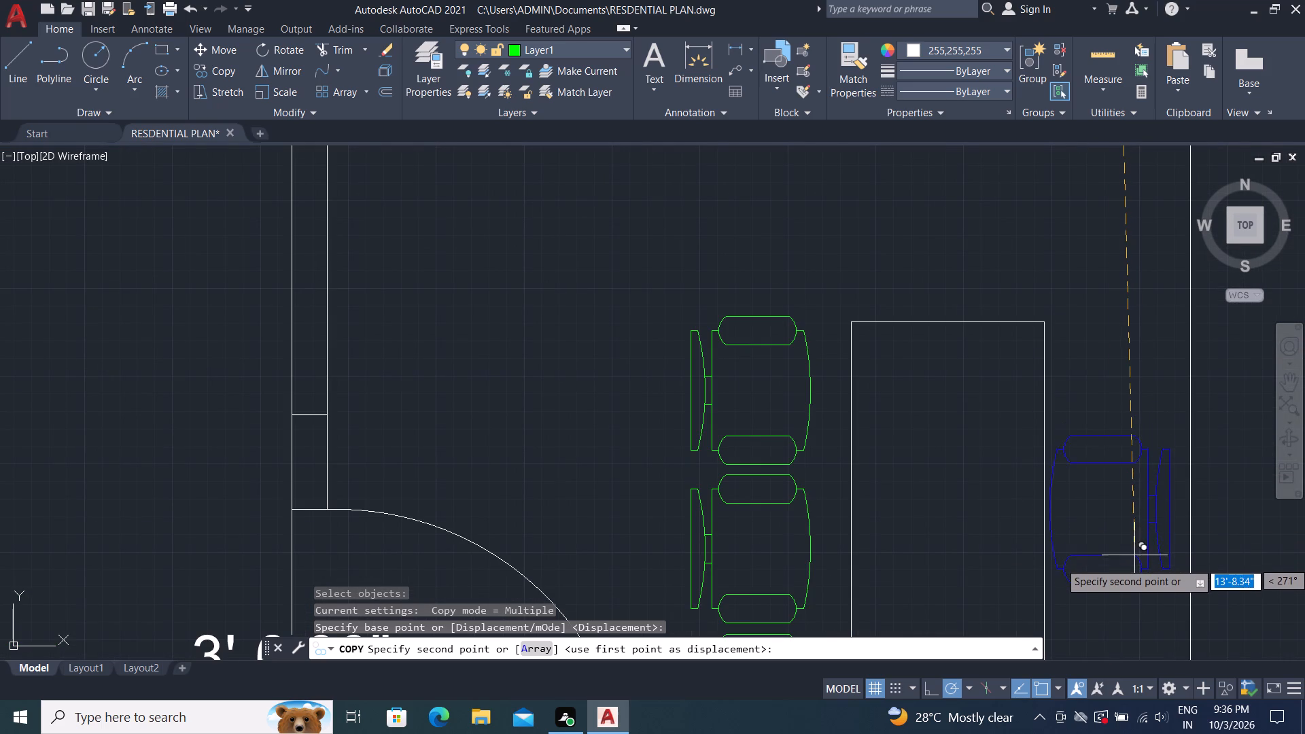
click(1145, 575)
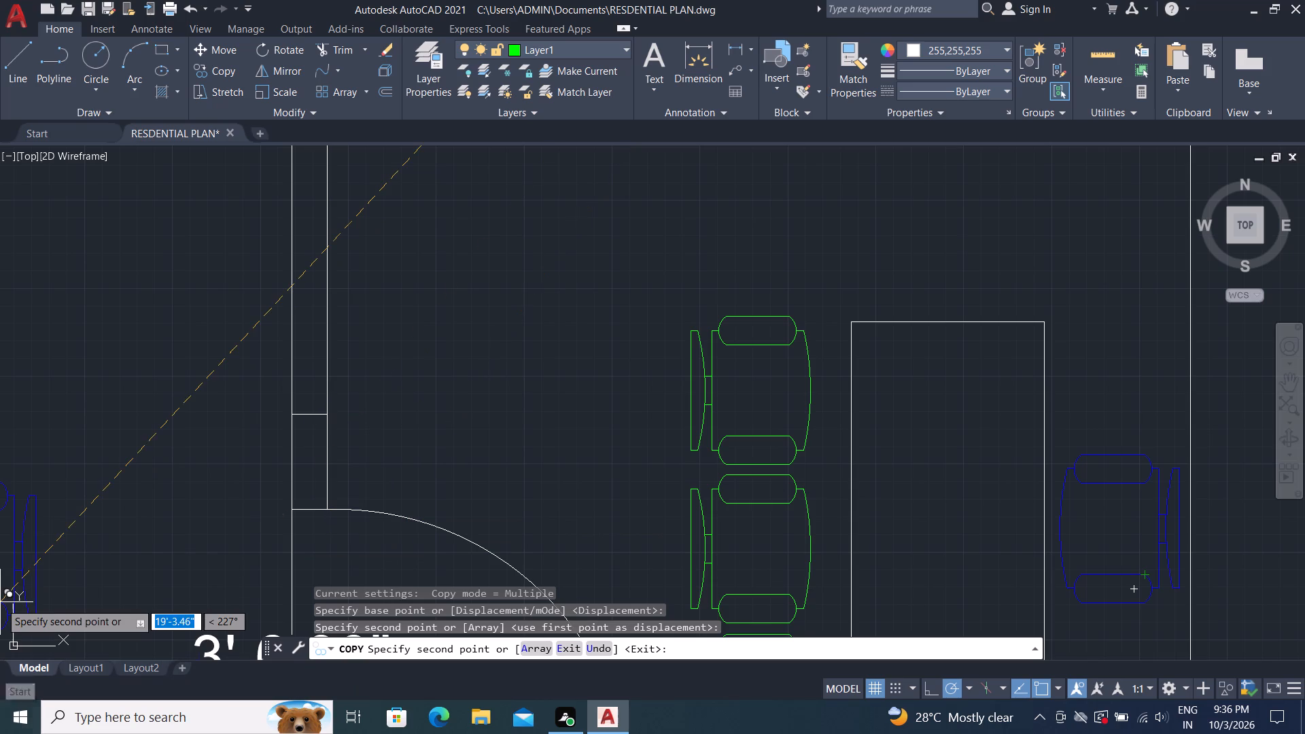
key(Escape)
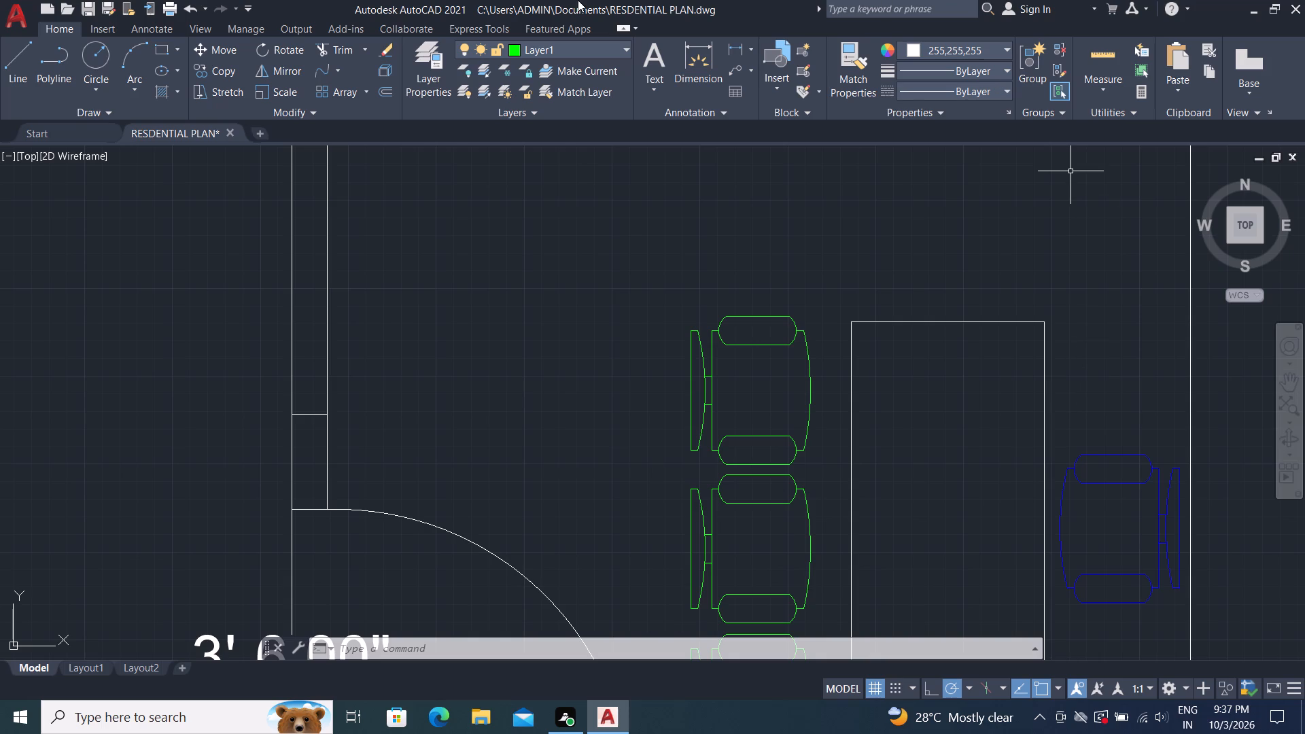
Erase the three spare green armchairs standing outside the east wall.
scroll(870, 326, down, 1)
scroll(958, 405, down, 1)
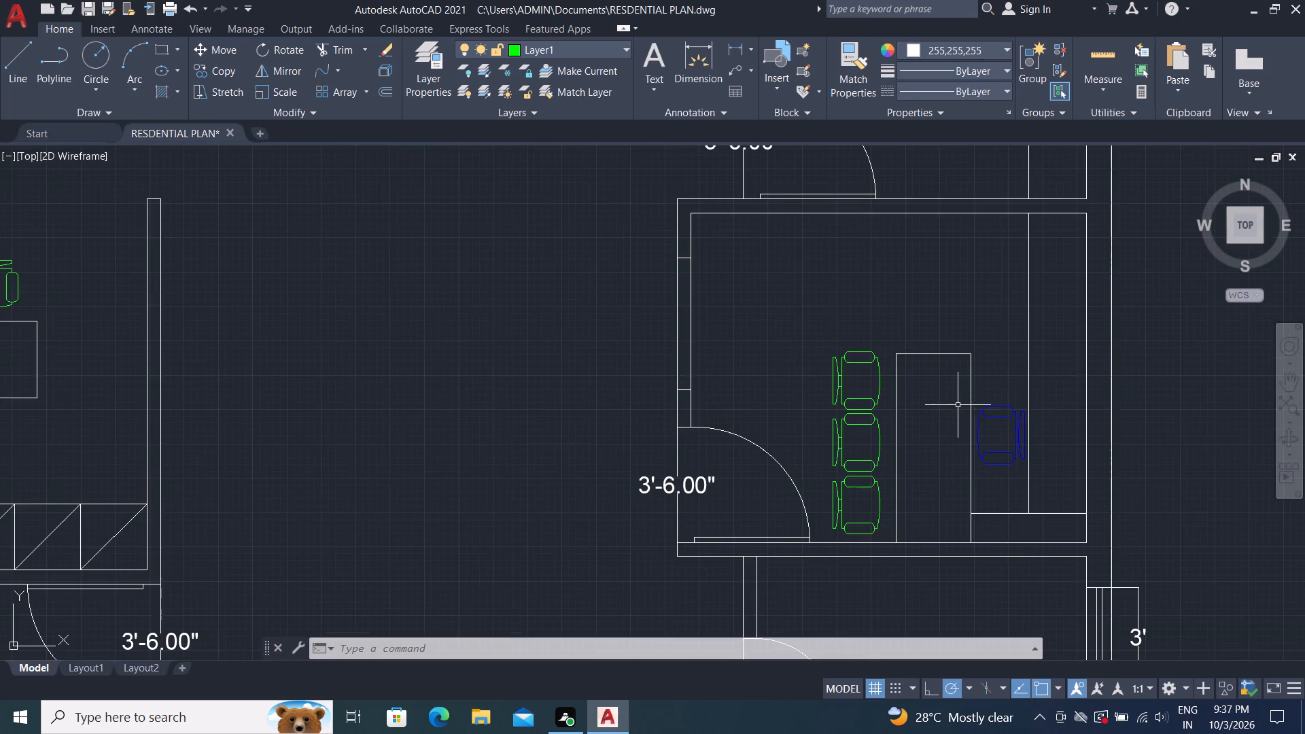
scroll(869, 340, down, 1)
scroll(922, 367, down, 2)
scroll(1038, 355, up, 2)
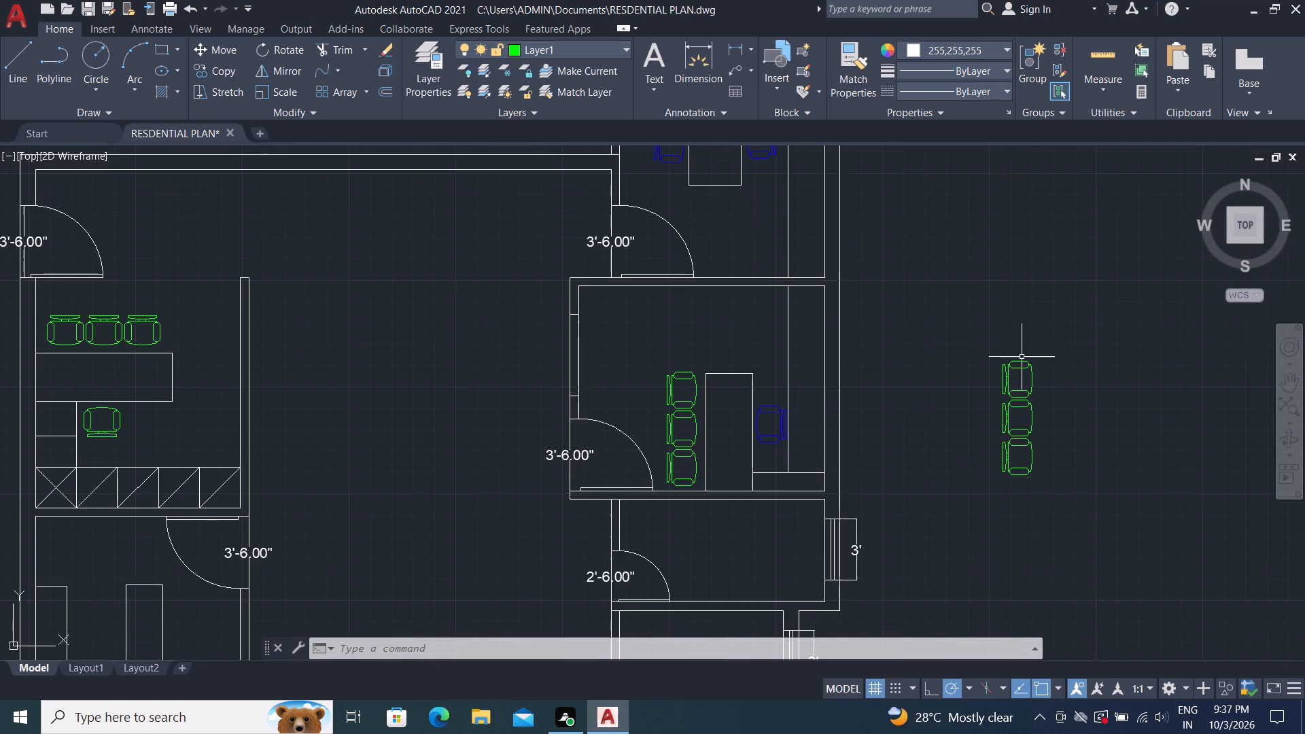
click(973, 329)
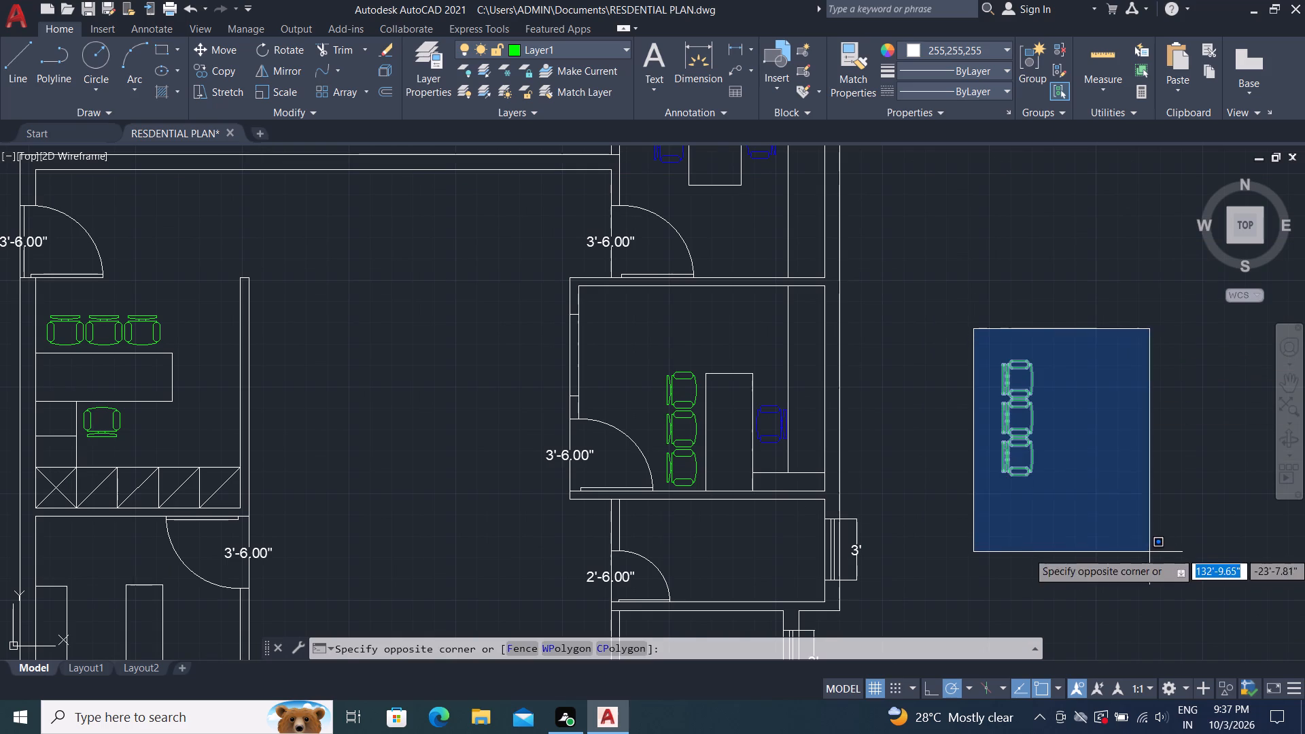
click(1149, 552)
key(Delete)
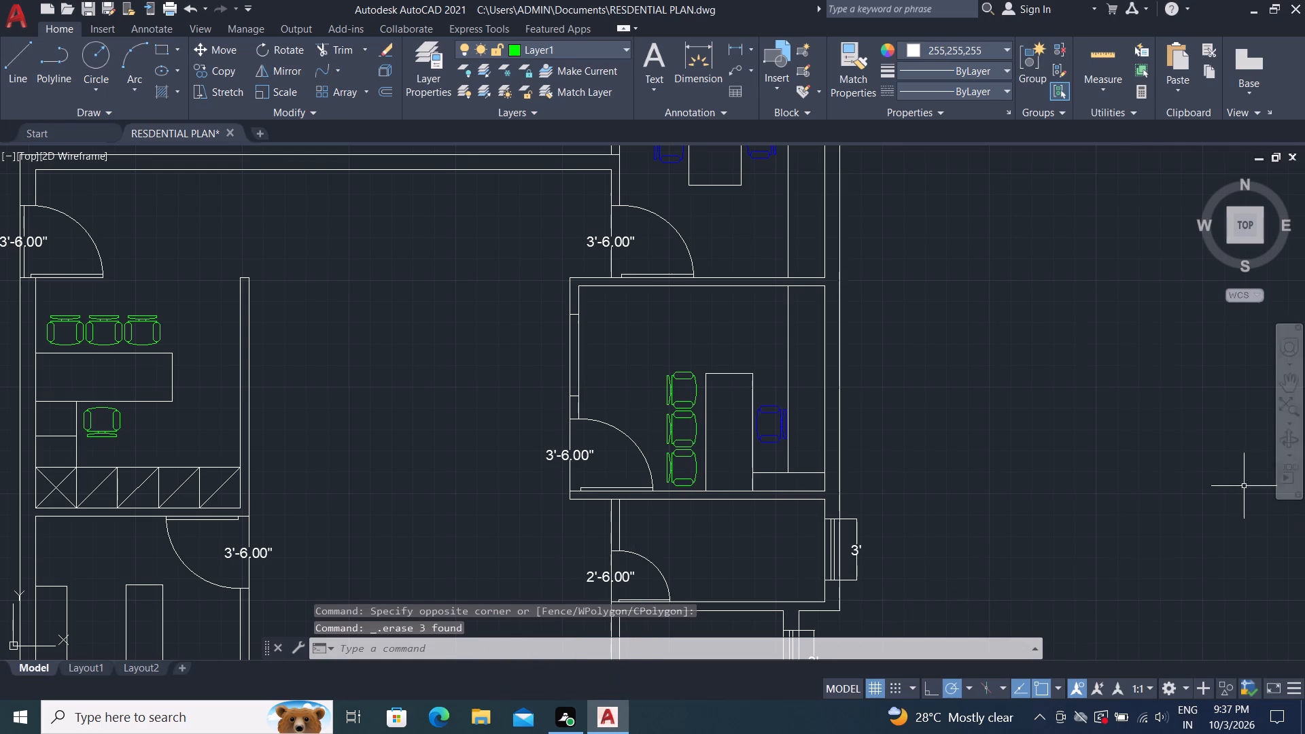
Extend both wall lines south of the west room's crossed cabinets eastward to the wall of the small east rooms.
scroll(1113, 472, down, 1)
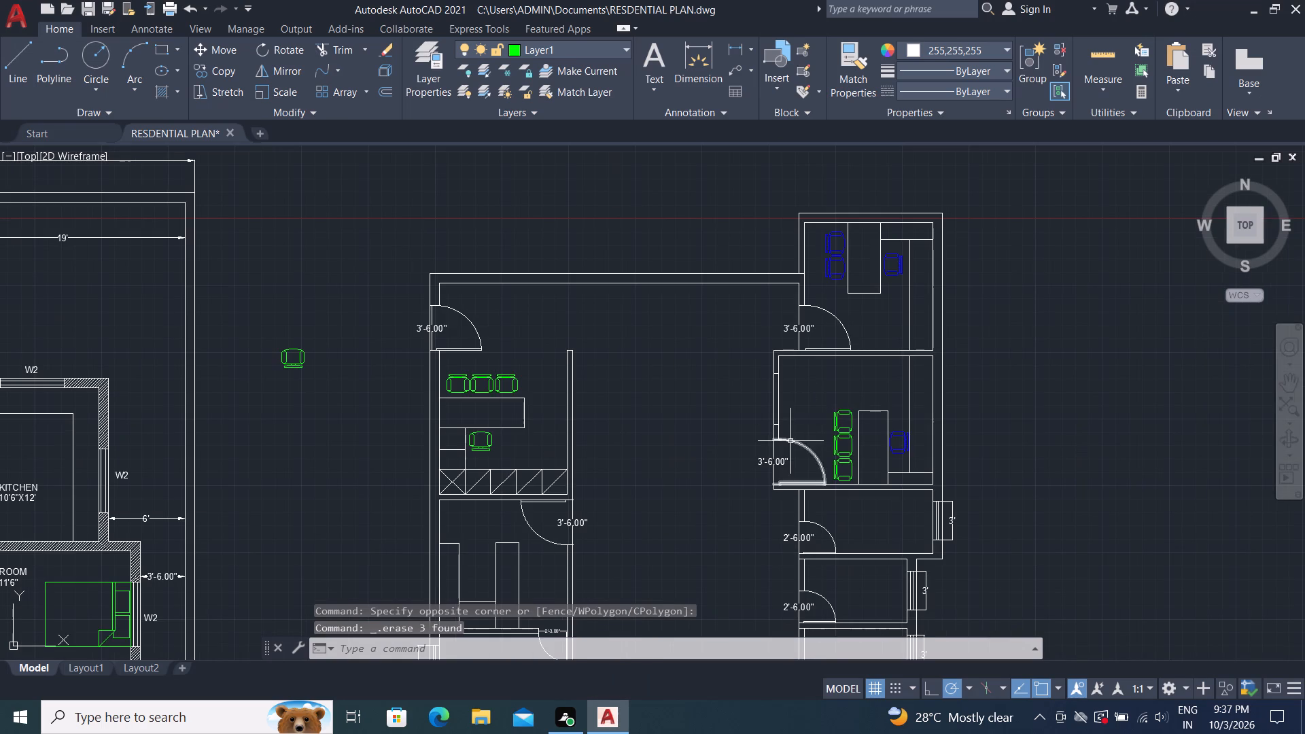
scroll(612, 385, up, 1)
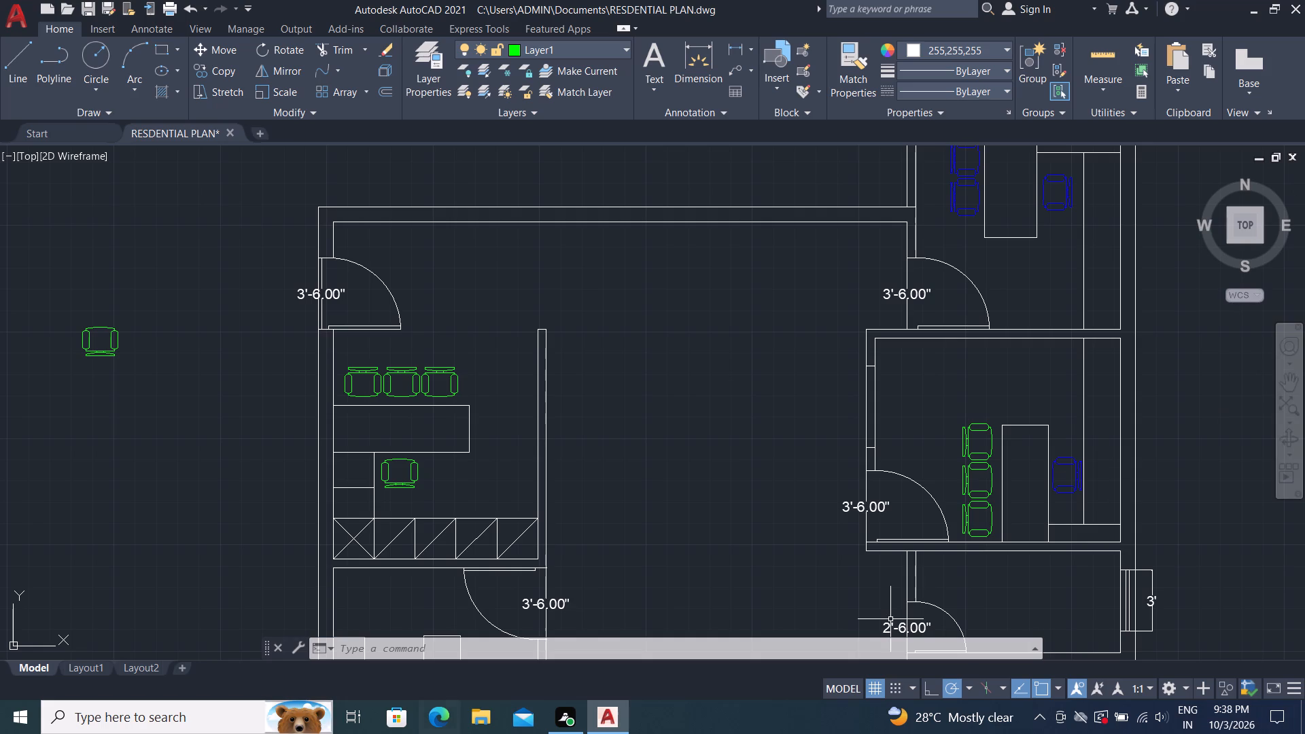
text(ex)
key(space)
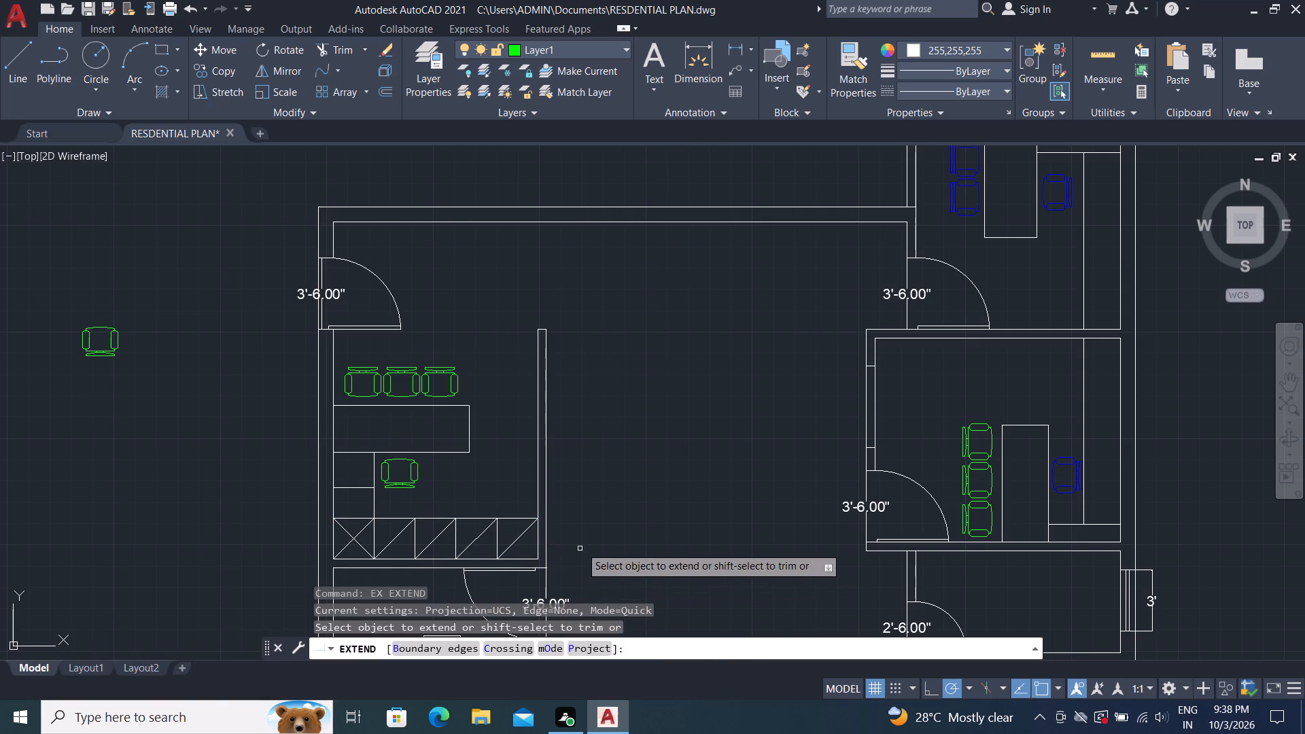
scroll(646, 472, down, 1)
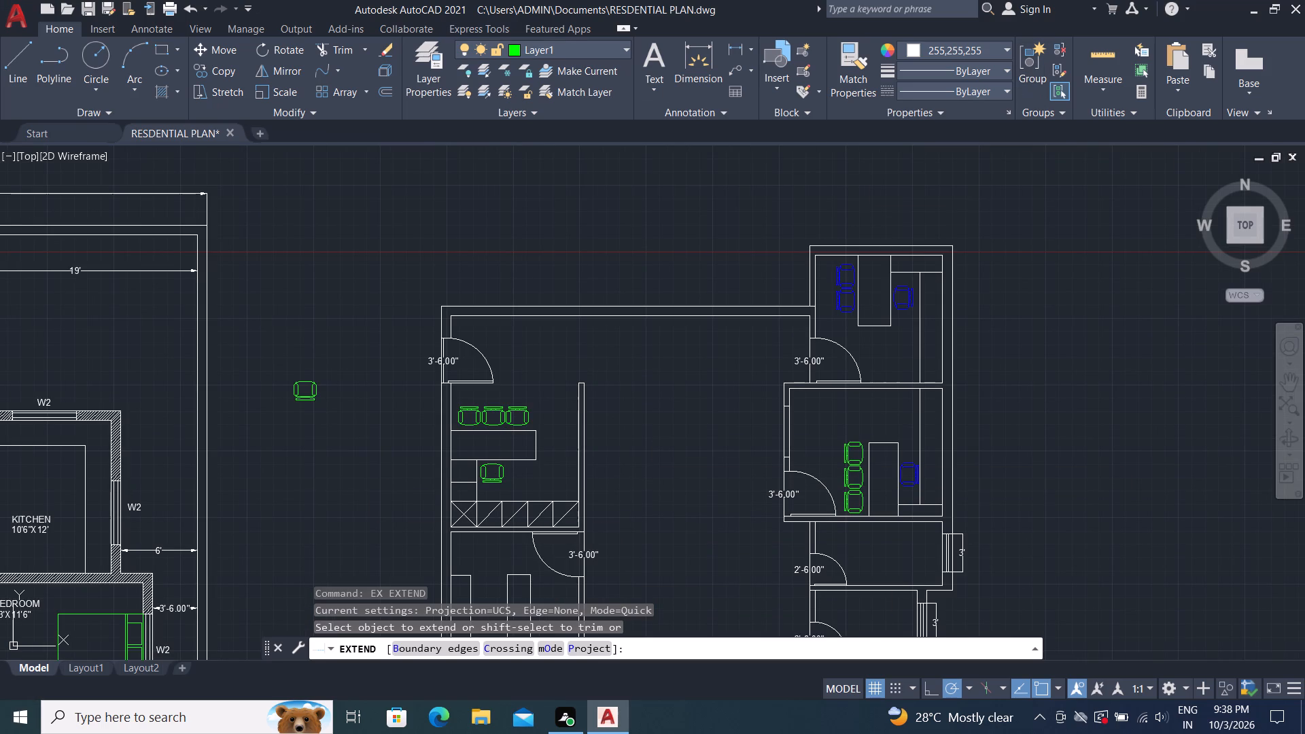
scroll(706, 200, down, 1)
scroll(588, 430, up, 2)
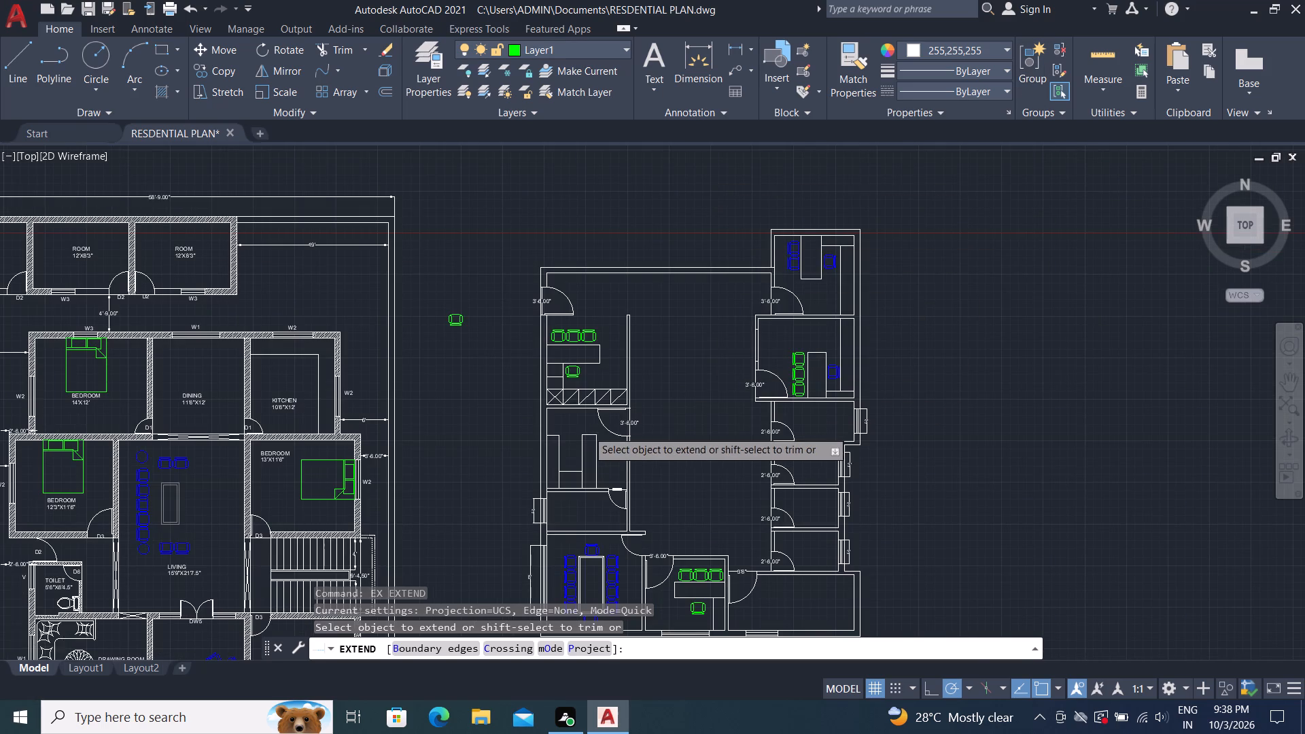
scroll(586, 427, up, 1)
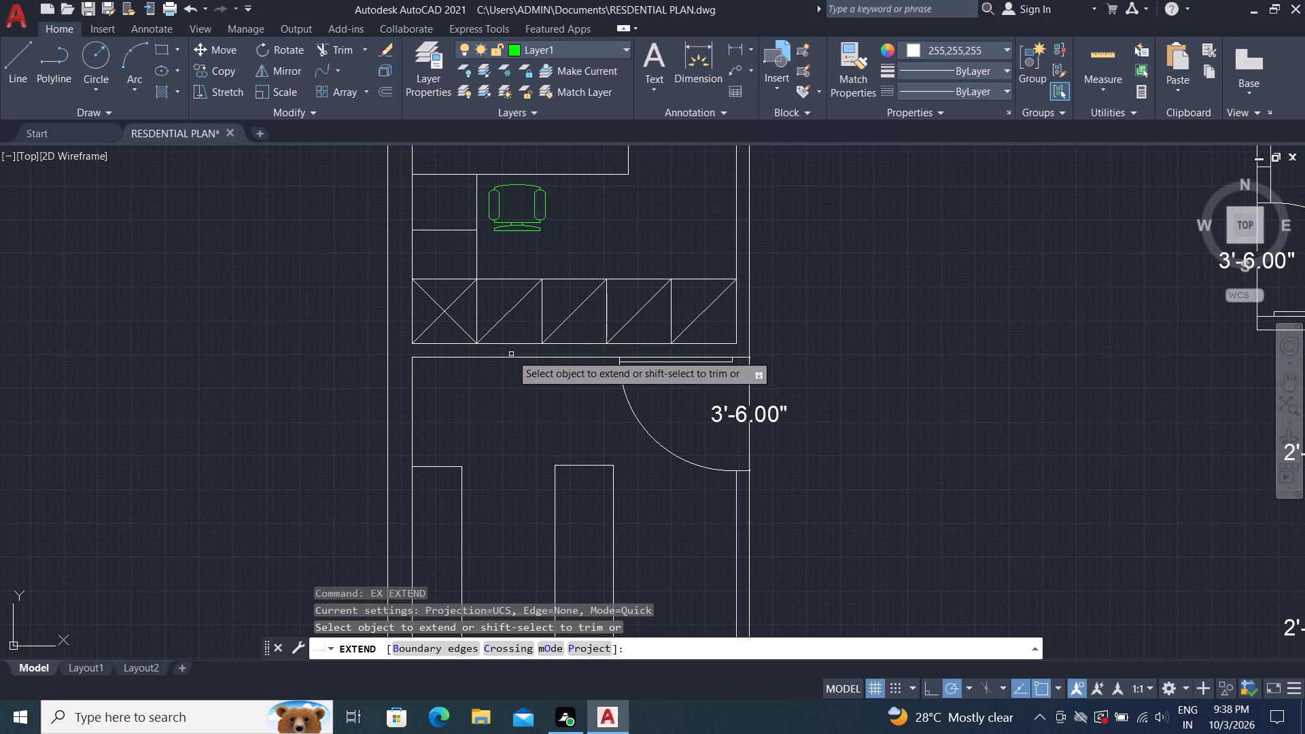
scroll(559, 359, down, 1)
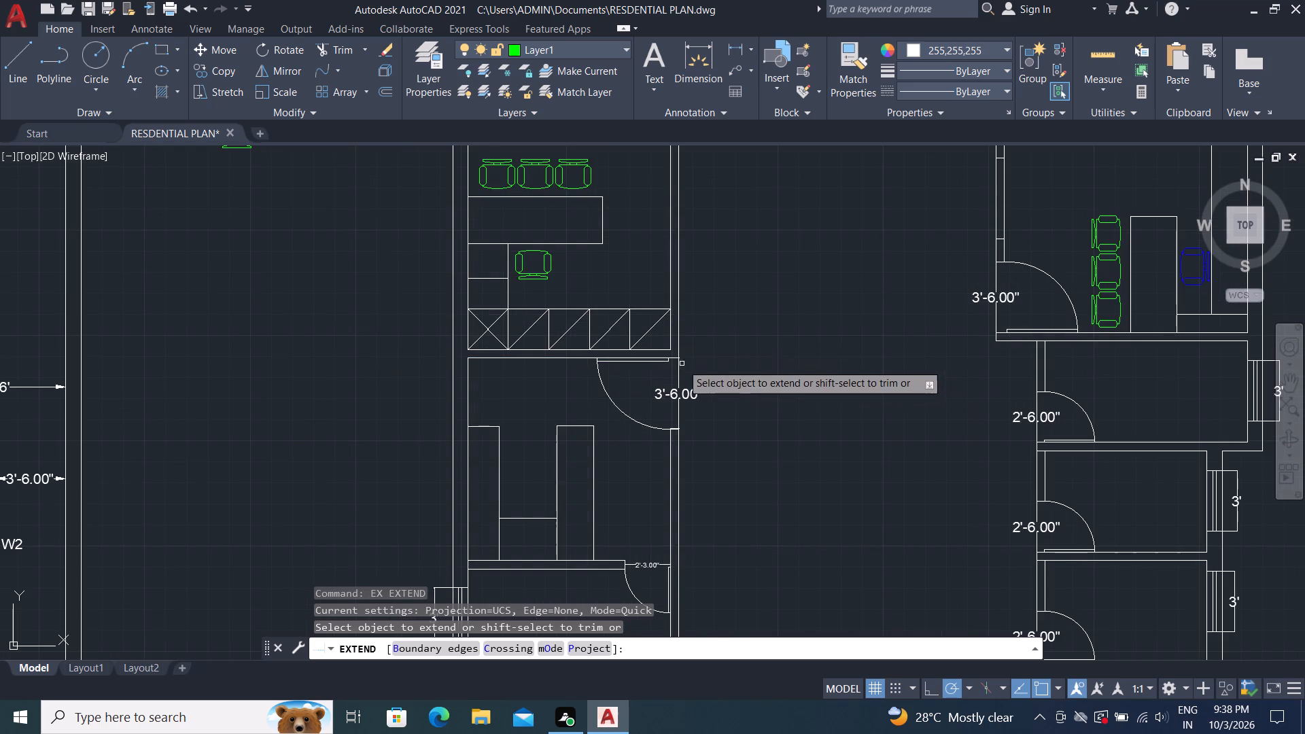
click(664, 349)
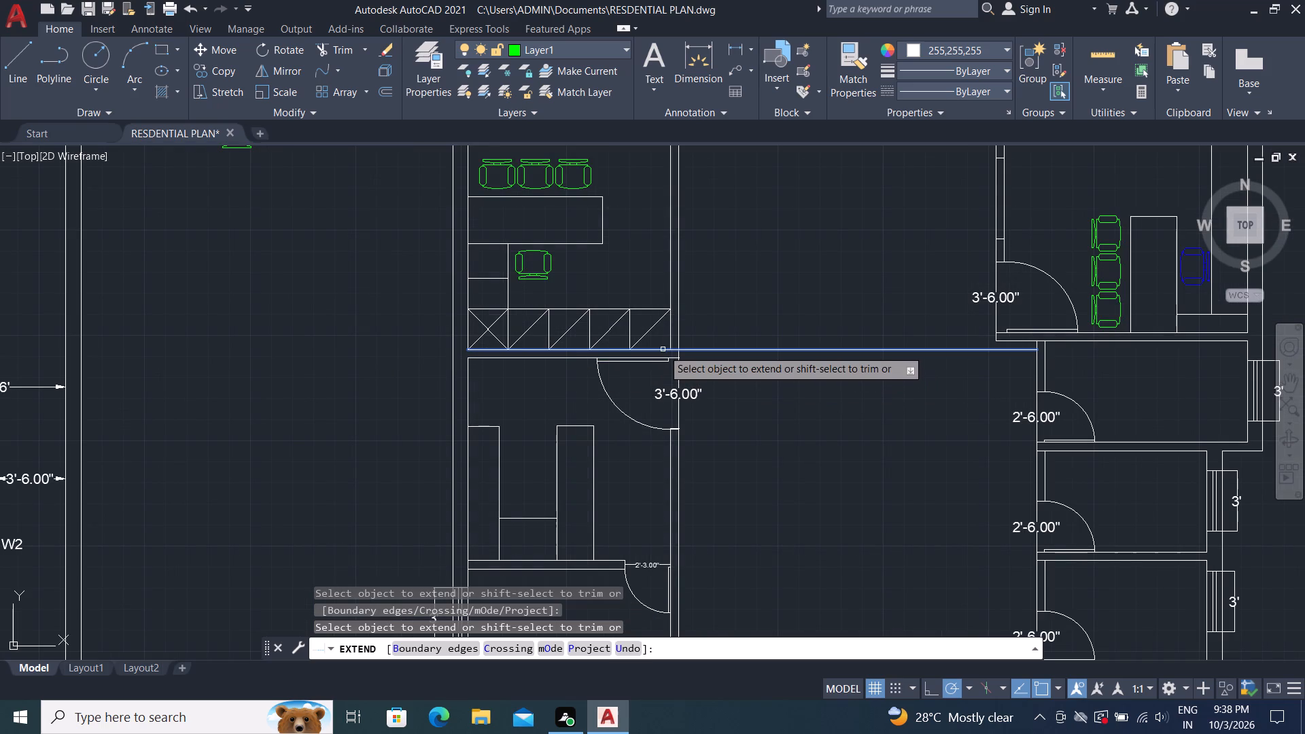
click(663, 349)
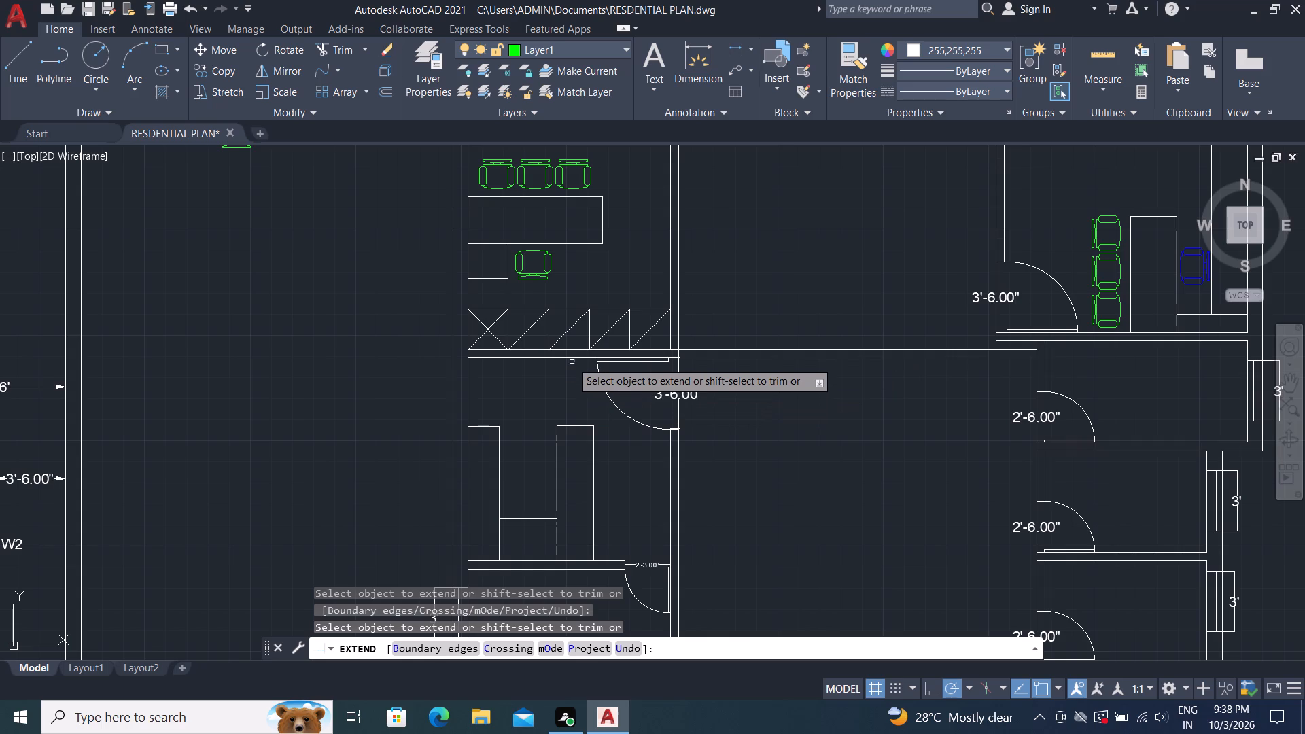
click(572, 360)
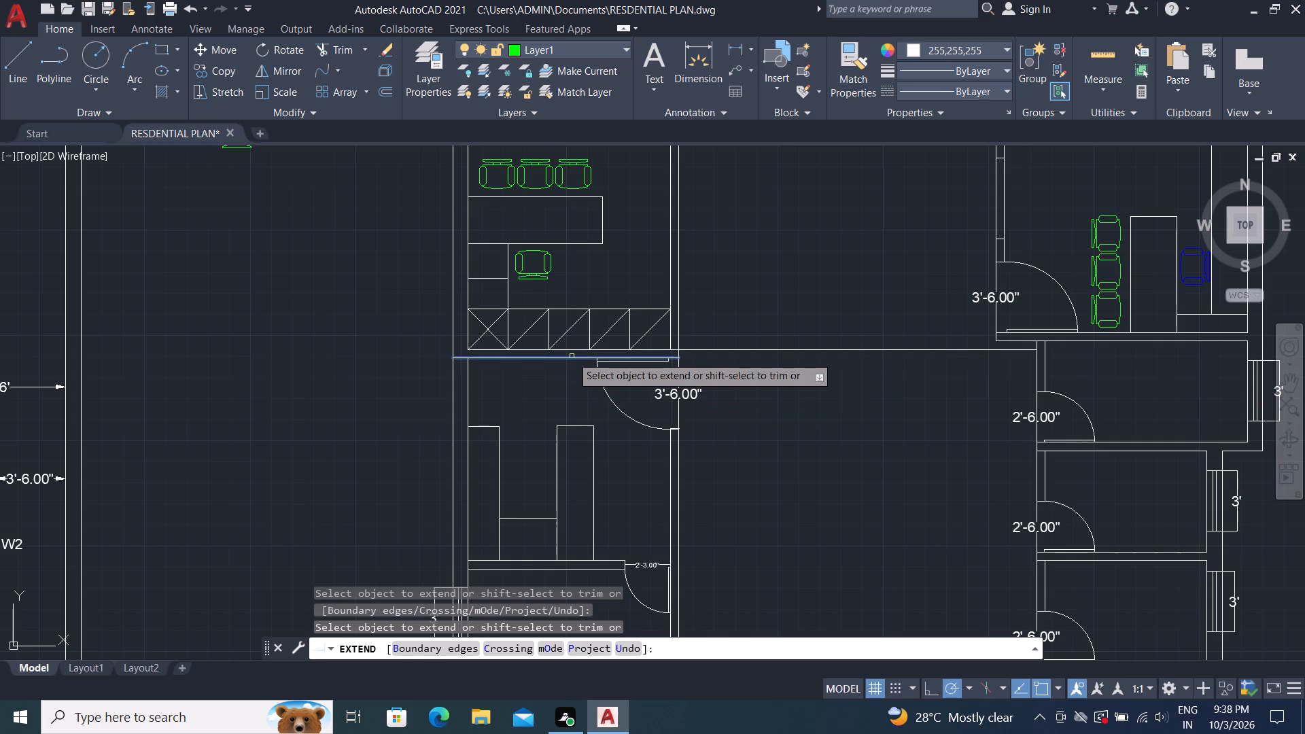
double_click(576, 357)
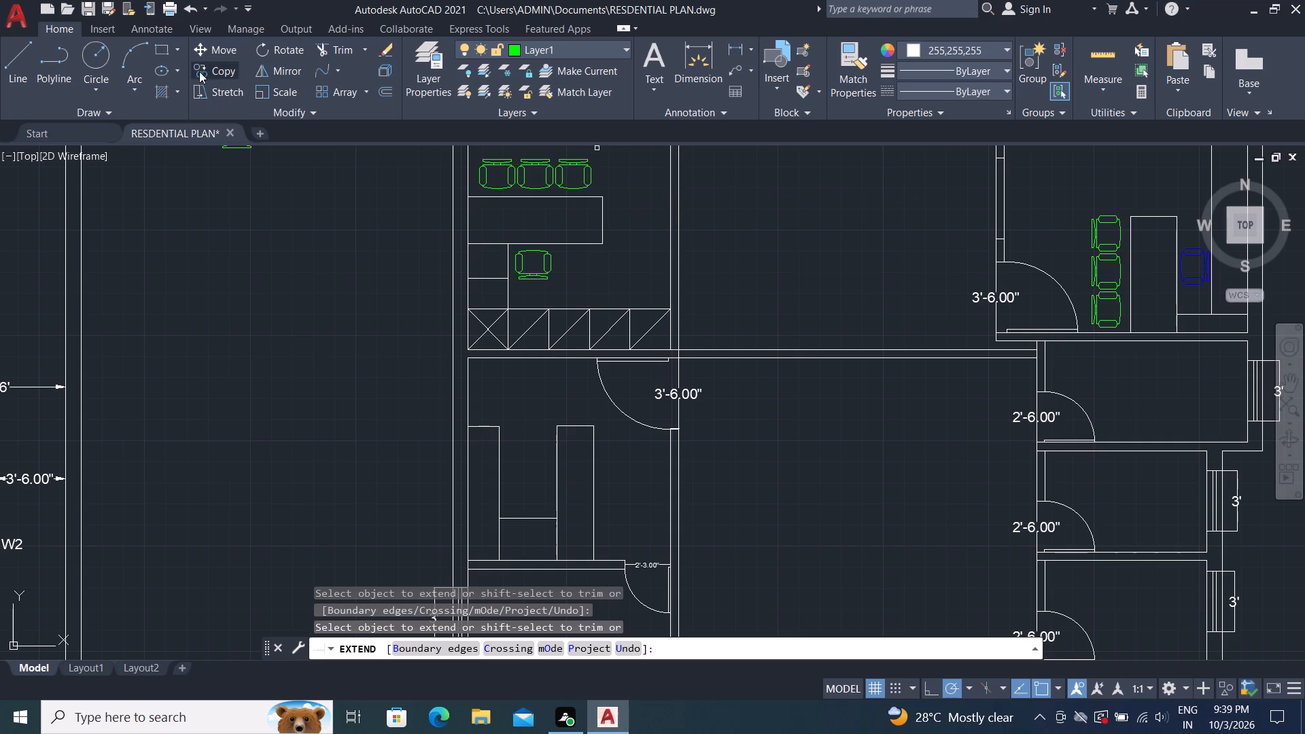
Cap the extended wall with a line about 12'-3" east of the west room's outer wall line and trim both wall lines beyond it.
click(10, 40)
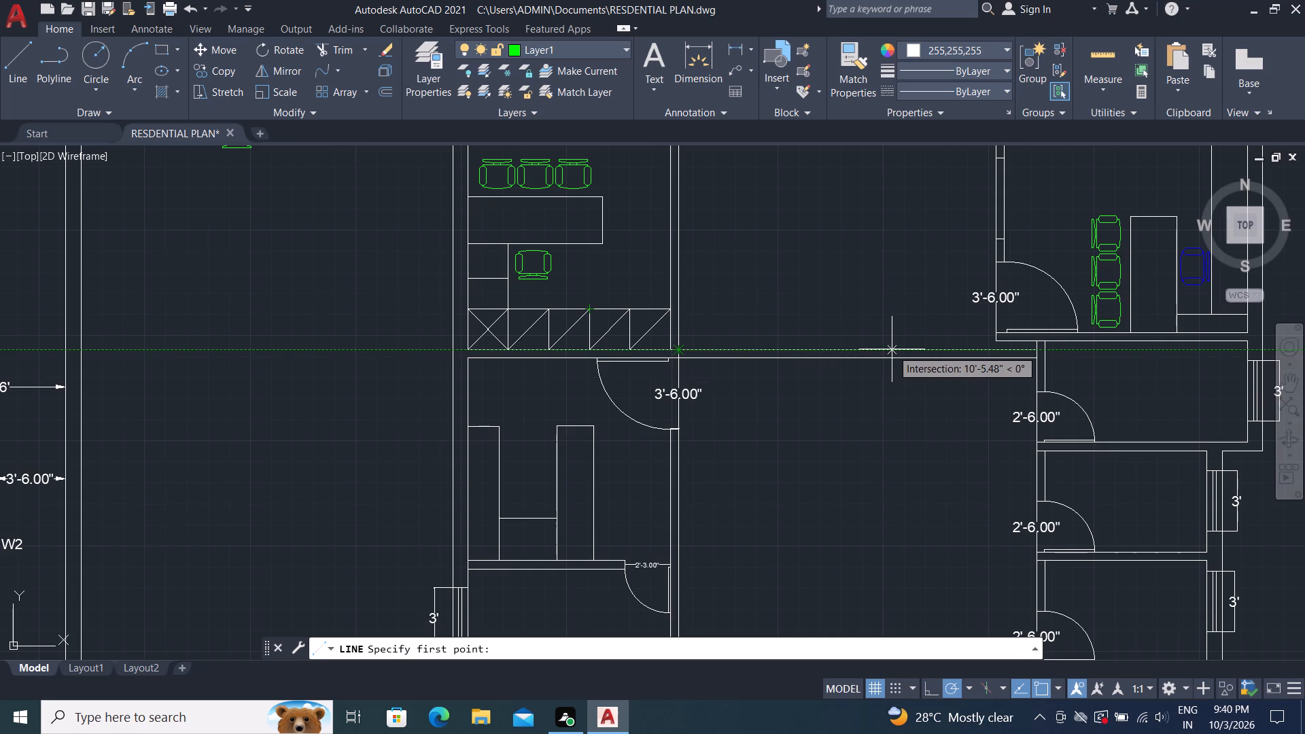
click(929, 350)
click(931, 357)
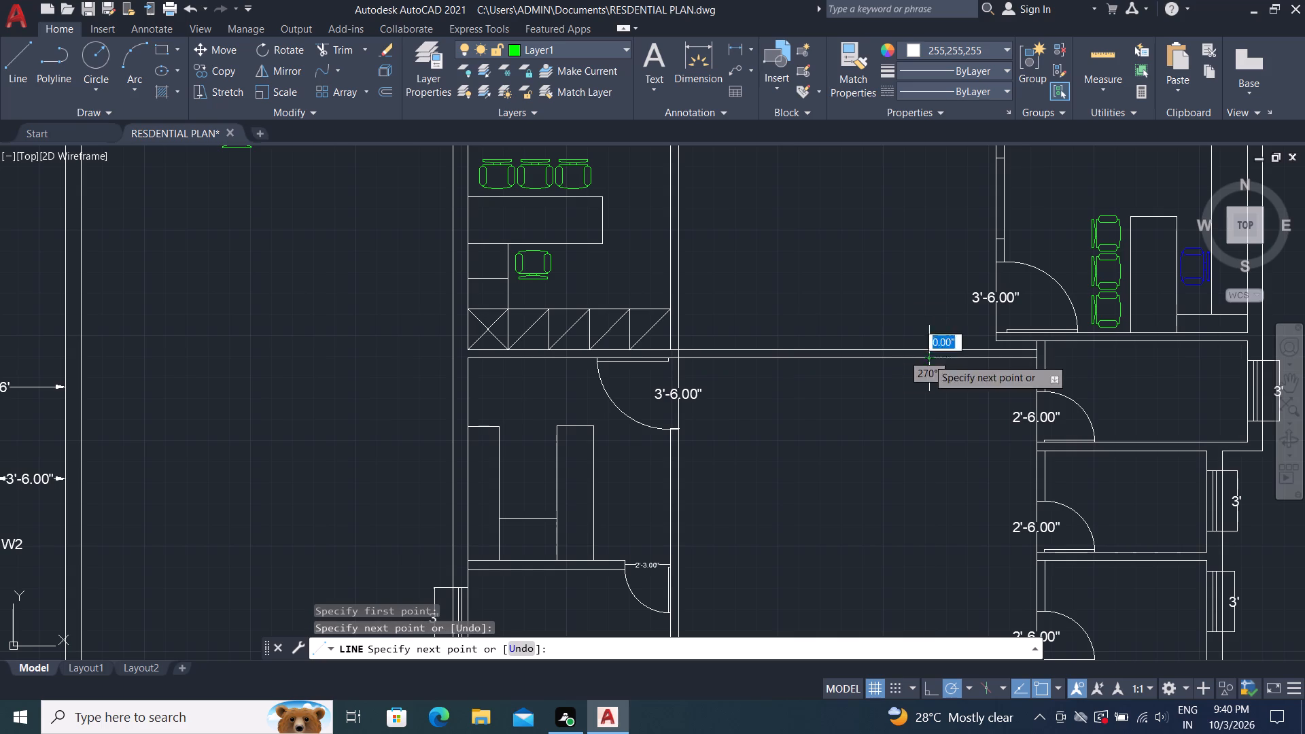
click(334, 43)
drag(962, 311, 969, 336)
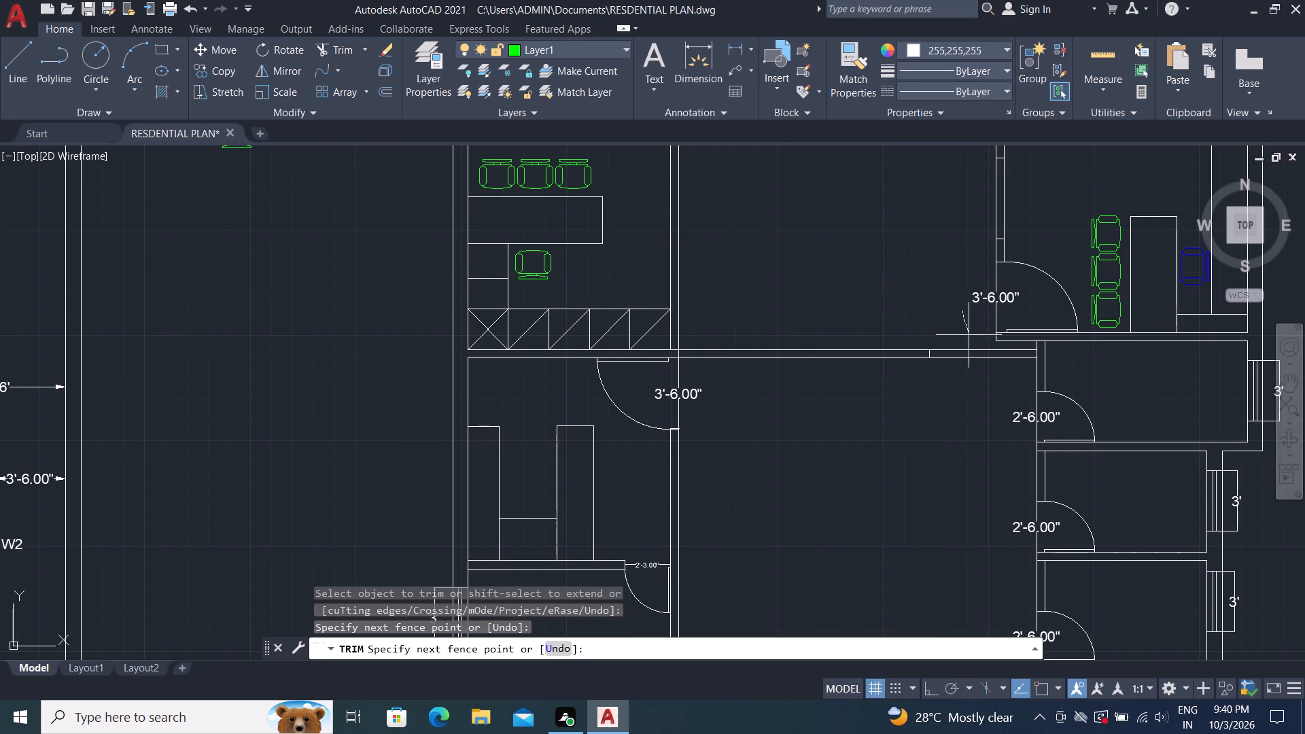
drag(969, 336, 972, 378)
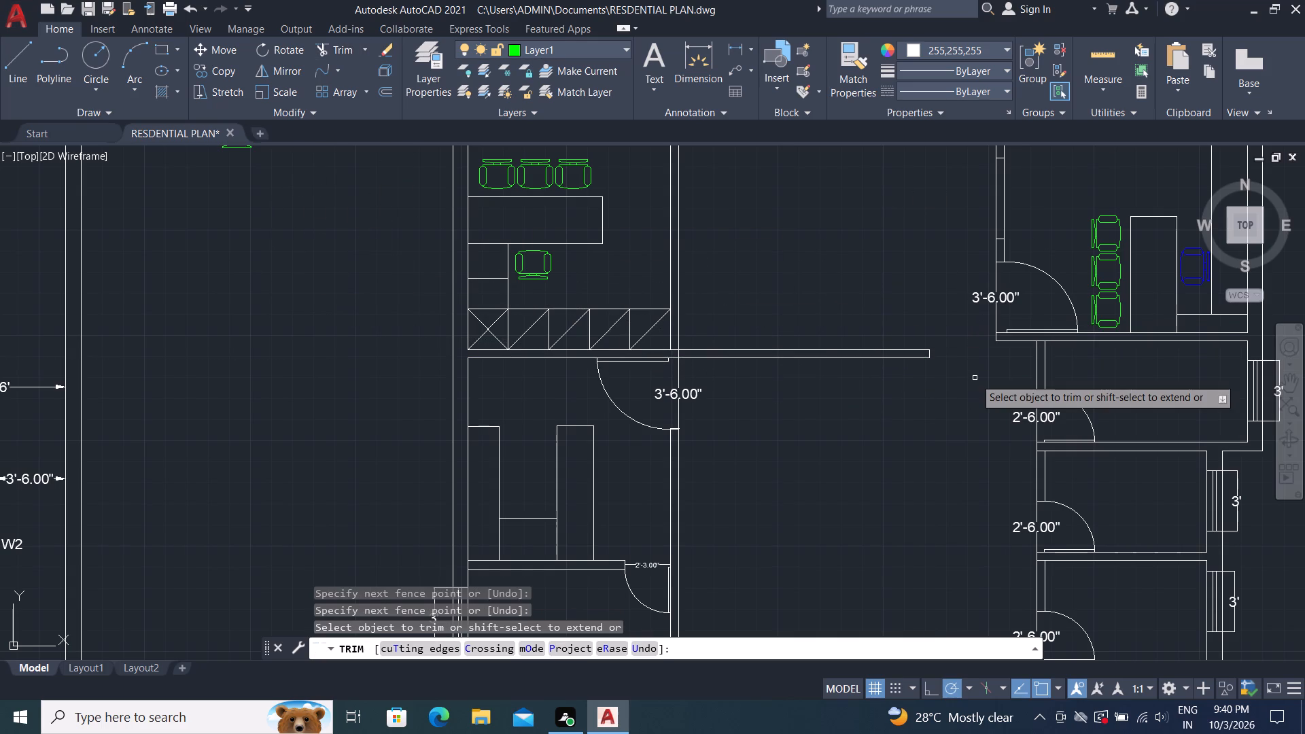
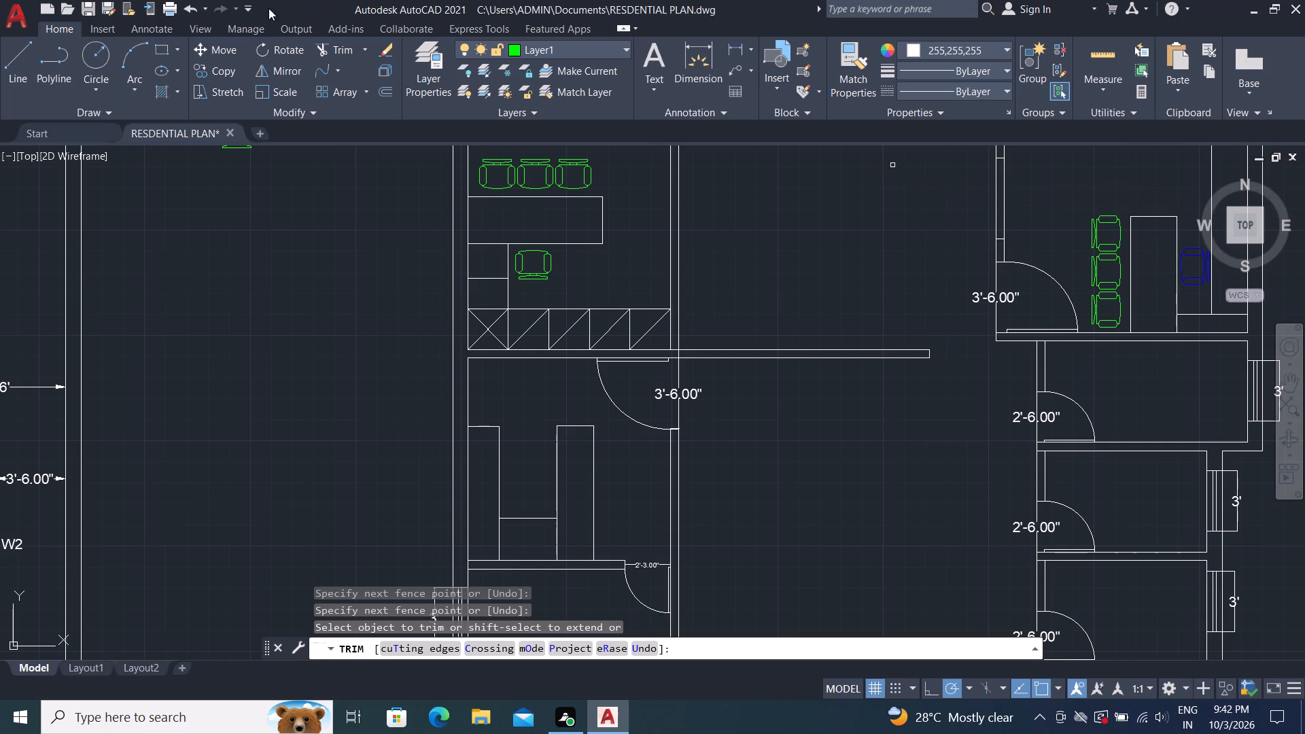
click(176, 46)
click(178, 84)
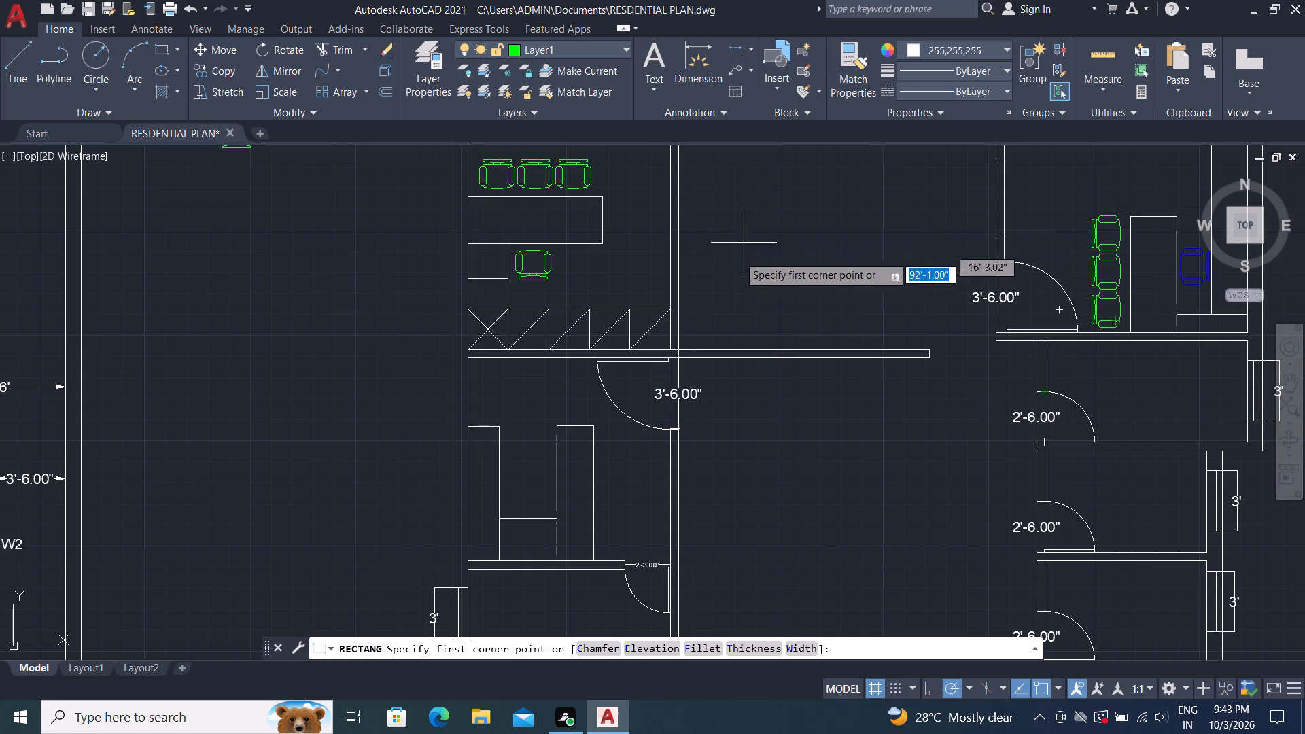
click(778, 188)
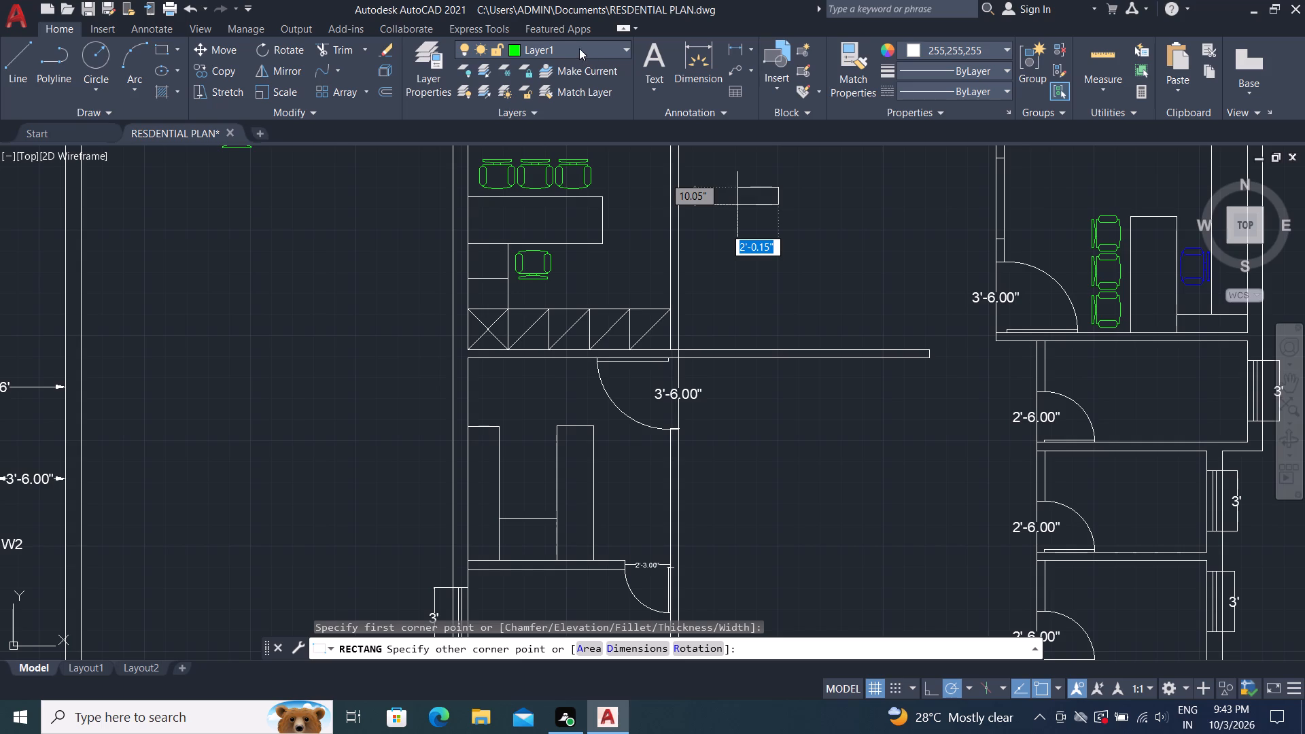
Add four new layers to the drawing.
click(416, 63)
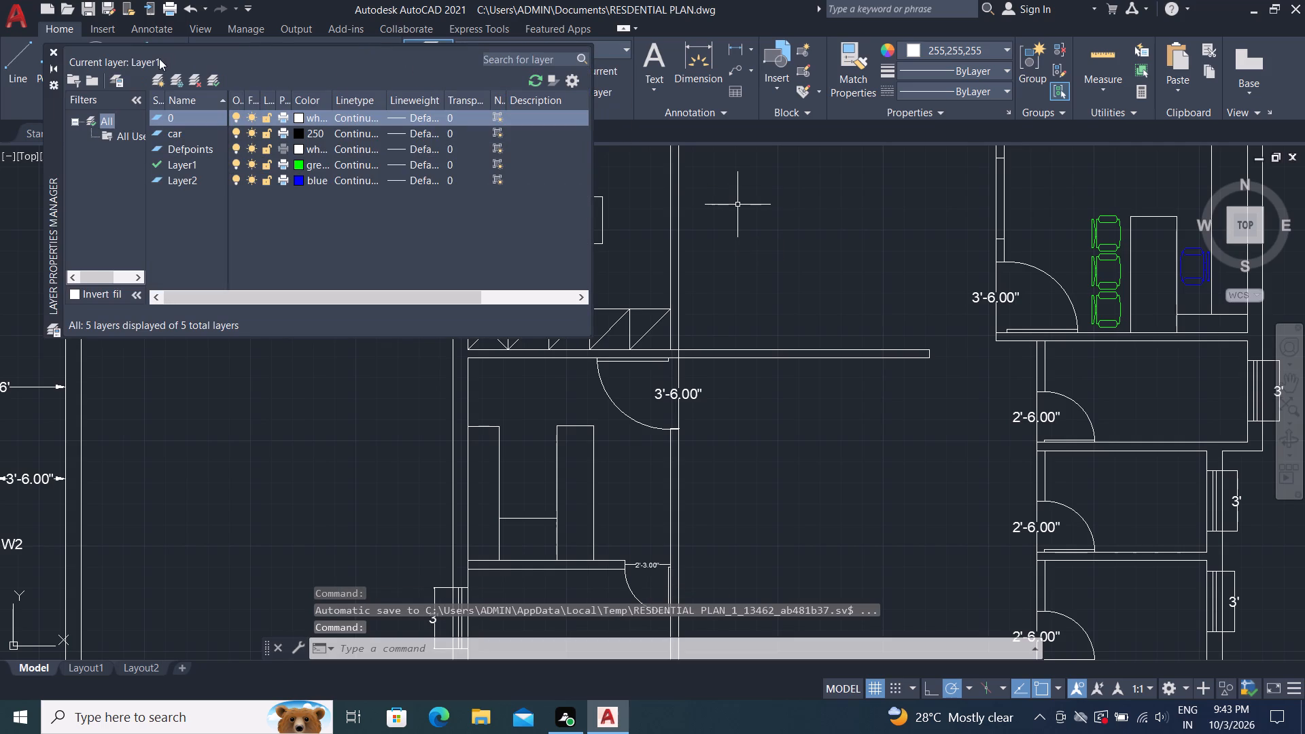
click(160, 75)
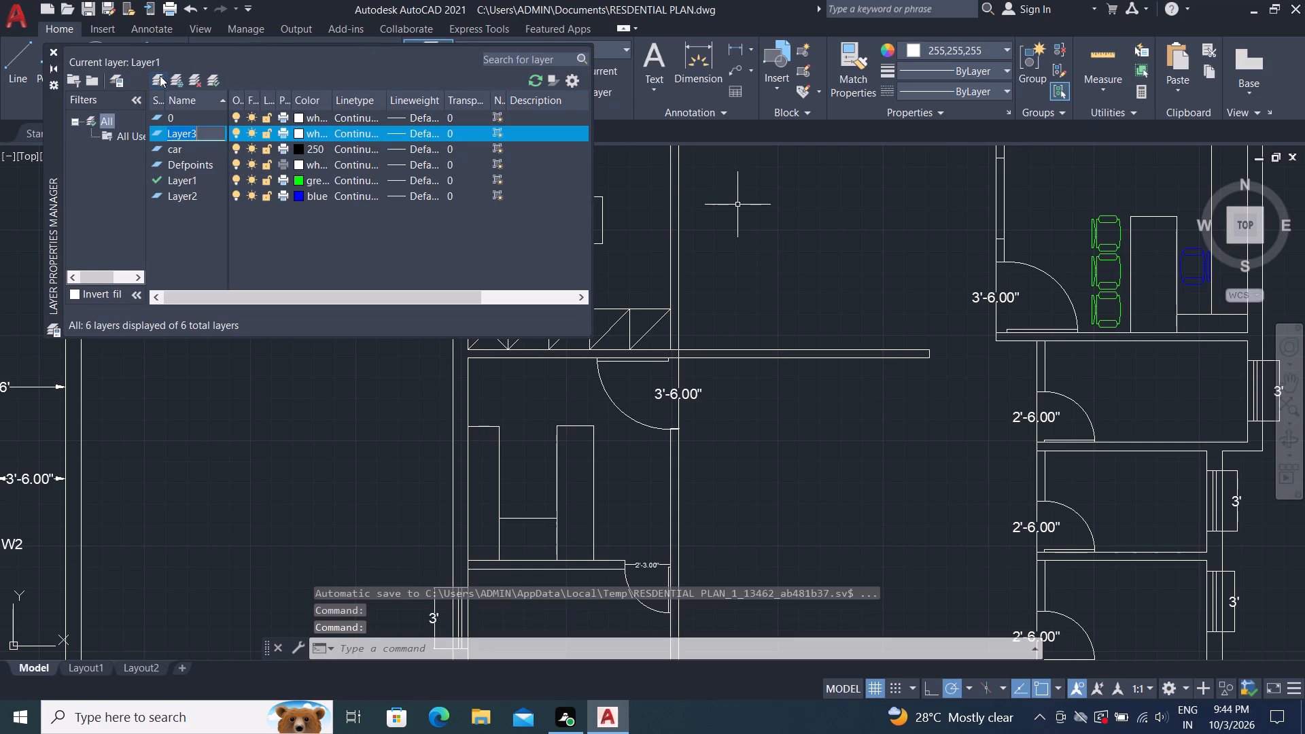
click(160, 75)
click(160, 75)
click(160, 75)
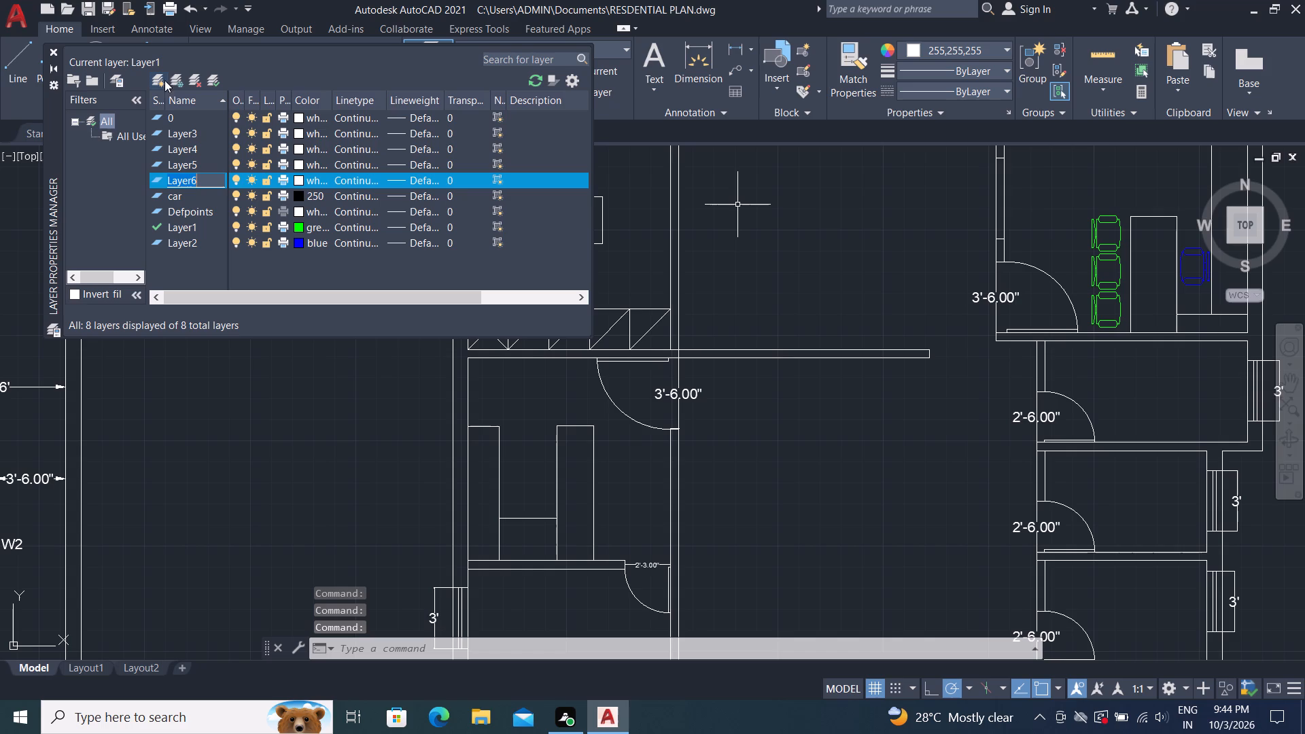
Set the layer colours: Layer6 to red (index 10), Layer5 to yellow, Layer4 to cyan and Layer3 to magenta.
click(301, 178)
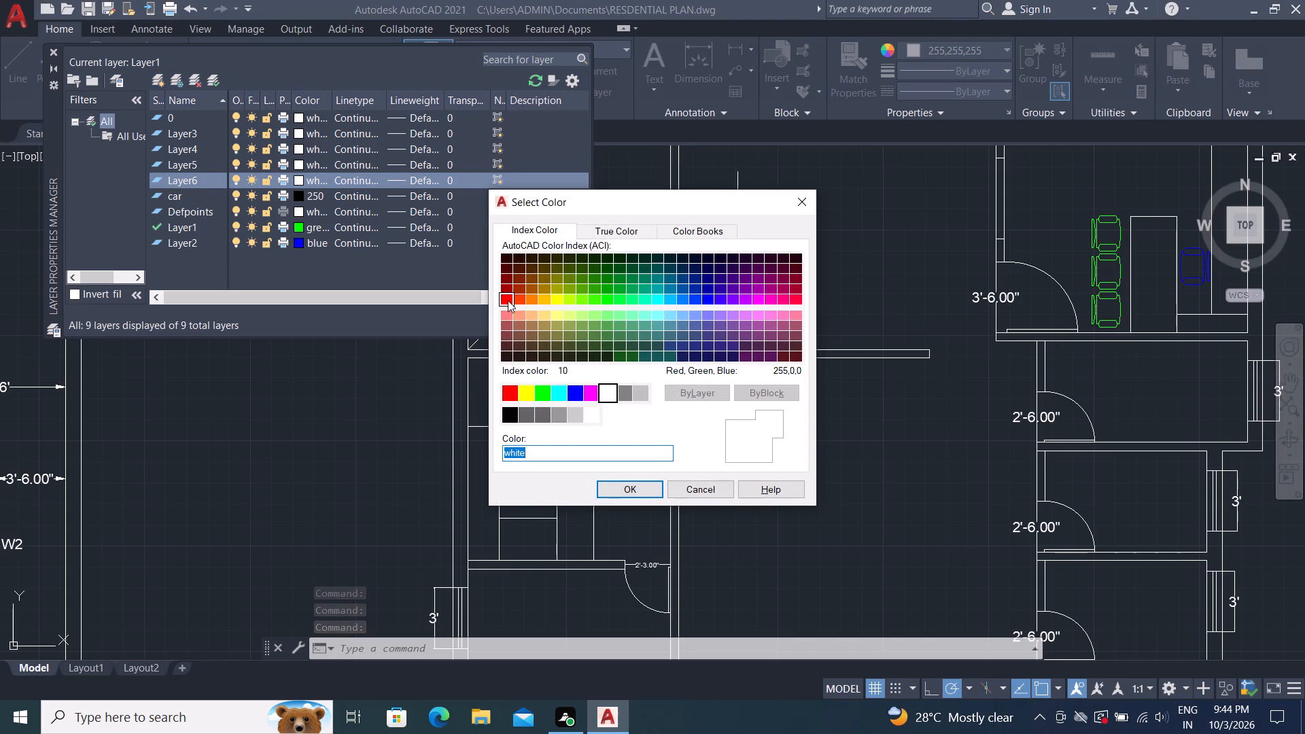
click(508, 300)
click(621, 489)
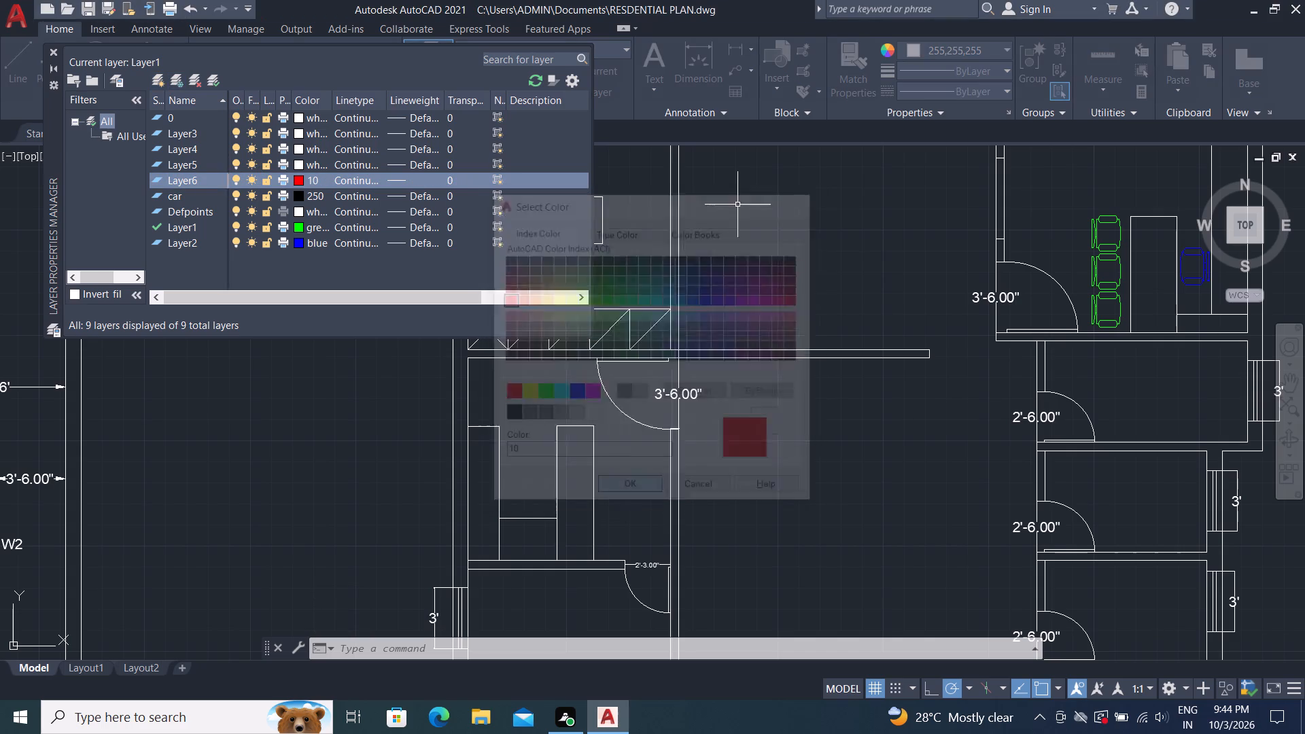
click(298, 161)
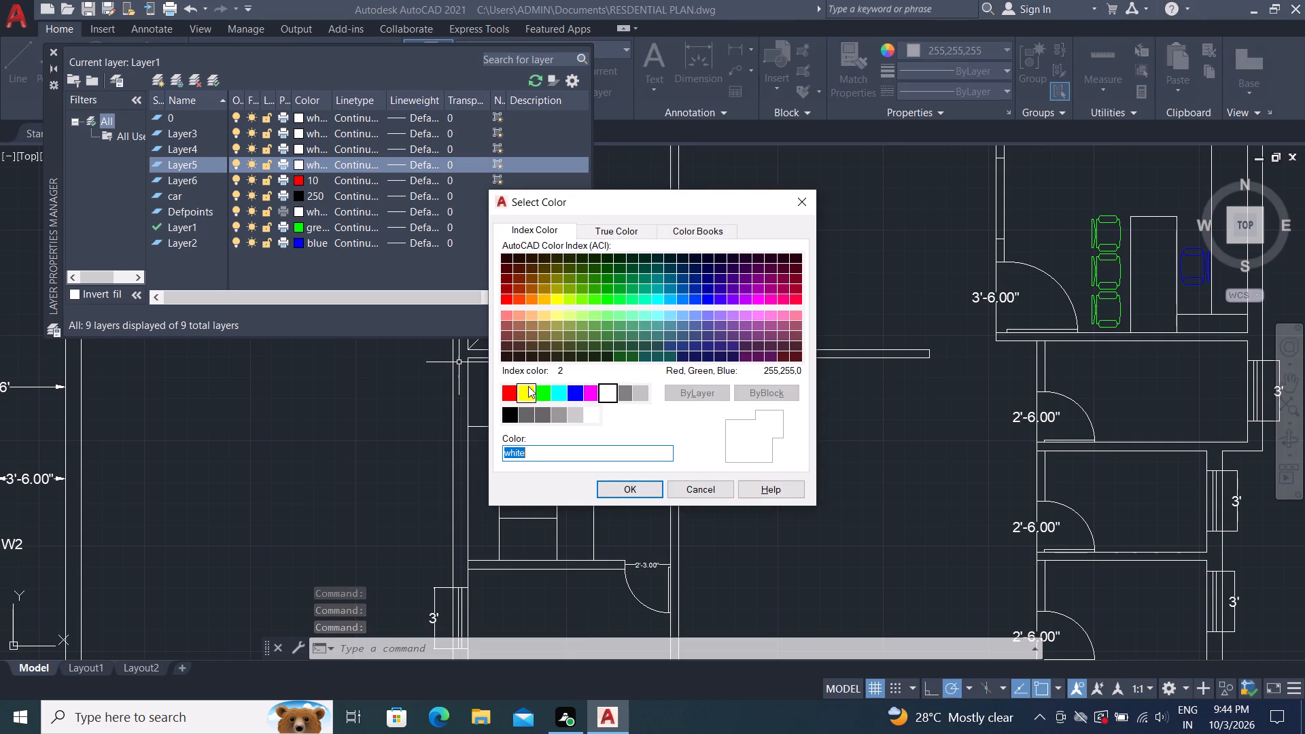
click(527, 386)
click(615, 483)
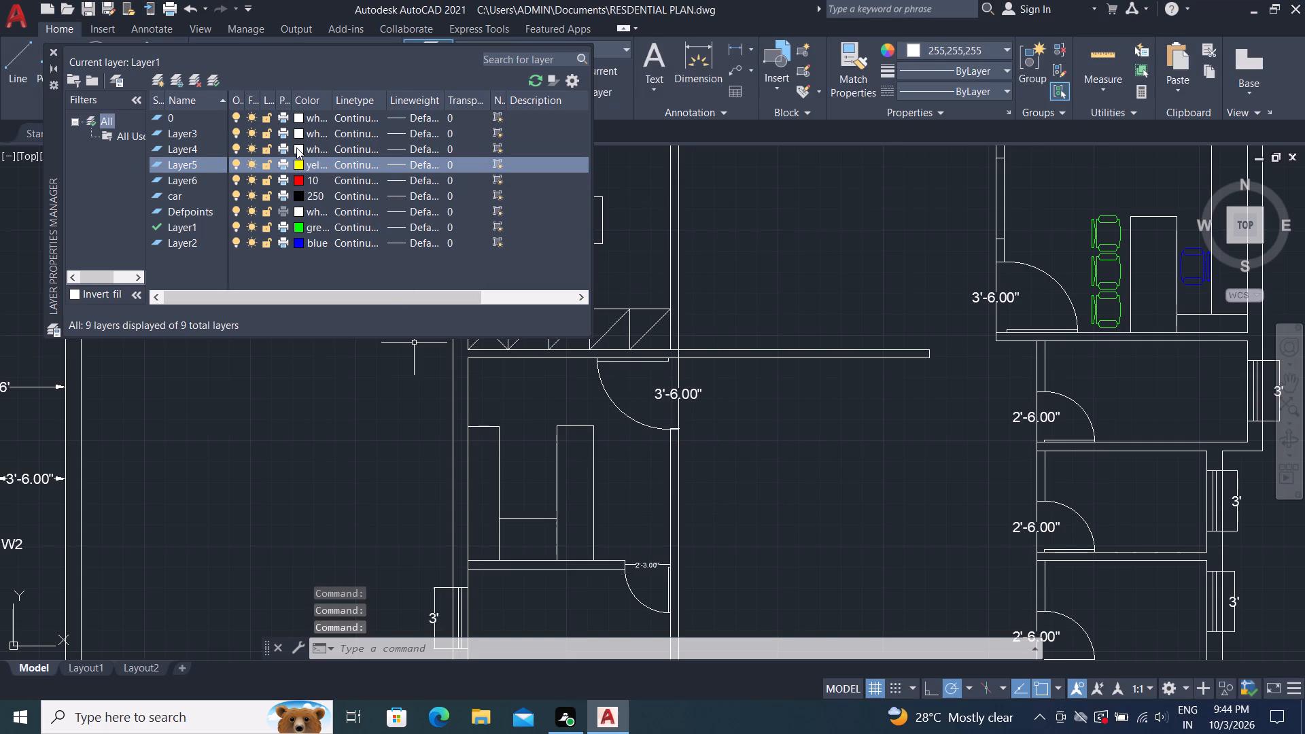
click(296, 147)
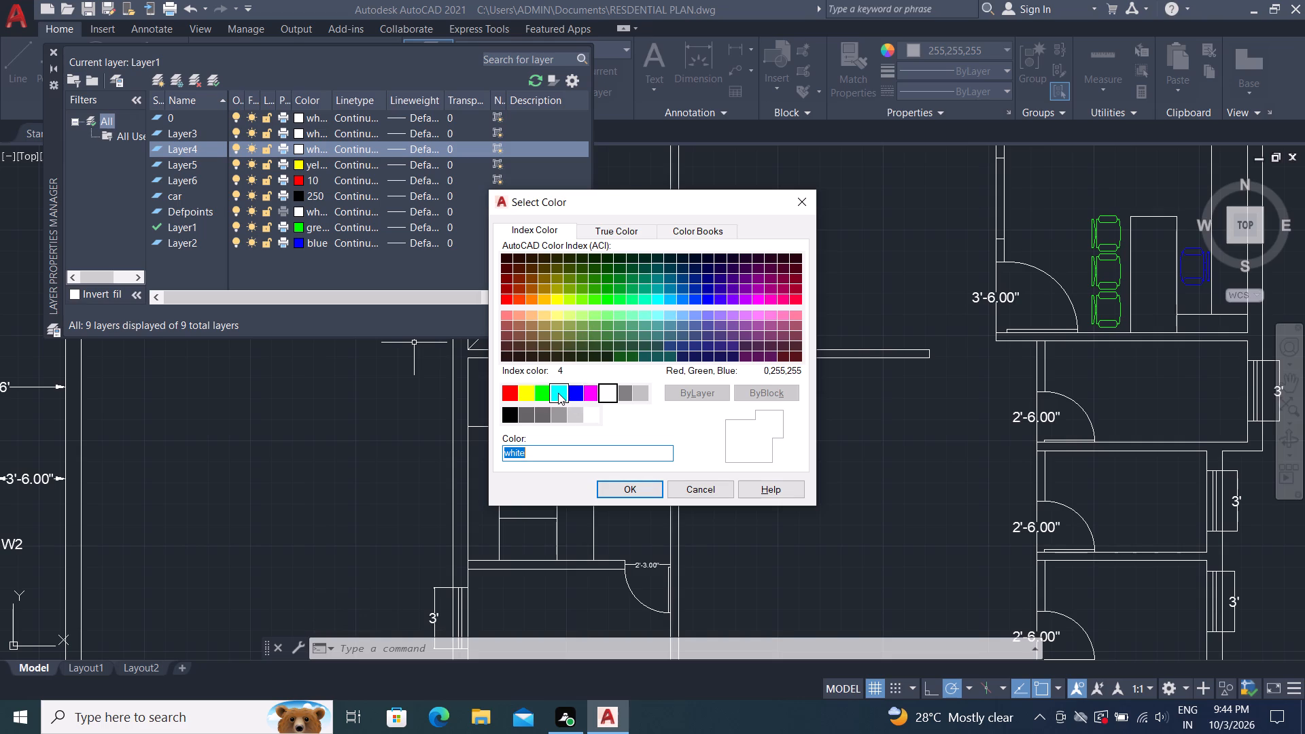
click(558, 393)
click(630, 485)
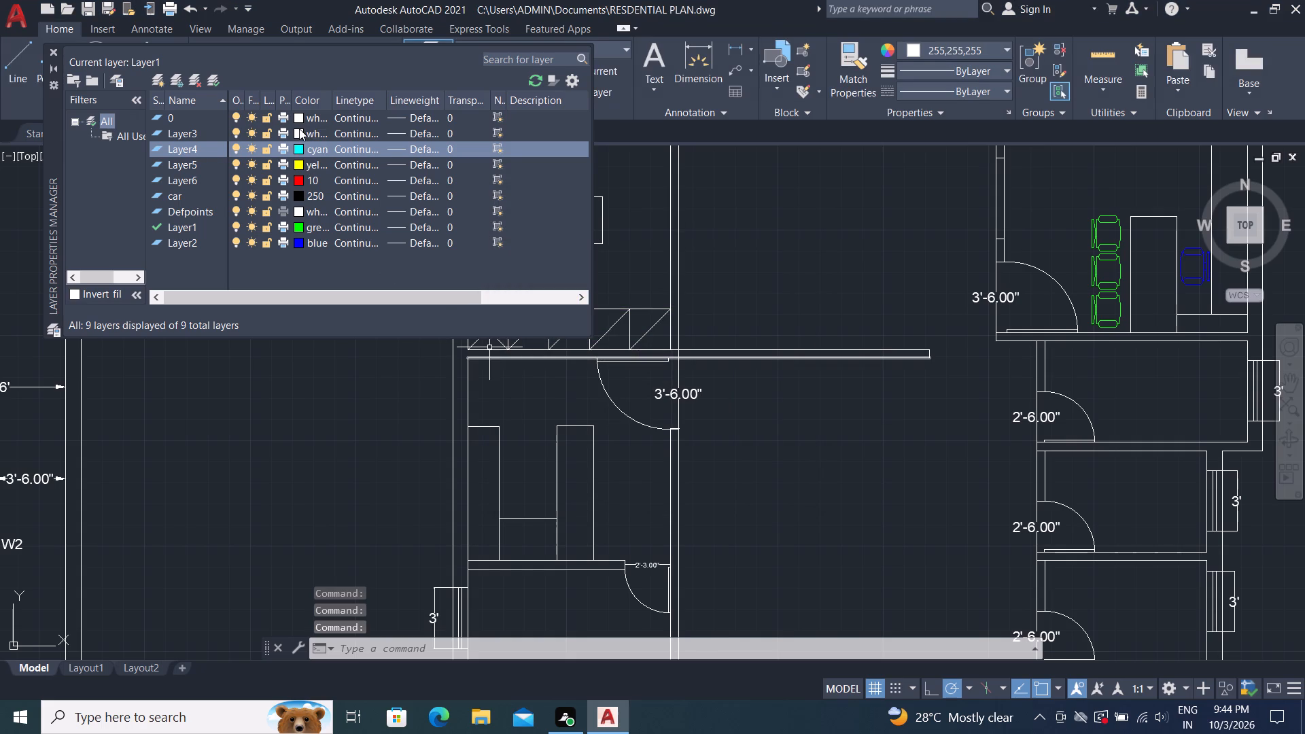
click(299, 128)
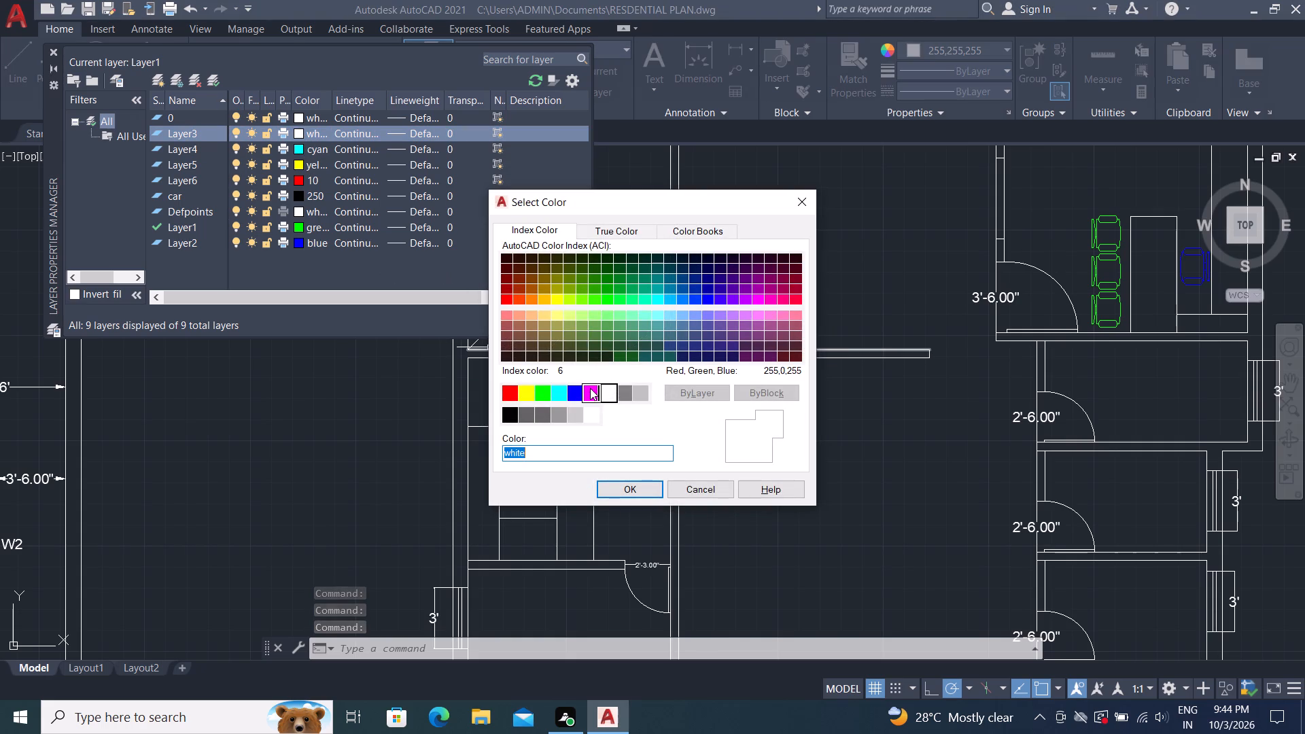
click(590, 388)
click(607, 489)
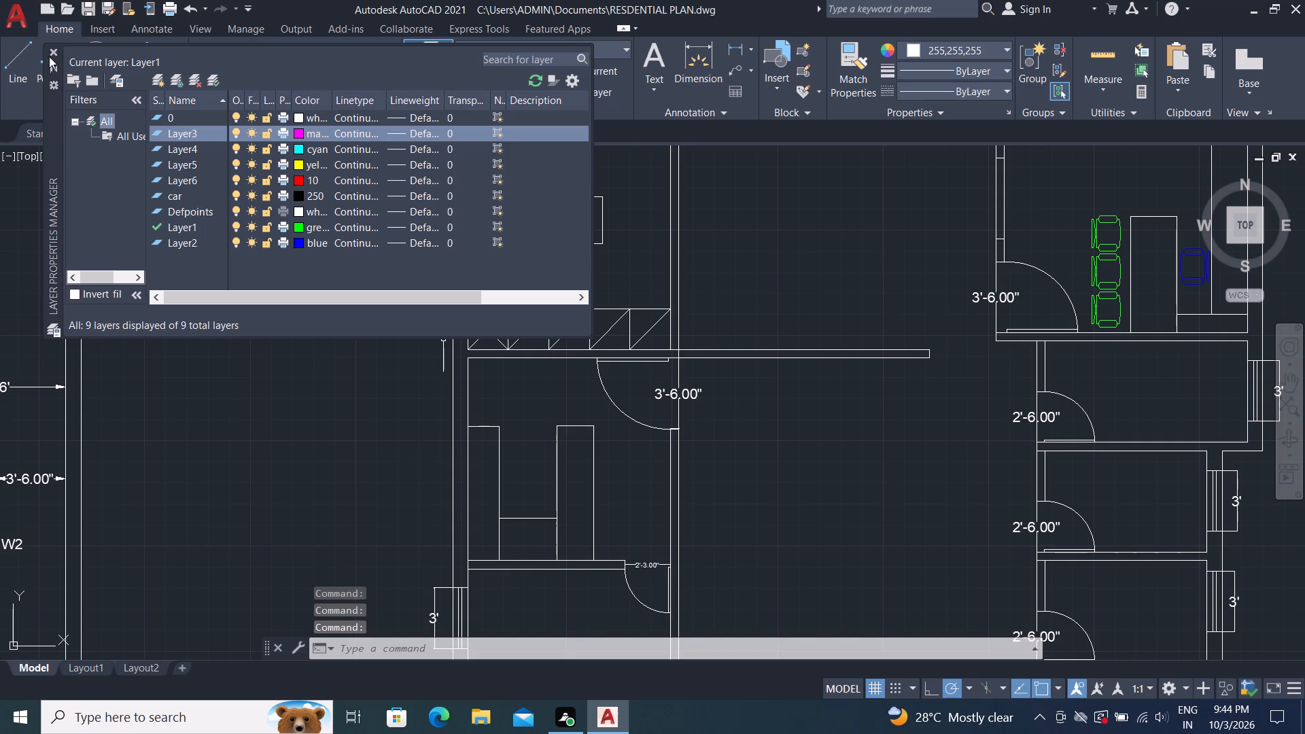
click(56, 50)
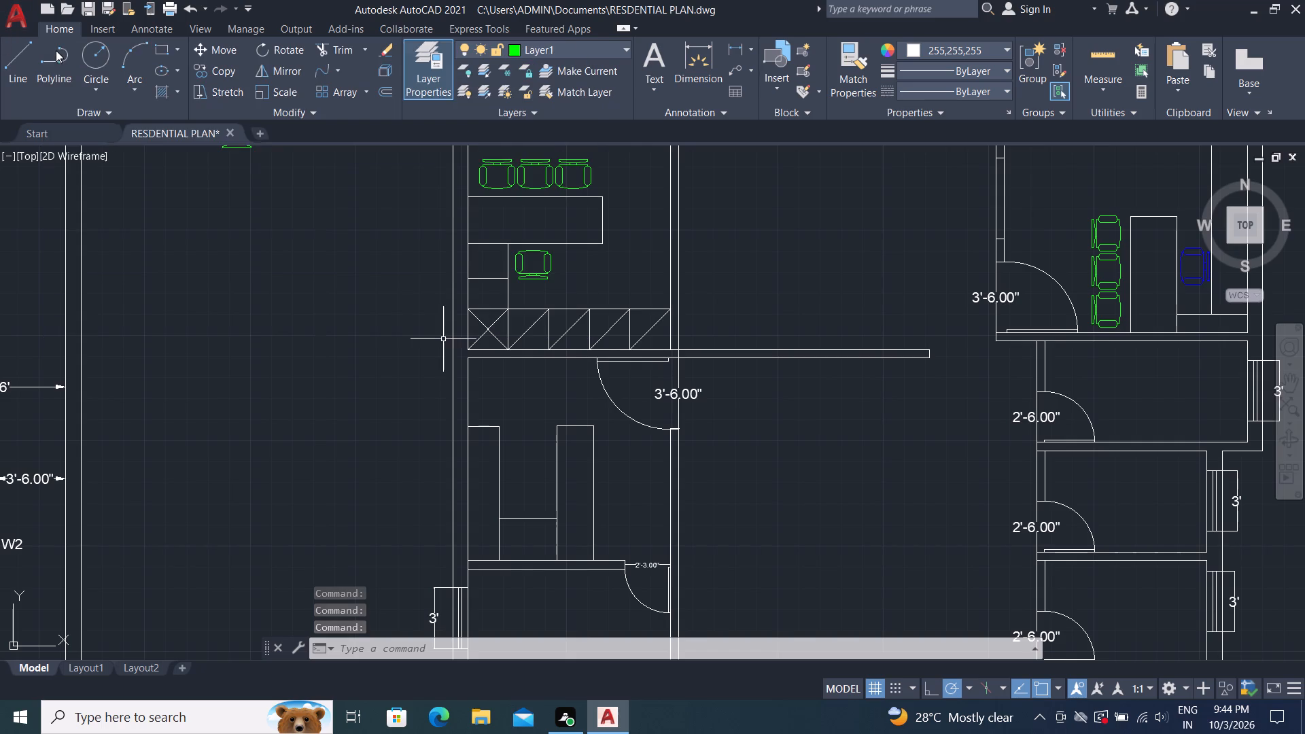
Make the magenta Layer3 the current layer.
click(597, 44)
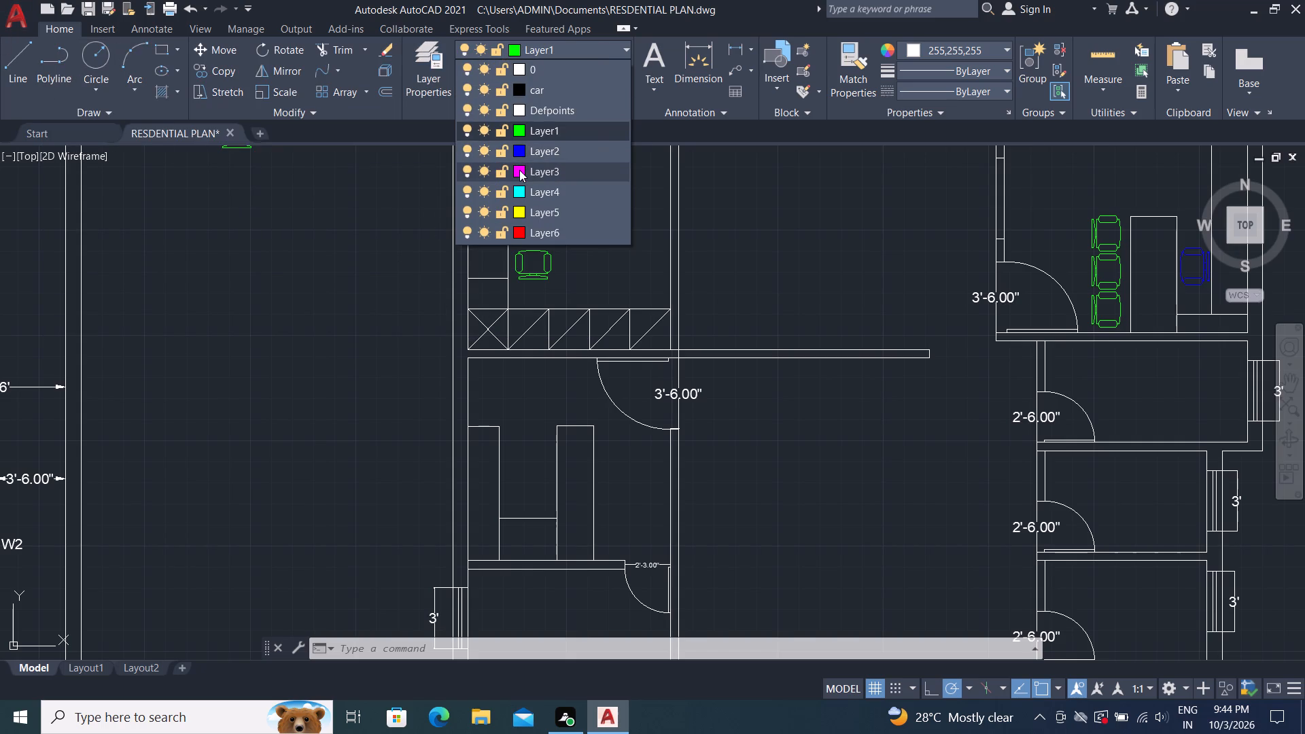
click(519, 170)
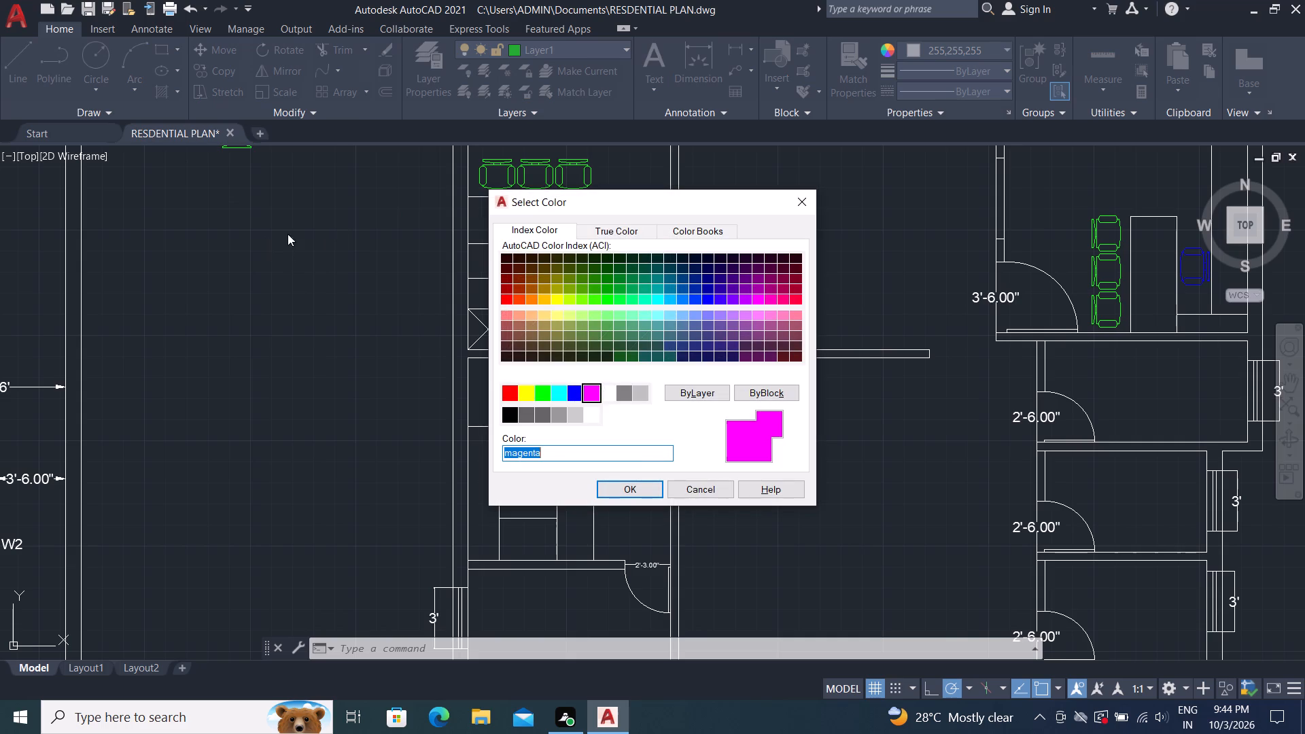
click(626, 488)
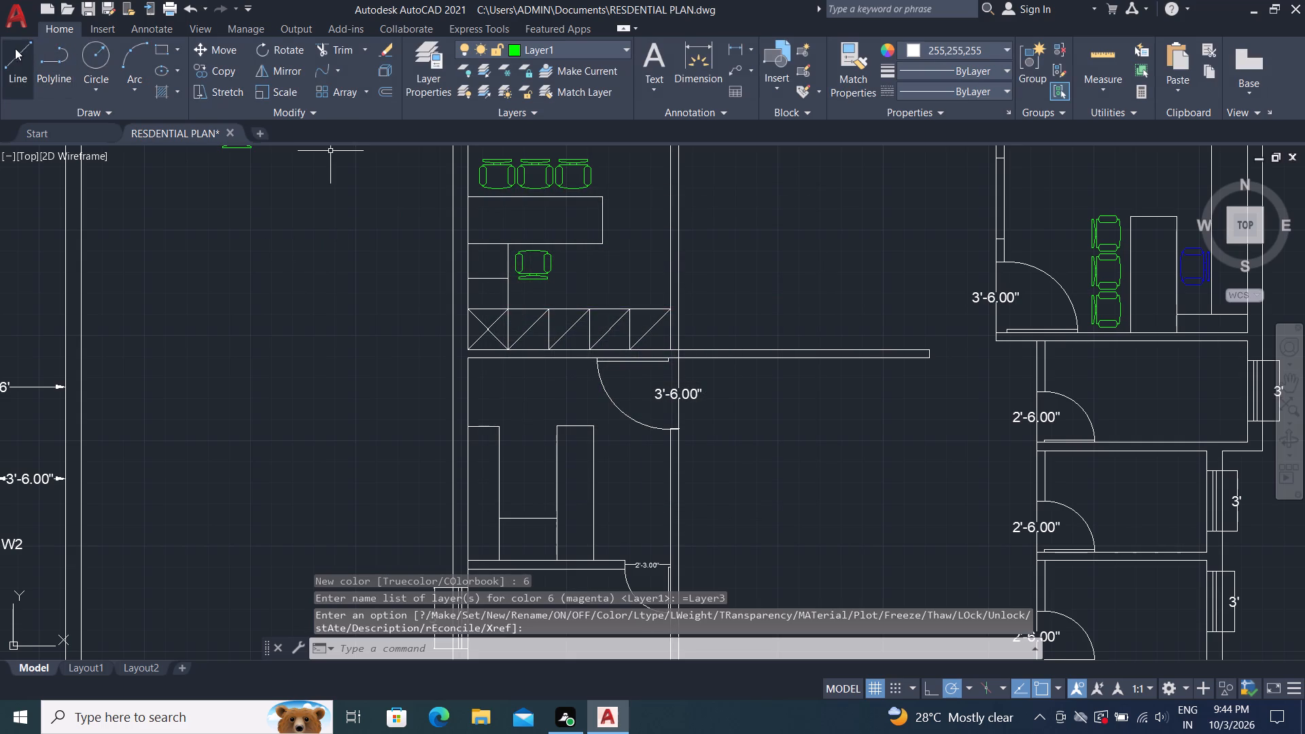
click(17, 56)
click(184, 330)
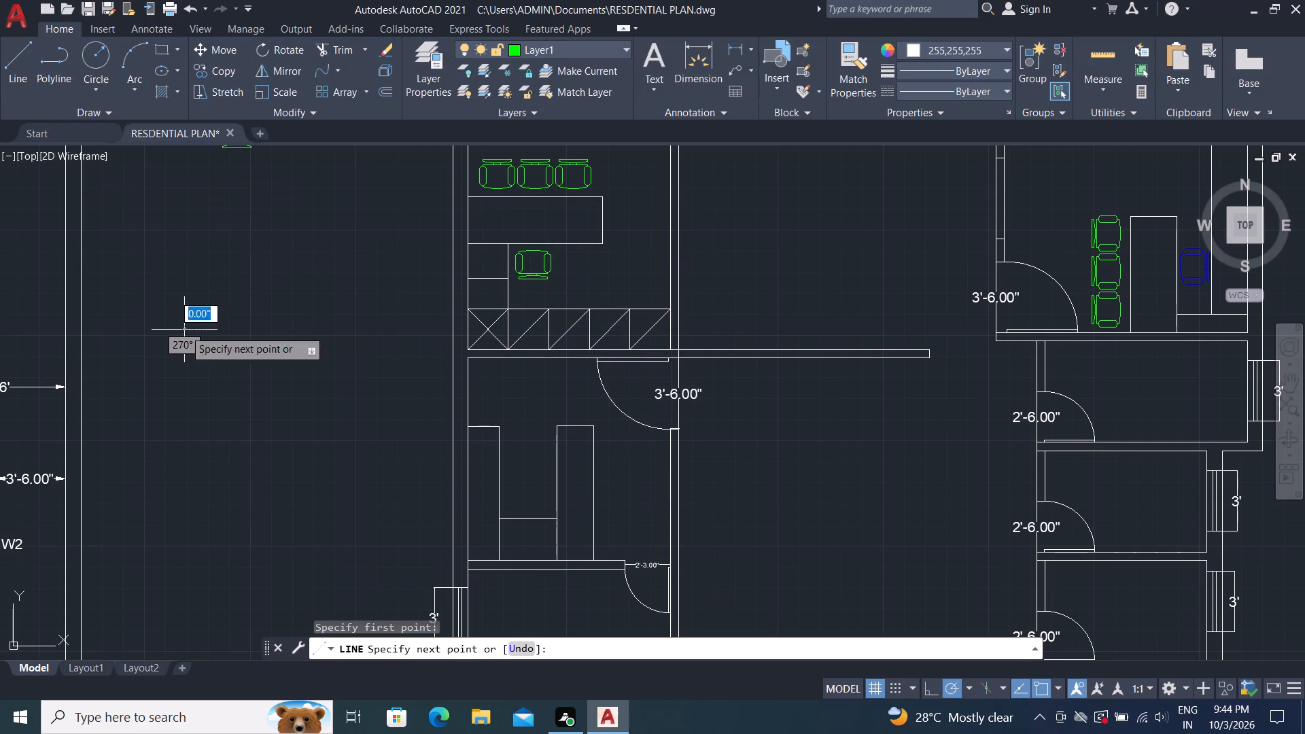
click(548, 50)
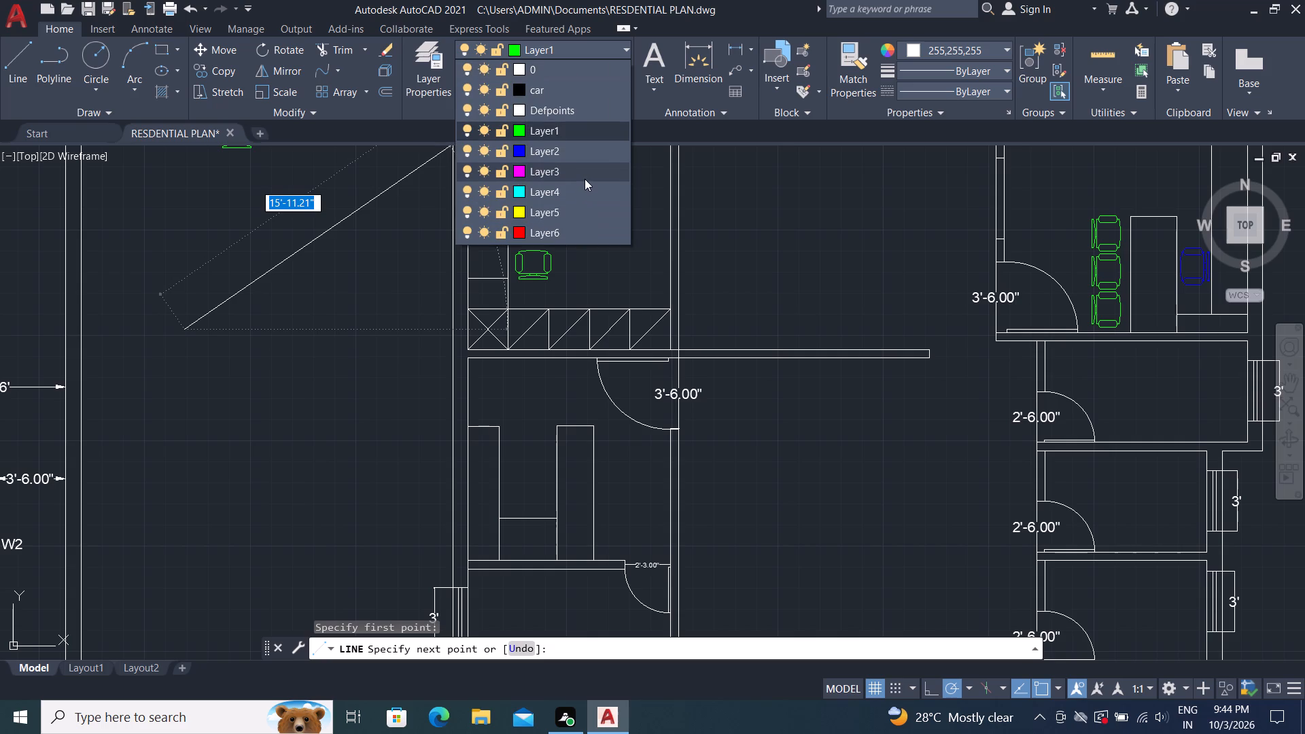
click(585, 179)
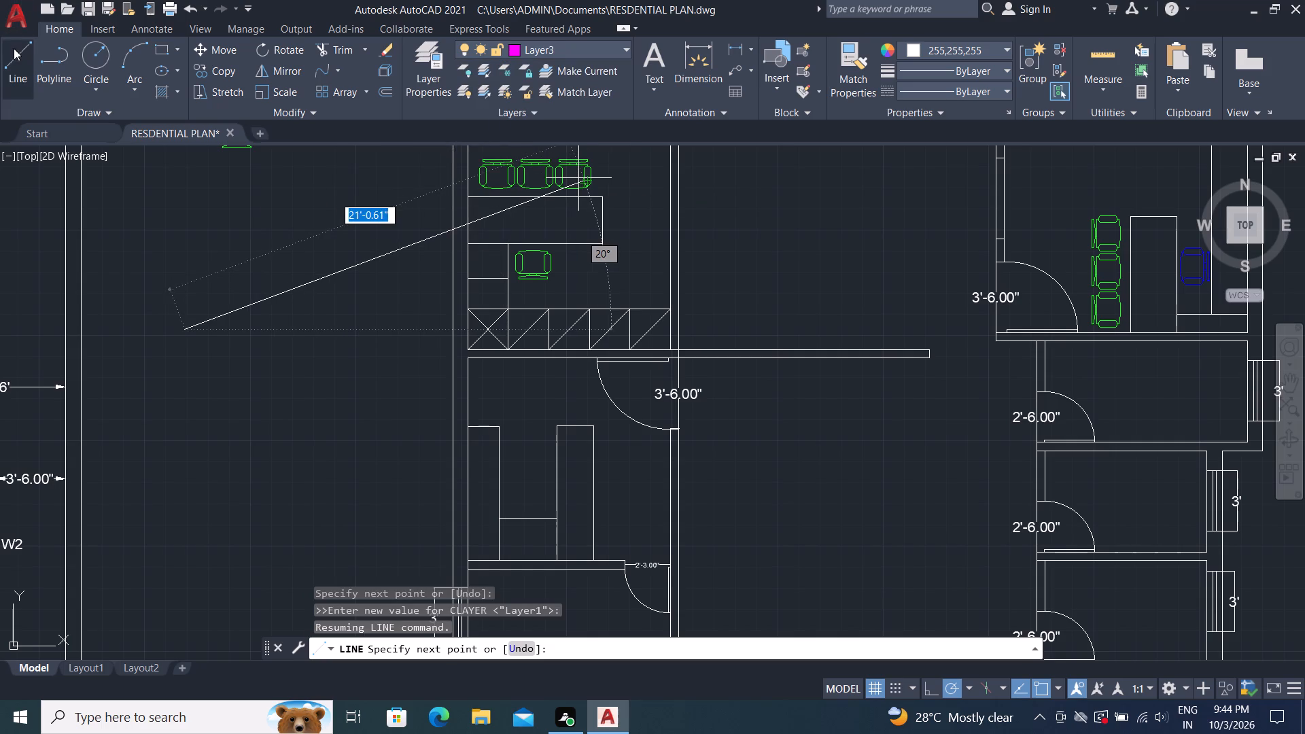
Draw a short diagonal sample line in the empty area west of the cabinet room, with the object colour set to ByLayer.
click(14, 48)
click(177, 277)
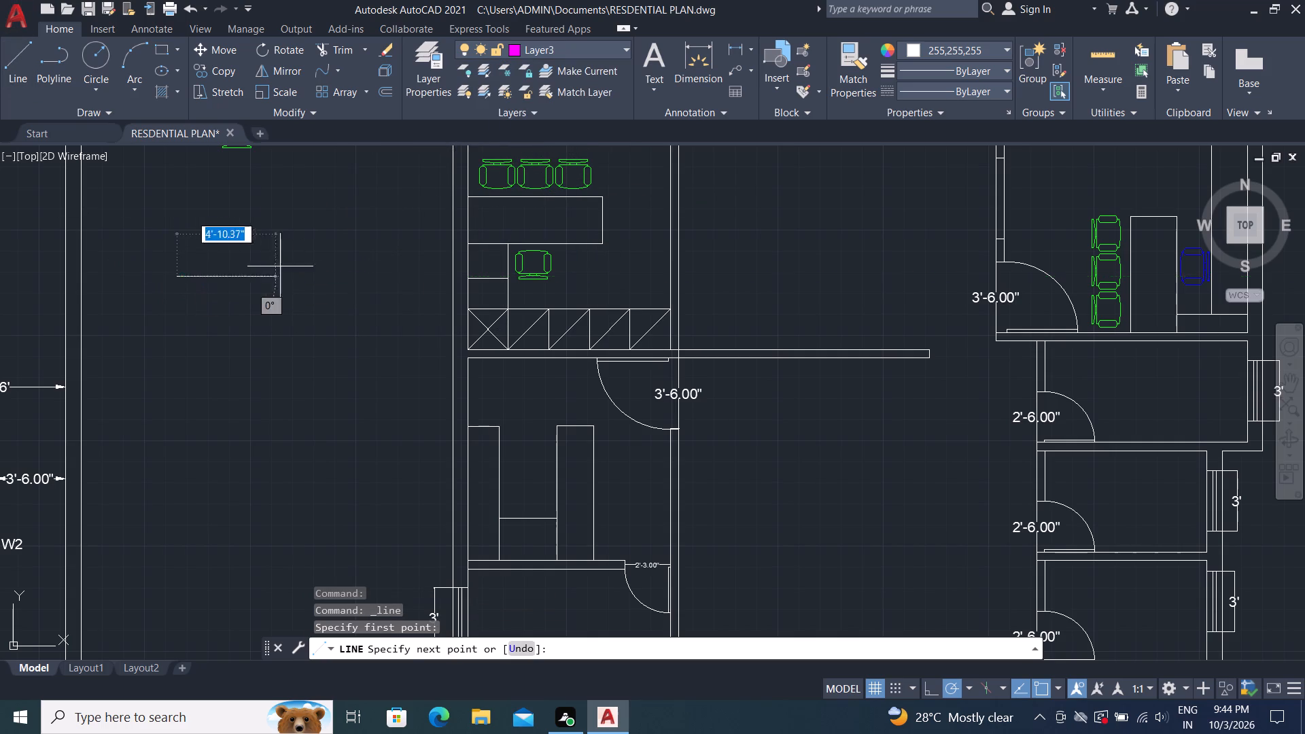
click(954, 50)
click(916, 69)
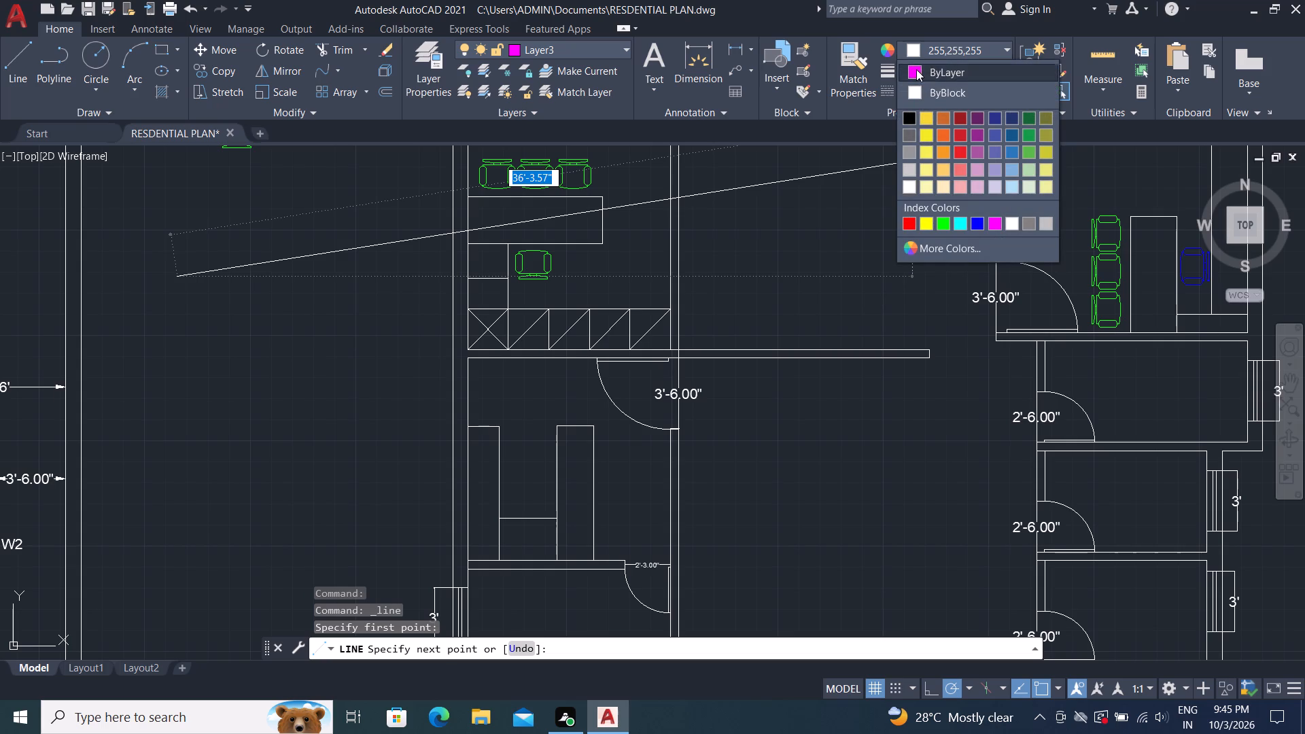
click(12, 56)
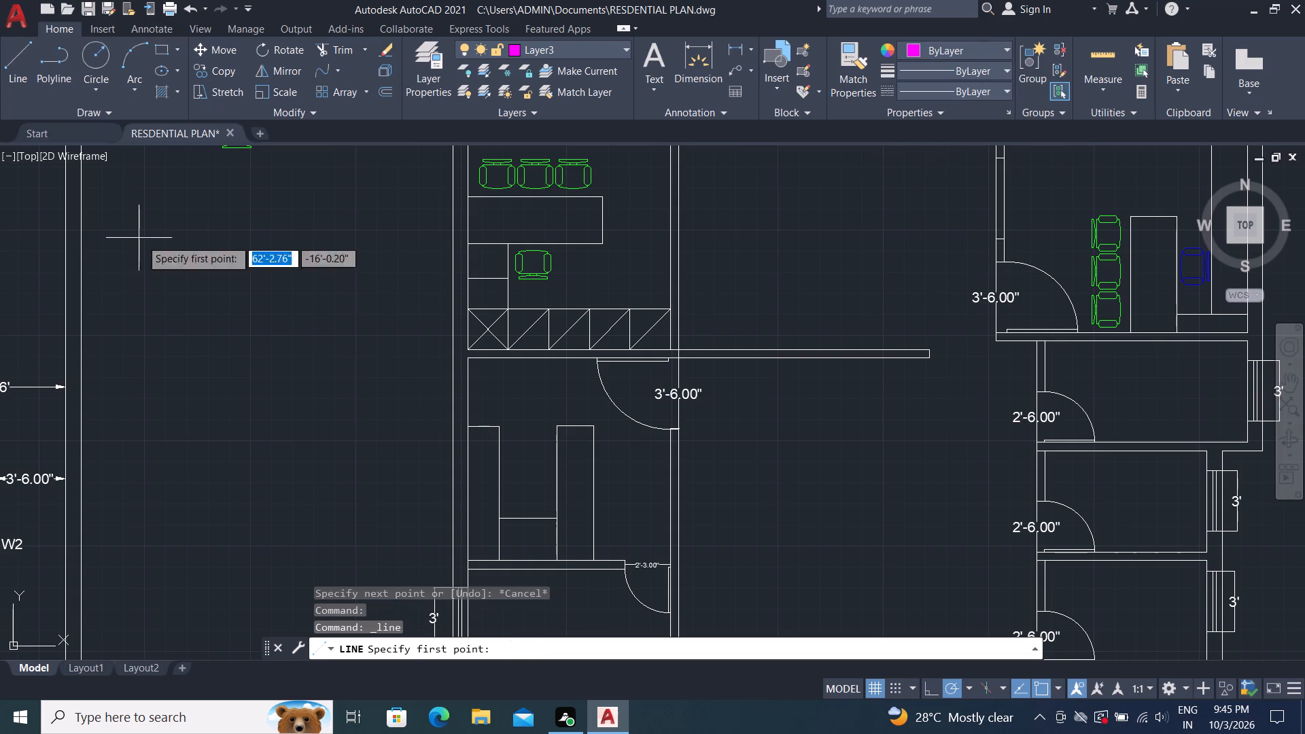
click(234, 315)
click(343, 262)
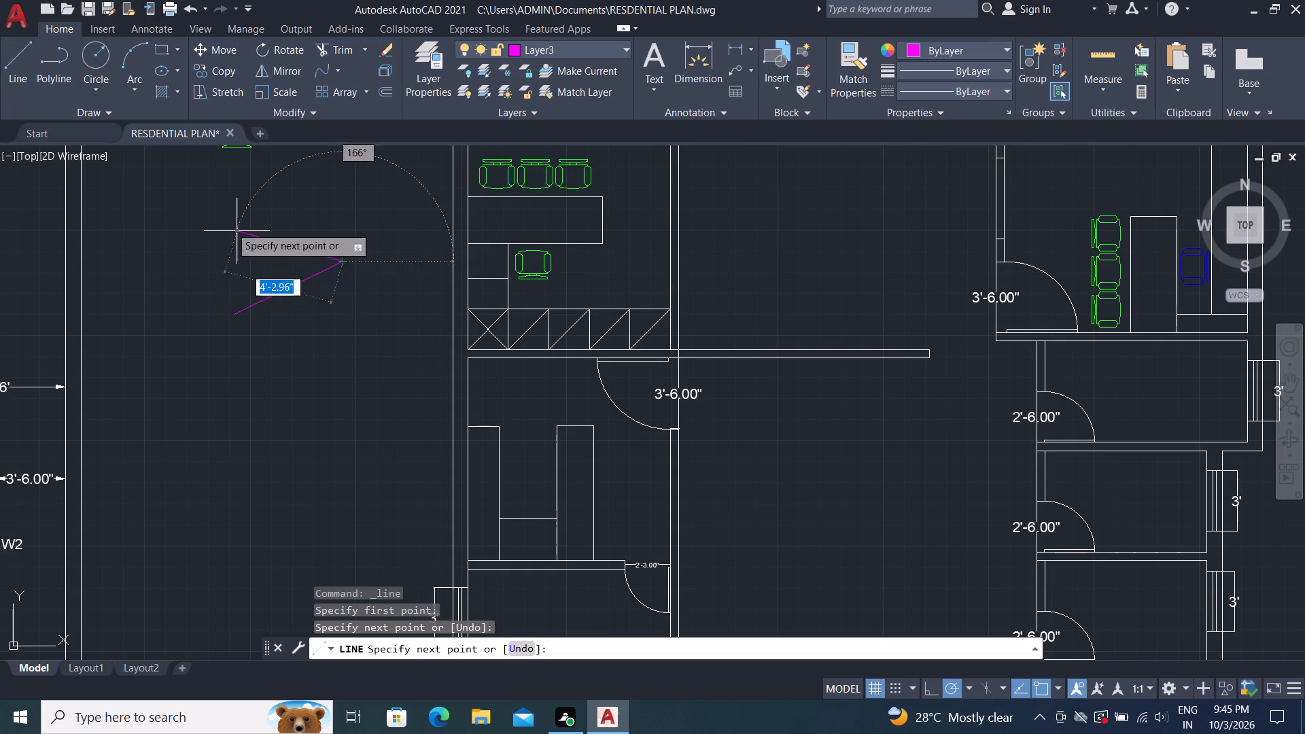
Match the magenta line's properties onto the armchair south of the cabinet room's desk and both end chairs of the southwest room's conference table.
click(845, 67)
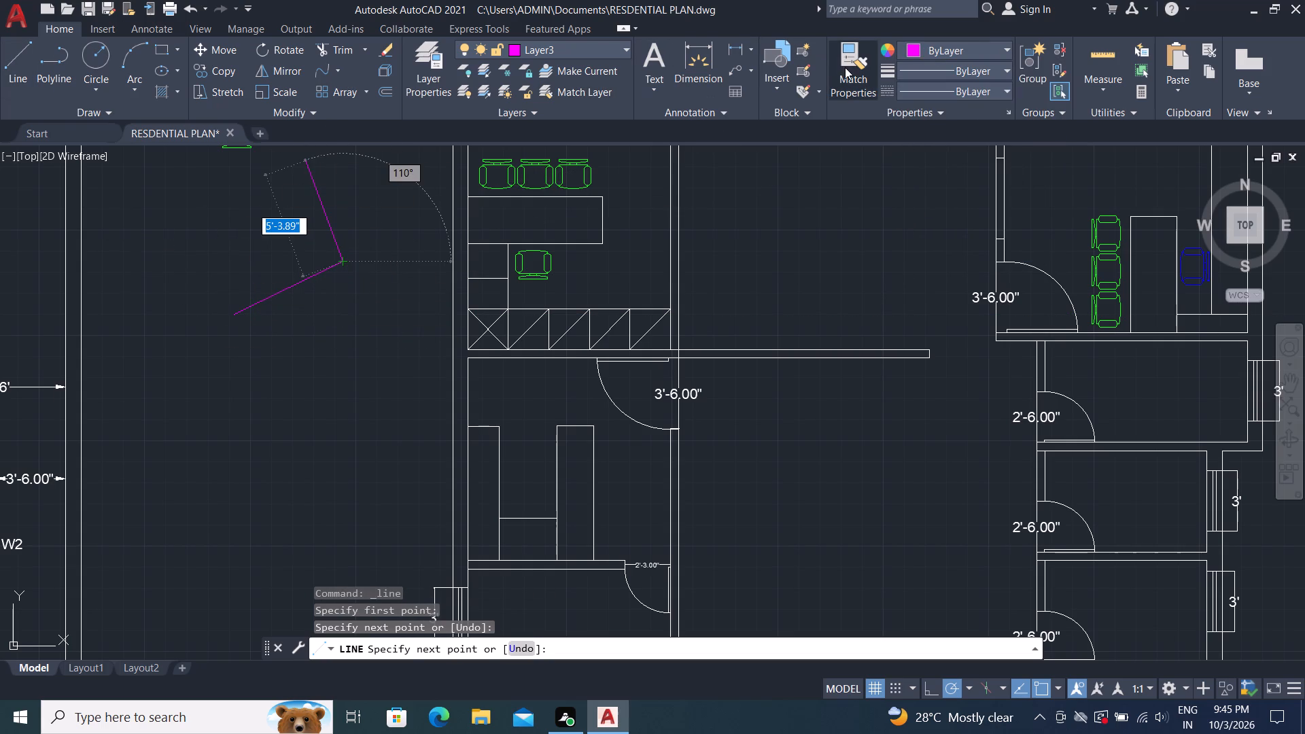
click(321, 271)
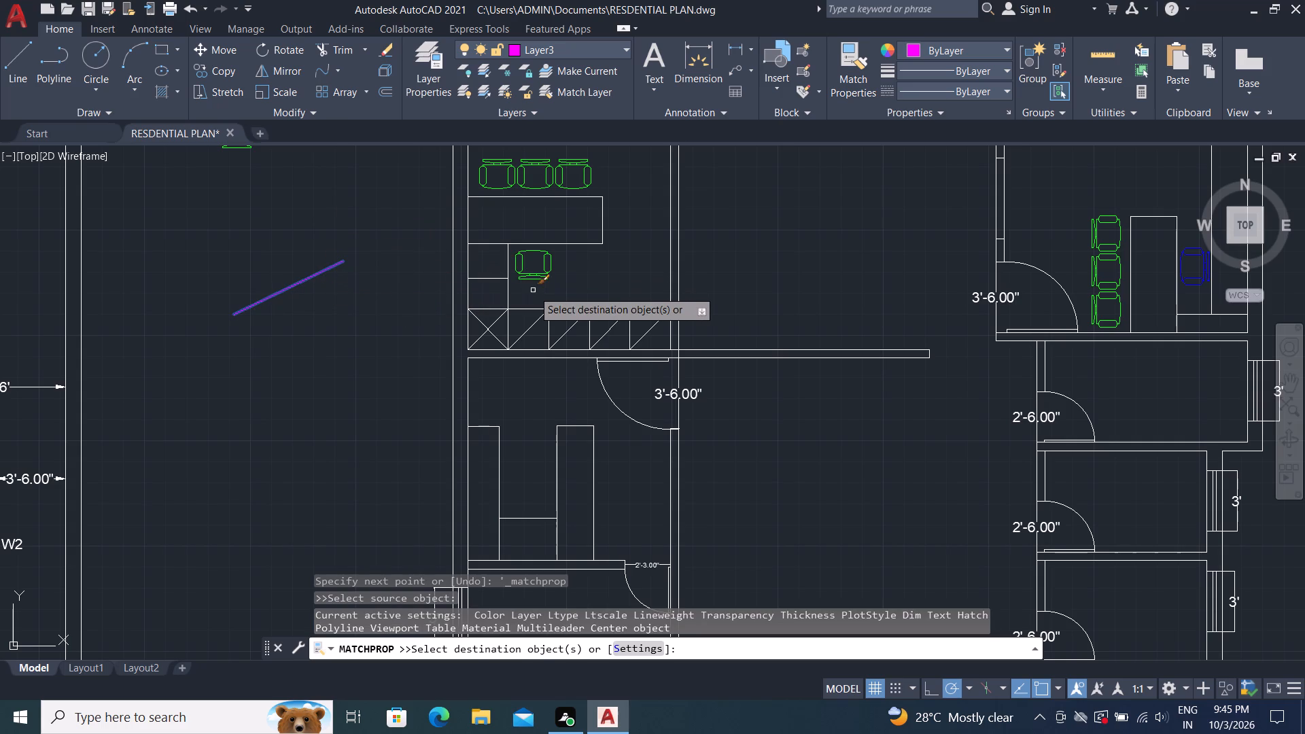
click(533, 281)
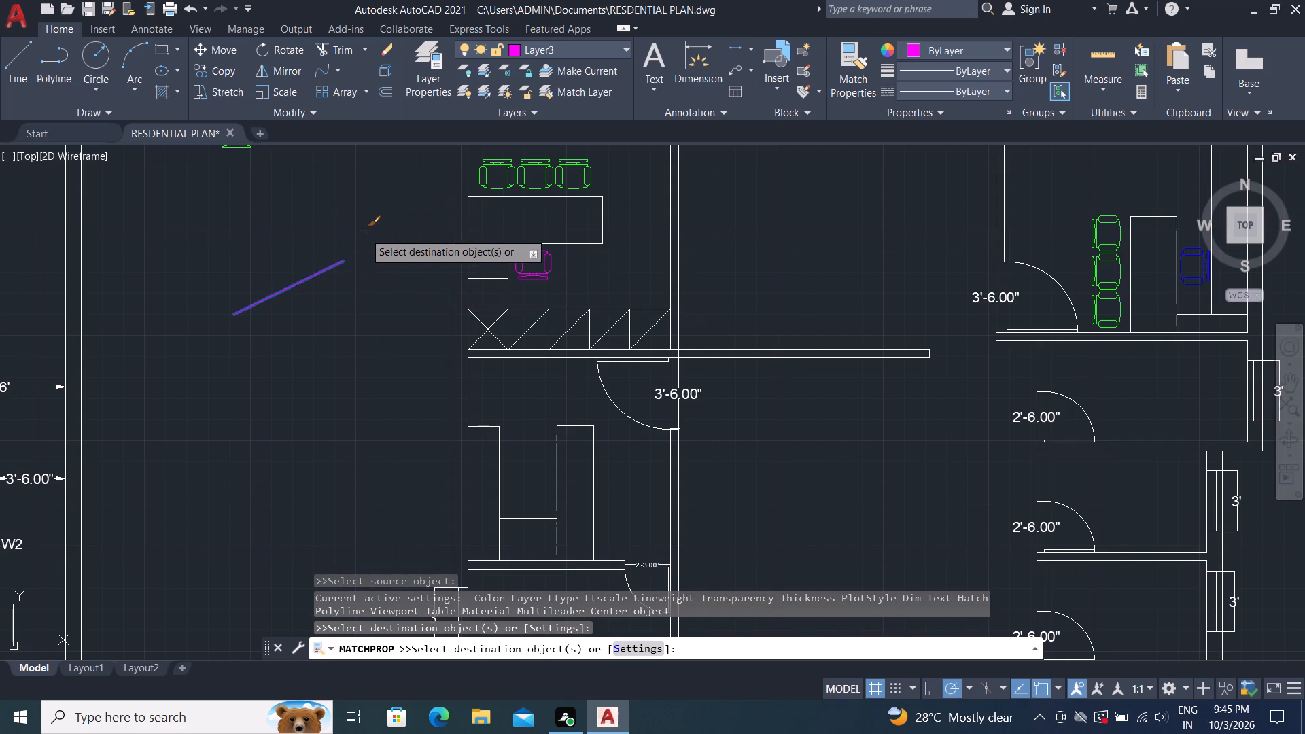
scroll(372, 245, down, 1)
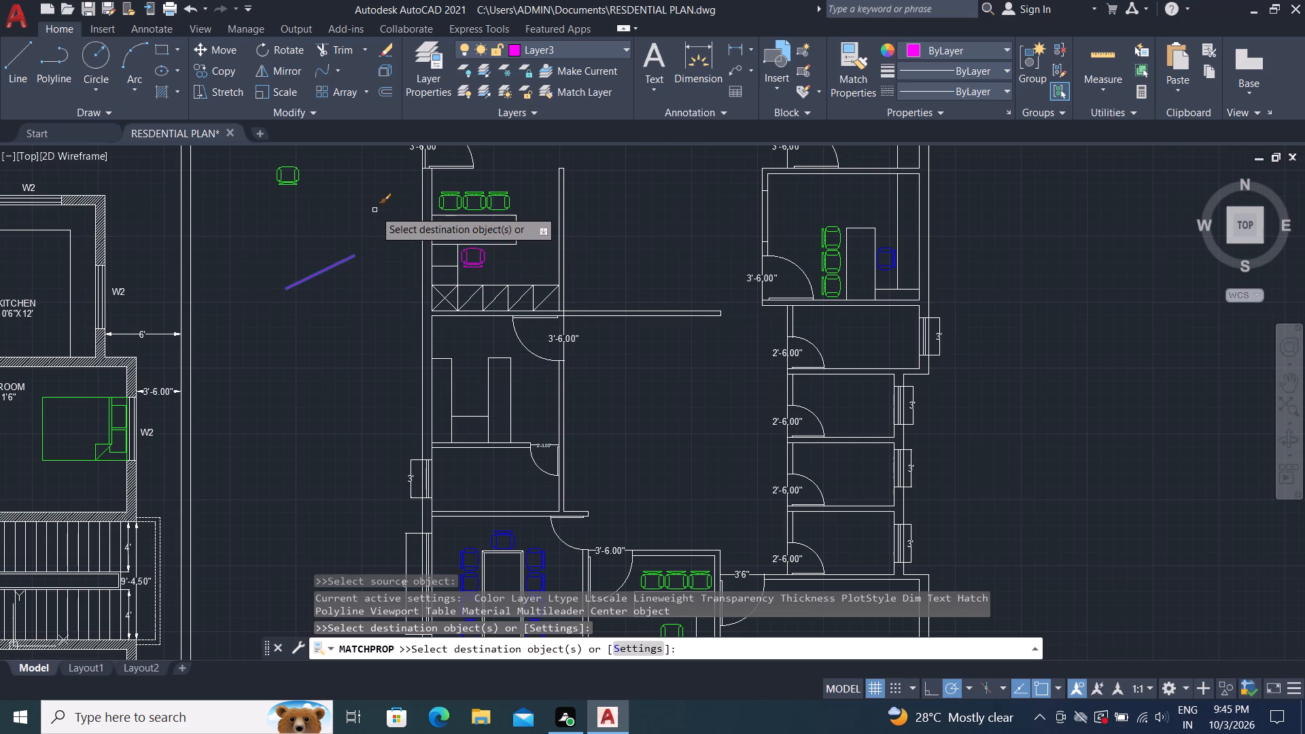
scroll(345, 171, down, 1)
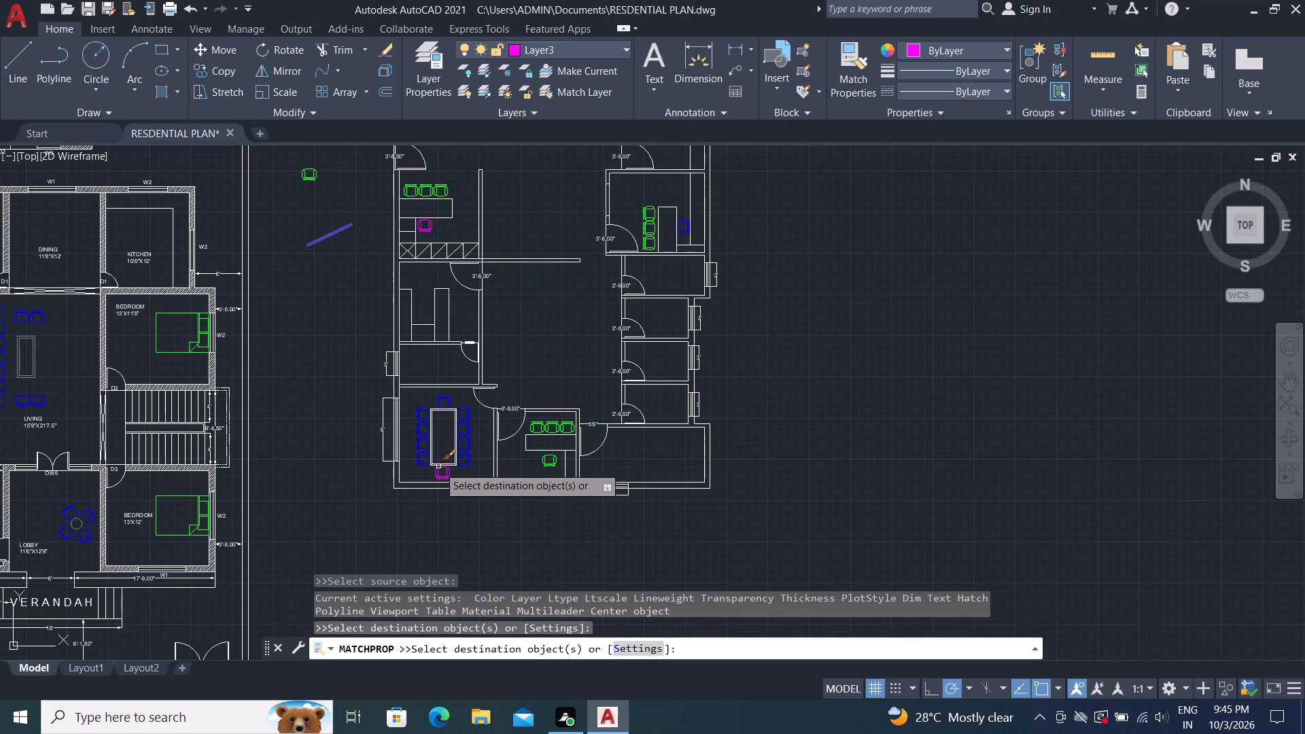
click(437, 474)
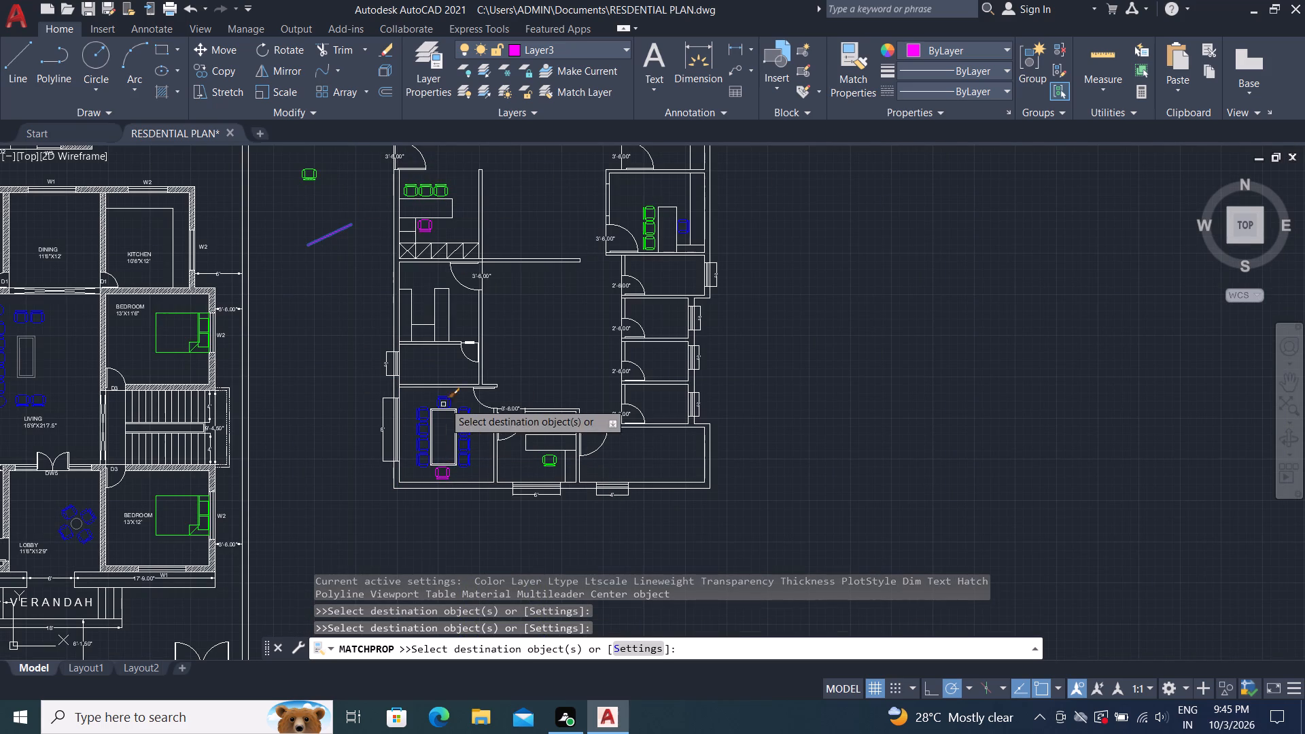
click(446, 401)
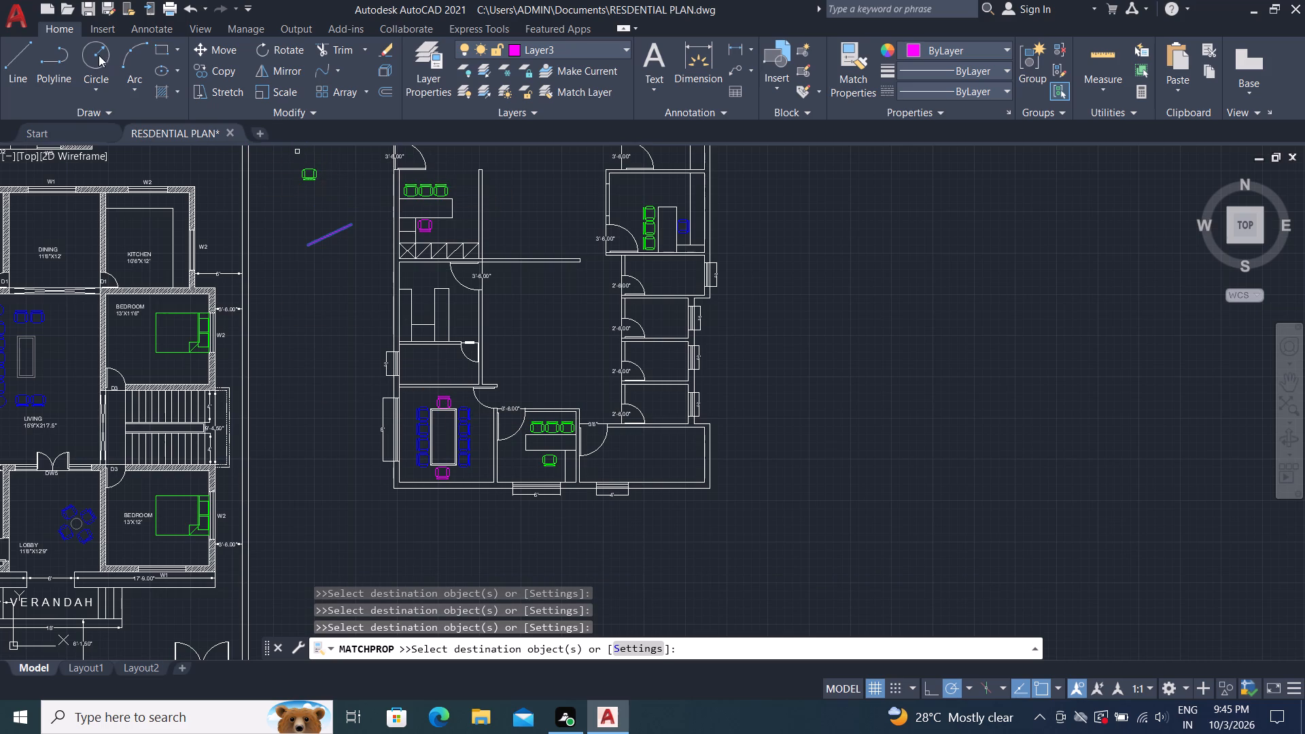
Make the cyan Layer4 current and draw a short diagonal sample line in the empty area east of the floor plan.
click(576, 49)
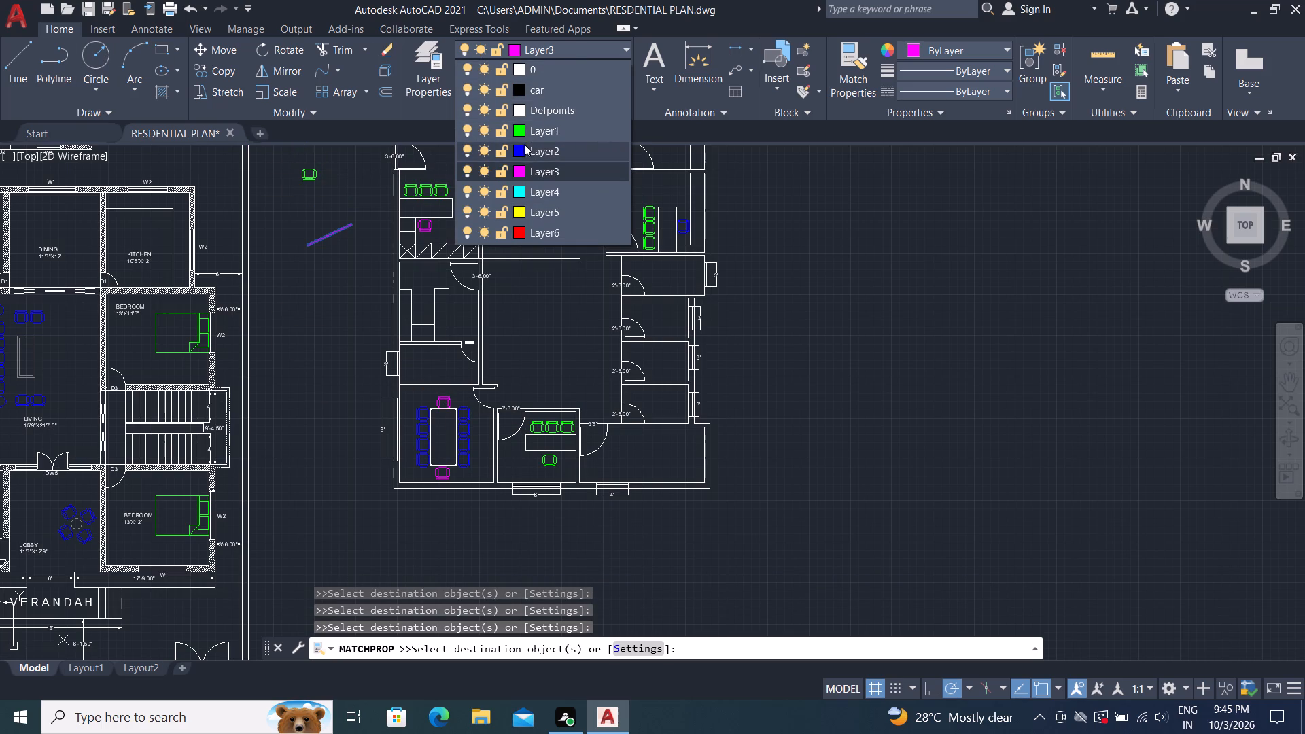
click(517, 191)
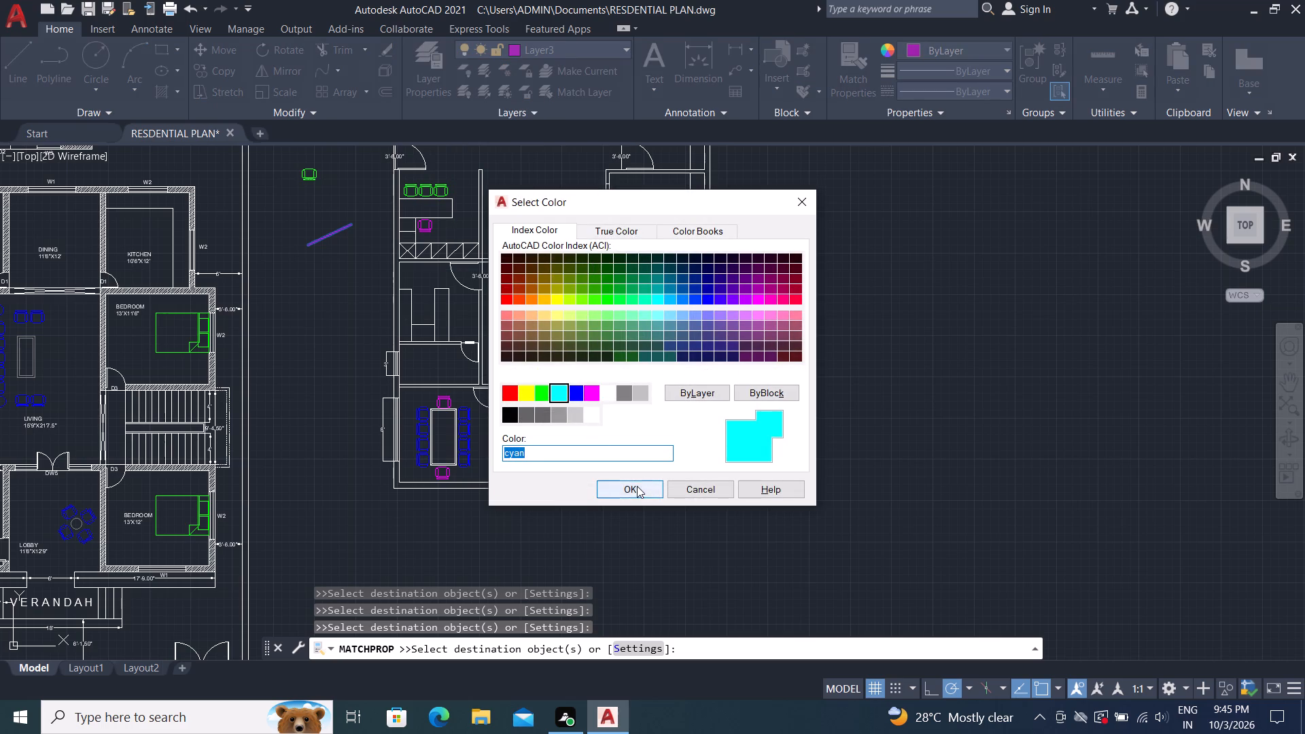
click(636, 487)
click(566, 50)
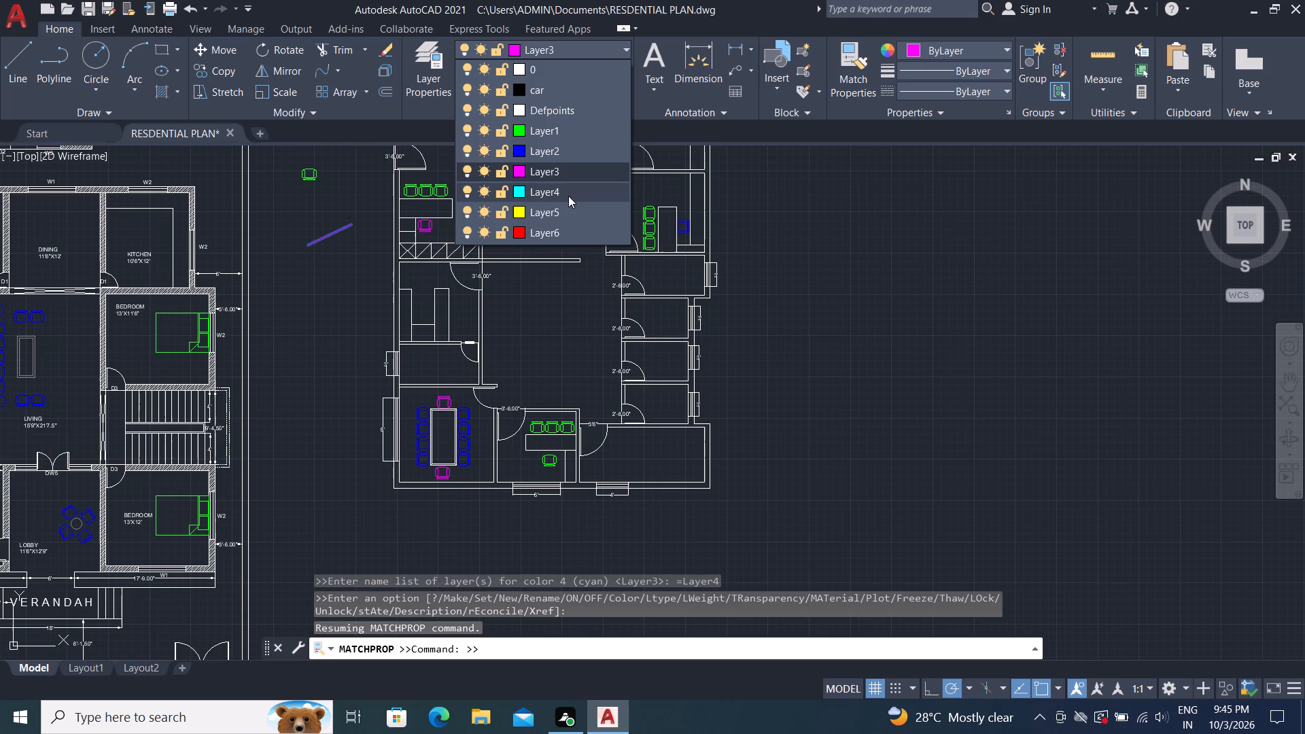
click(568, 196)
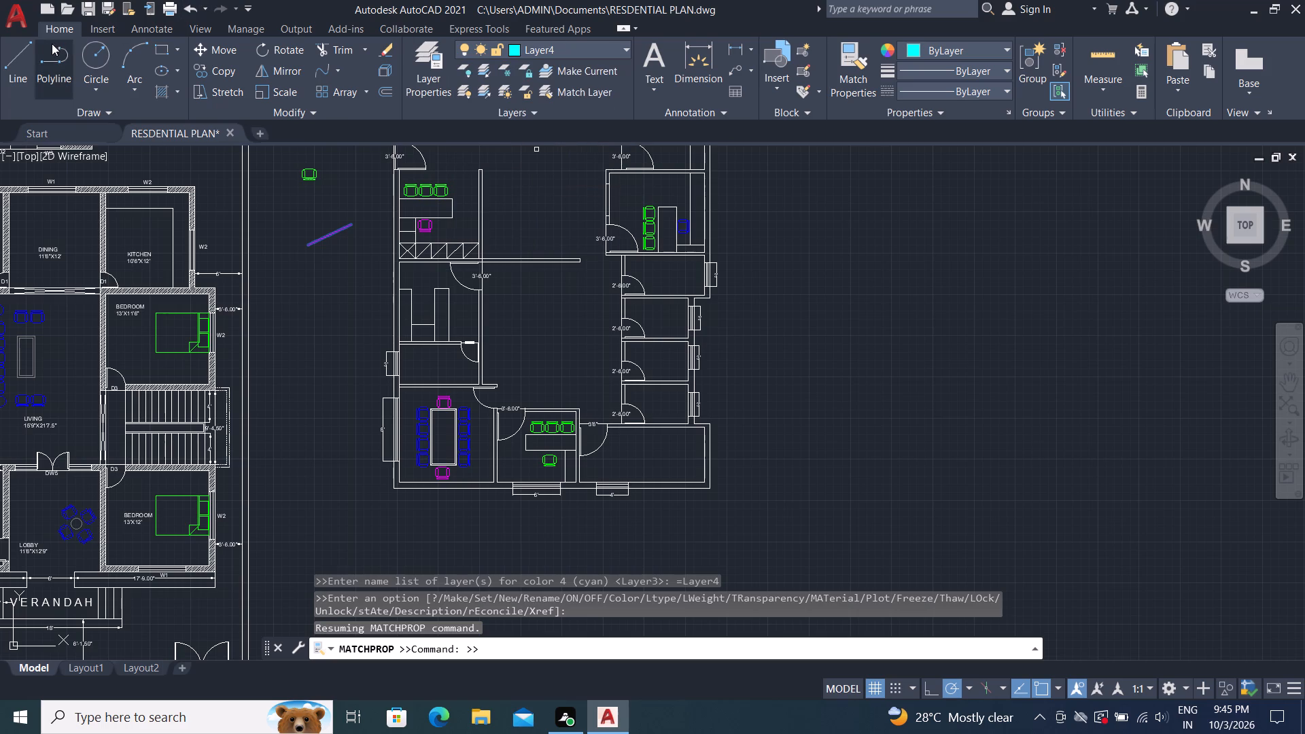
click(19, 45)
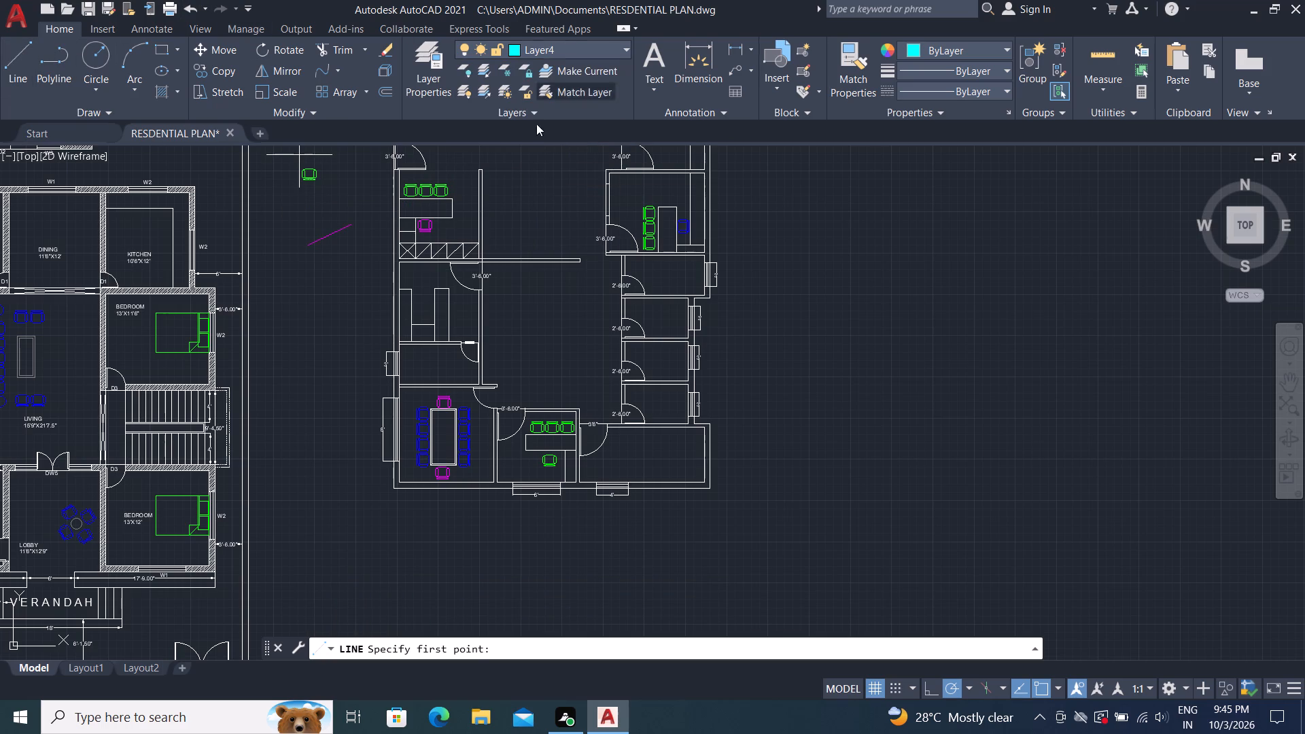
click(791, 207)
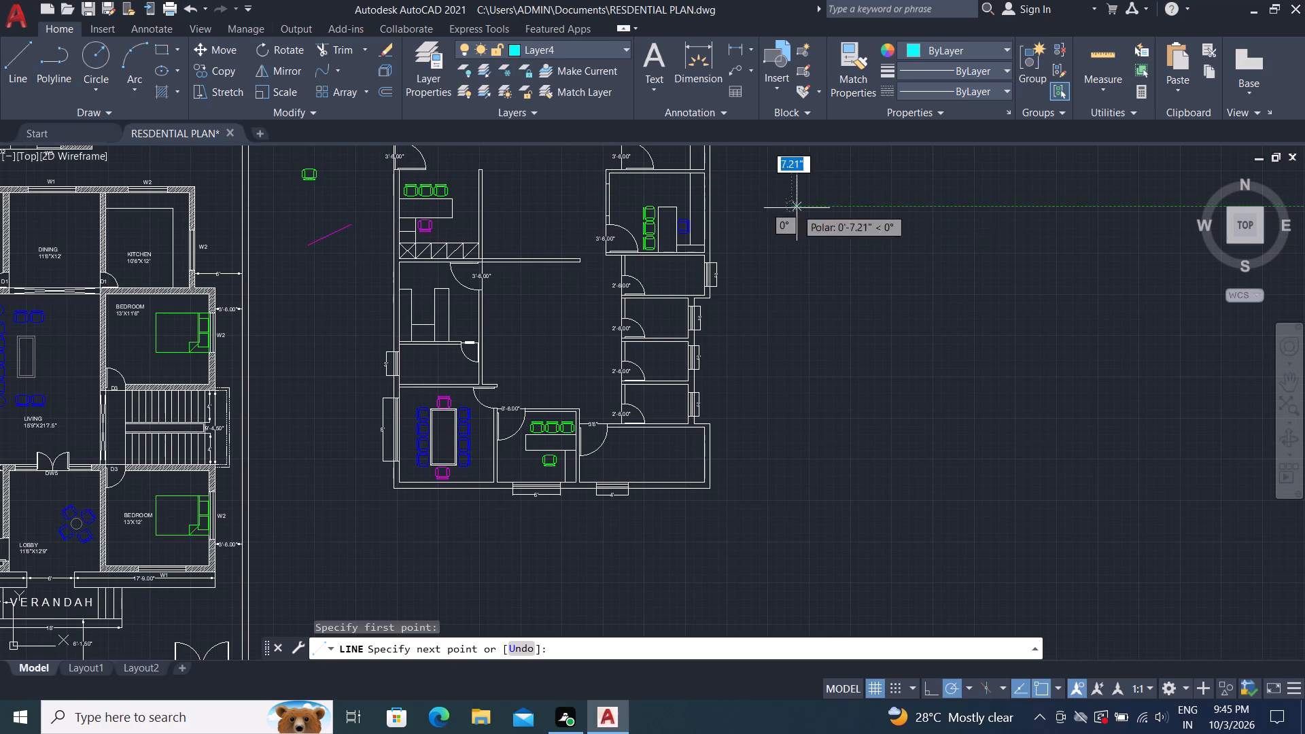
click(842, 274)
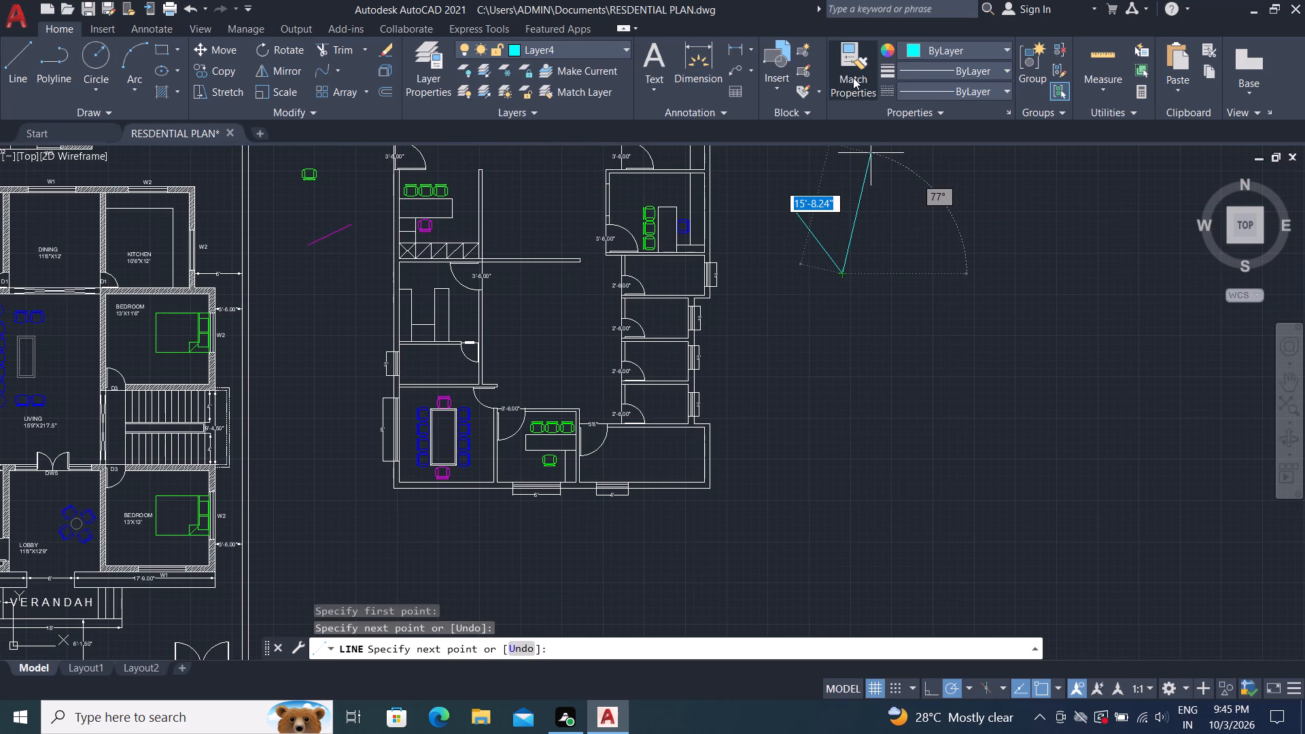
Match the cyan line's properties onto the two armchairs west of the desk in the northeast room.
click(853, 77)
click(799, 213)
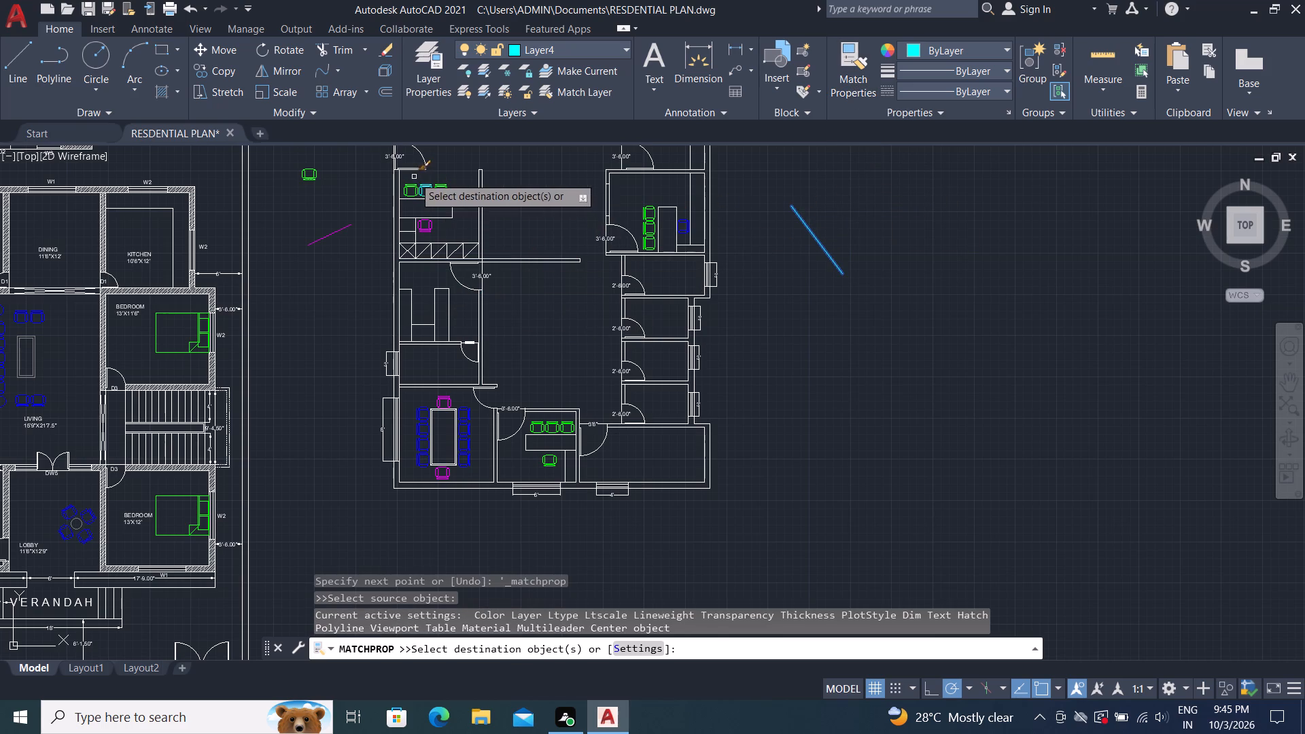
scroll(745, 377, down, 1)
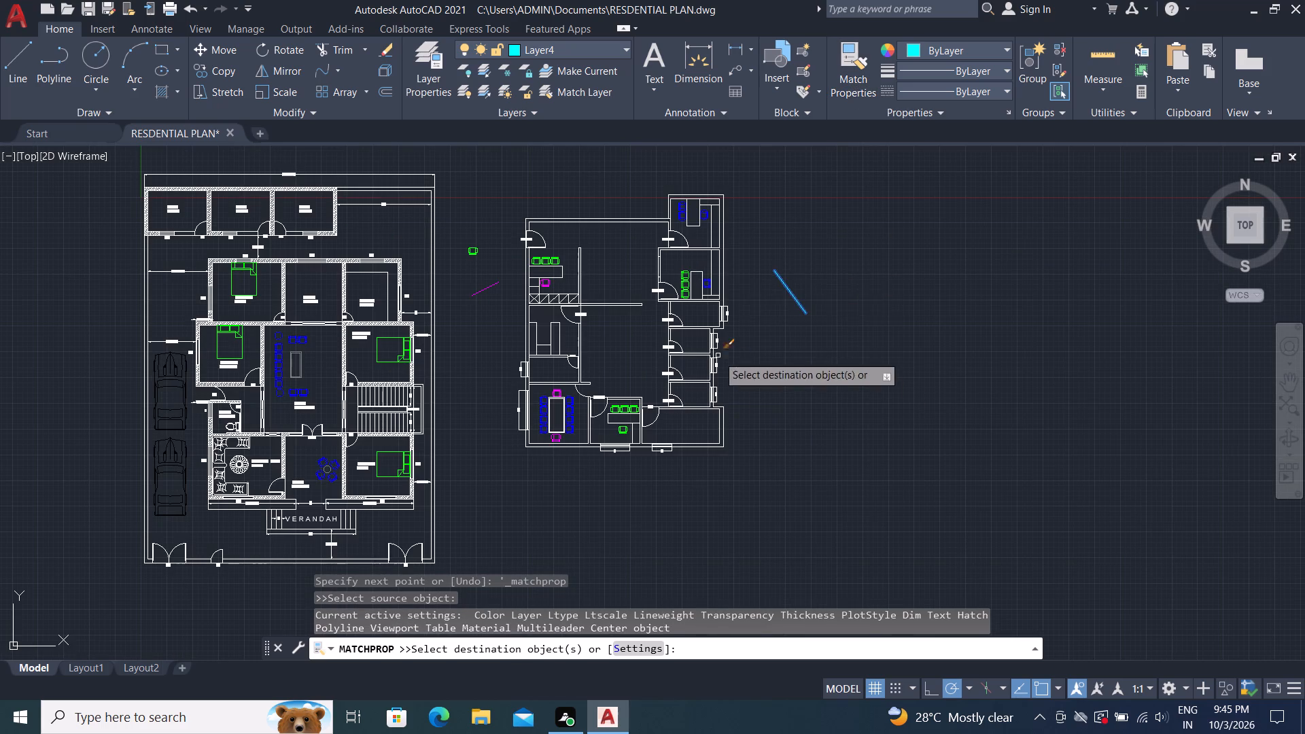
scroll(705, 212, up, 3)
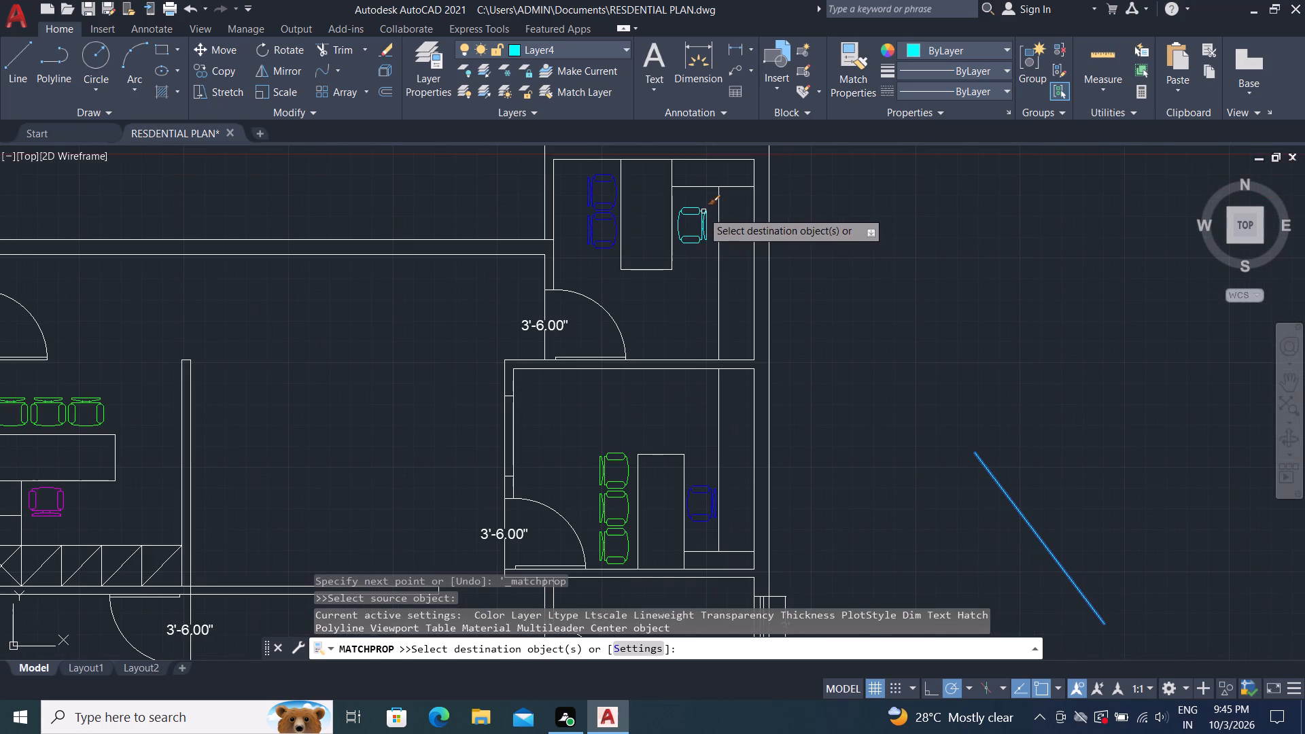
click(606, 212)
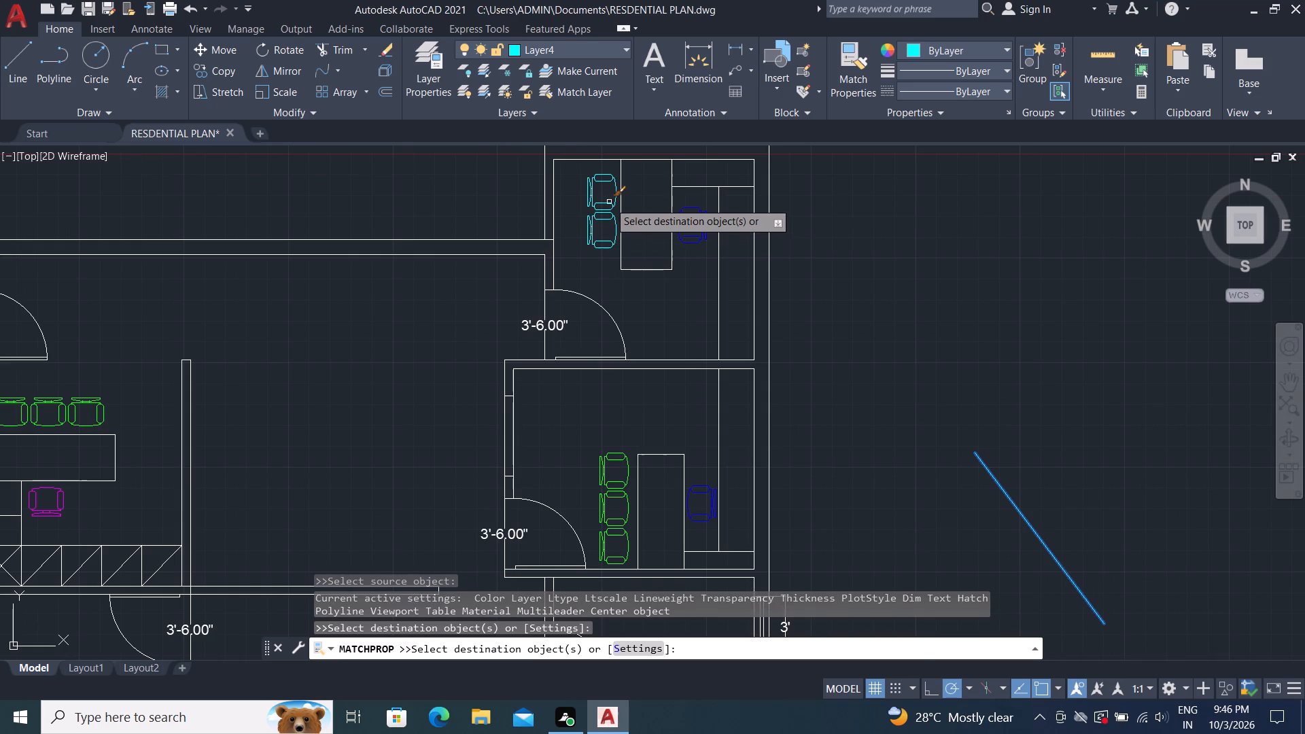
click(609, 202)
Make the yellow Layer5 current and draw a diagonal sample line in the empty area off the furnished plan's northwest corner.
scroll(786, 255, down, 2)
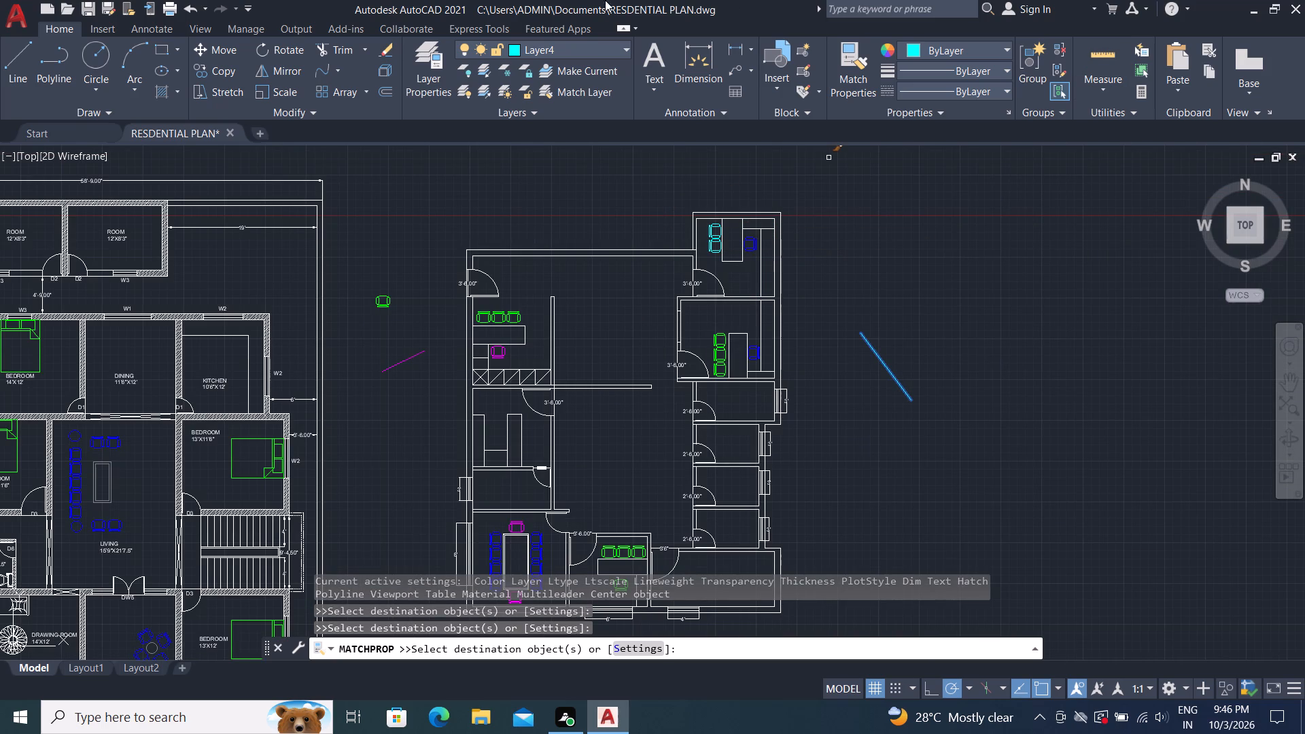
click(558, 49)
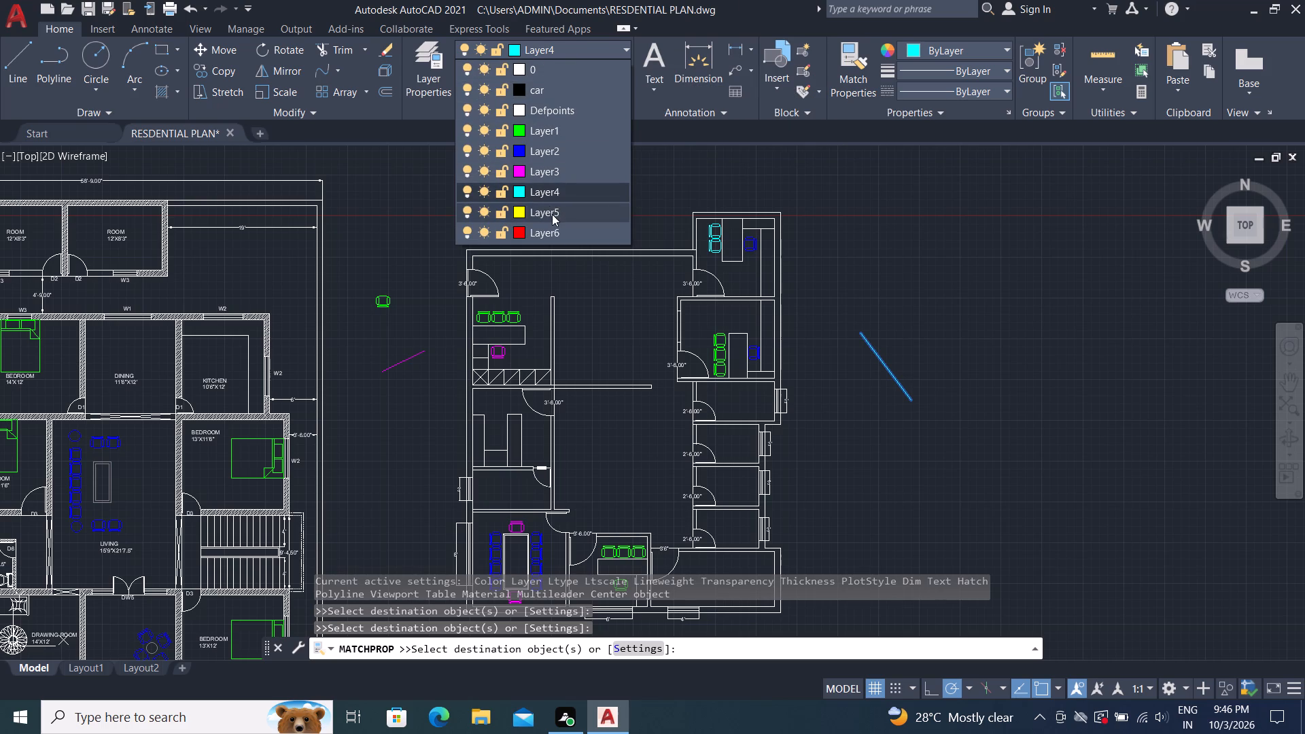
click(552, 214)
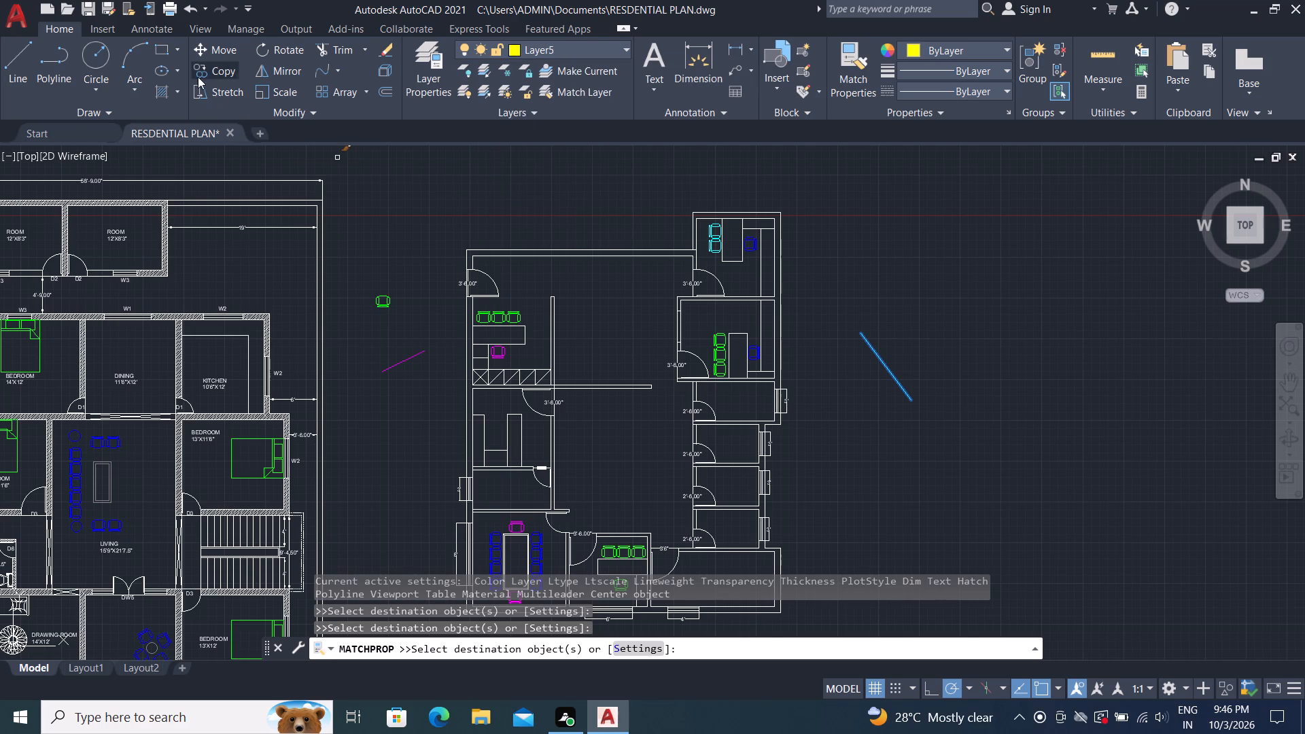
click(7, 54)
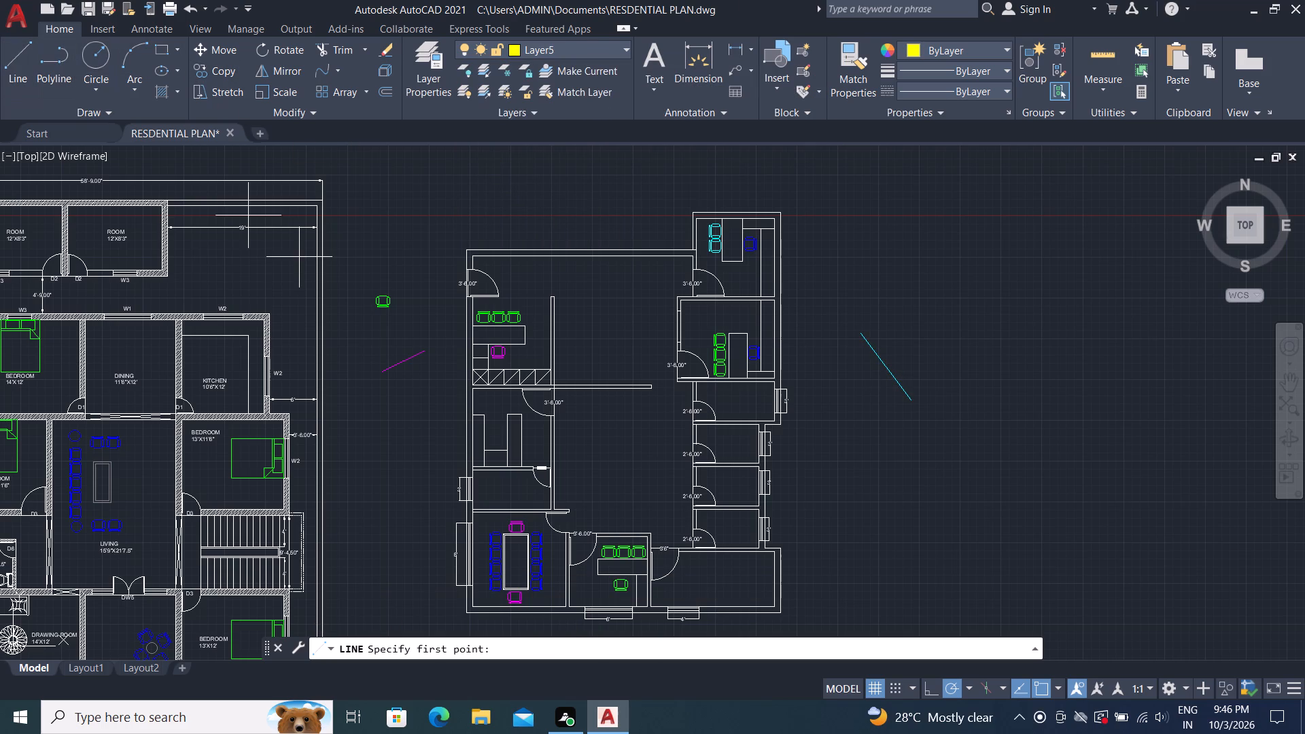
click(423, 263)
click(512, 203)
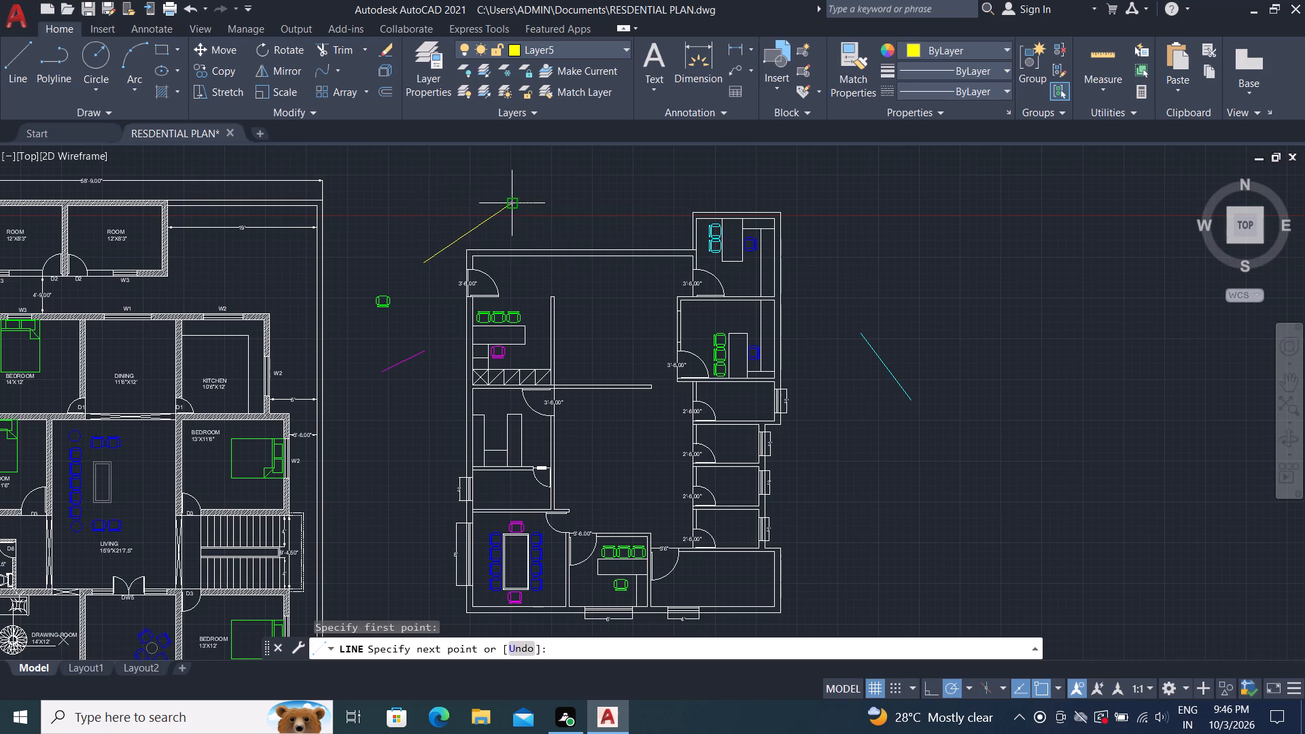
Match the yellow line's properties onto the blue armchair east of the desk in the northeast room.
click(848, 80)
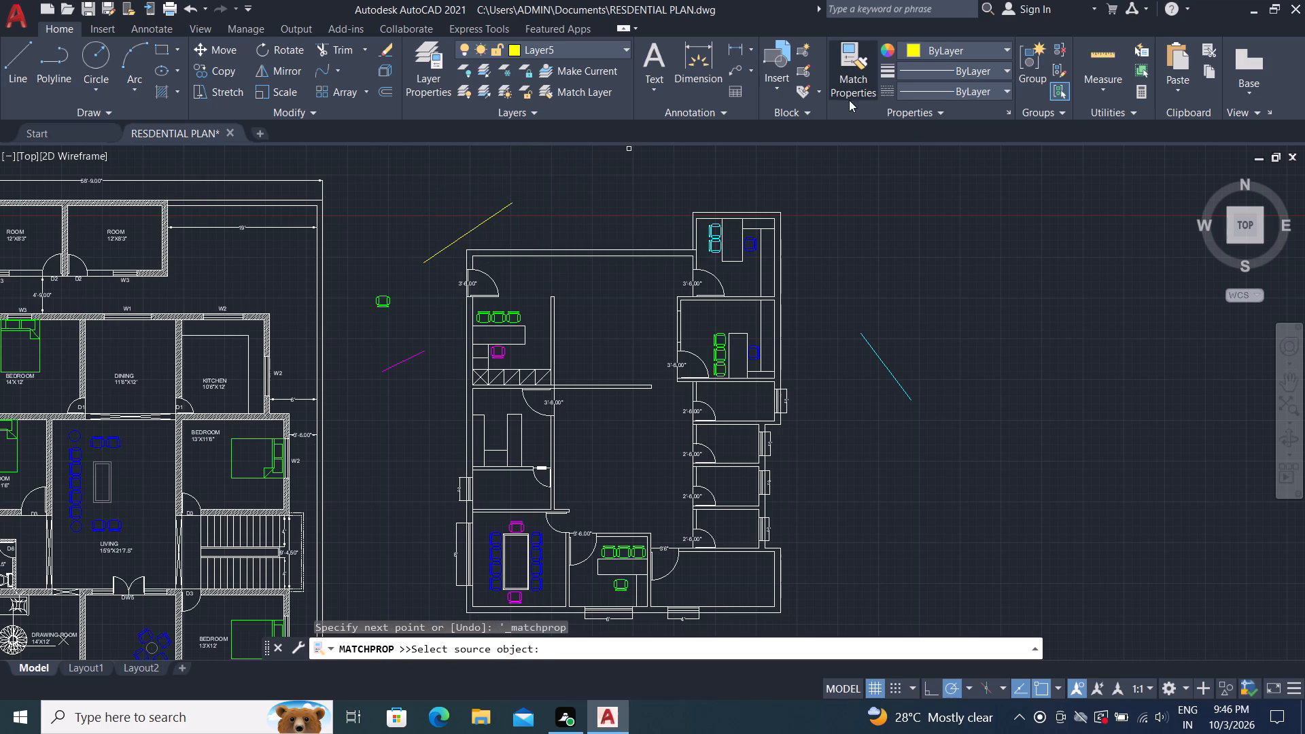
click(502, 211)
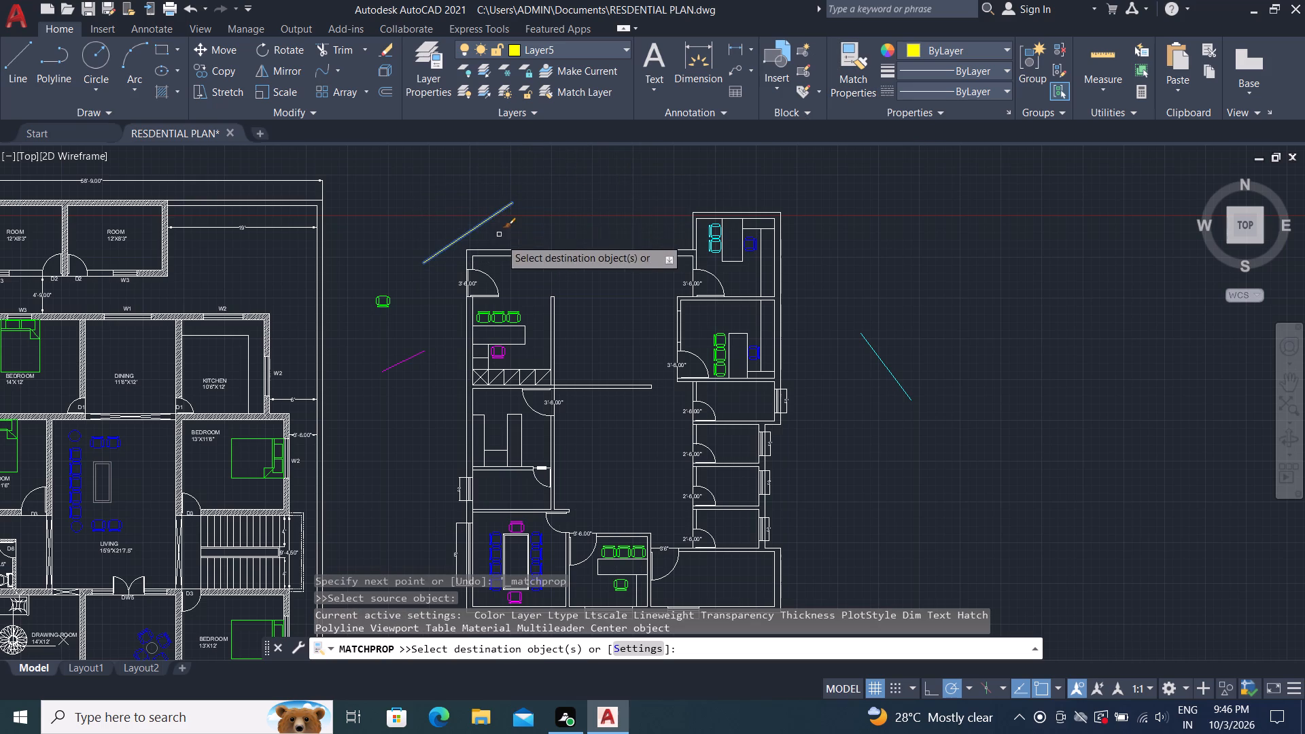
click(752, 243)
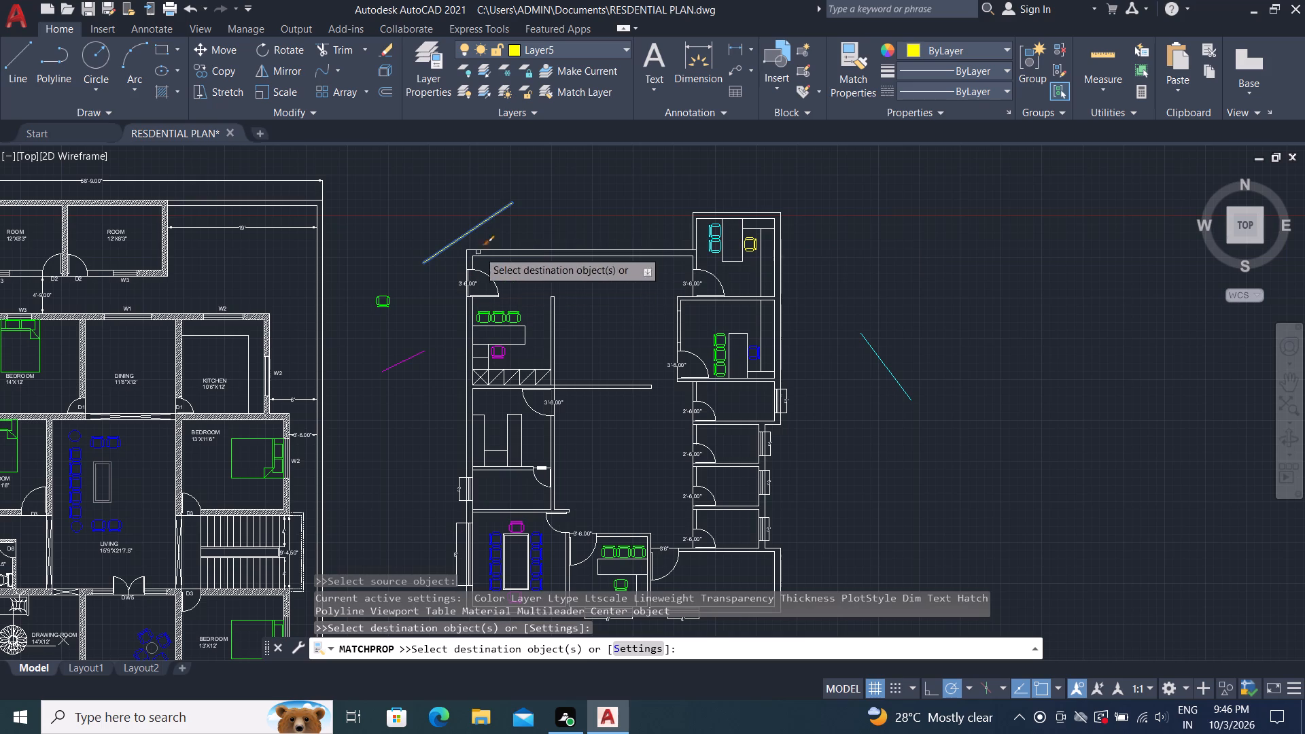
Make the red Layer6 current and draw a short diagonal sample line in the empty area just northwest of the yellow line.
click(585, 54)
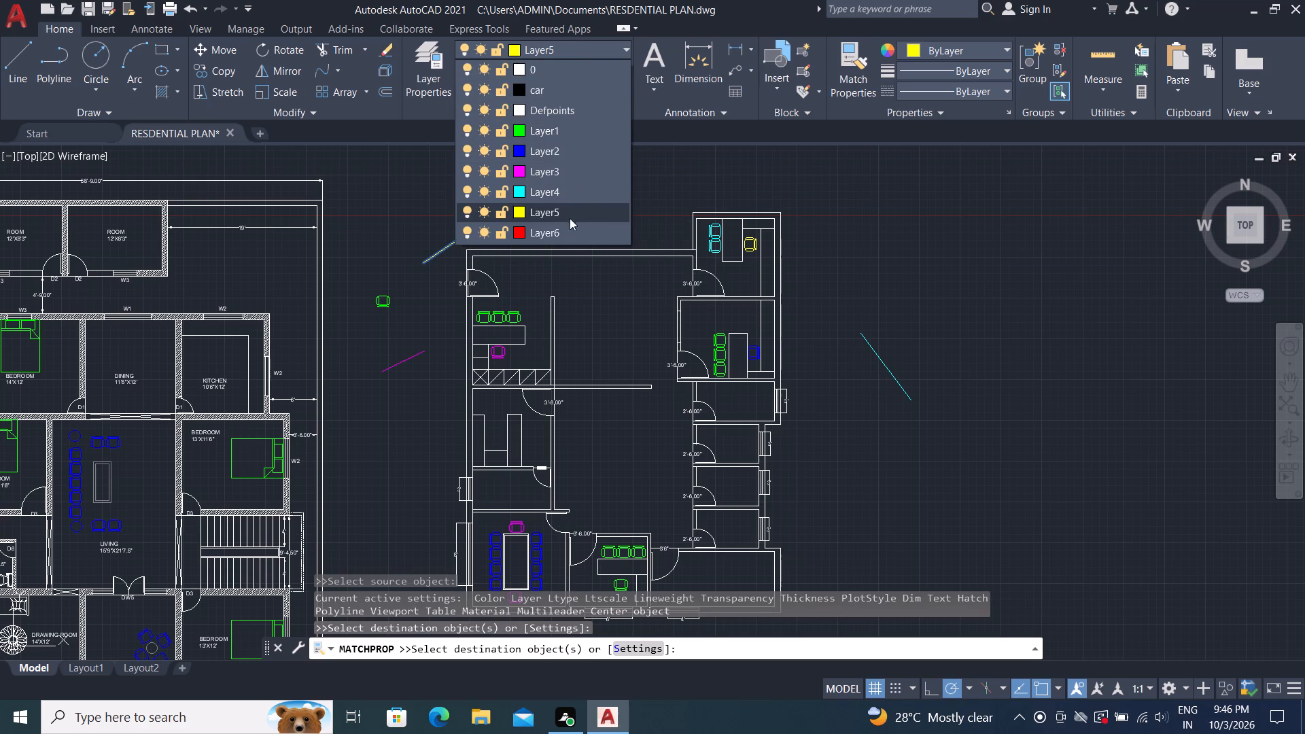
click(572, 234)
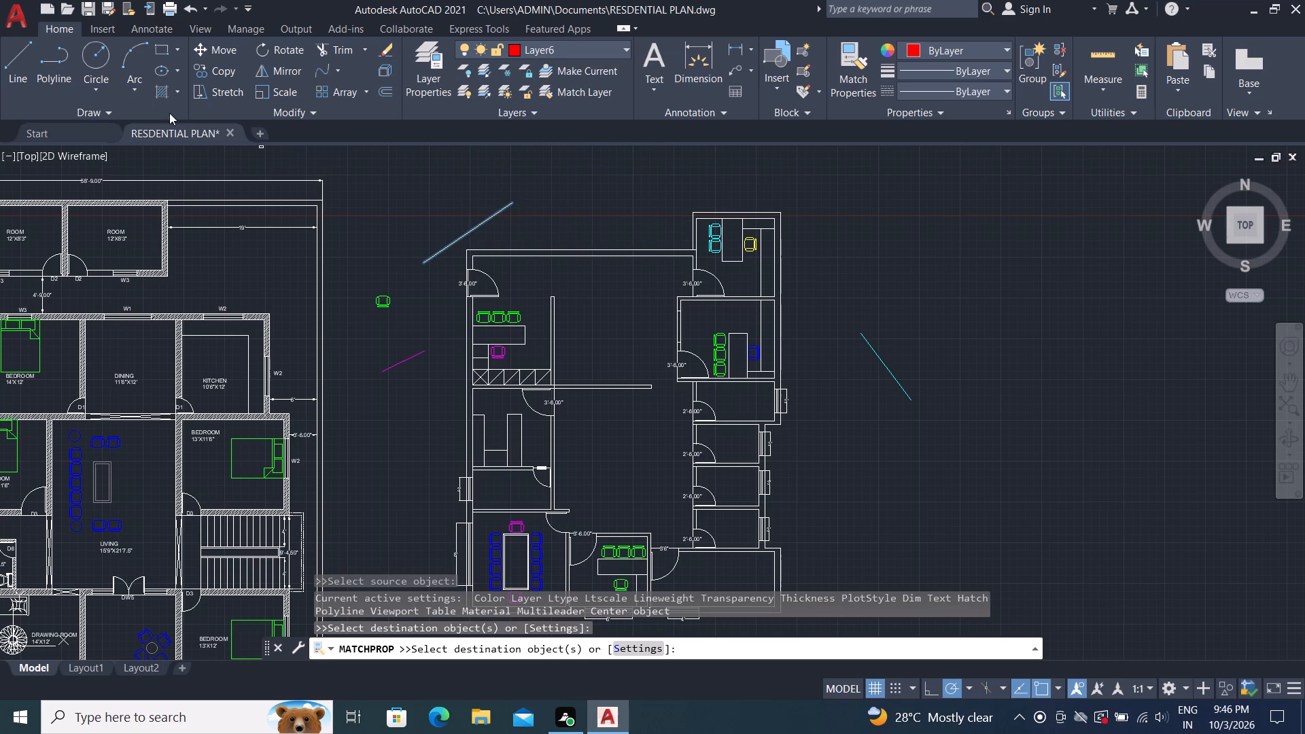
click(18, 47)
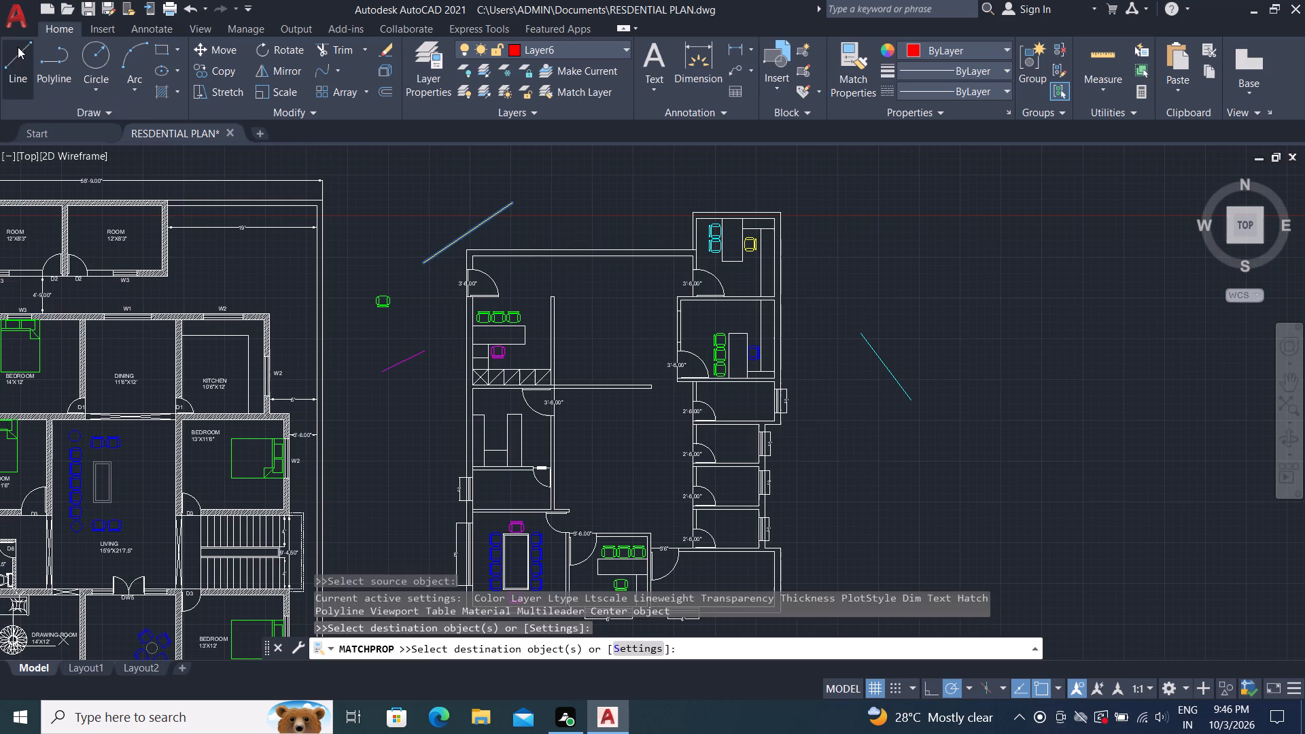
click(362, 228)
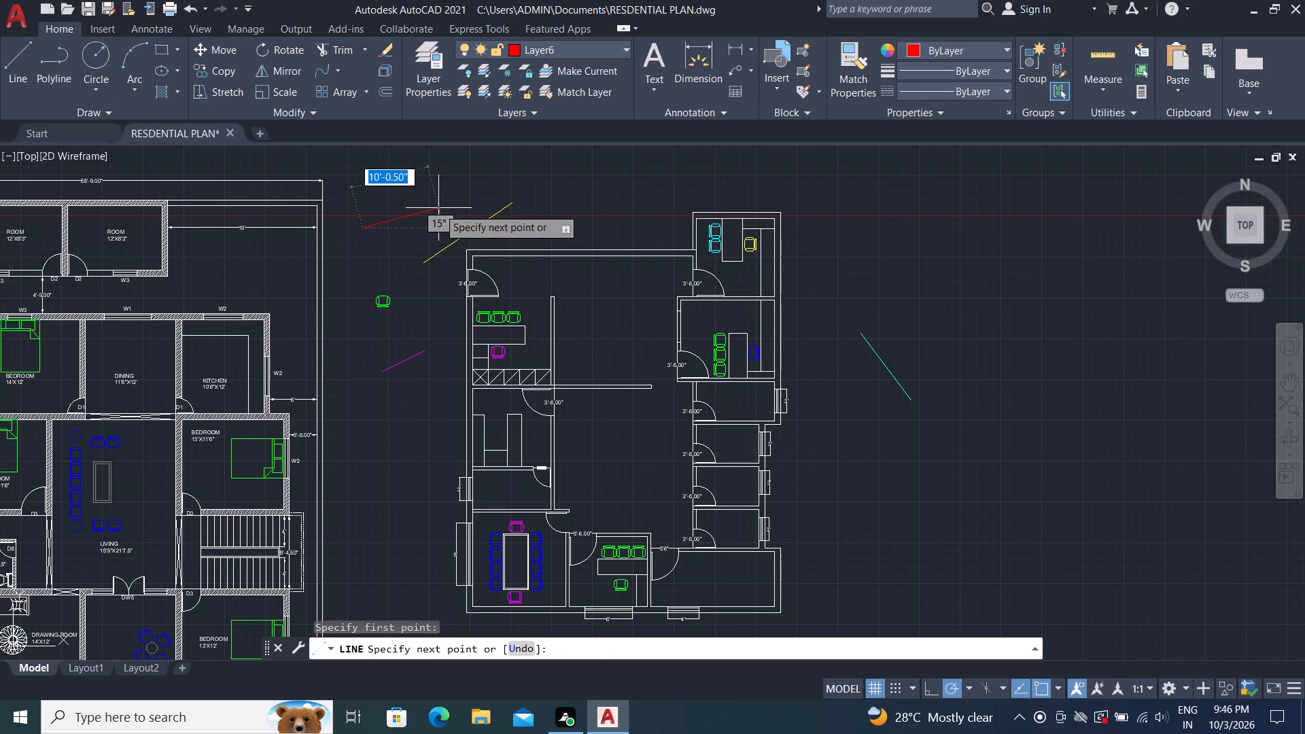
click(446, 207)
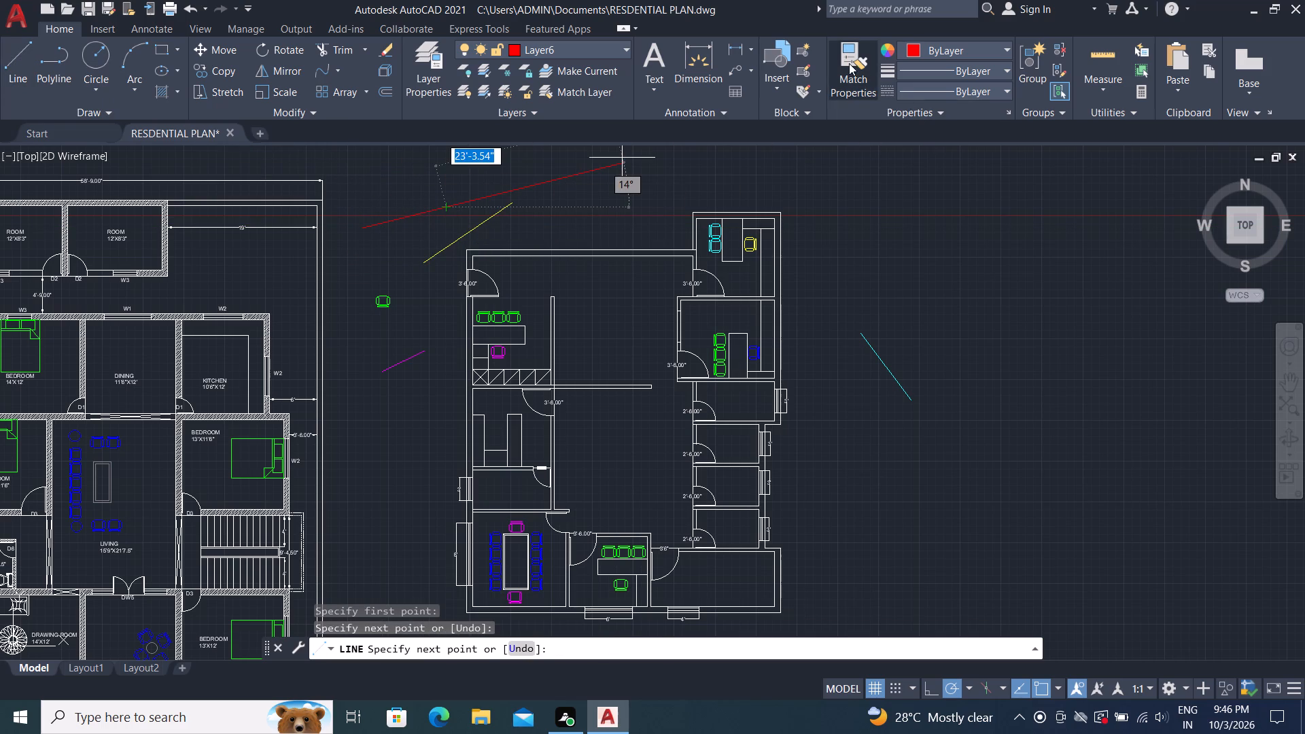
Match the red line's properties onto the three green armchairs in the room below the northeast room and the single armchair south of the south room's desk.
click(851, 64)
click(373, 226)
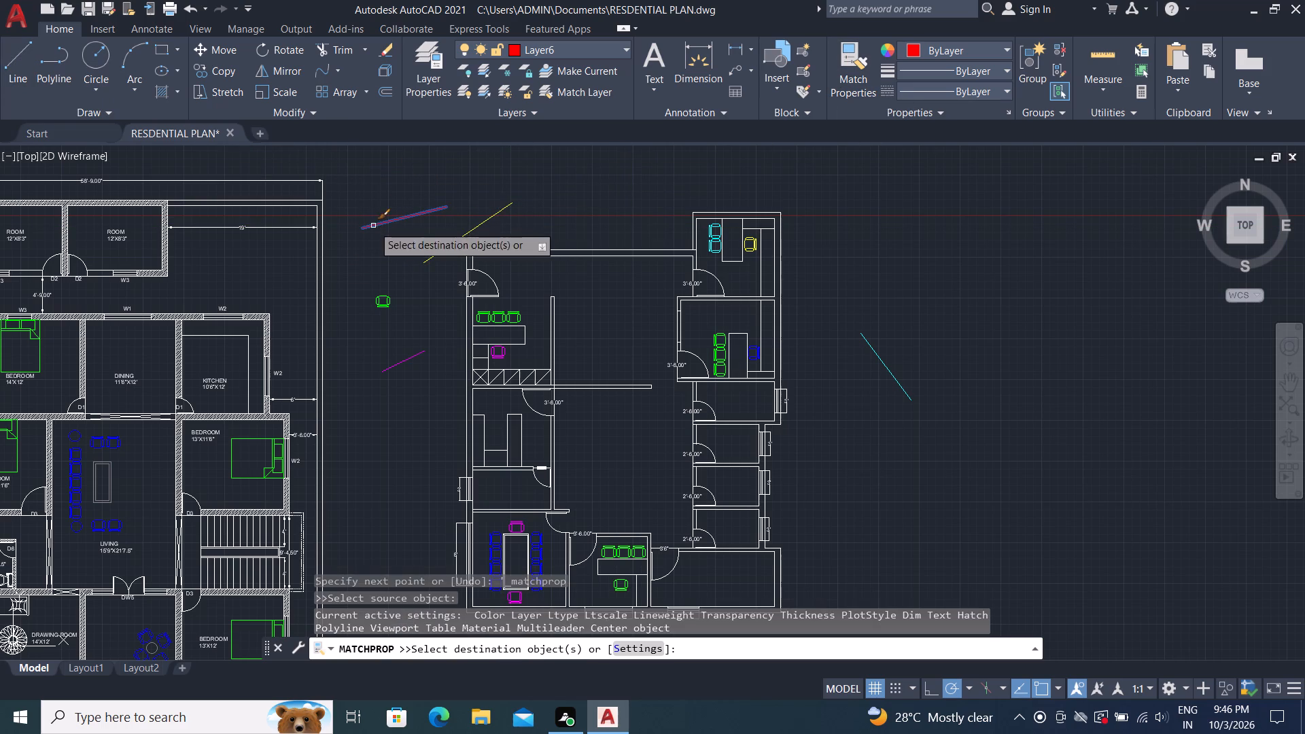
click(720, 362)
click(718, 371)
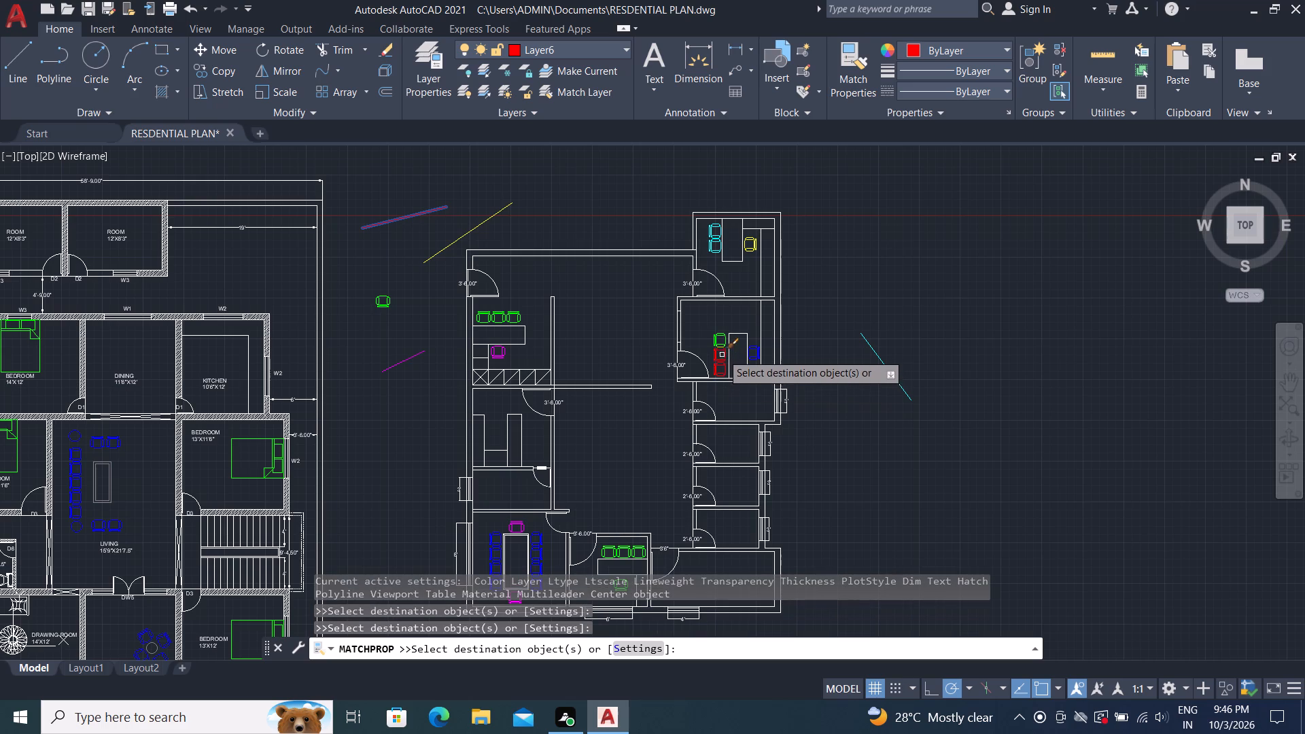
click(725, 341)
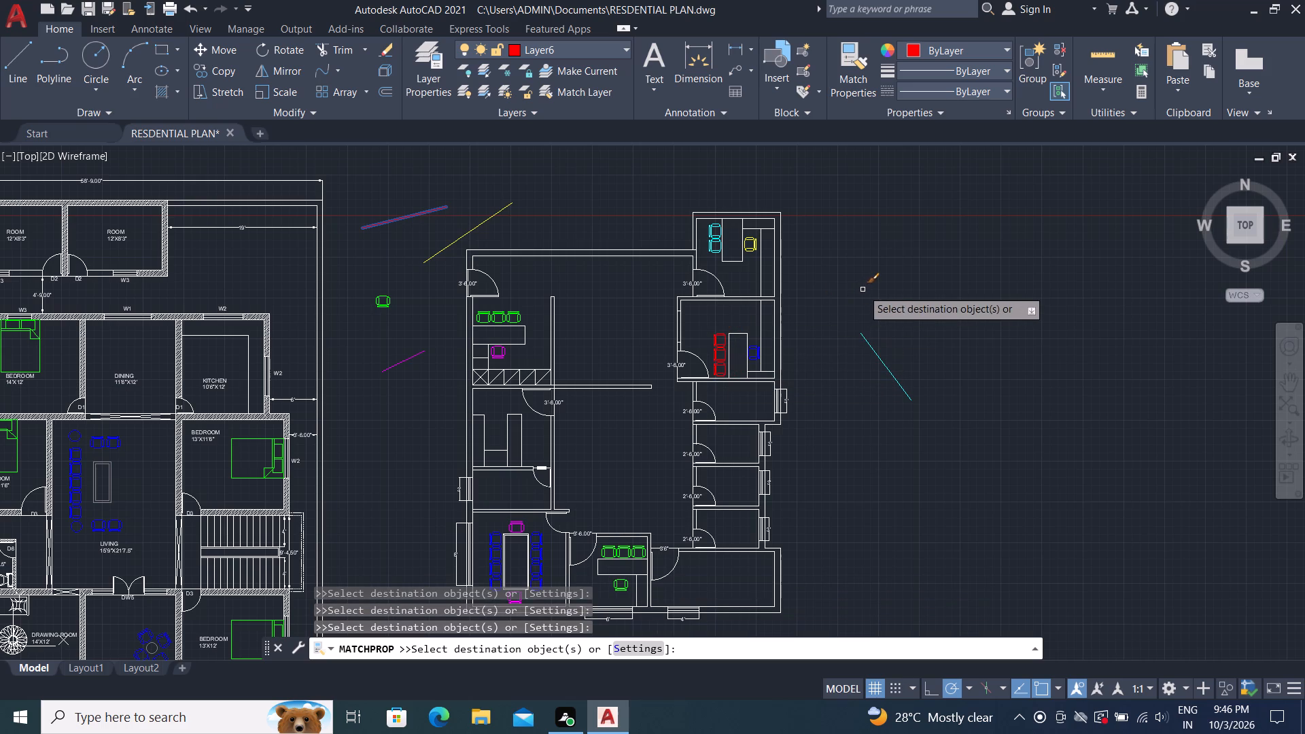
scroll(875, 284, down, 1)
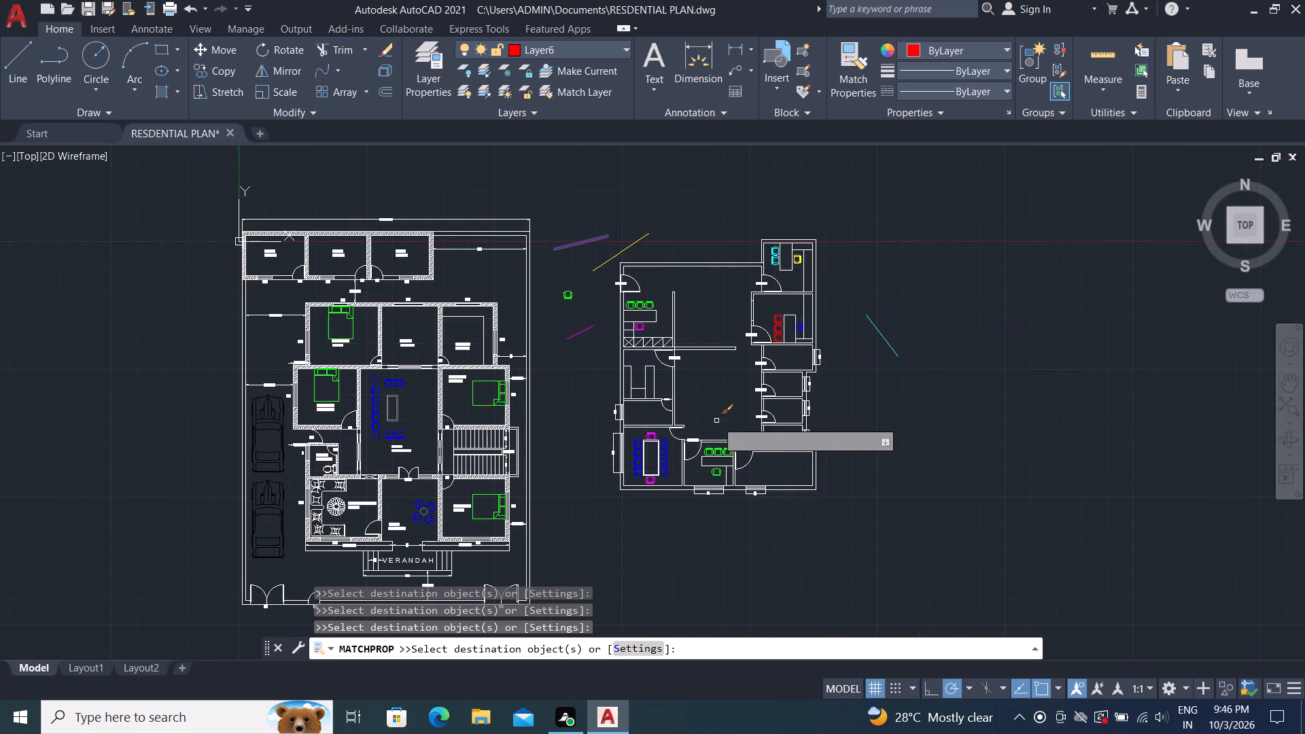
click(710, 472)
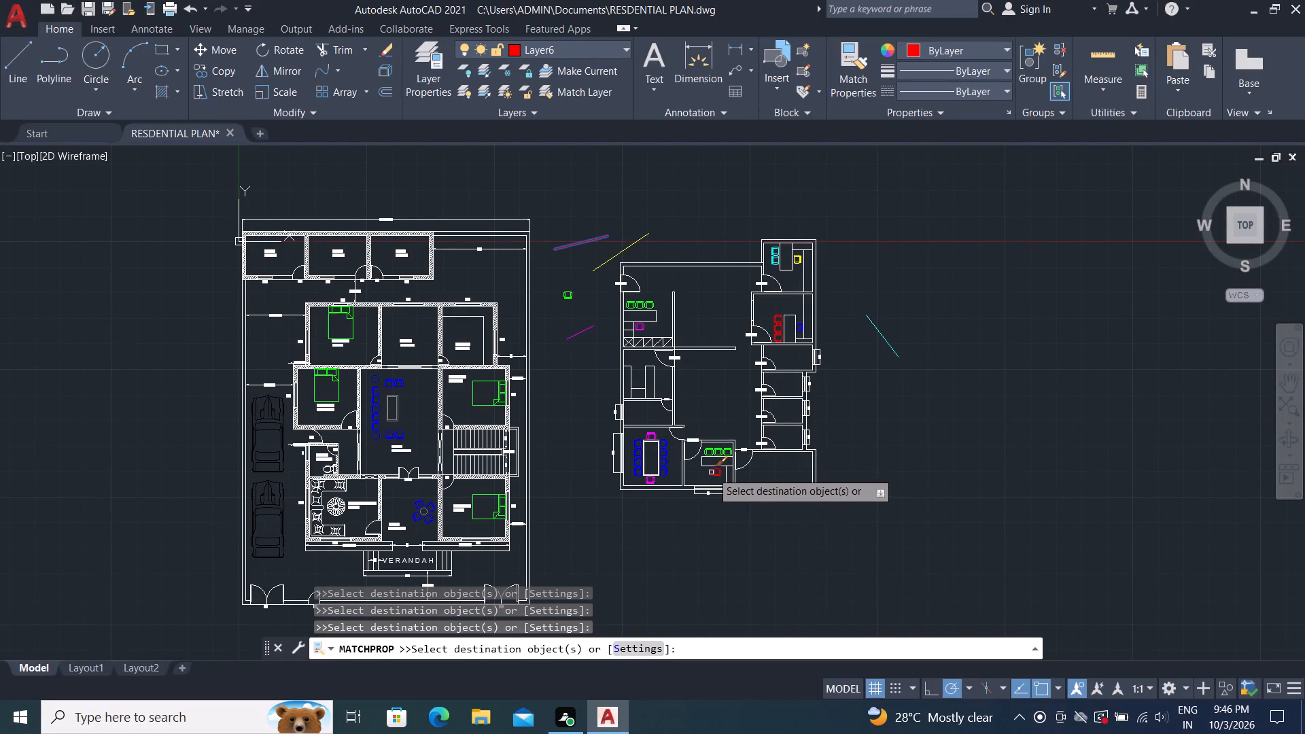
Make the magenta Layer3 the current layer and end the property matching.
click(596, 48)
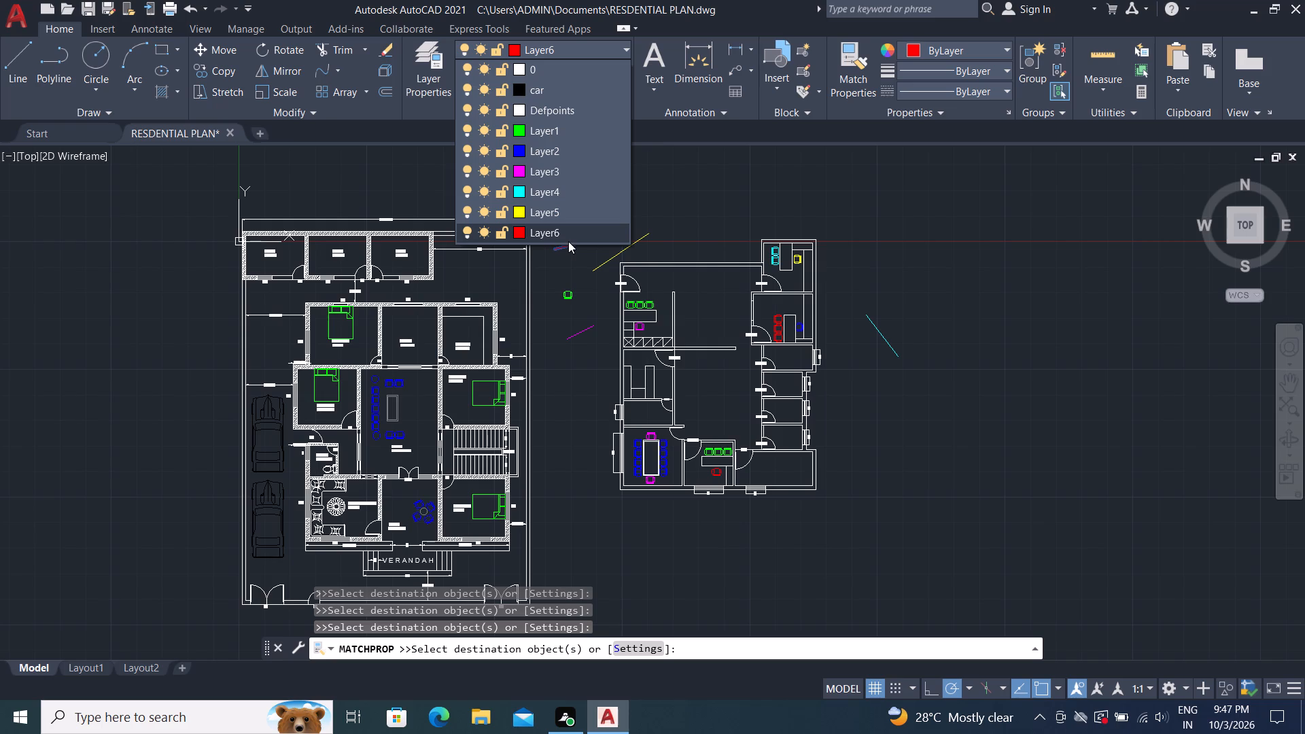
click(860, 68)
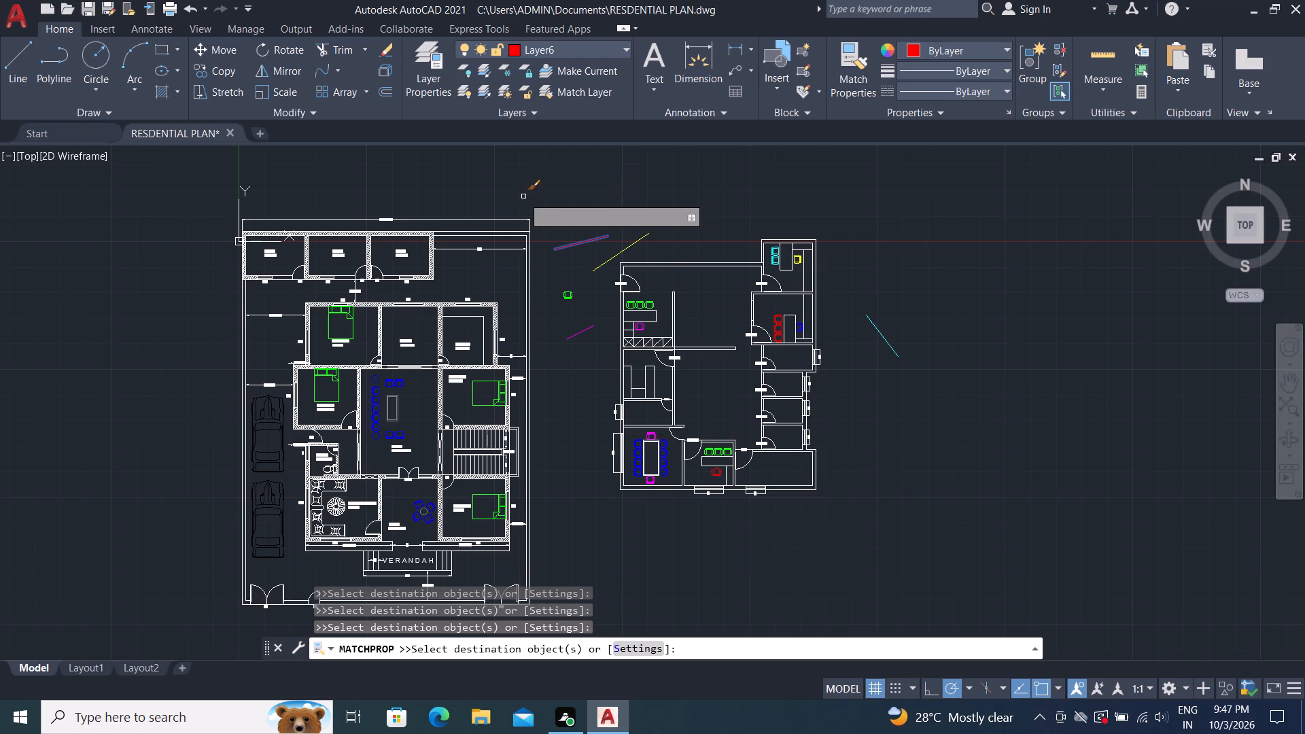
click(612, 53)
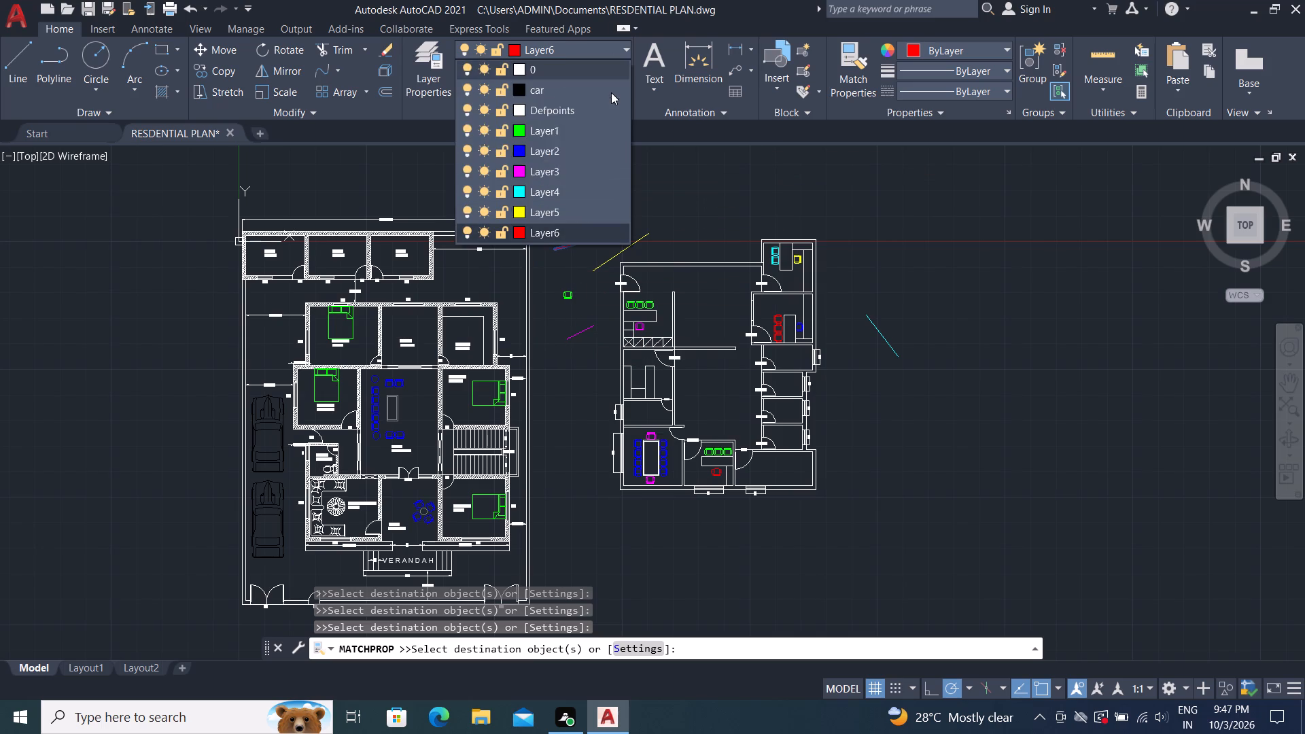
click(600, 167)
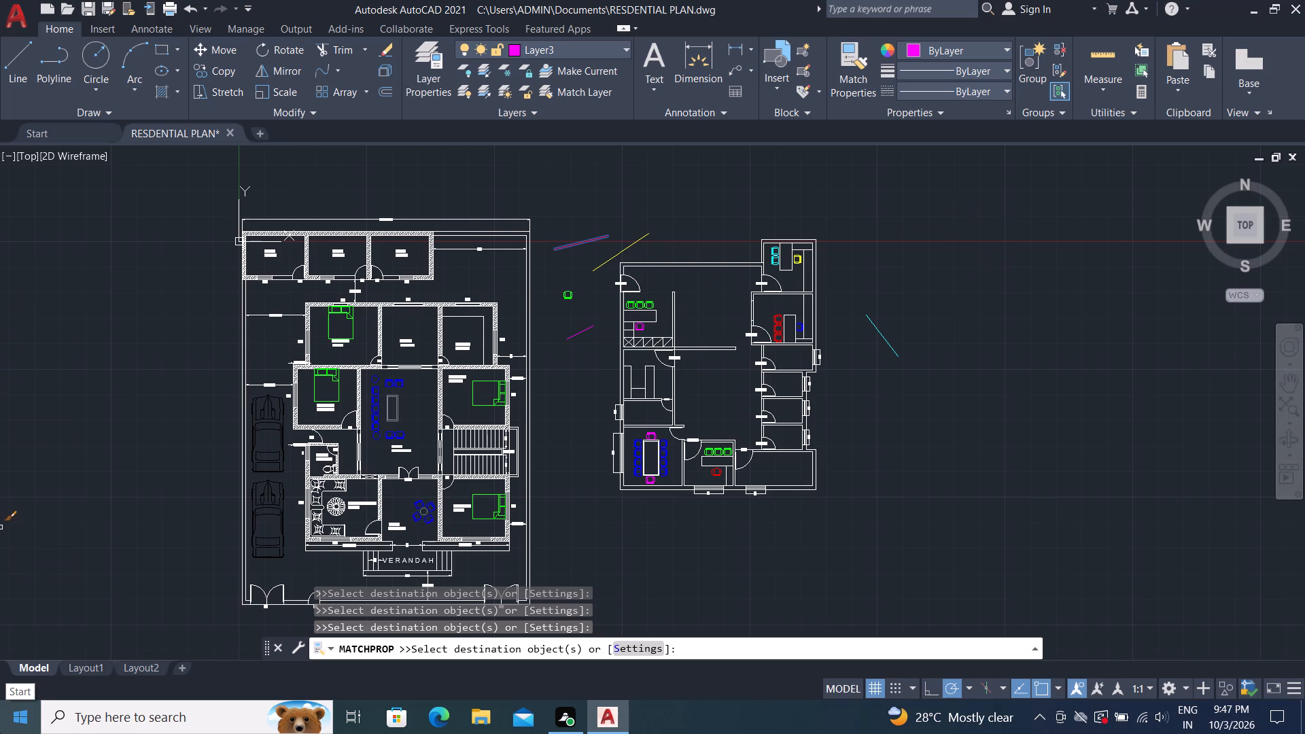
key(Escape)
key(Escape)
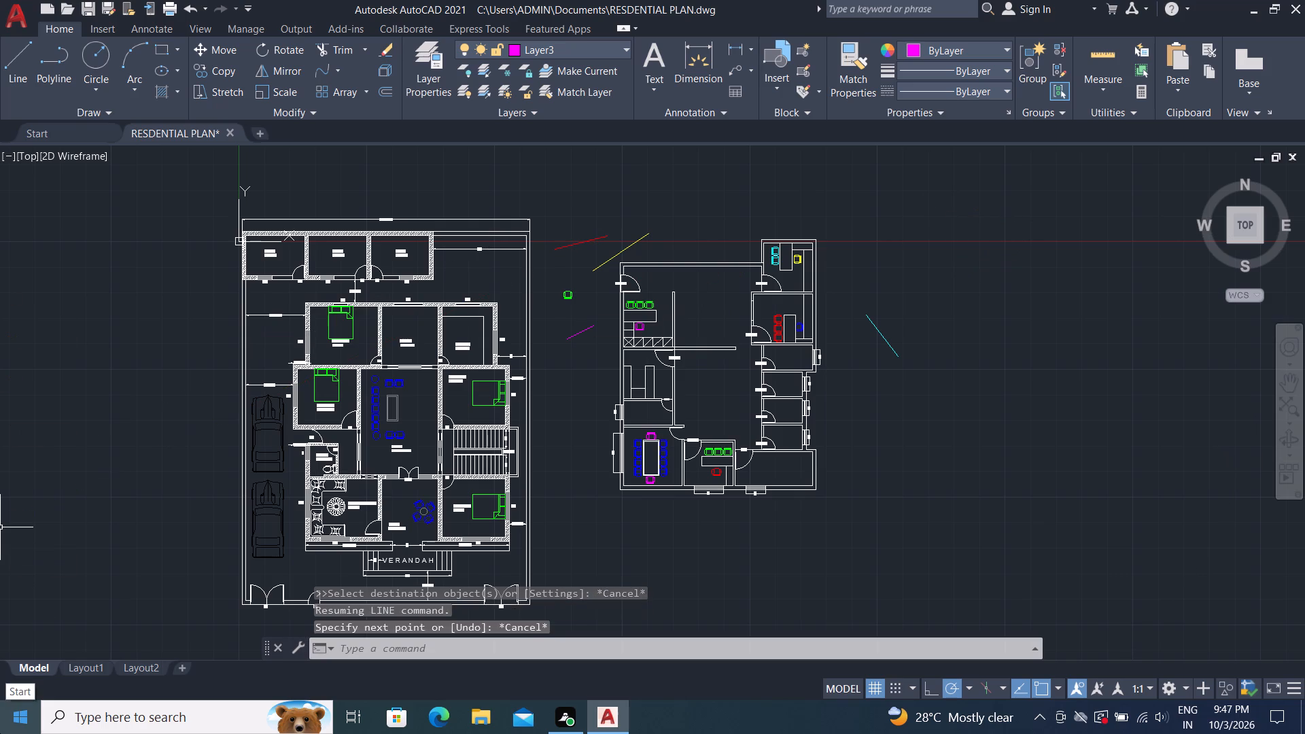
key(Escape)
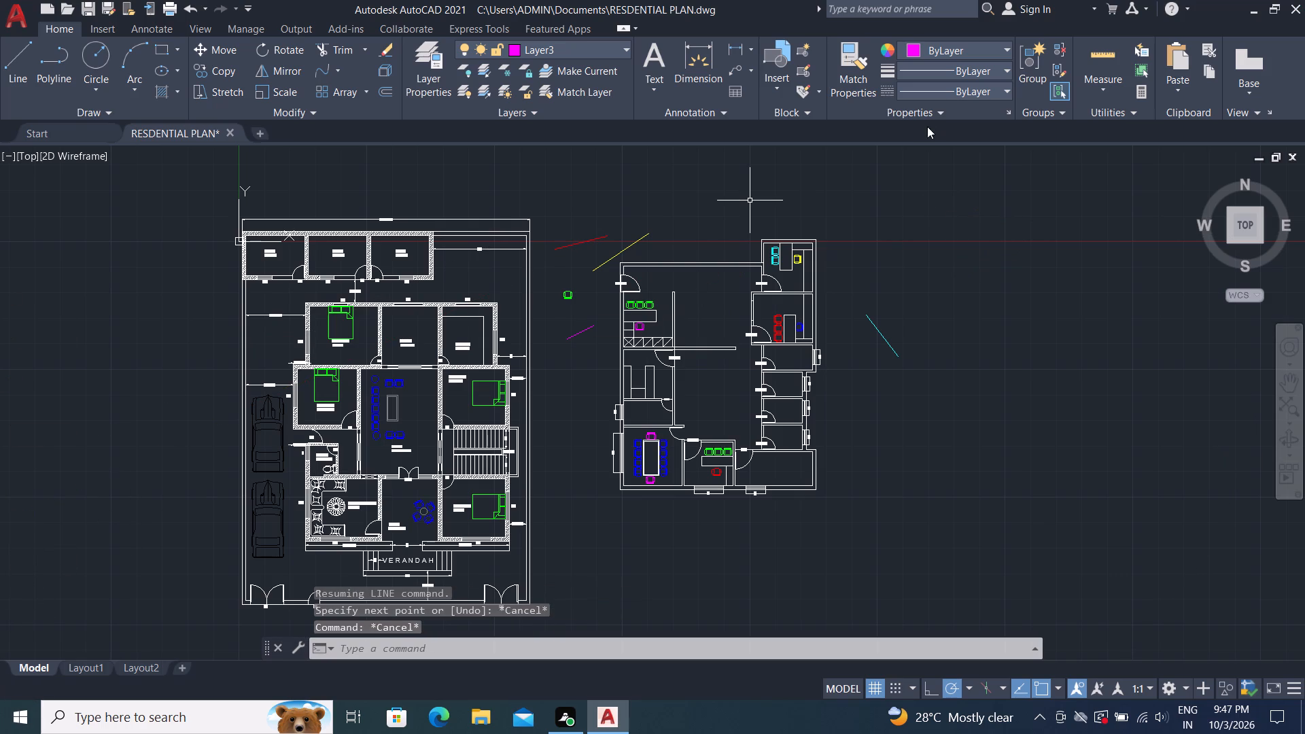
Match the magenta northwest-room armchair's properties onto the single armchairs at the desks in the northeast room, the room below it, and the south room.
click(855, 63)
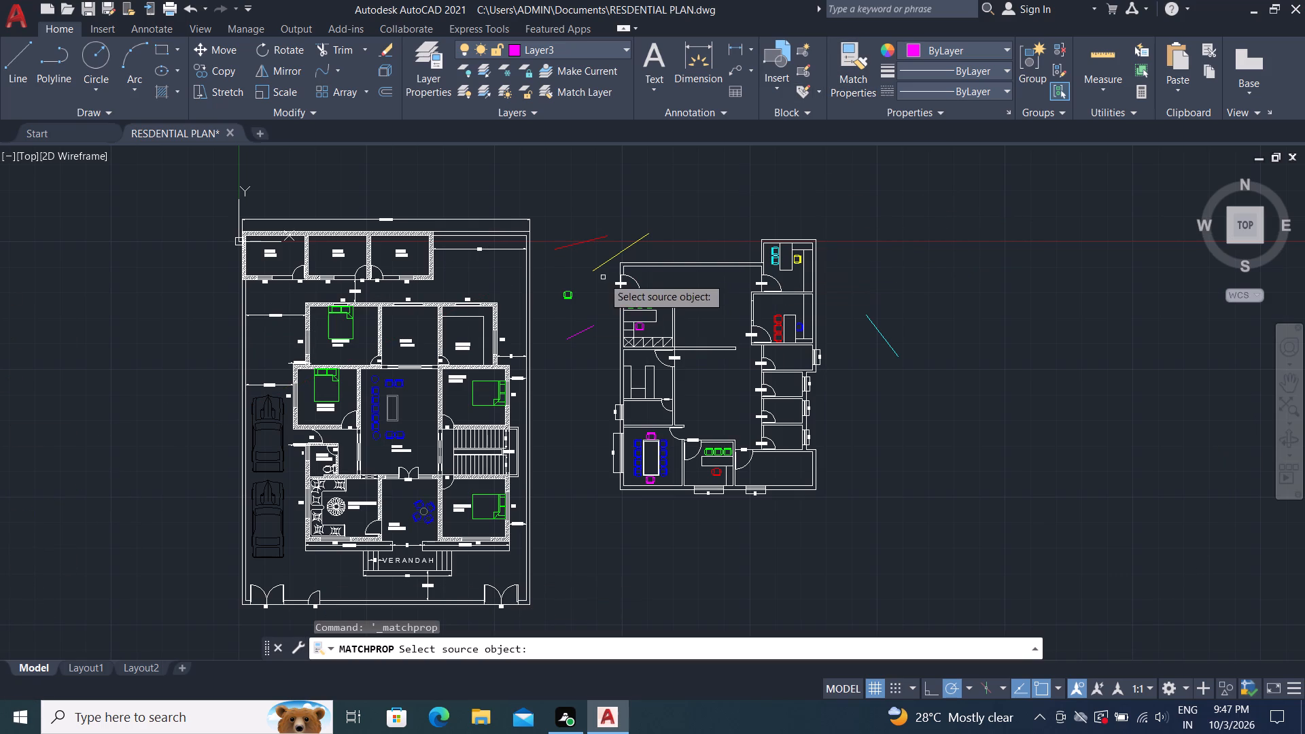
click(638, 328)
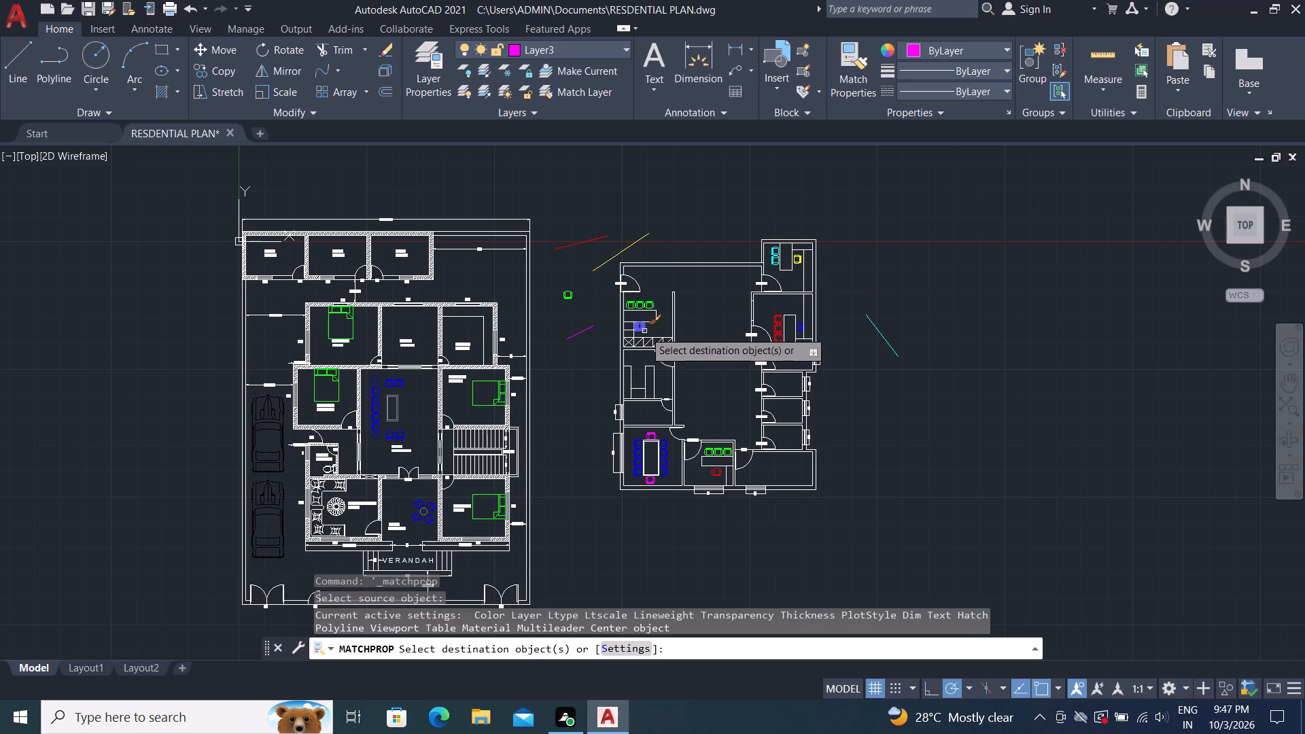
click(800, 259)
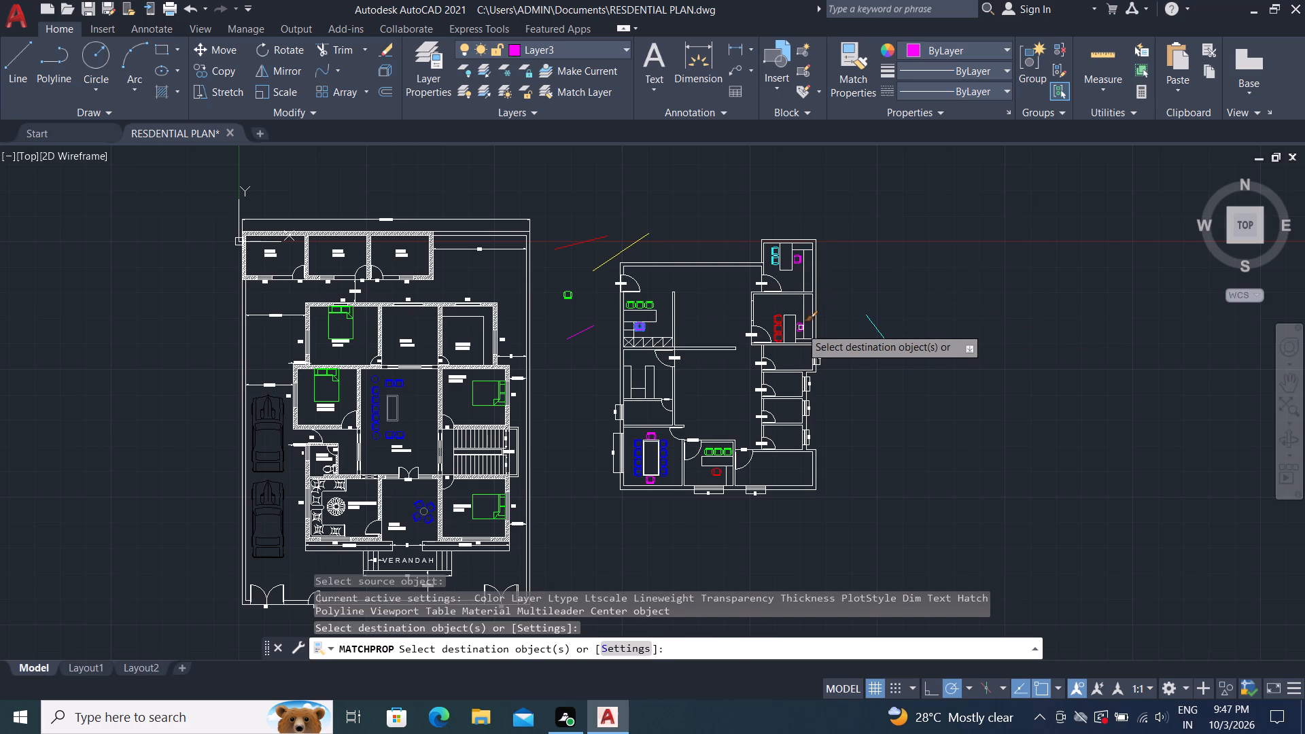
click(801, 328)
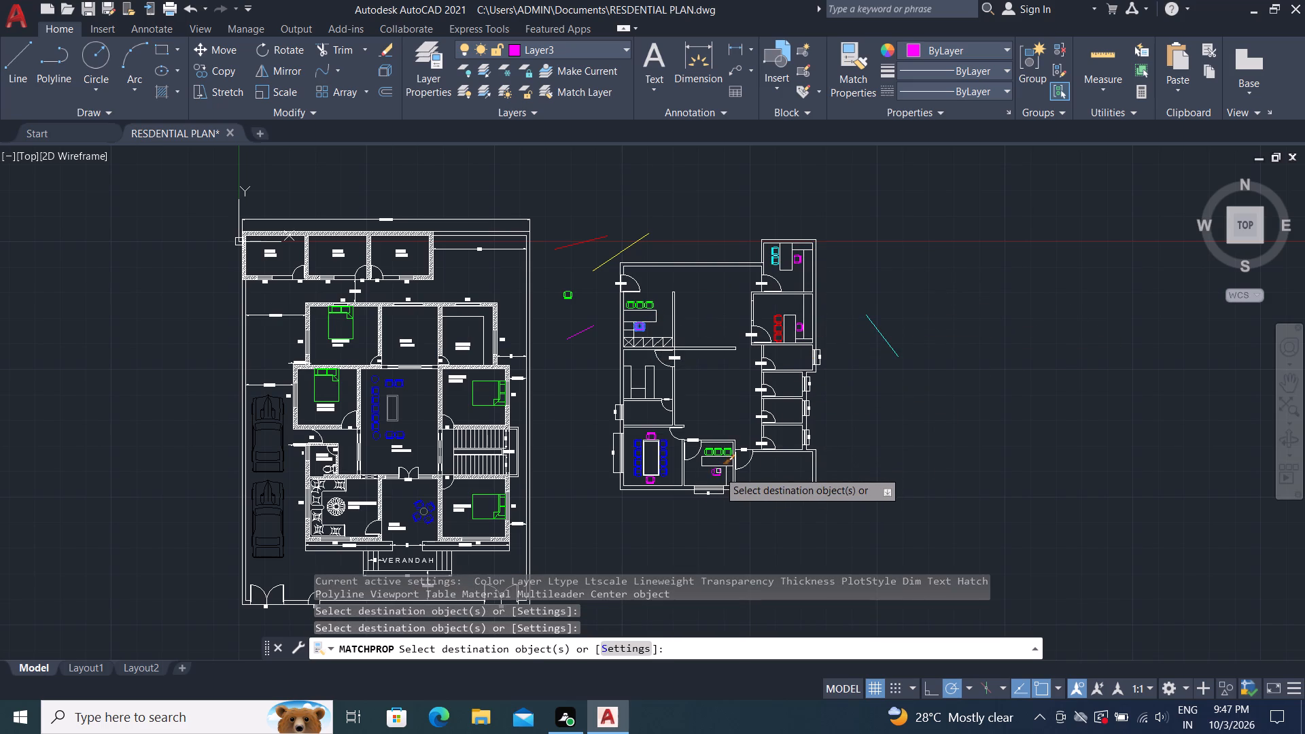
click(718, 471)
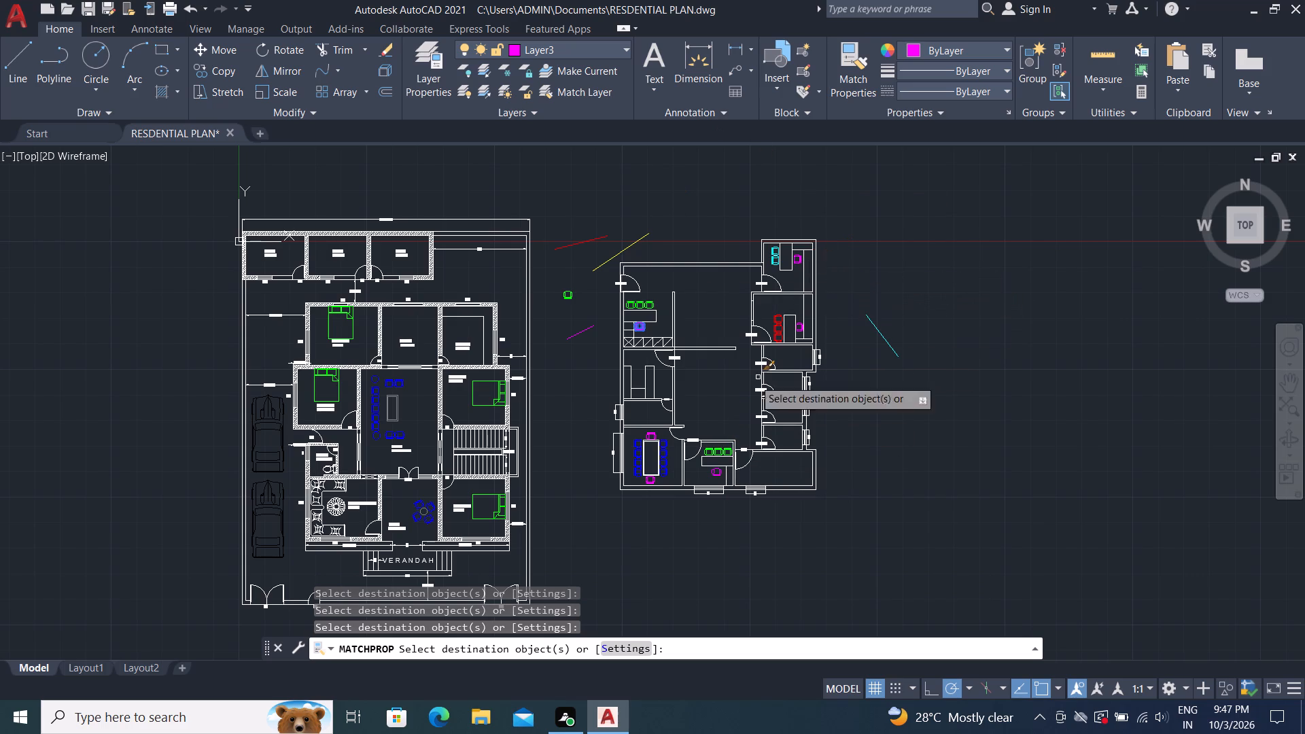
Make the yellow Layer5 current and draw a short steep sample line in the empty area just west of the southwest meeting room.
scroll(718, 453, up, 2)
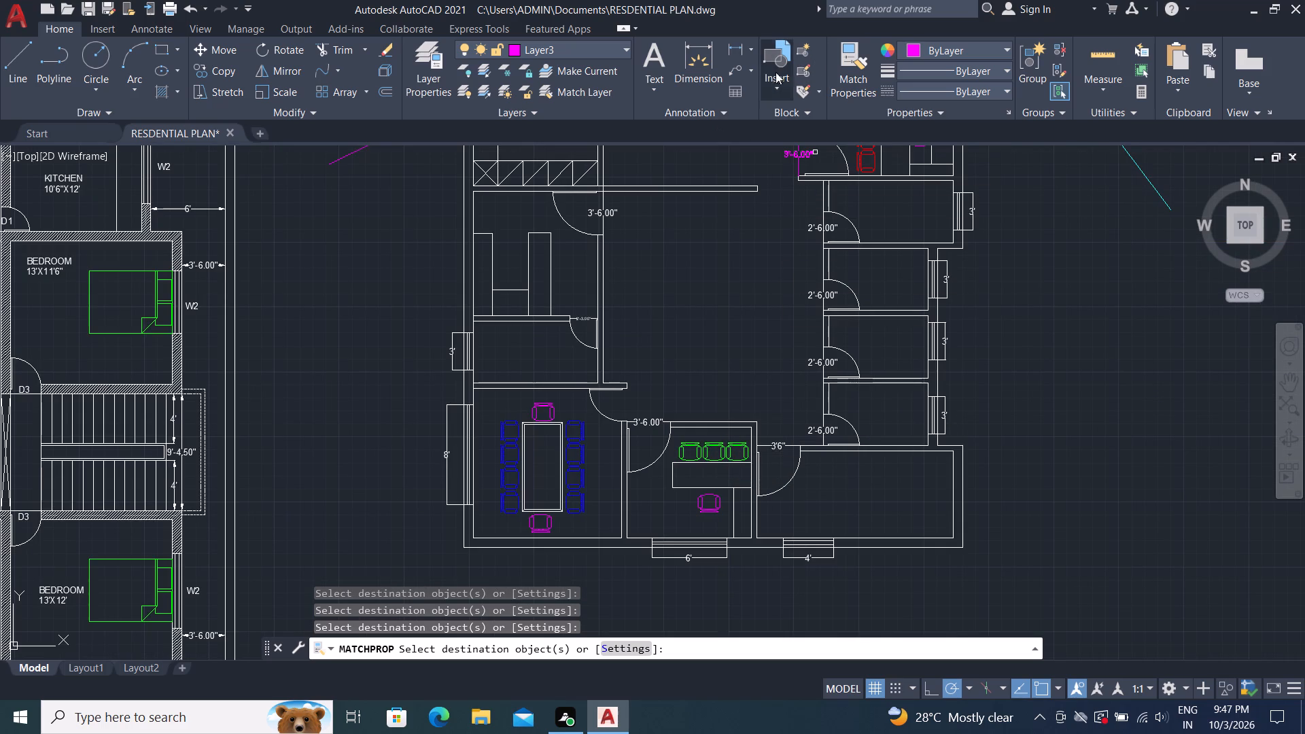
click(583, 51)
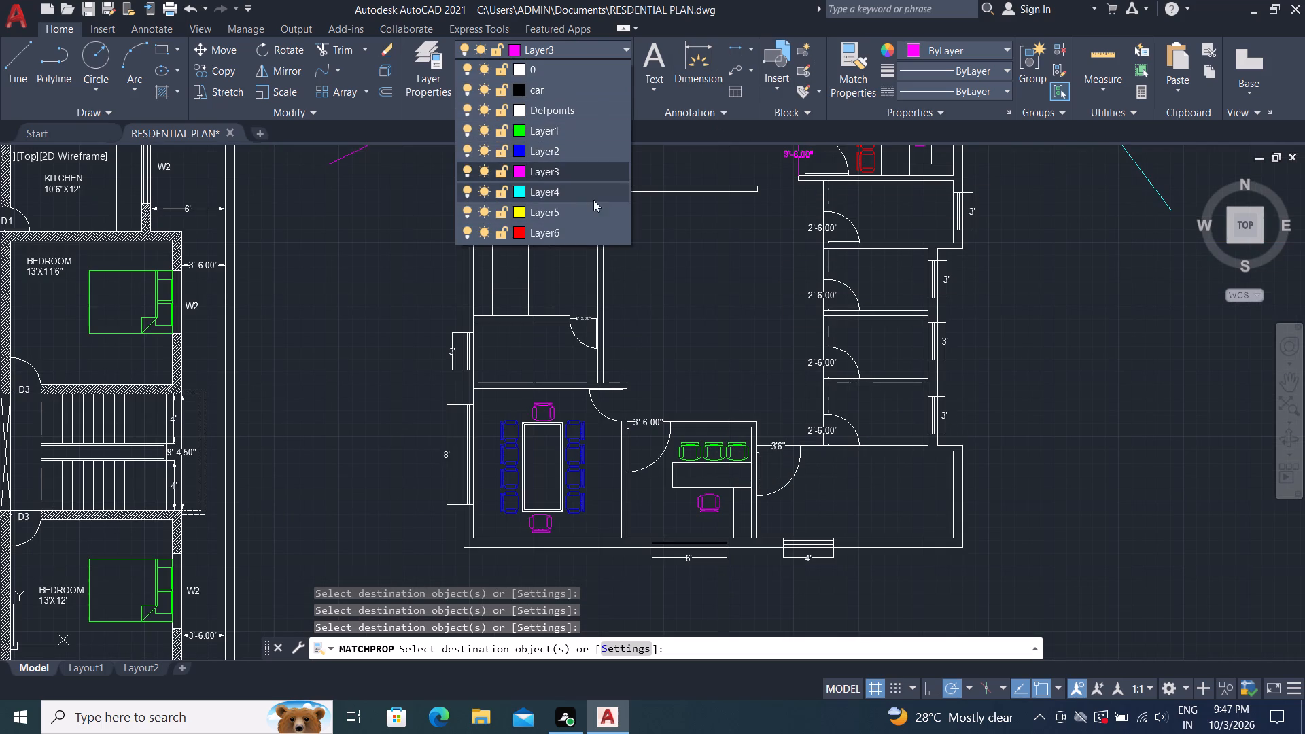
click(597, 213)
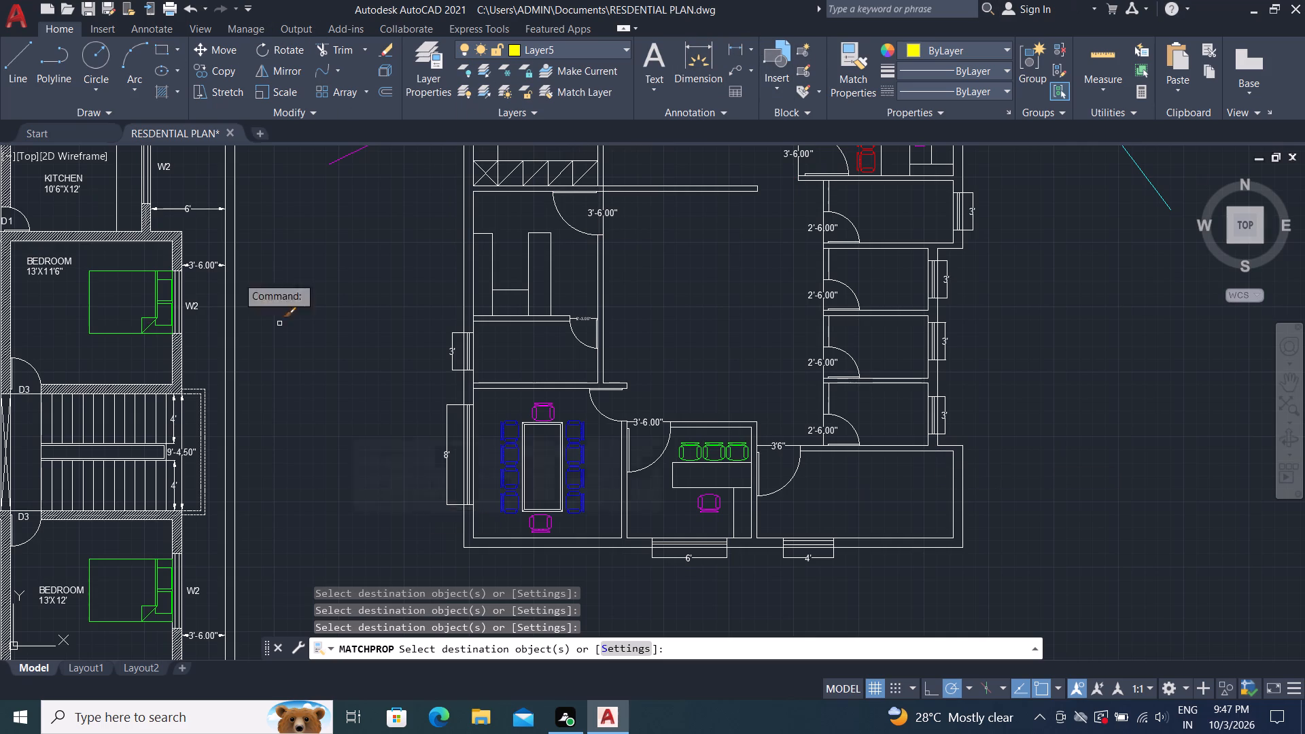
click(7, 61)
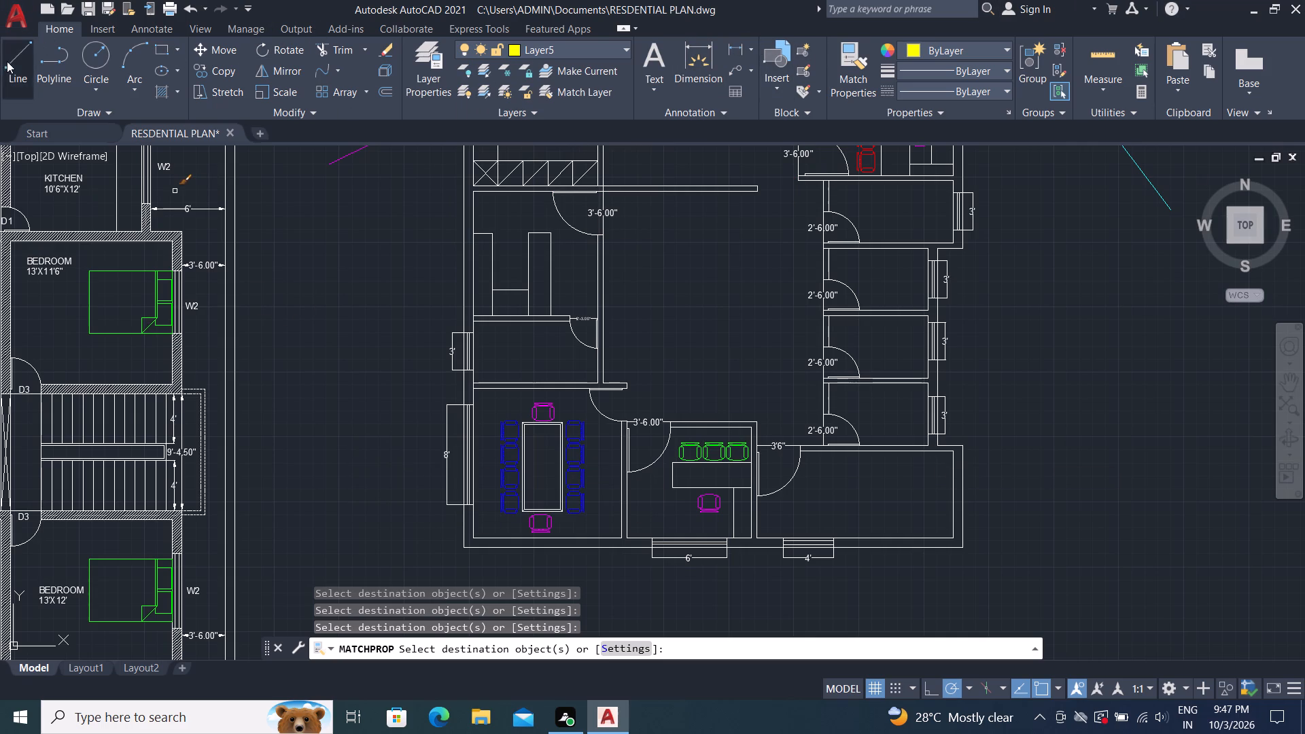
click(370, 455)
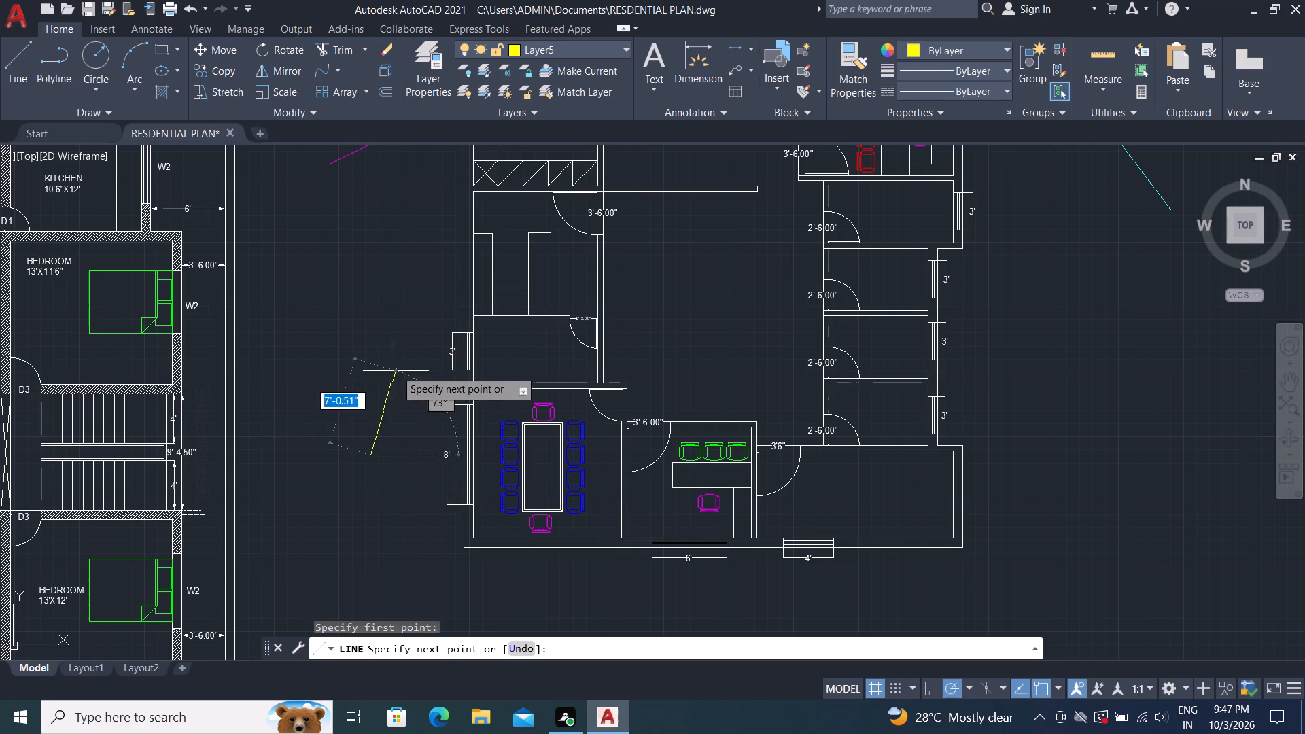
click(396, 346)
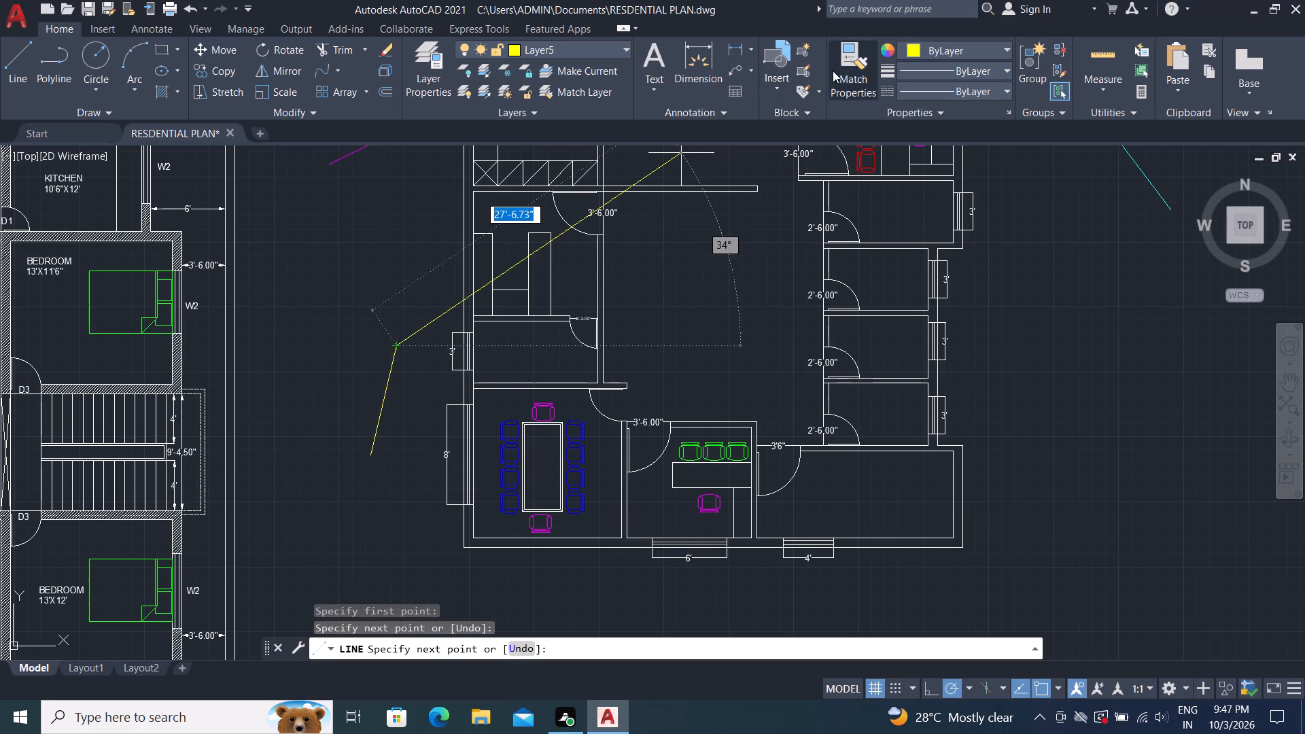
Match the new yellow line's properties onto the three green armchairs north of the south room's desk.
click(855, 56)
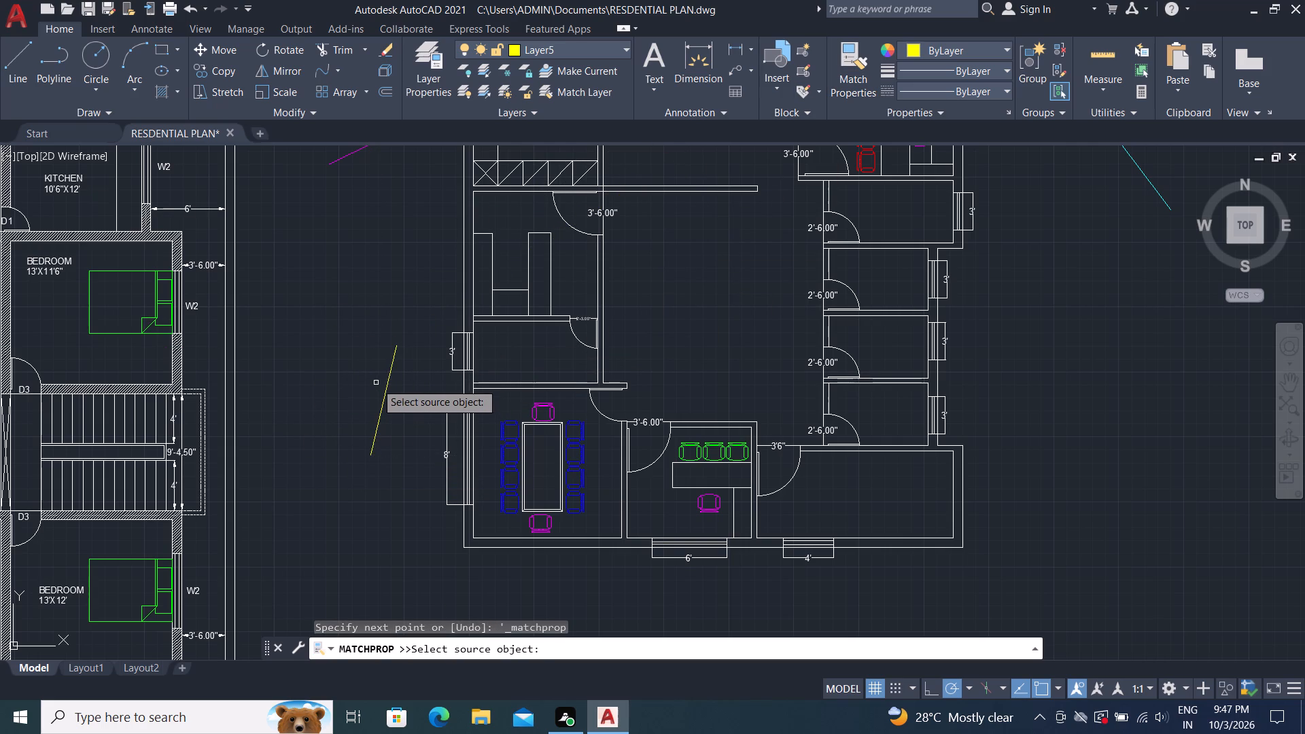
click(386, 388)
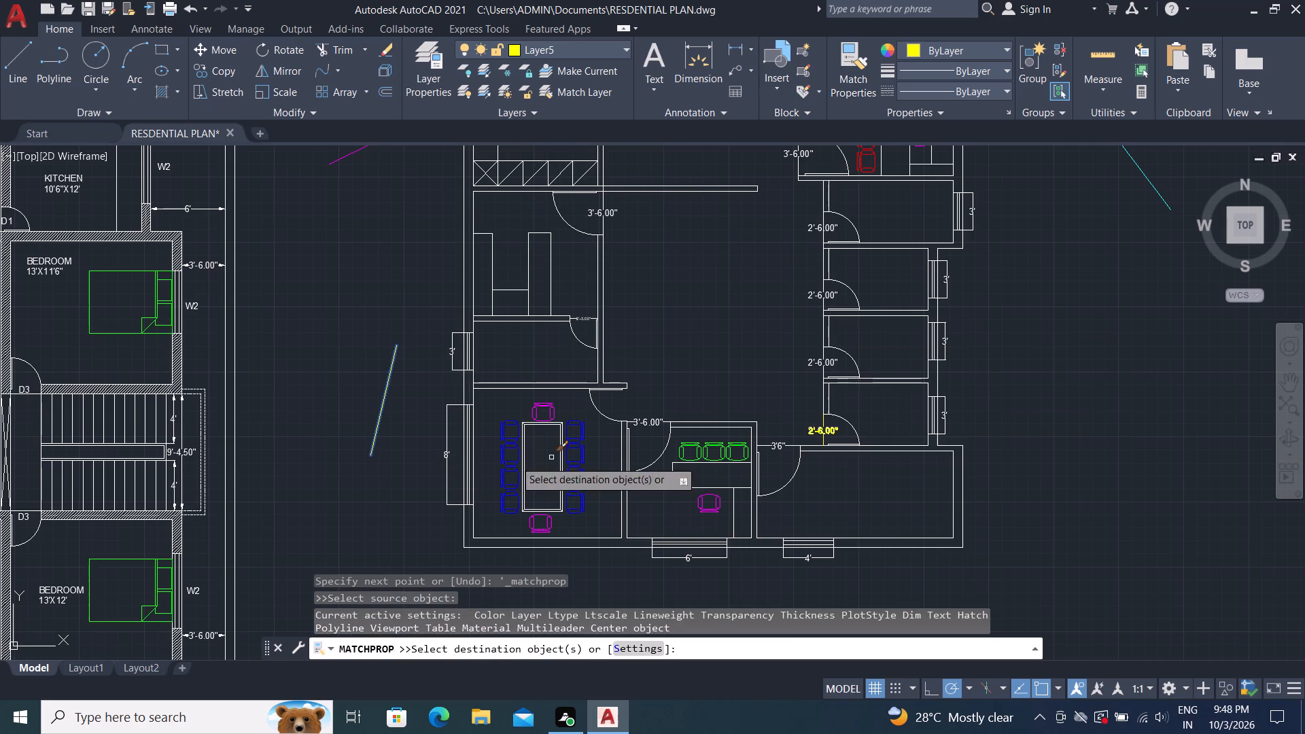
click(684, 445)
click(710, 443)
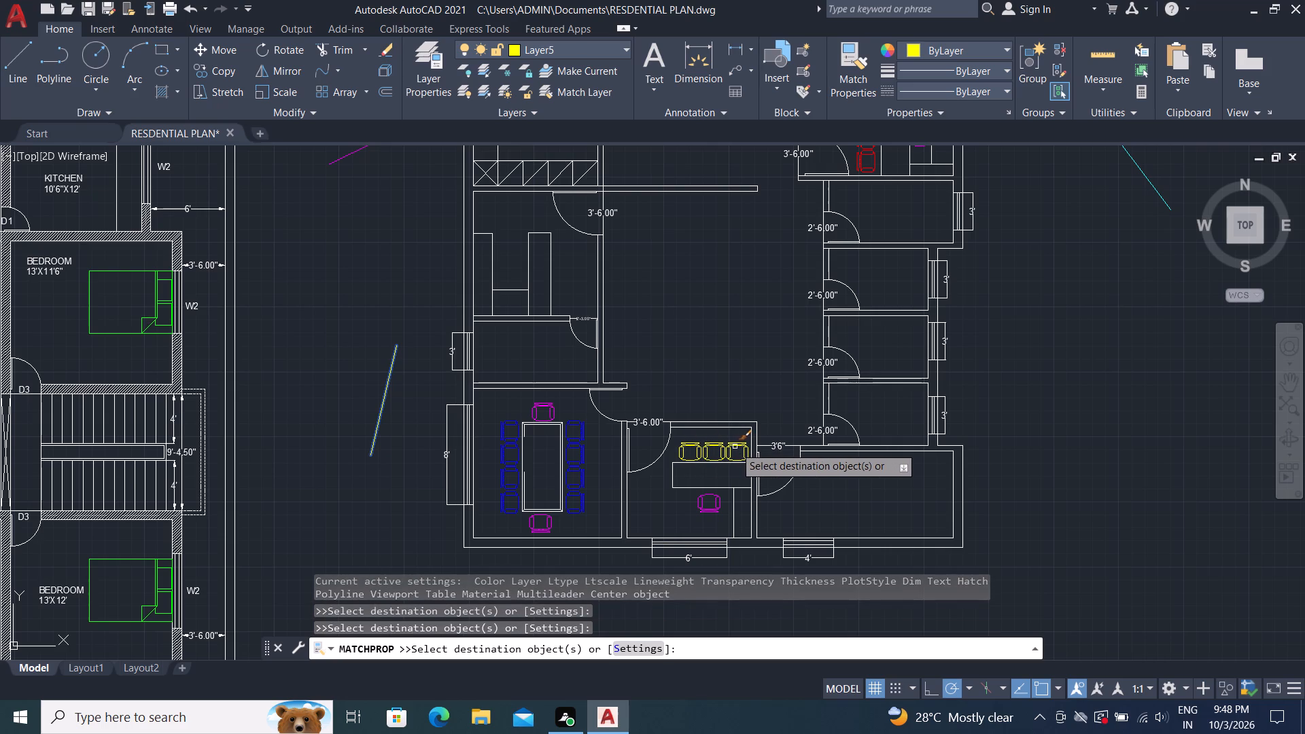
click(735, 447)
scroll(725, 452, down, 1)
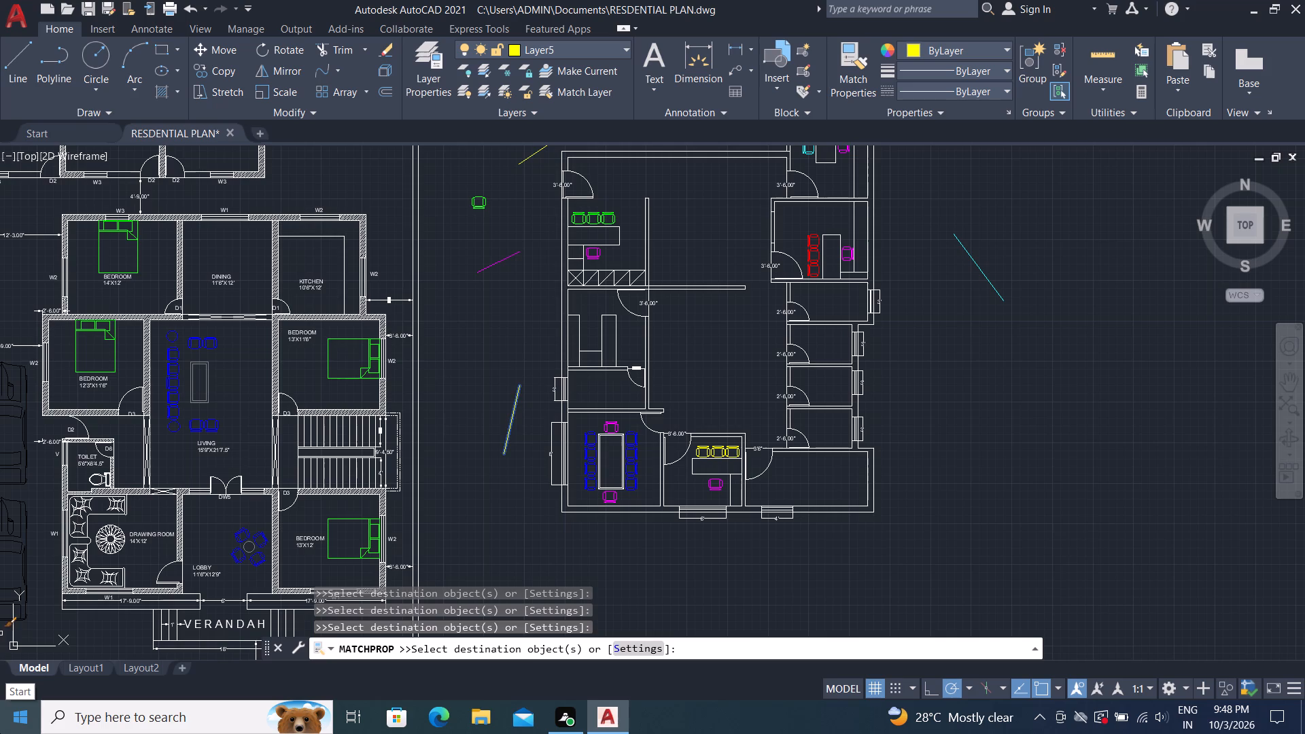
key(Escape)
key(Escape)
key(Escape)
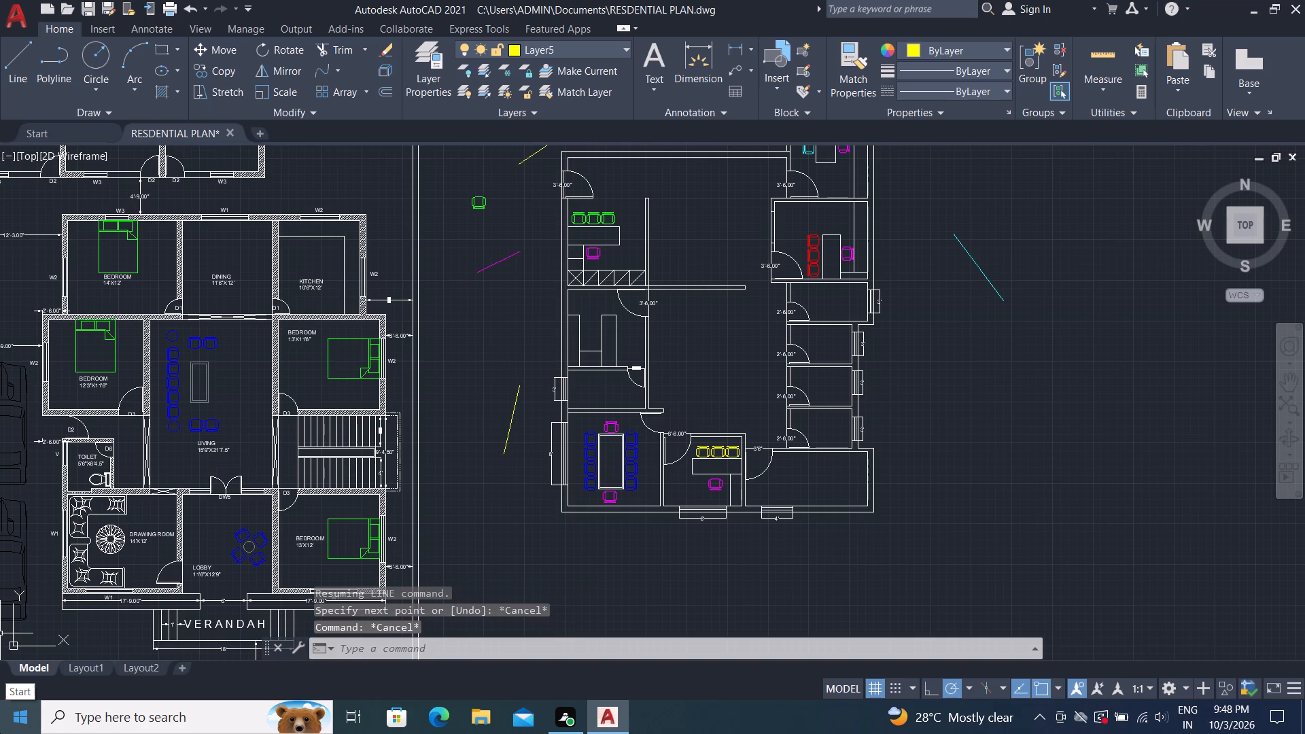
key(Escape)
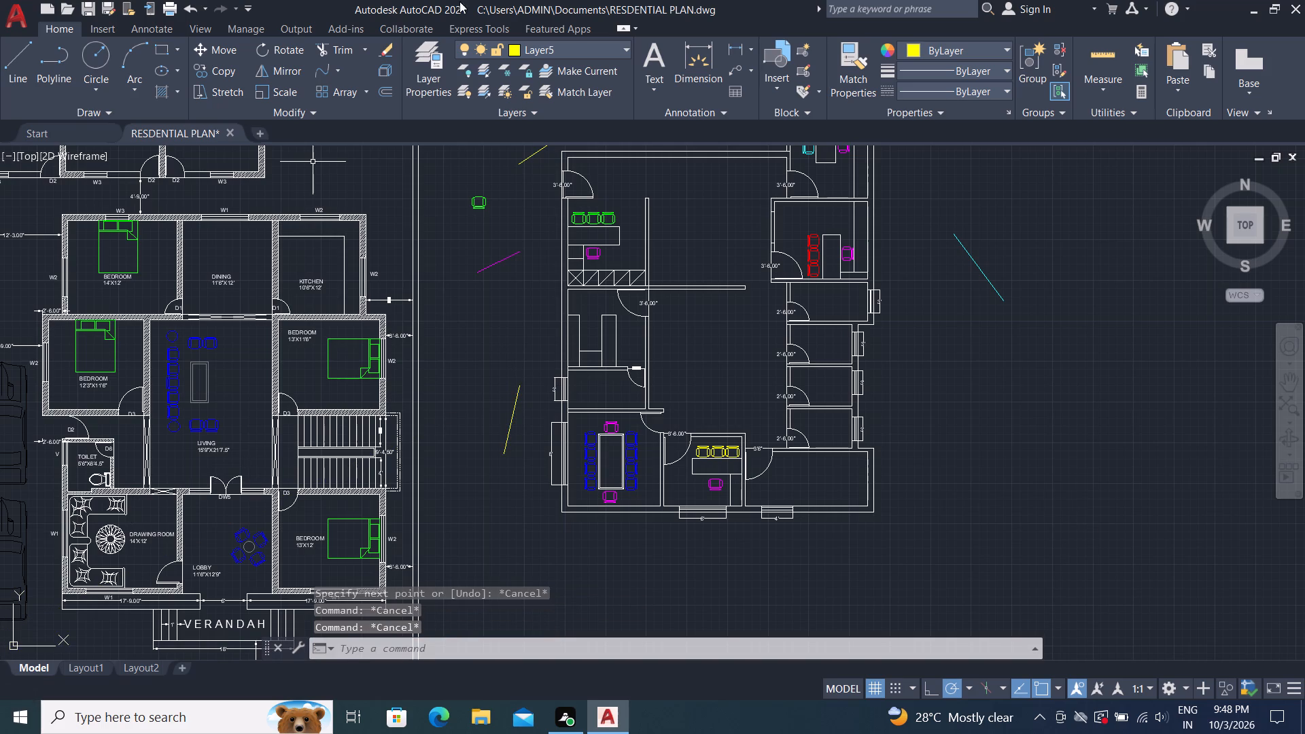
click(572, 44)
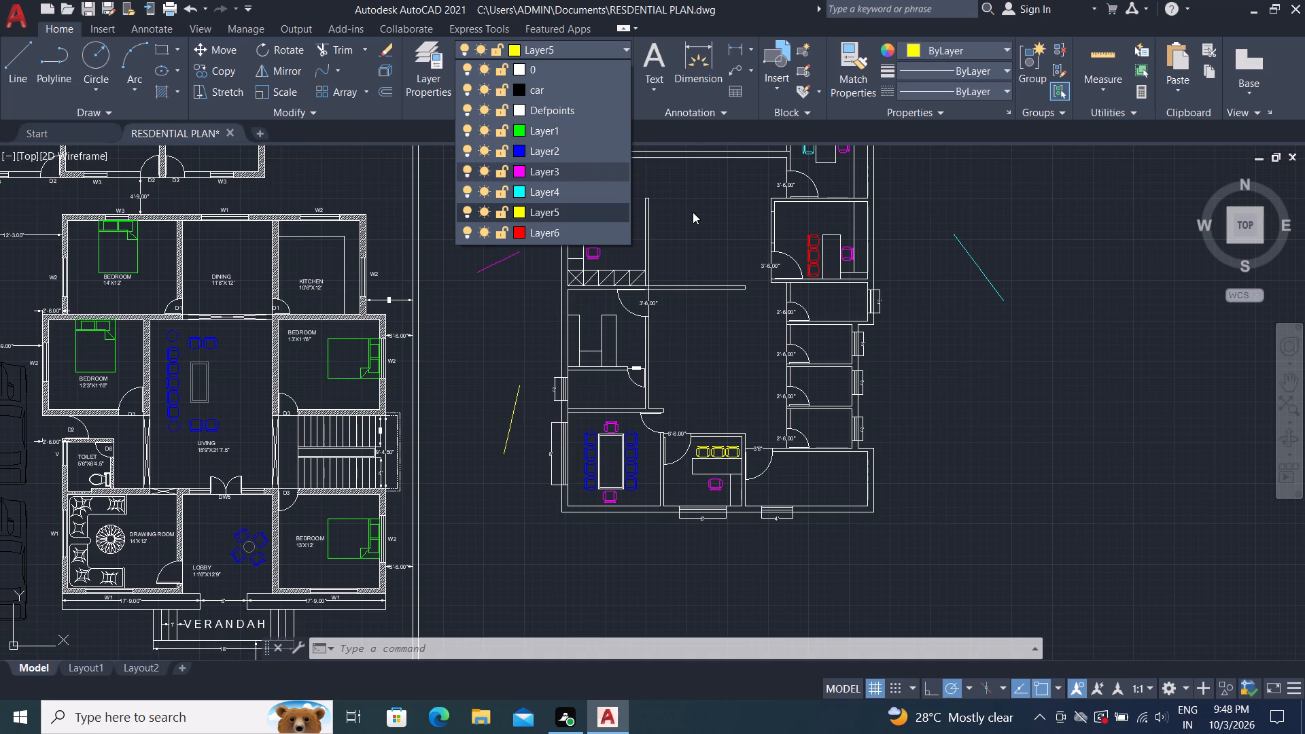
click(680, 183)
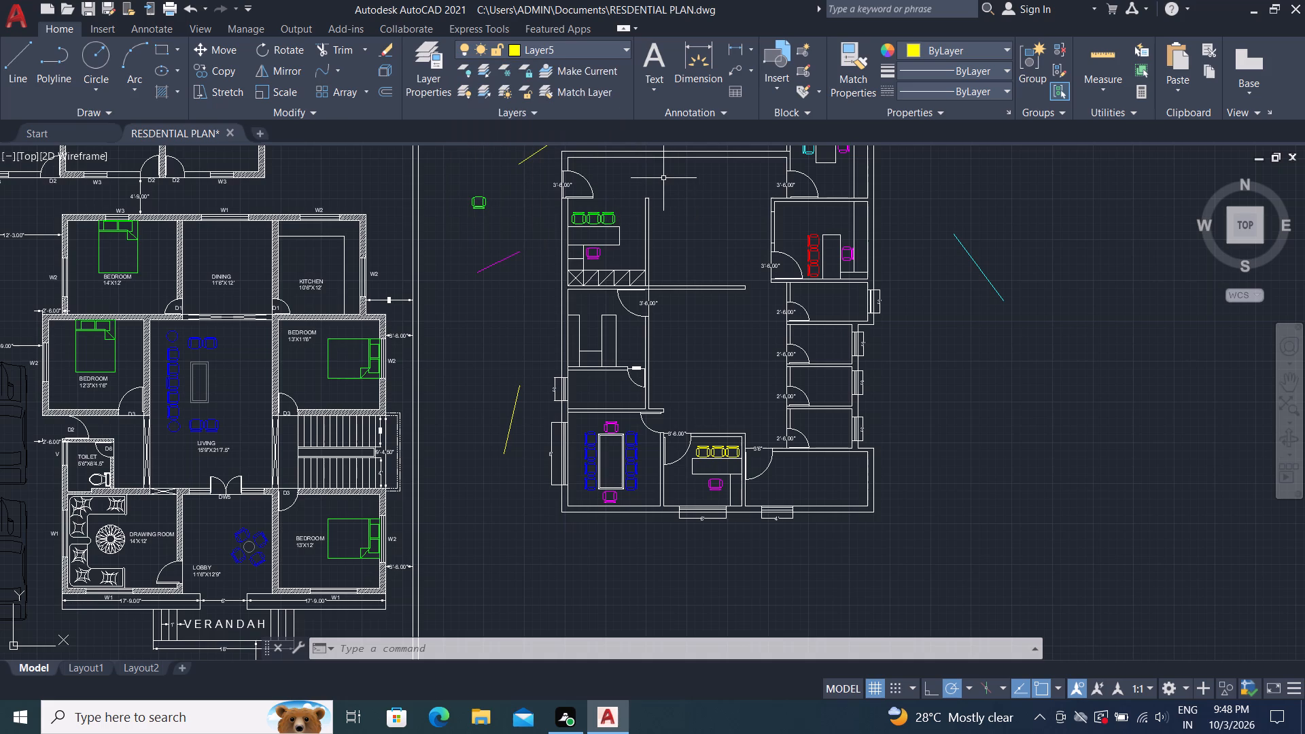
Delete the two yellow sample lines, the magenta and cyan sample lines, and the spare green armchair outside the office plan.
click(523, 160)
click(483, 202)
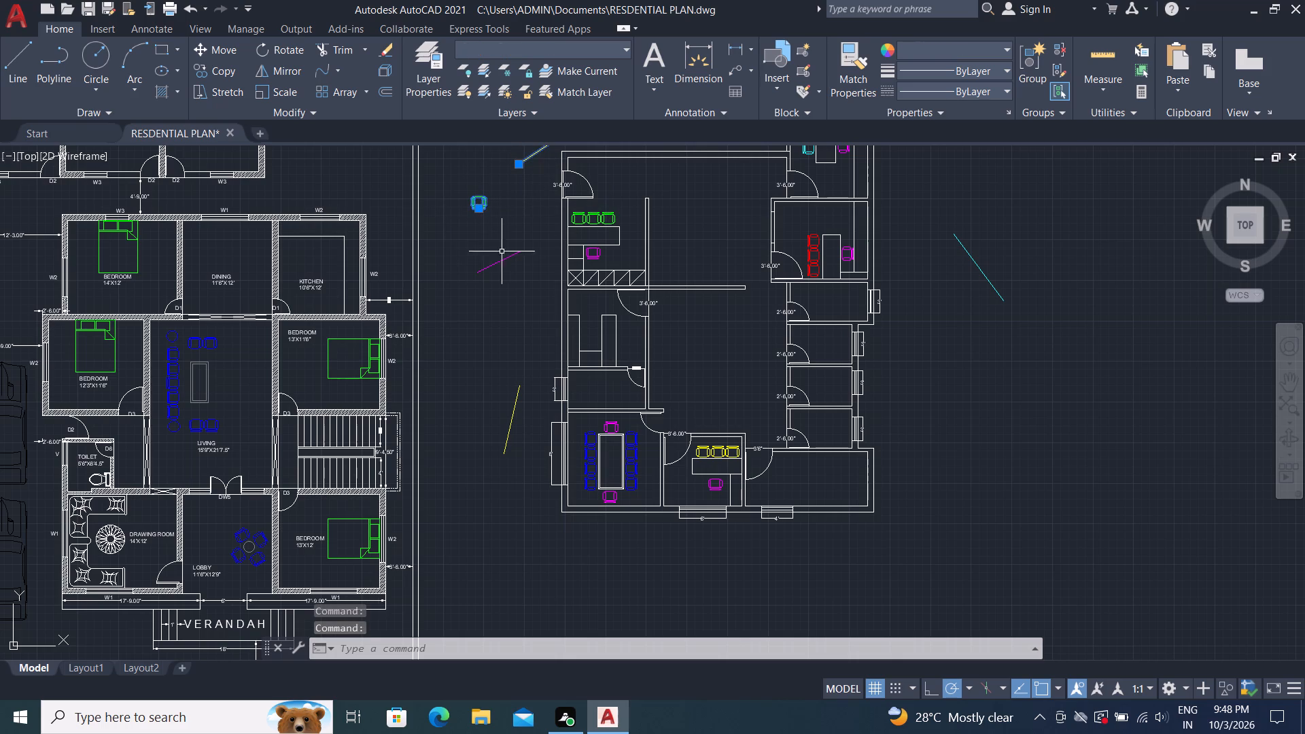
click(504, 260)
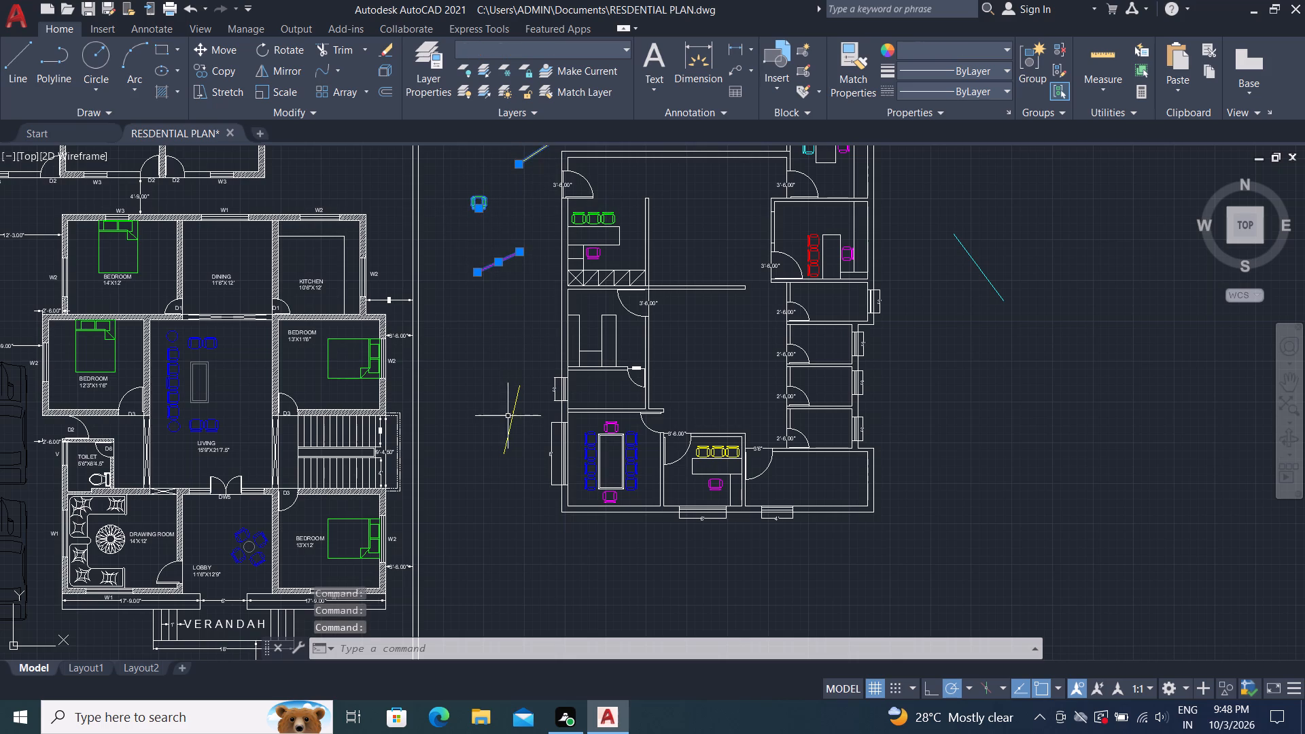
click(512, 418)
click(967, 252)
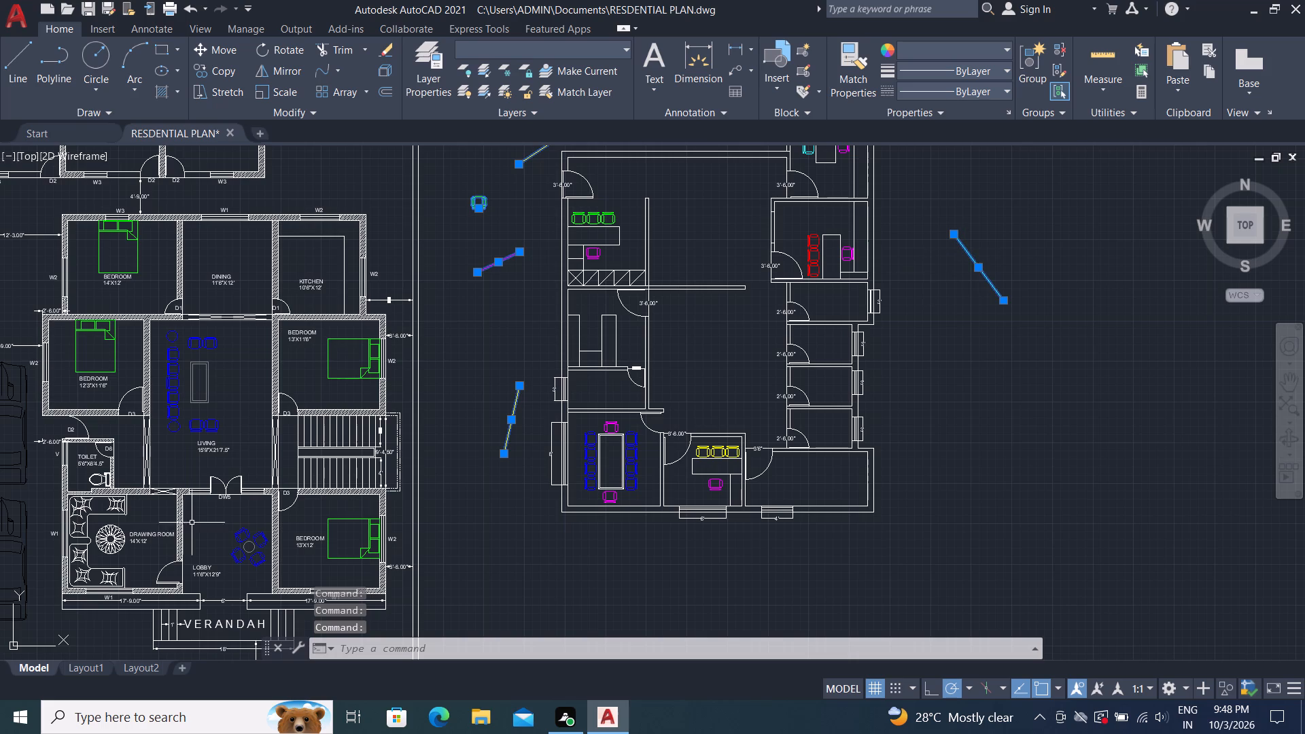
key(Delete)
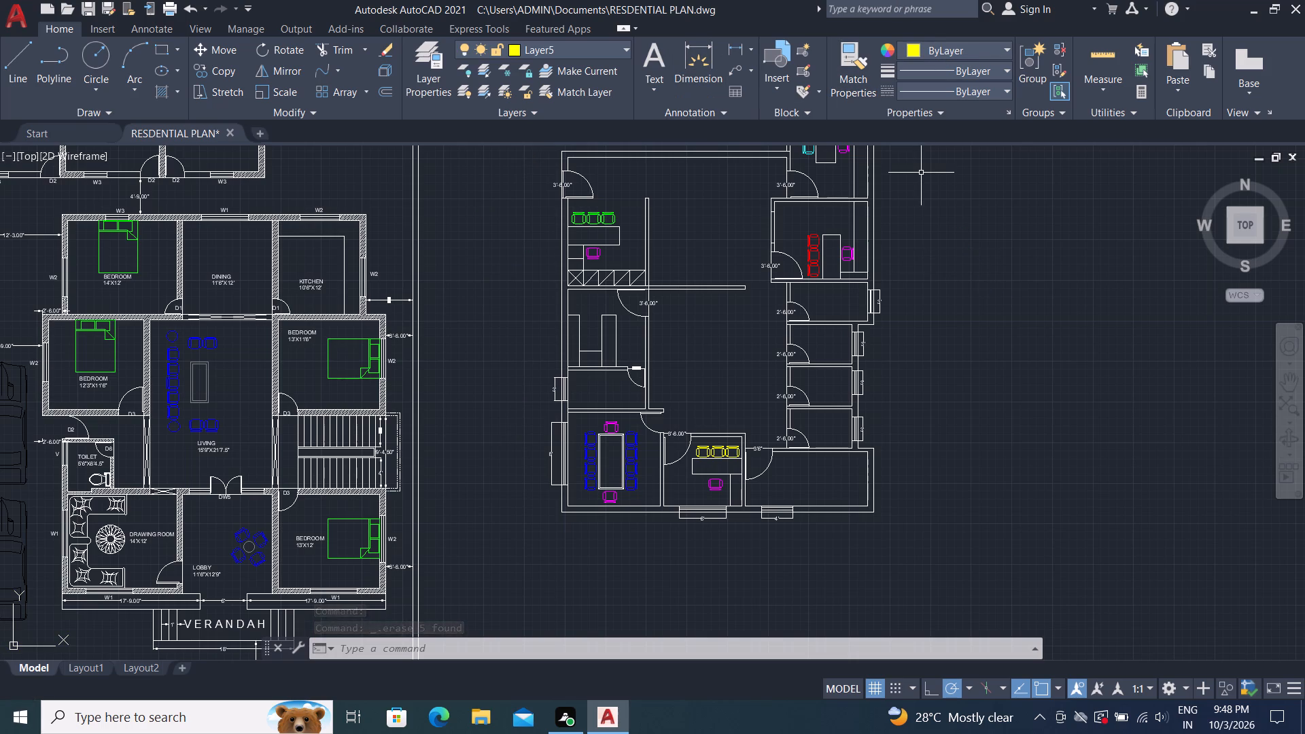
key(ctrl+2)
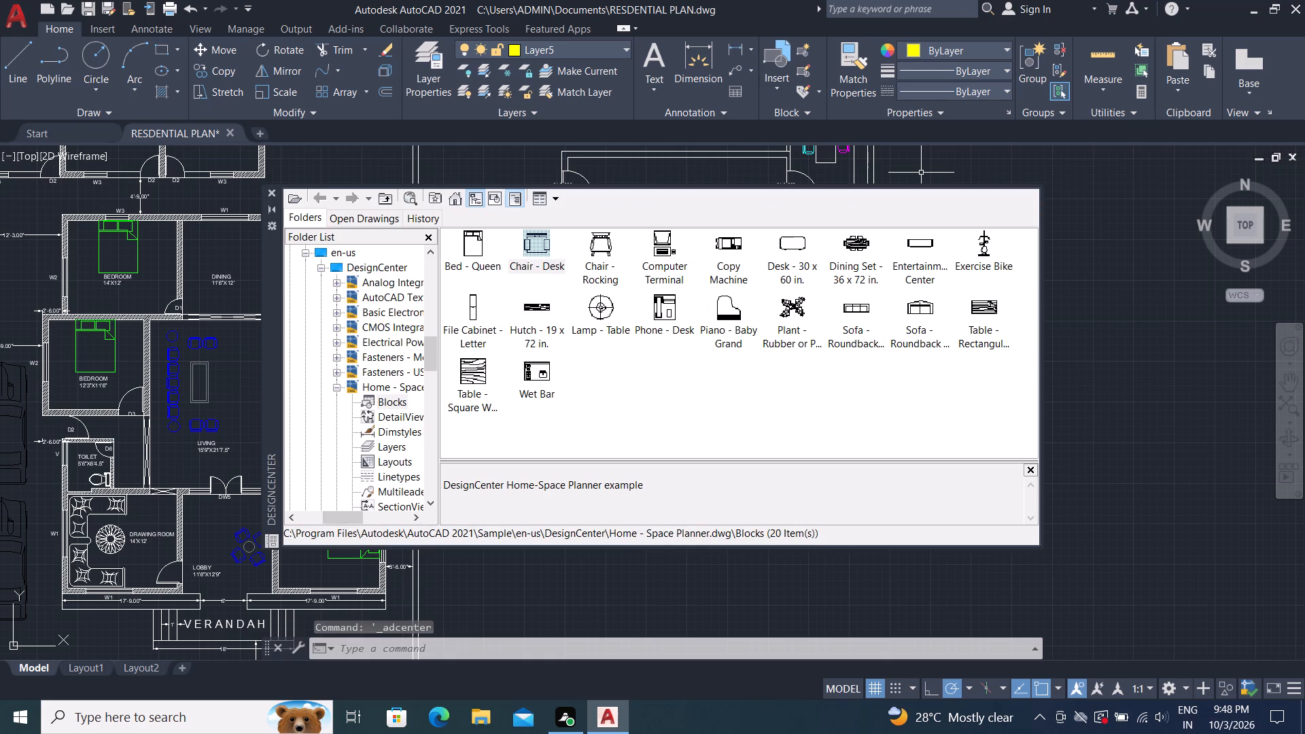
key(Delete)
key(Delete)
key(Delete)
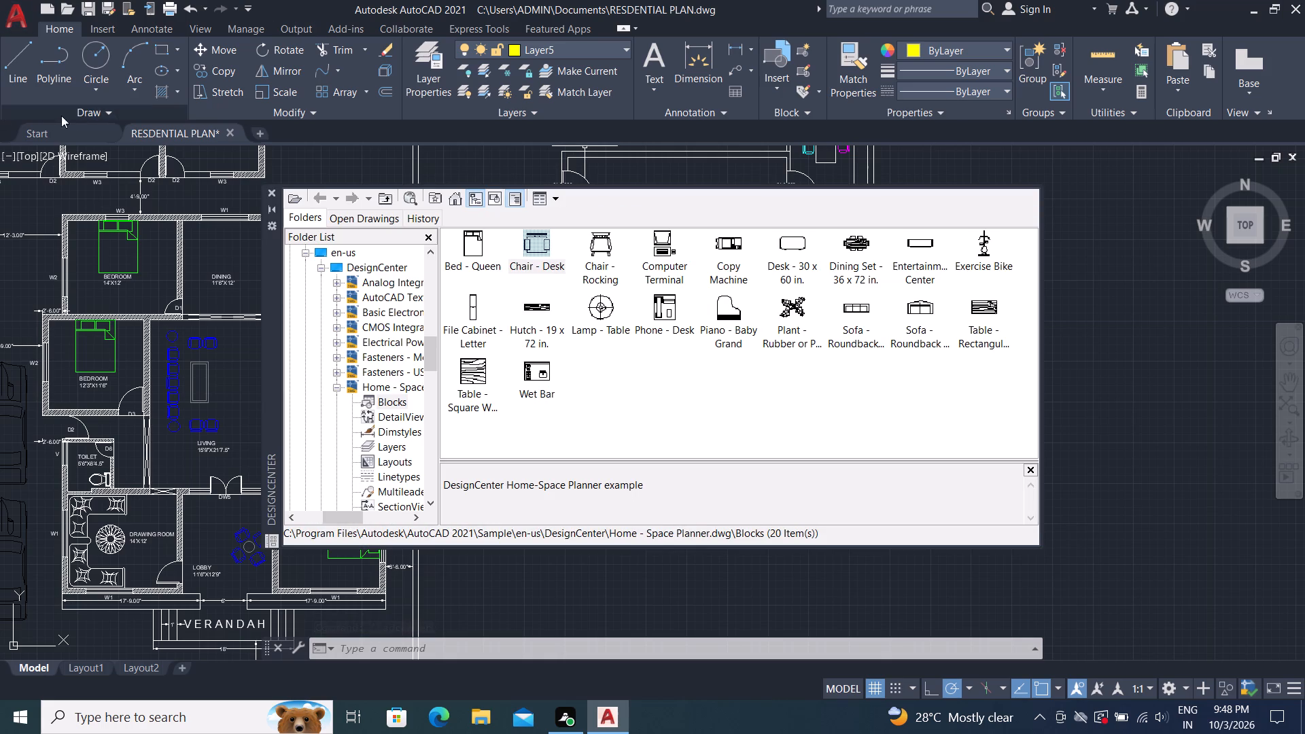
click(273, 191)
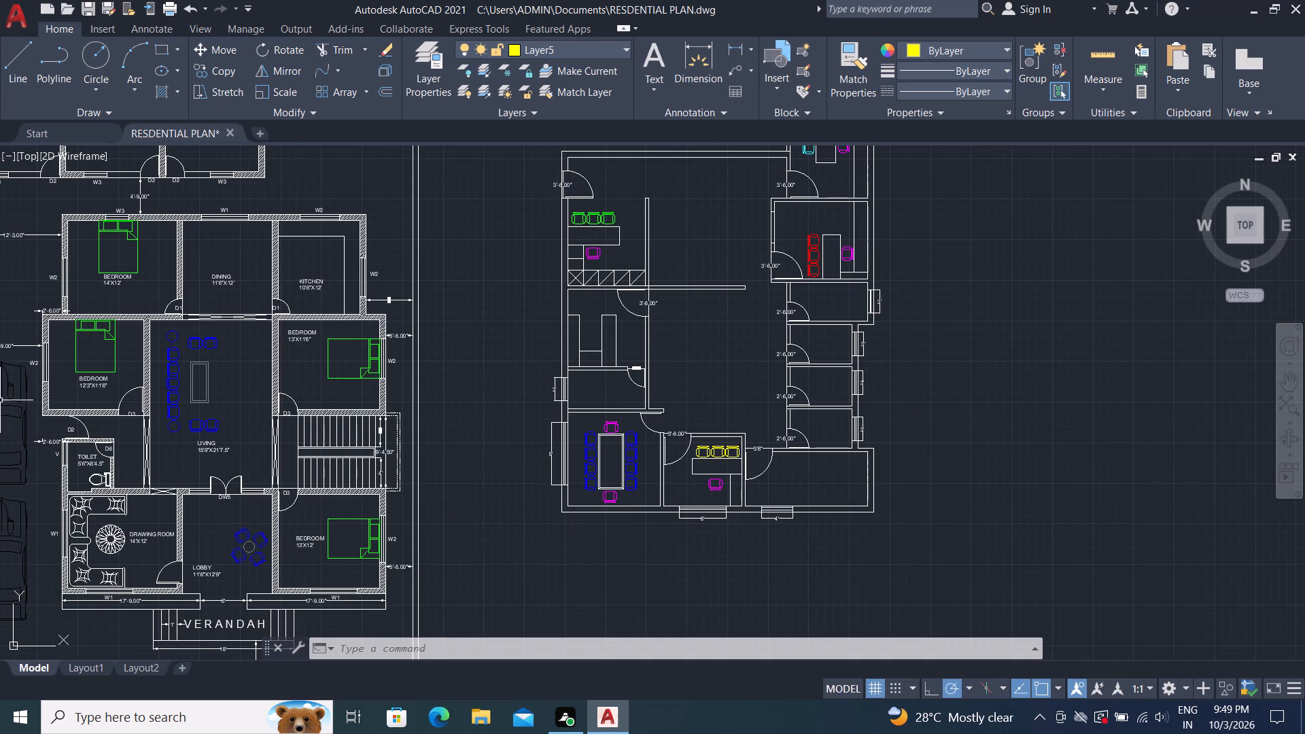
Insert the Dining Set - 36 x 72 in. block from DesignCenter at scale 1 and rotation 0 above the DINING room label.
key(ctrl+2)
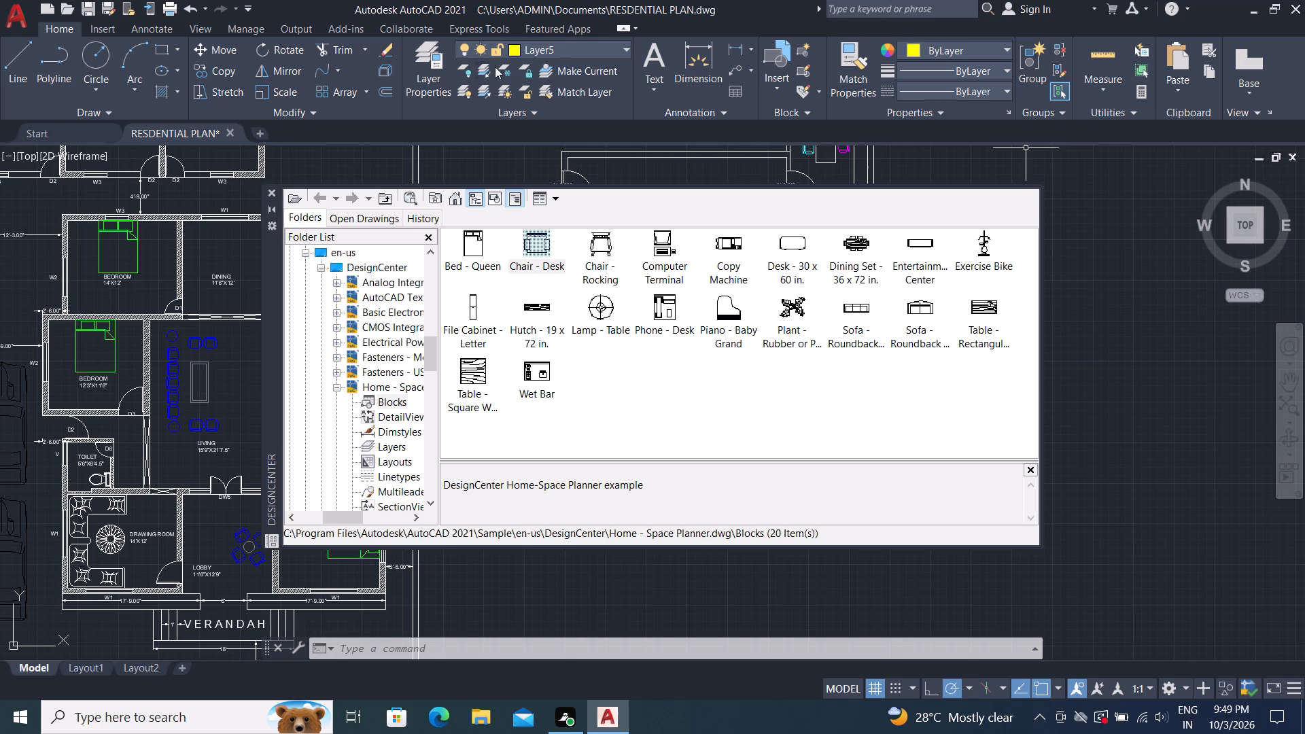
click(858, 244)
right_click(856, 249)
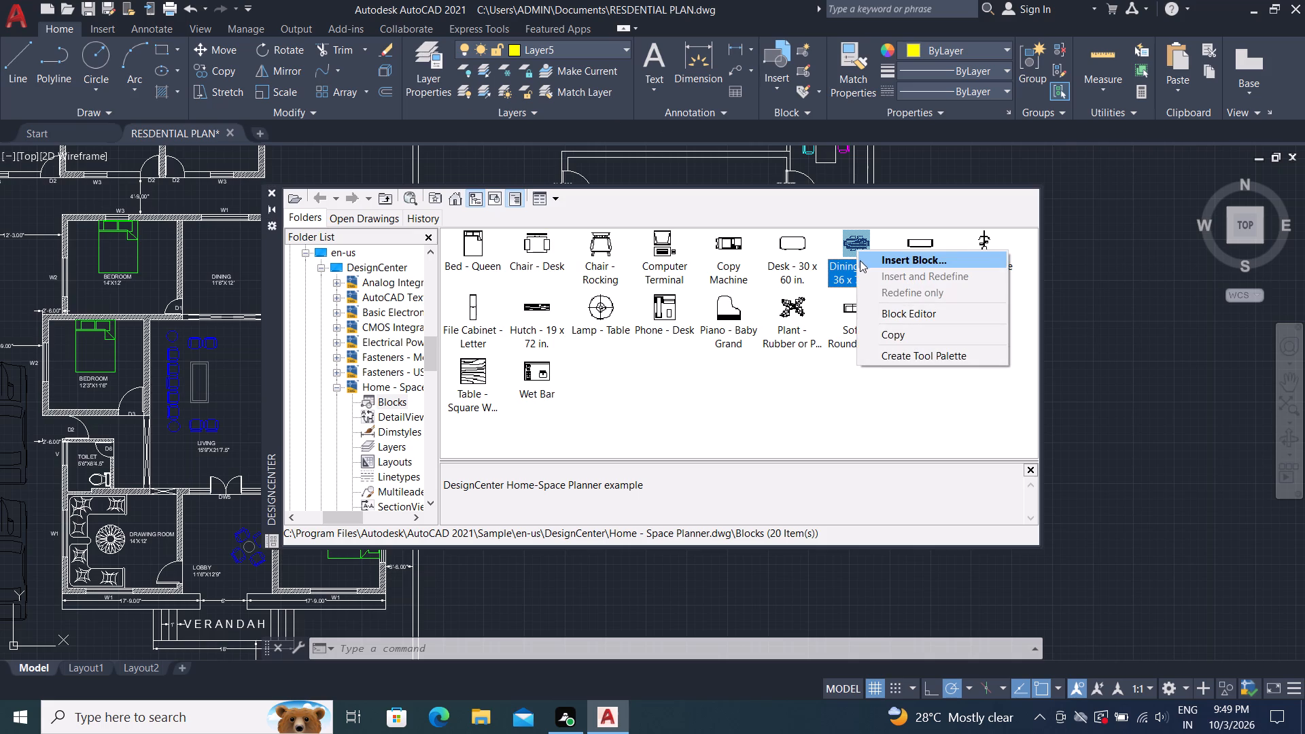
click(862, 255)
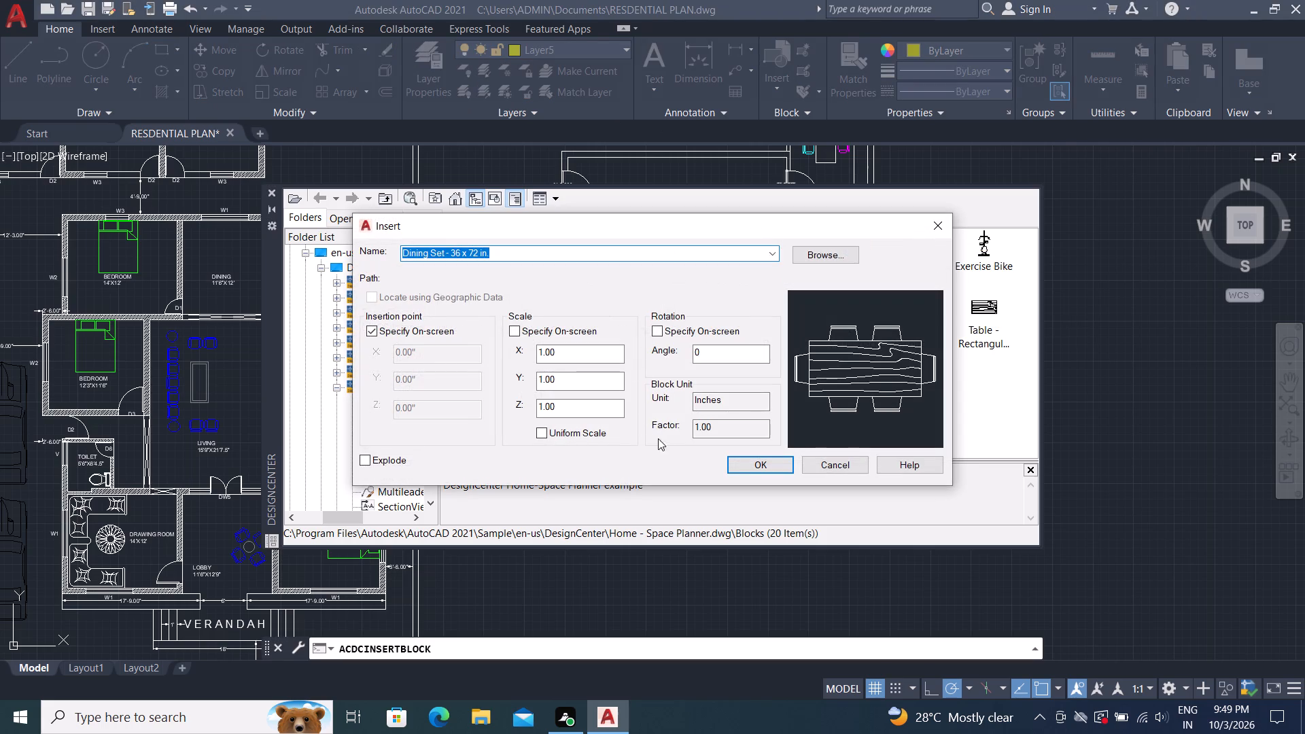
click(750, 467)
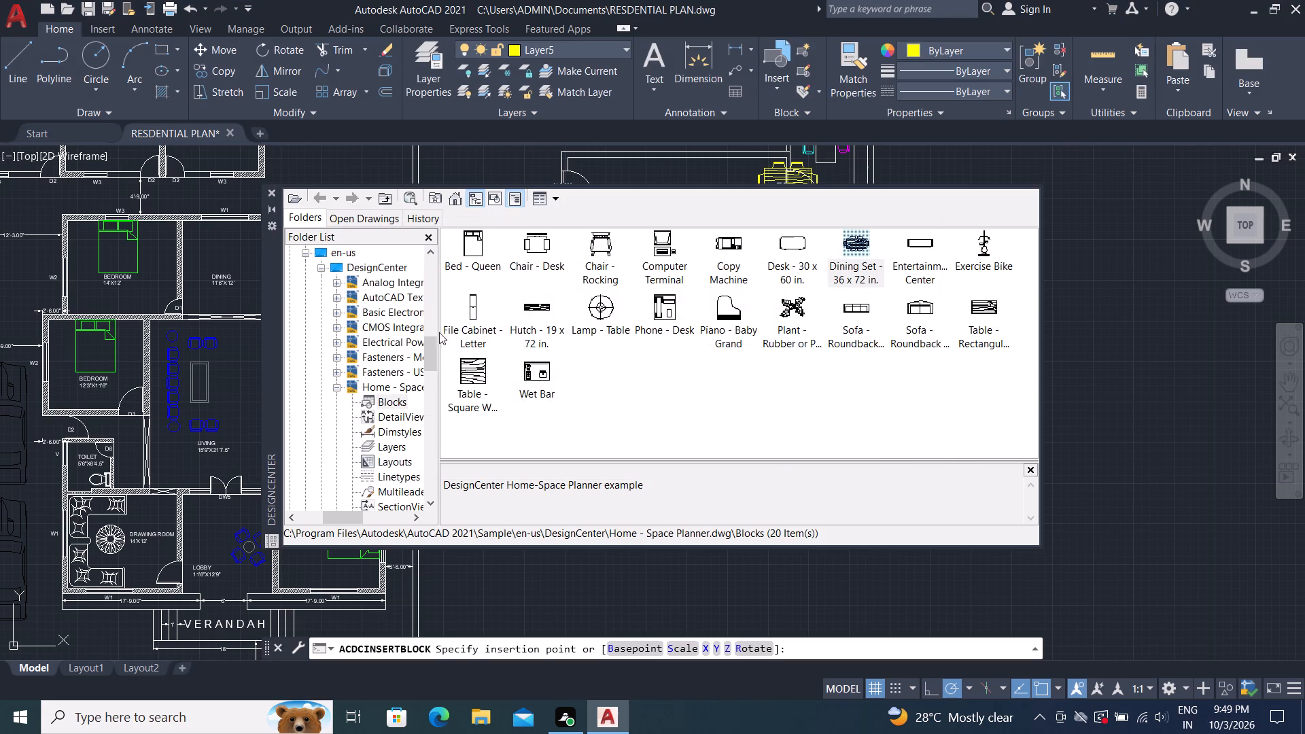
scroll(181, 276, down, 2)
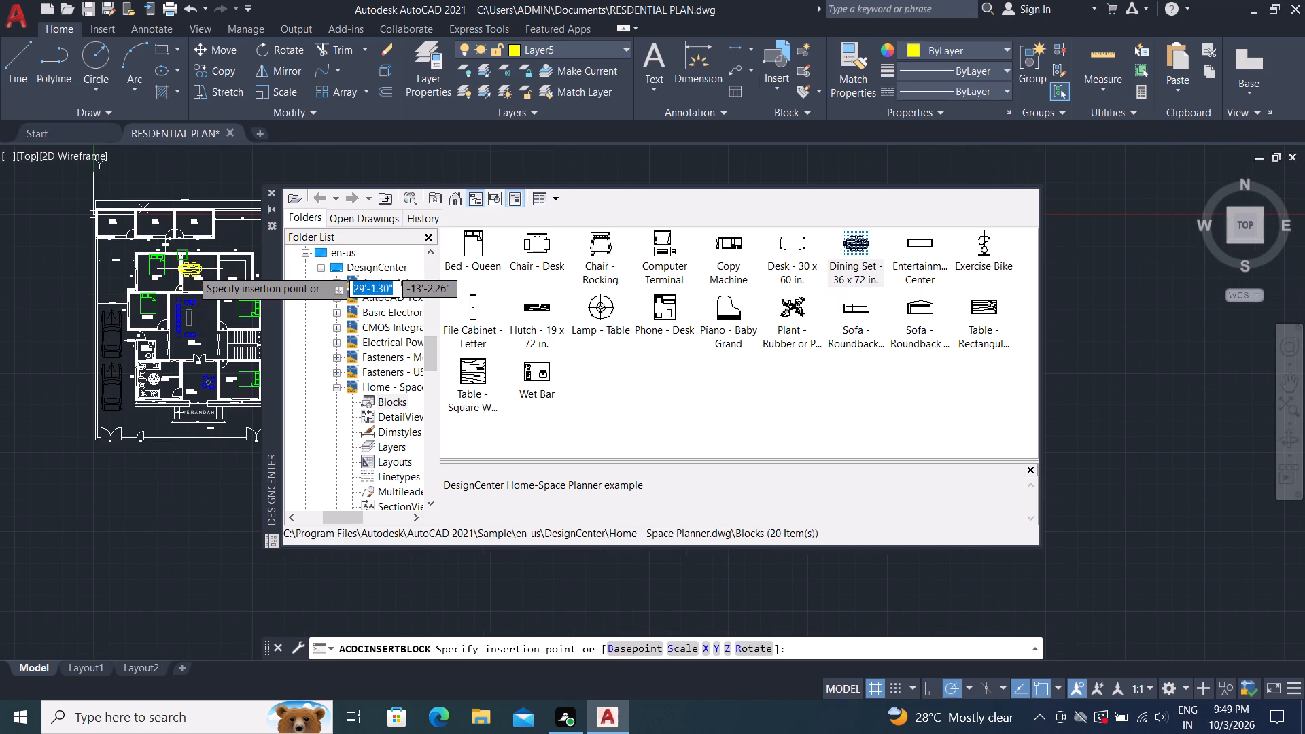
scroll(194, 269, up, 3)
scroll(220, 256, down, 1)
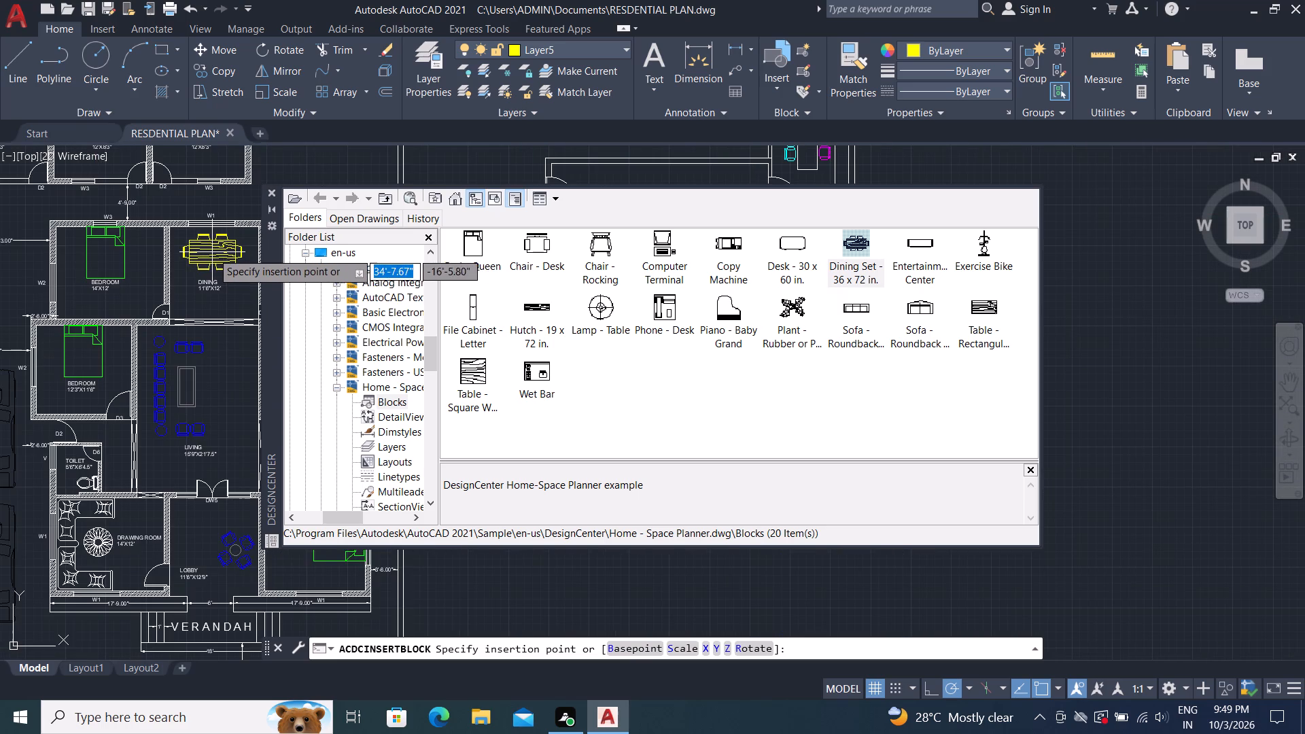
click(216, 256)
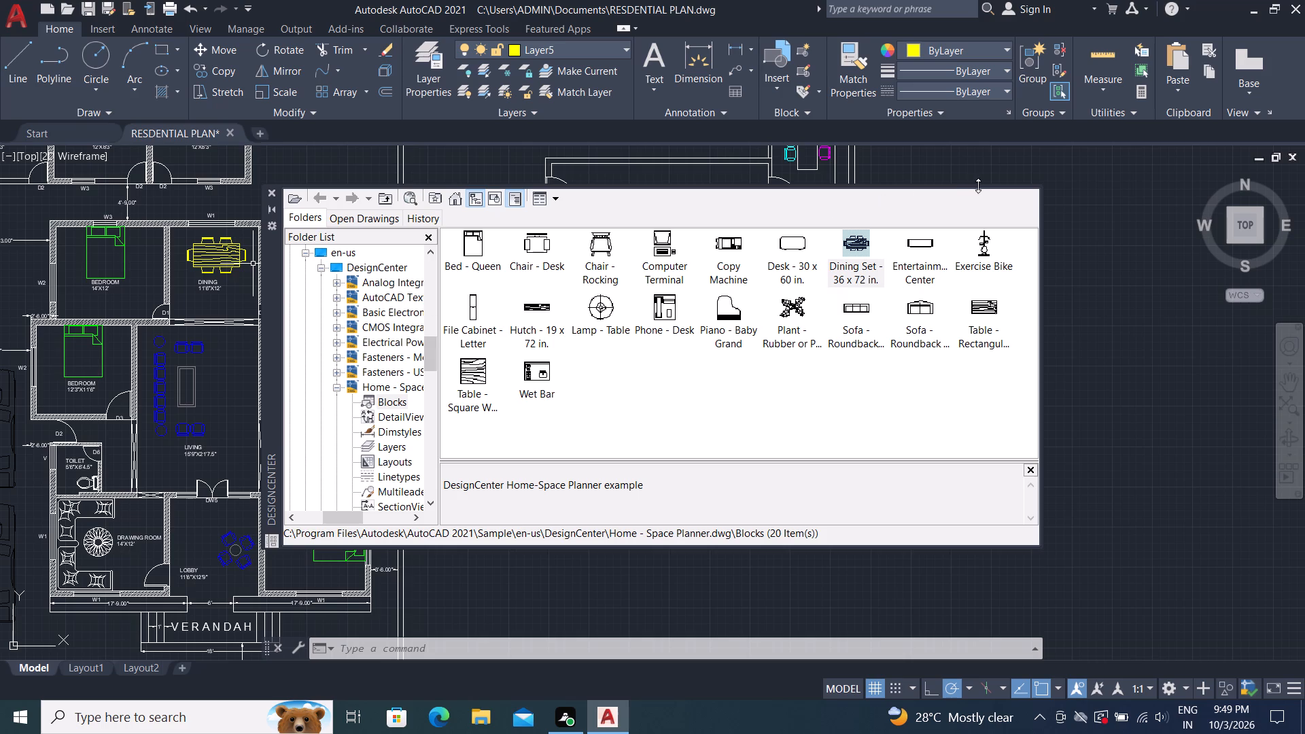
click(268, 190)
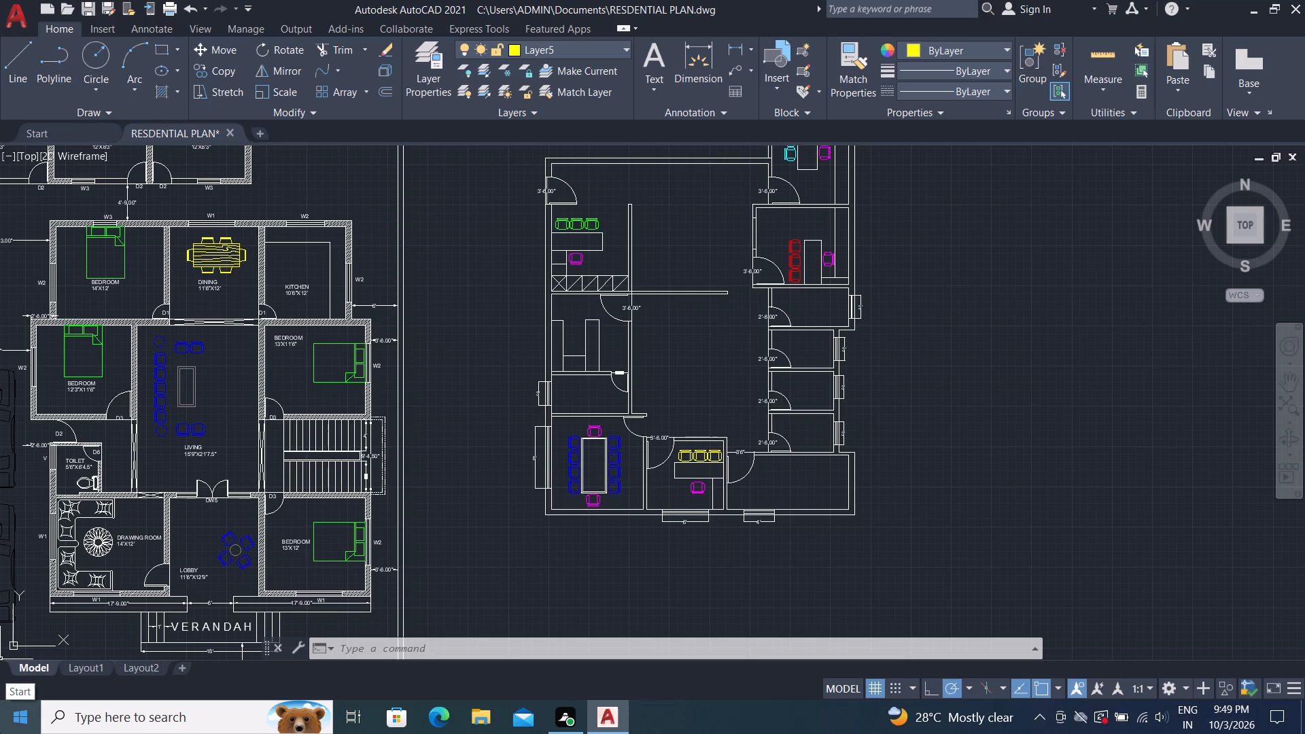
Insert the Toilet - Imperial block from the architectural tool palette in the empty area east of the office plan.
key(ctrl+3)
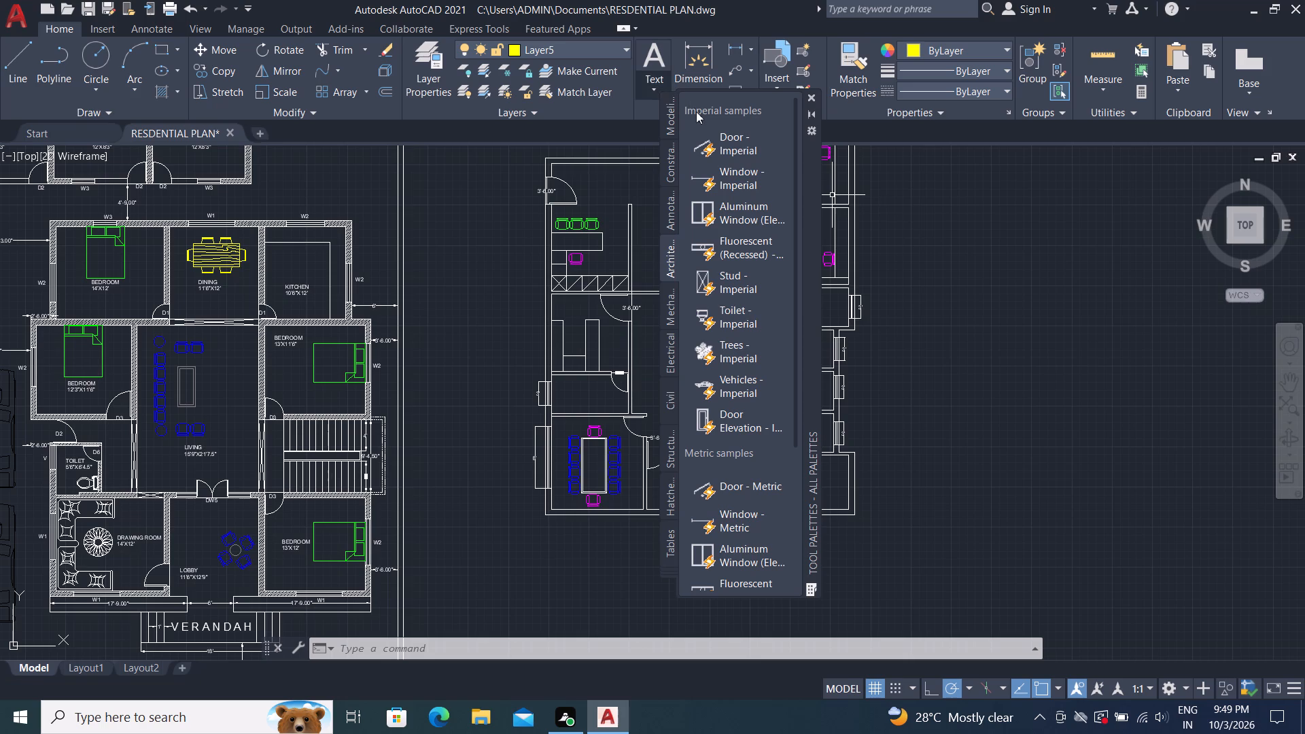
click(700, 313)
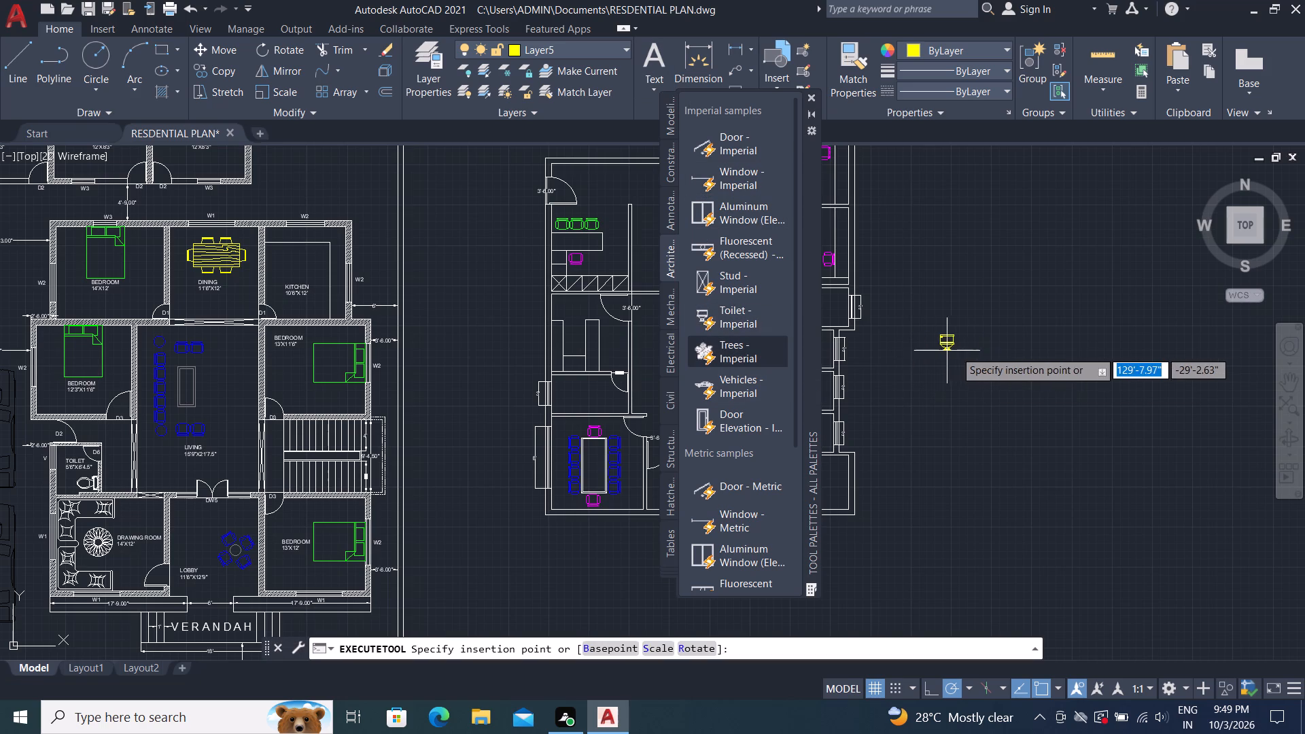
click(1003, 357)
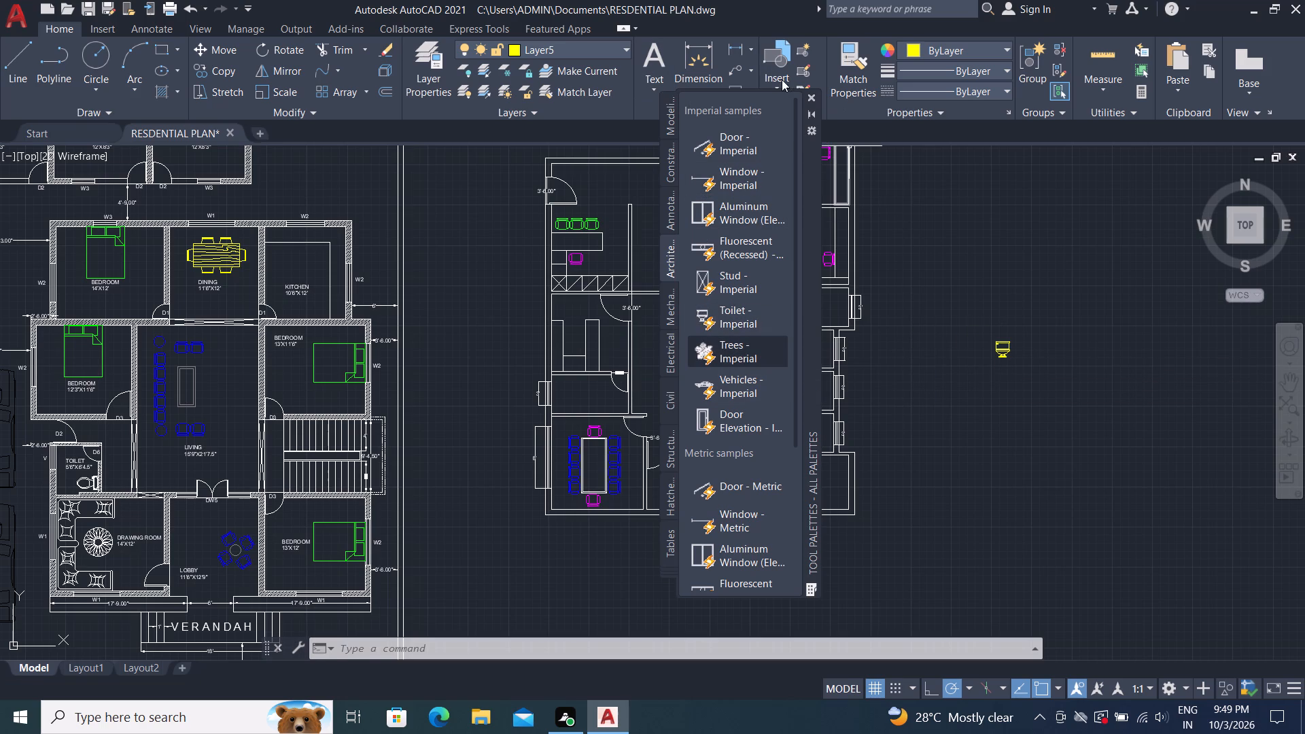
click(810, 97)
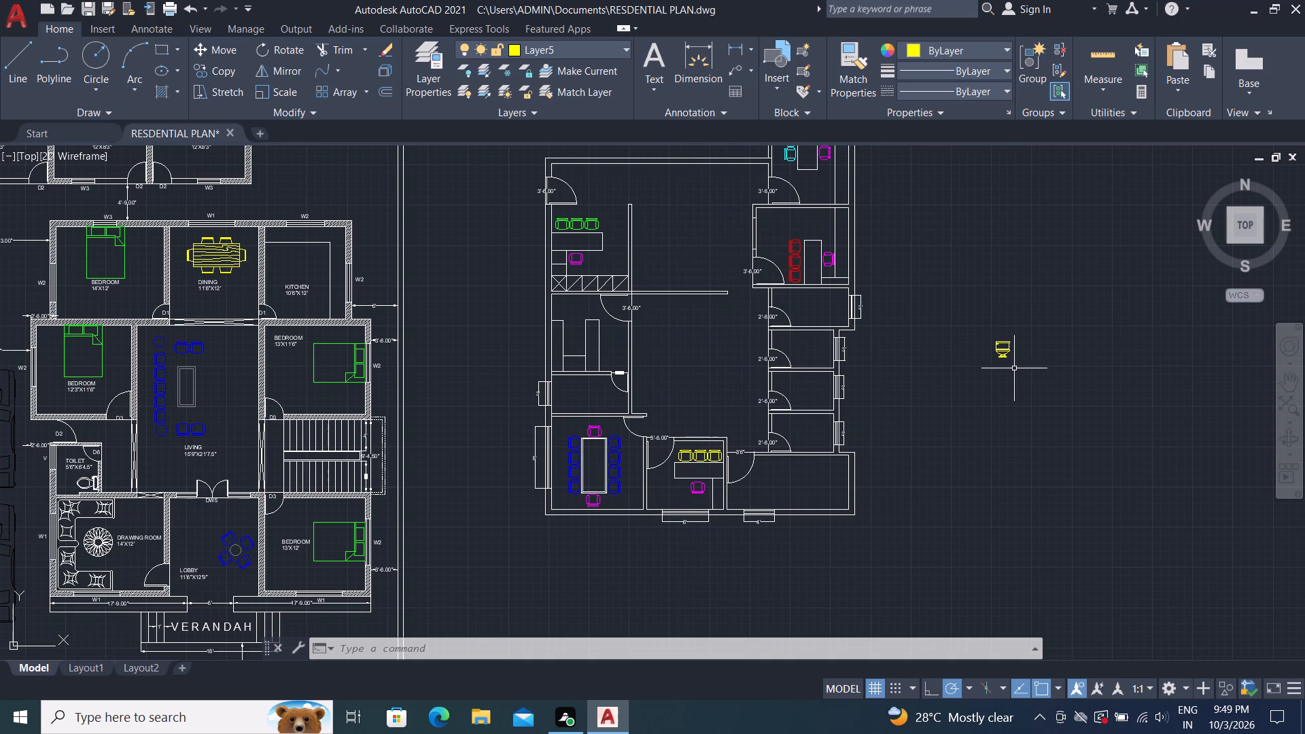
Switch the inserted toilet block's view to Elongated (Plan).
scroll(1018, 353, up, 2)
click(968, 361)
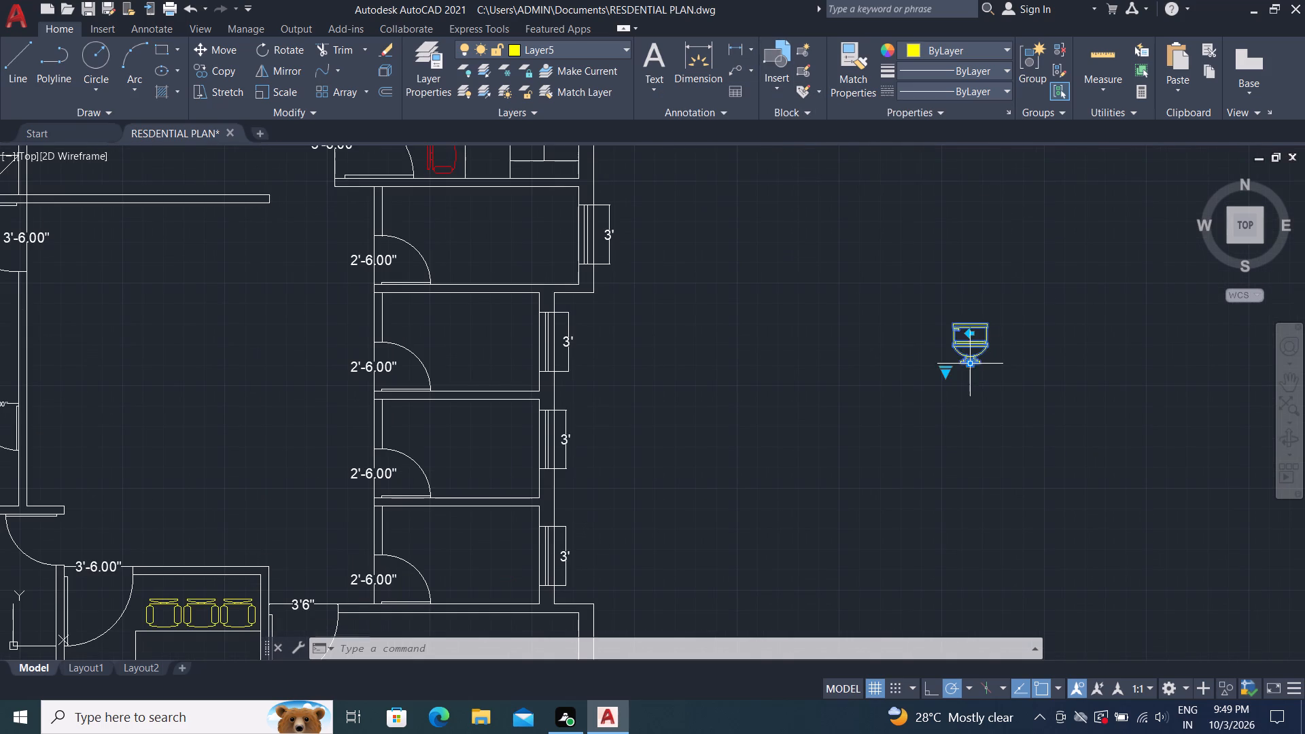
click(949, 375)
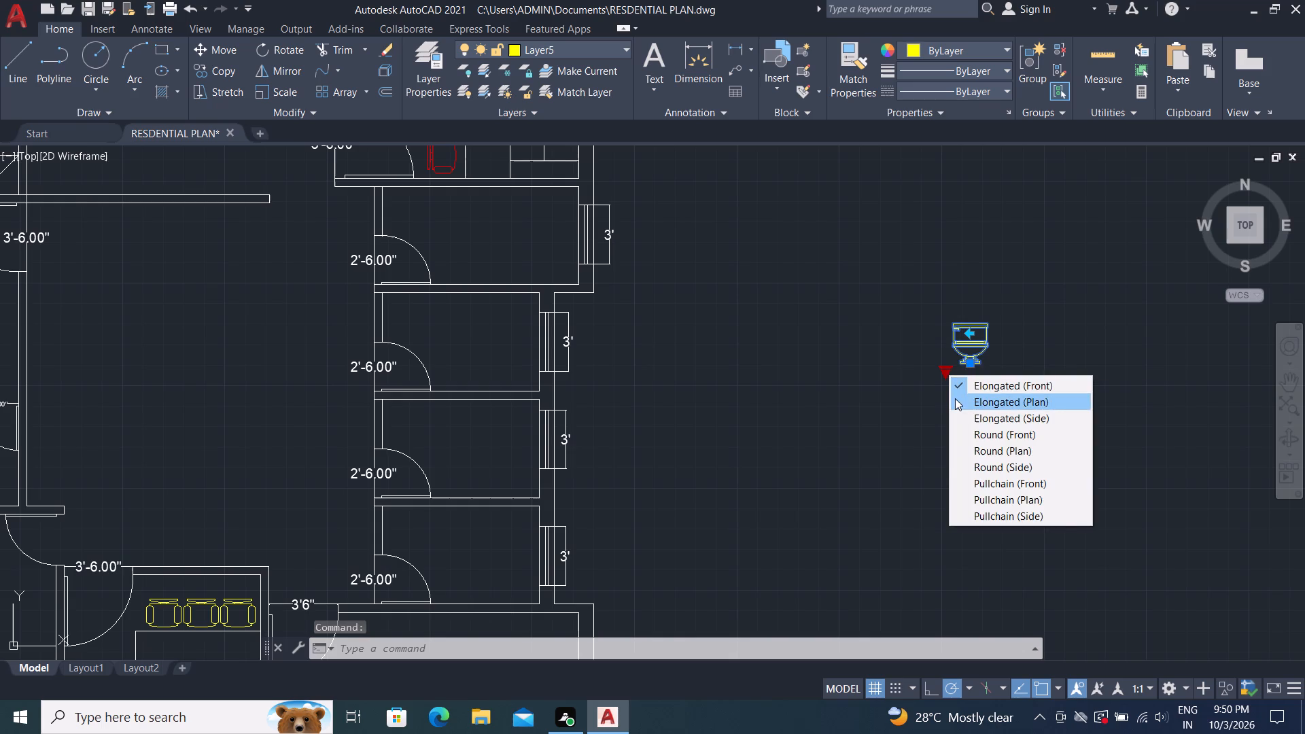
click(955, 398)
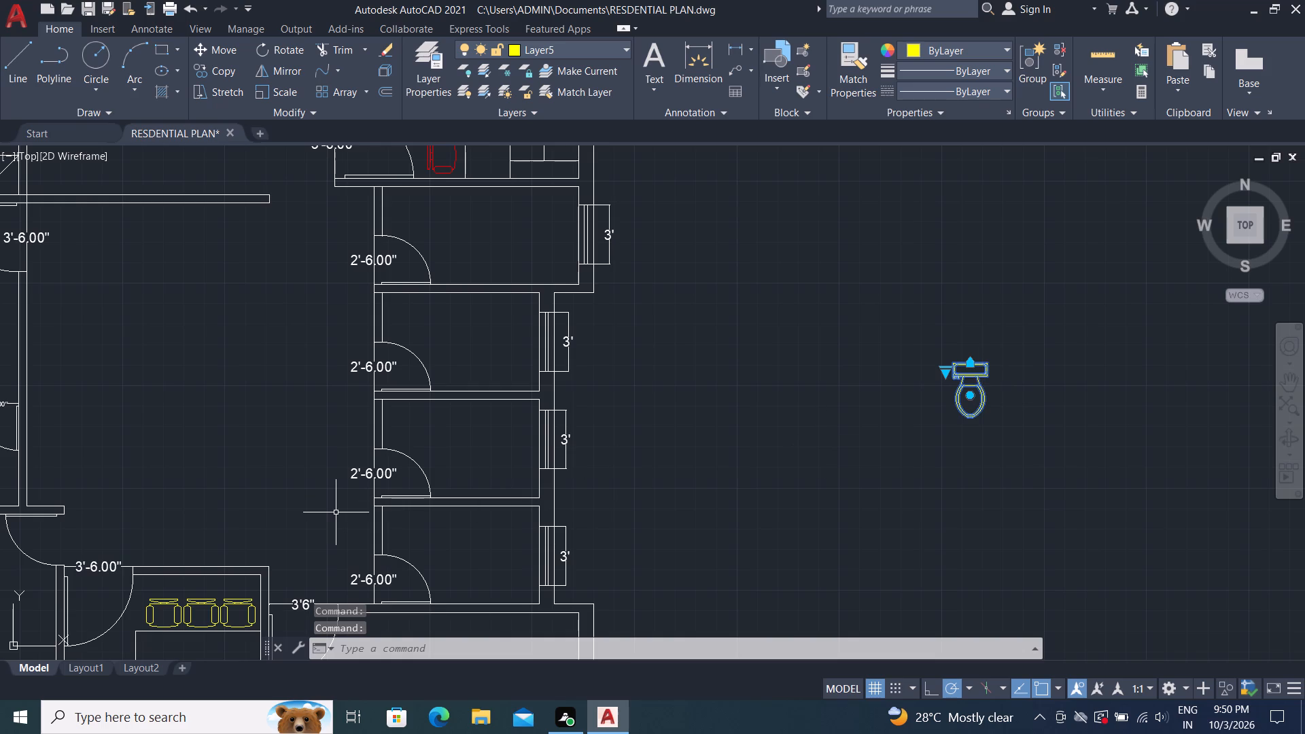
key(Escape)
Rotate the toilet 270° about its tank's northeast corner so the tank faces east.
text(ro)
key(space)
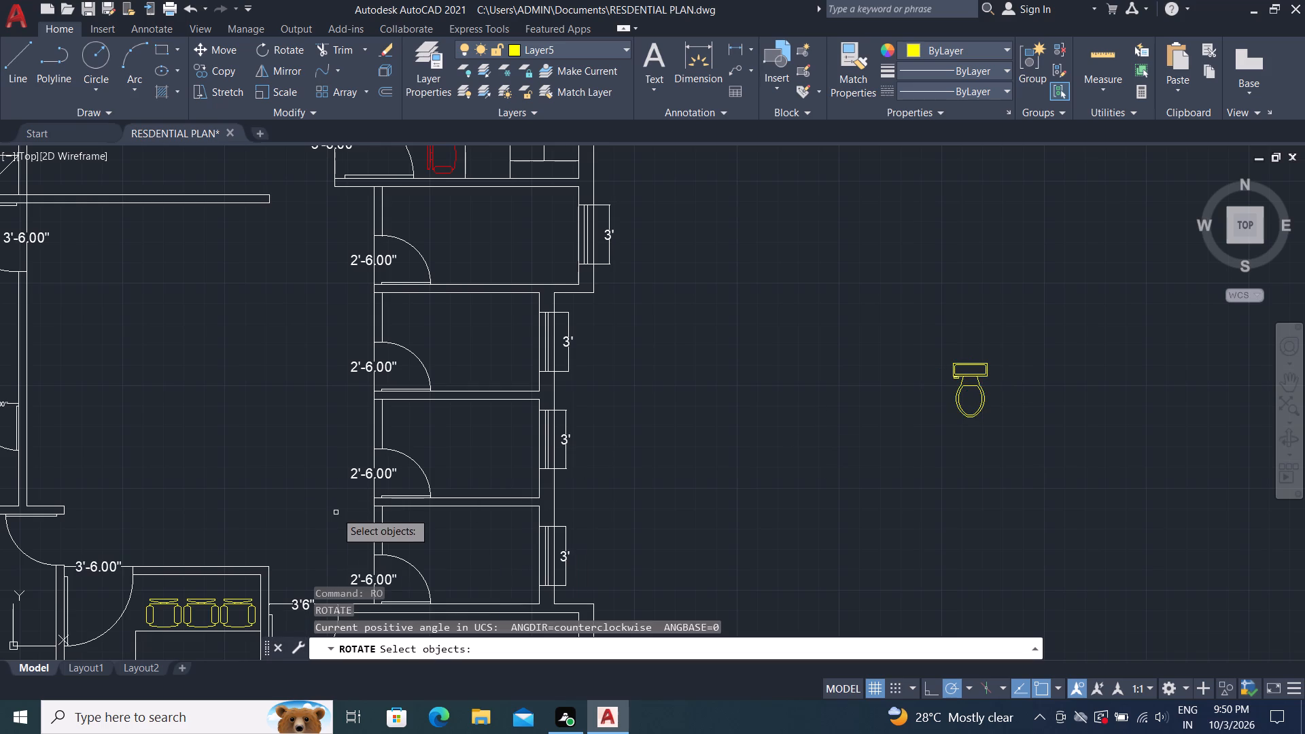
click(984, 368)
scroll(985, 367, up, 2)
right_click(987, 366)
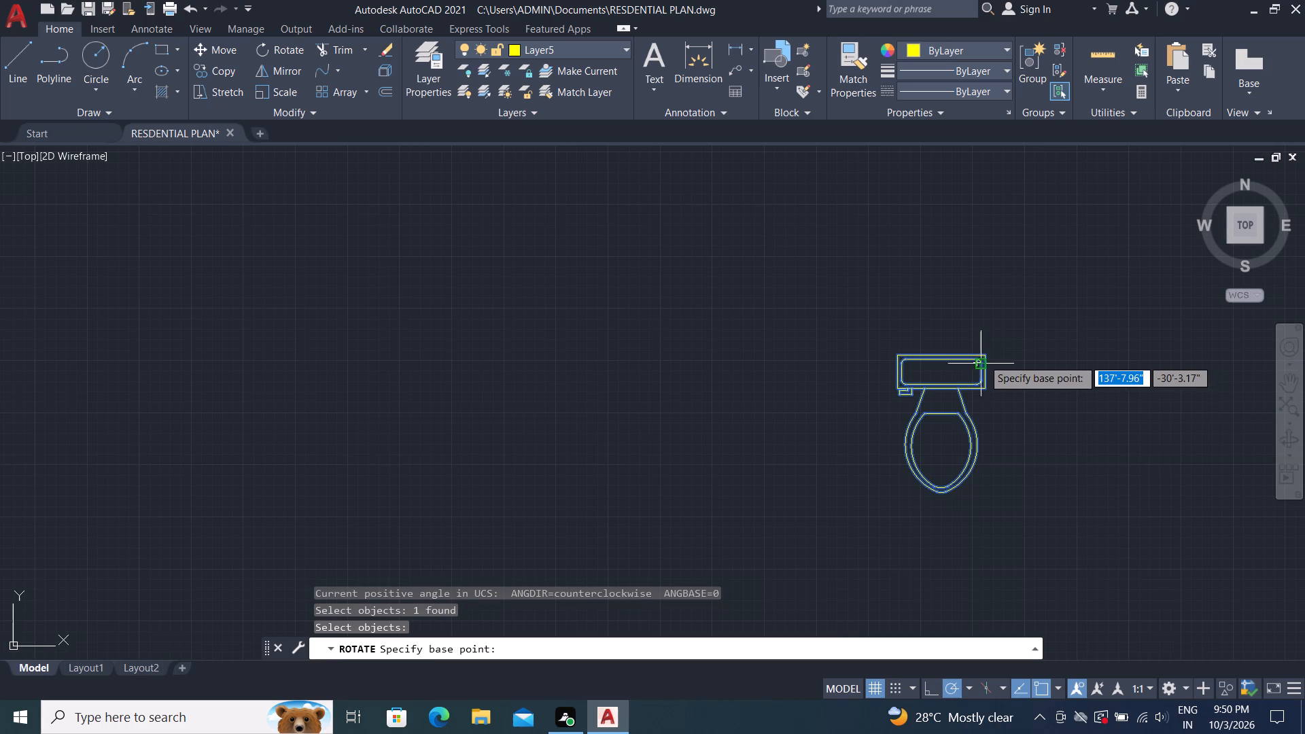
click(987, 355)
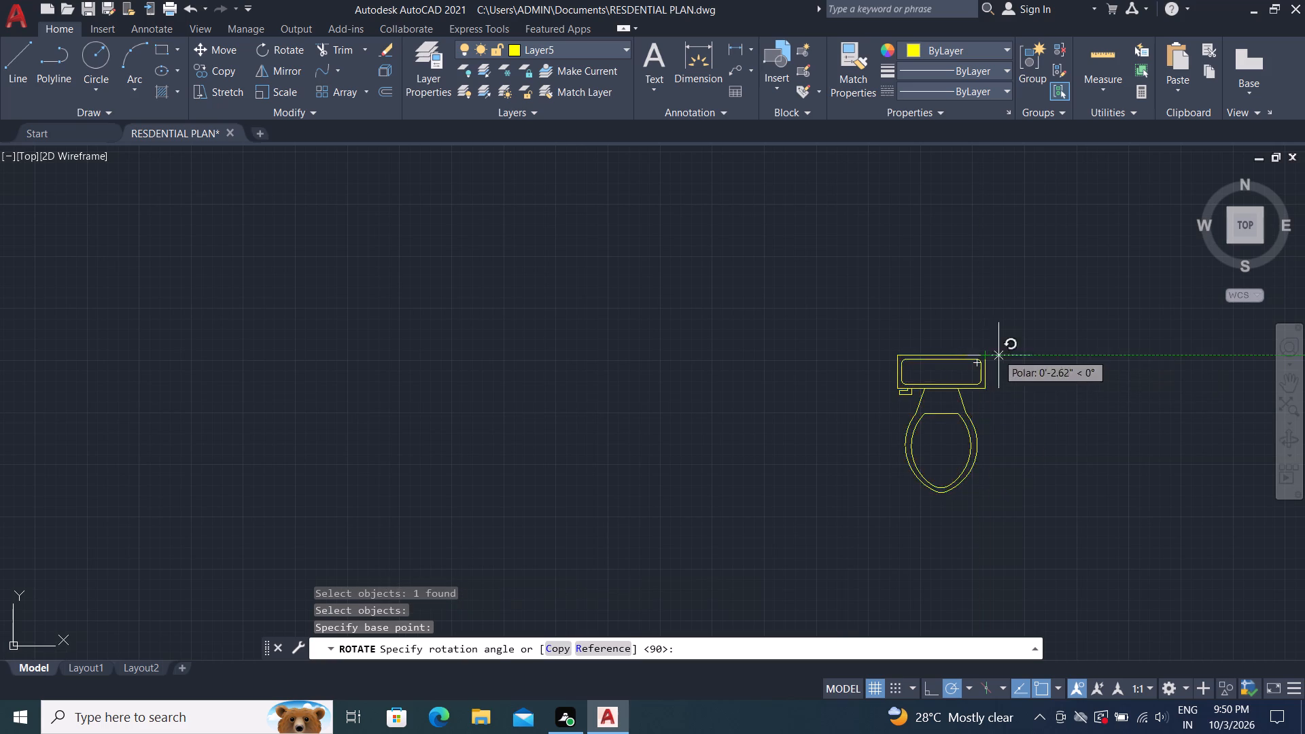
click(982, 487)
scroll(1016, 383, down, 1)
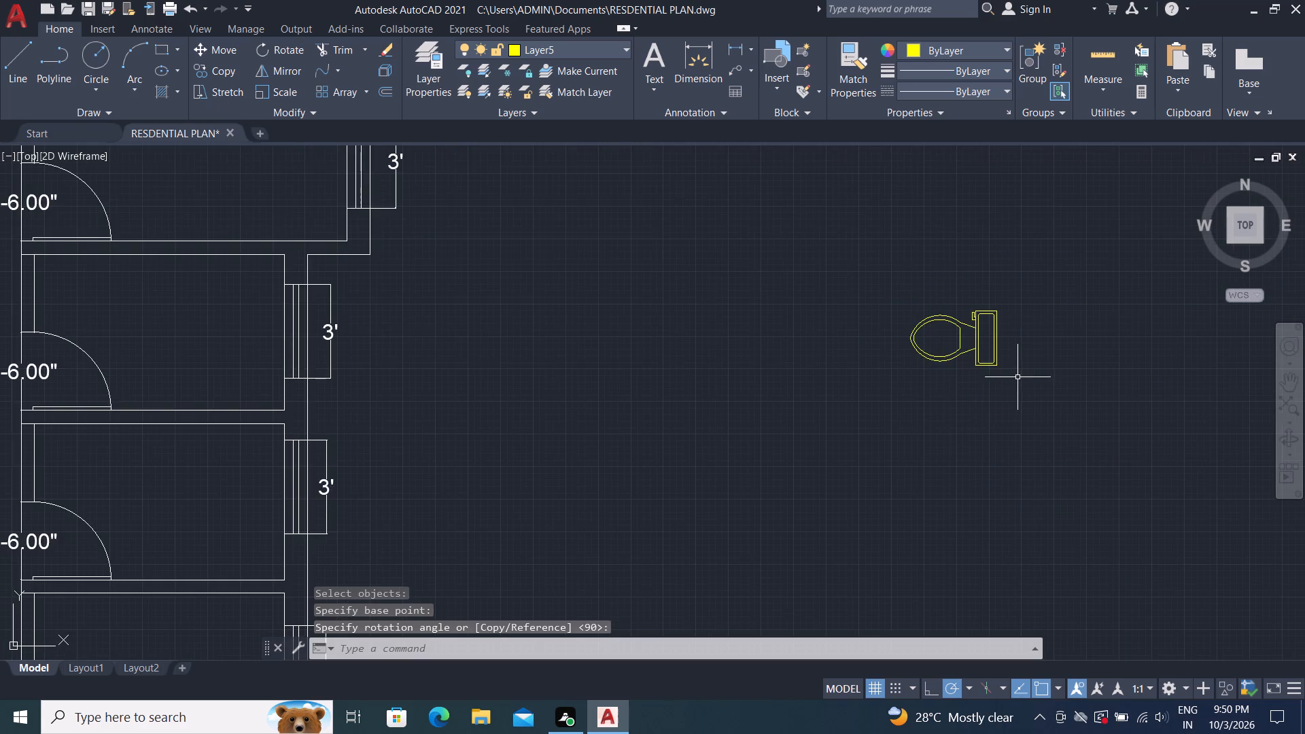
Copy the rotated toilet by its tank's outer corner into the northeast inner corner of the southernmost small east cubicle.
scroll(1020, 375, down, 2)
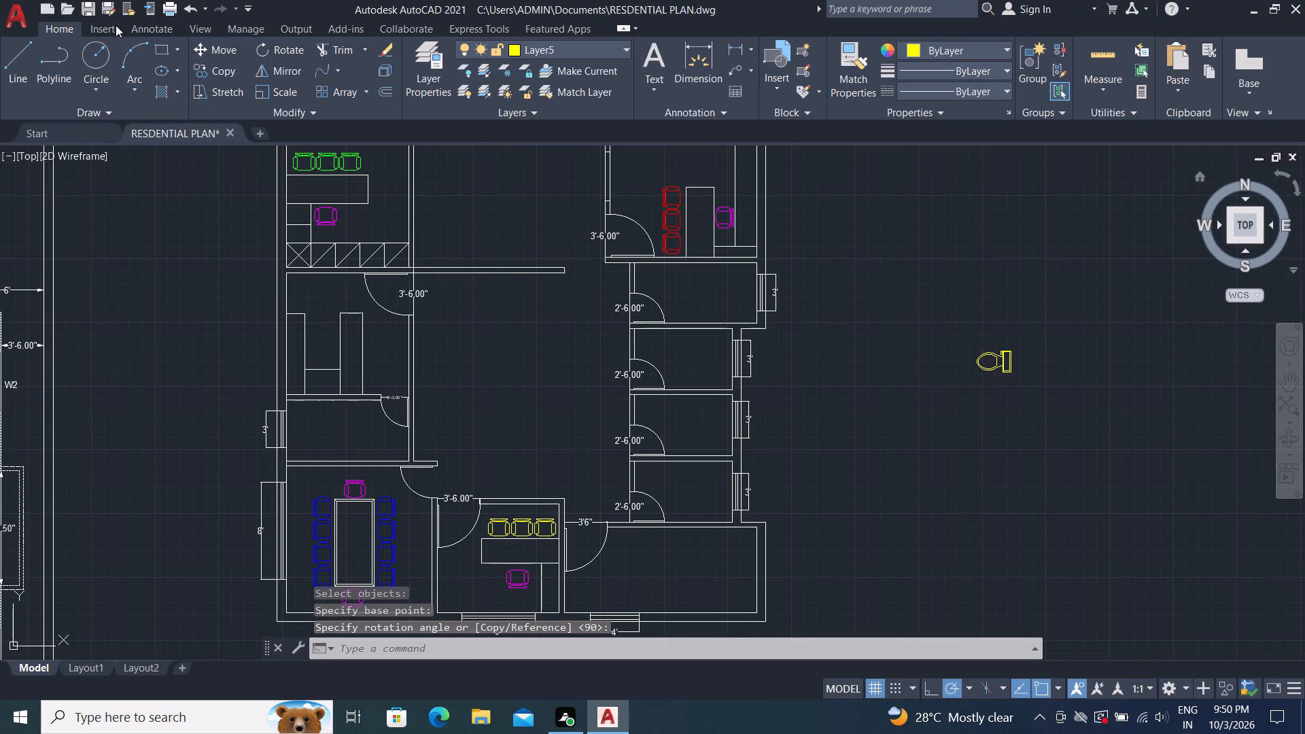
click(200, 70)
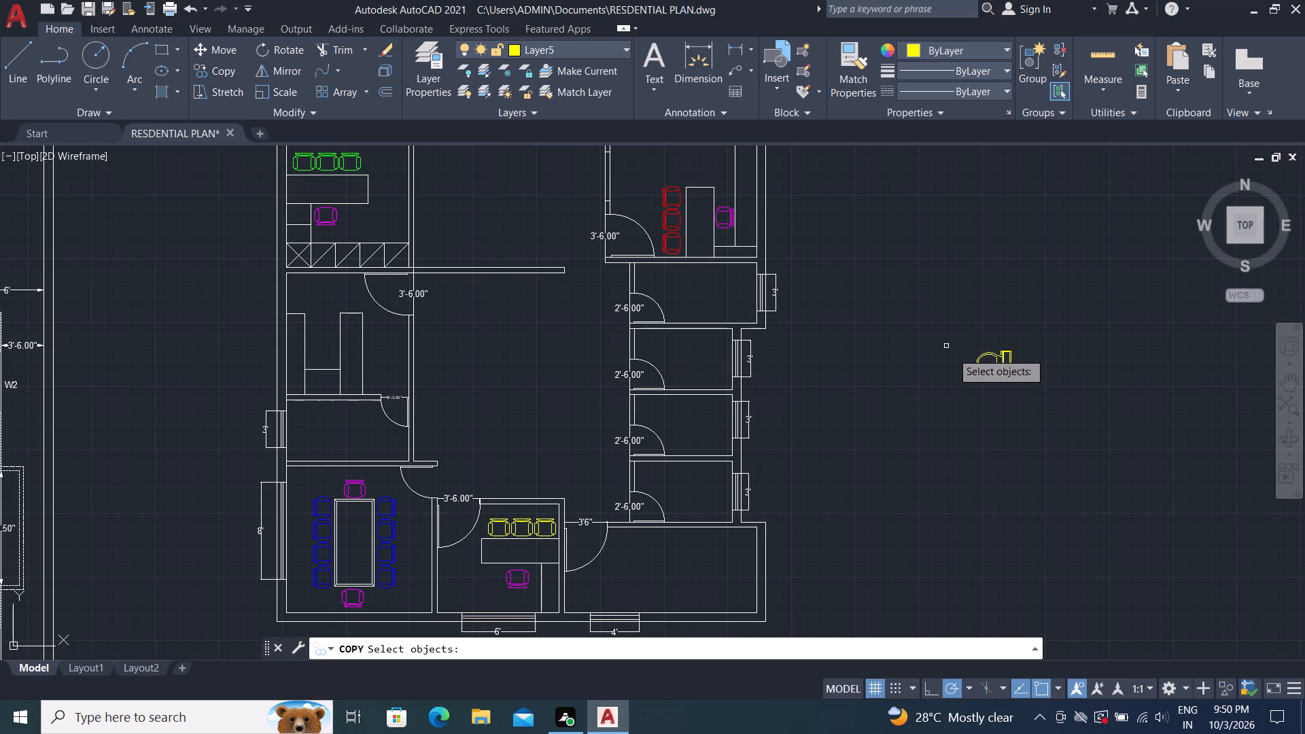
click(984, 370)
scroll(1009, 359, up, 1)
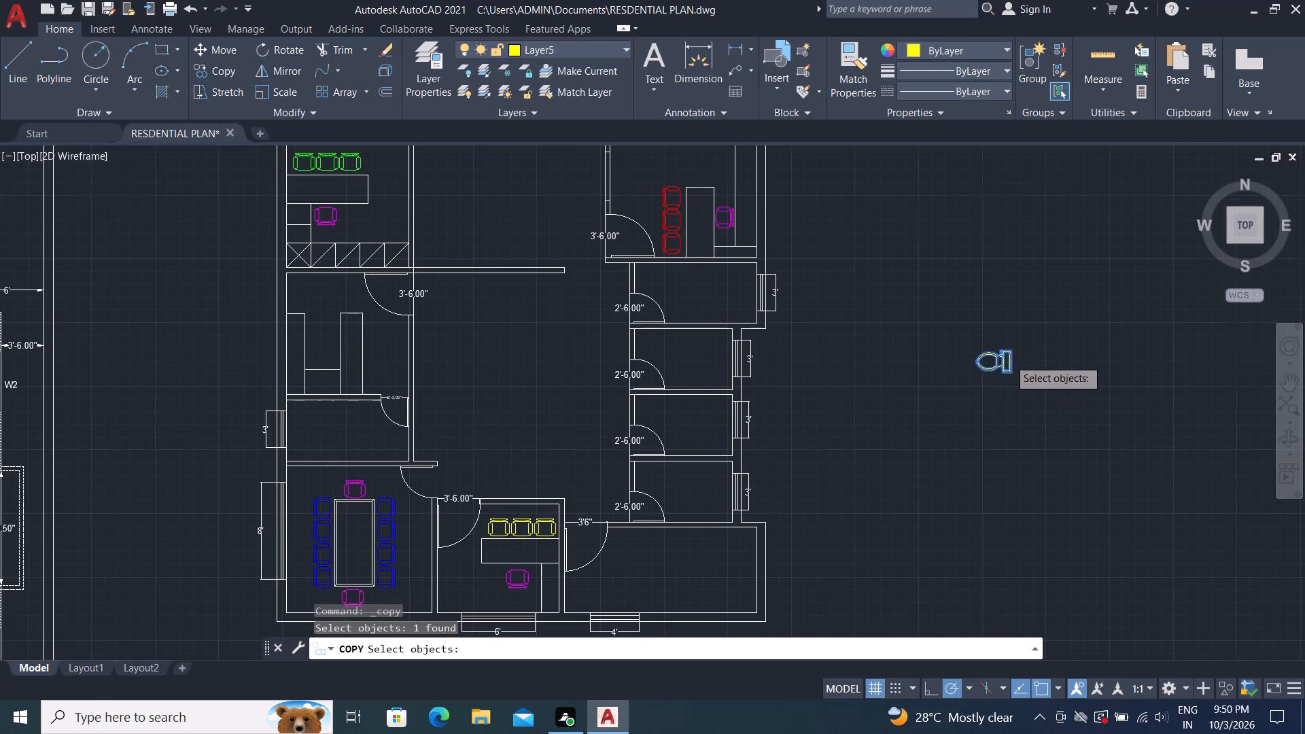
scroll(1009, 359, up, 3)
right_click(998, 353)
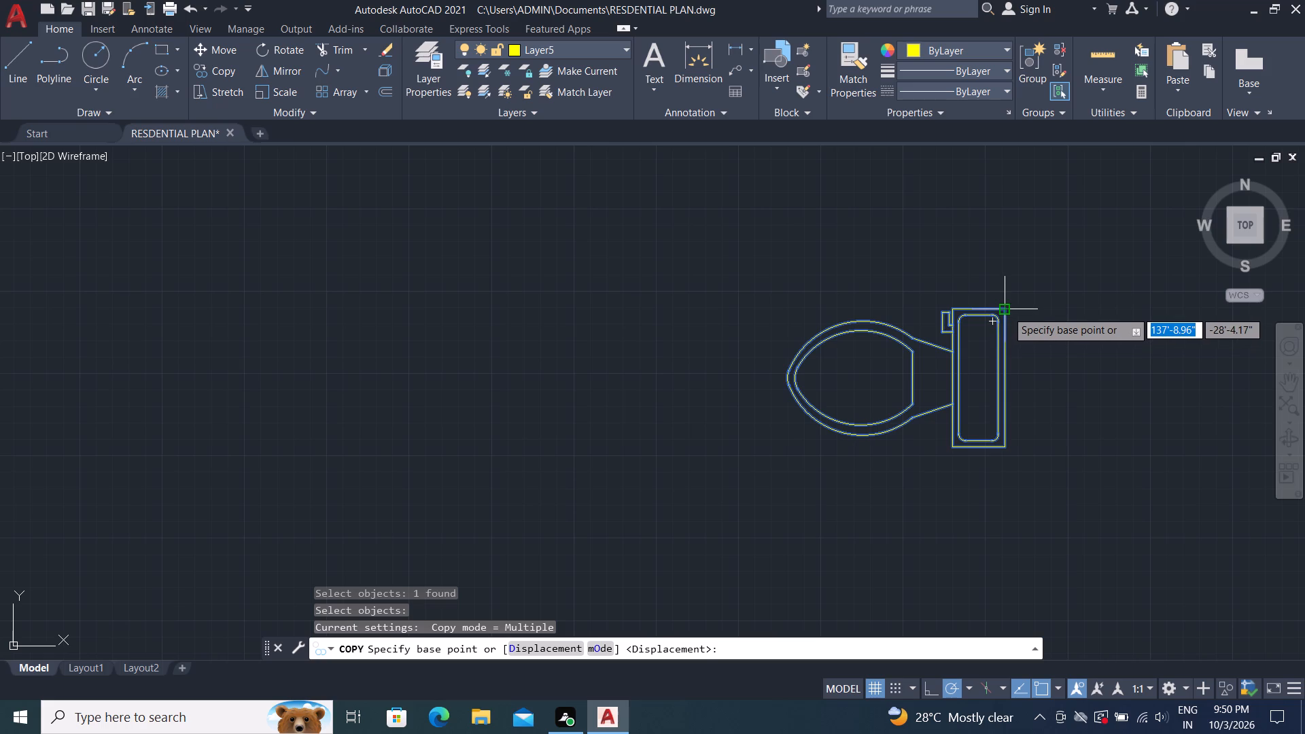
click(1007, 311)
scroll(1017, 305, down, 4)
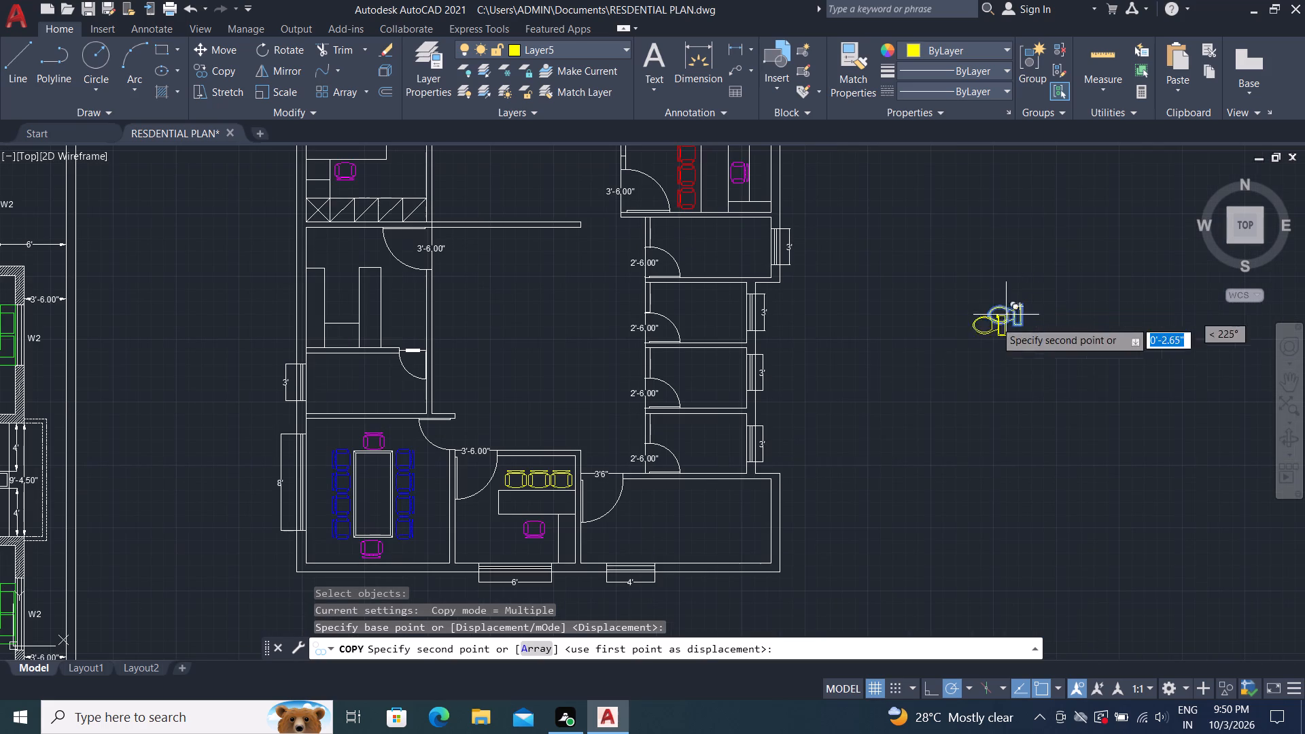
scroll(745, 436, up, 3)
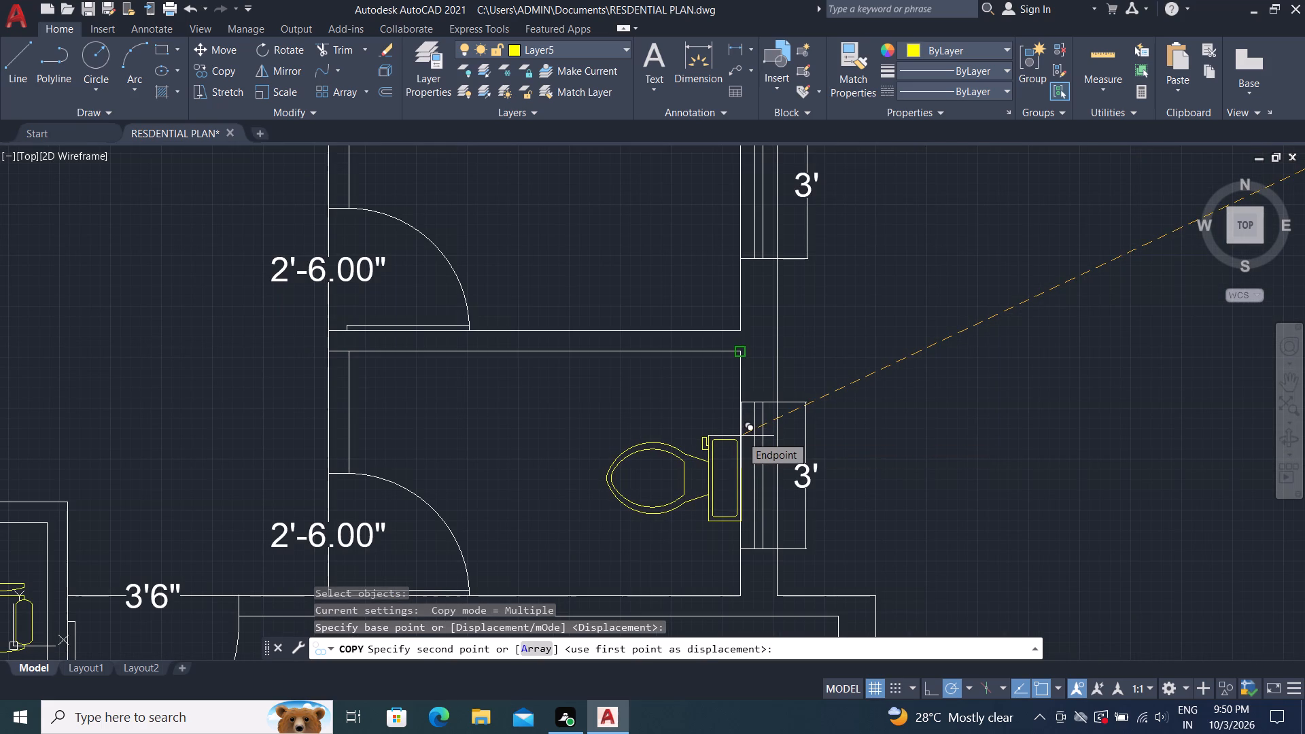
scroll(741, 438, up, 2)
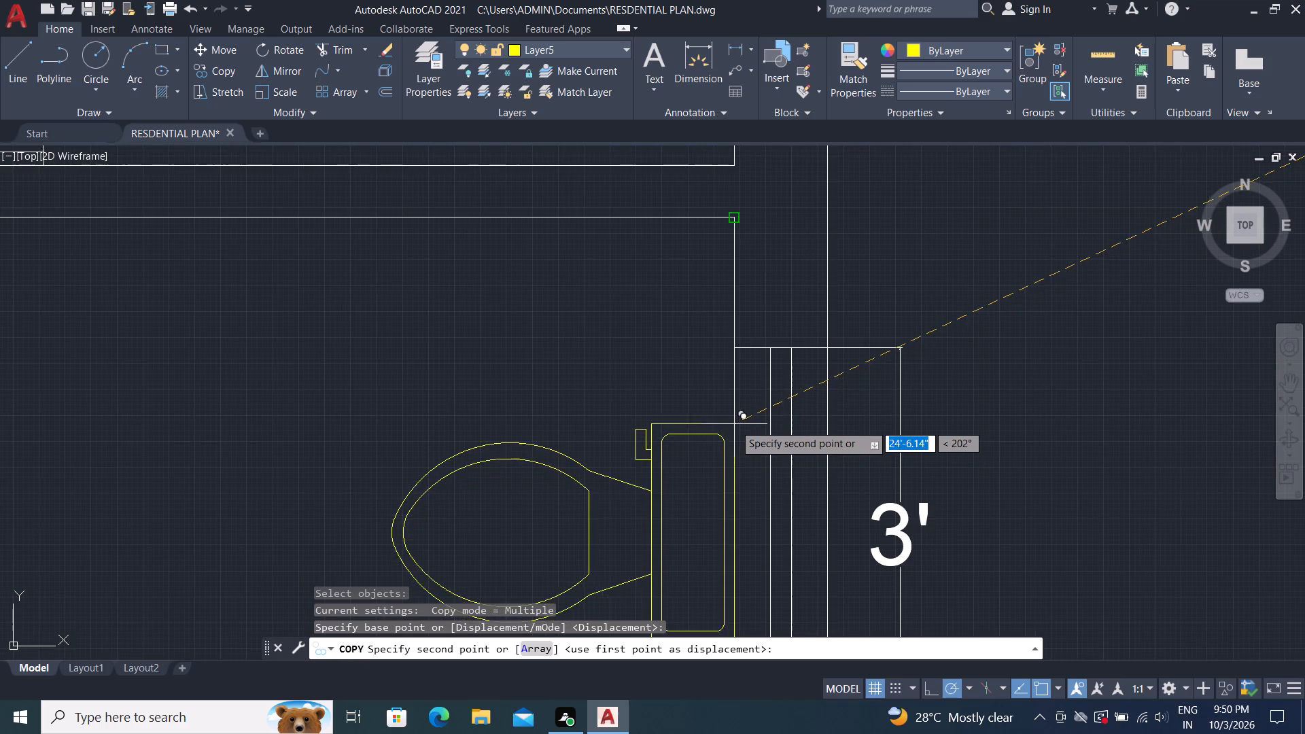
scroll(734, 424, down, 1)
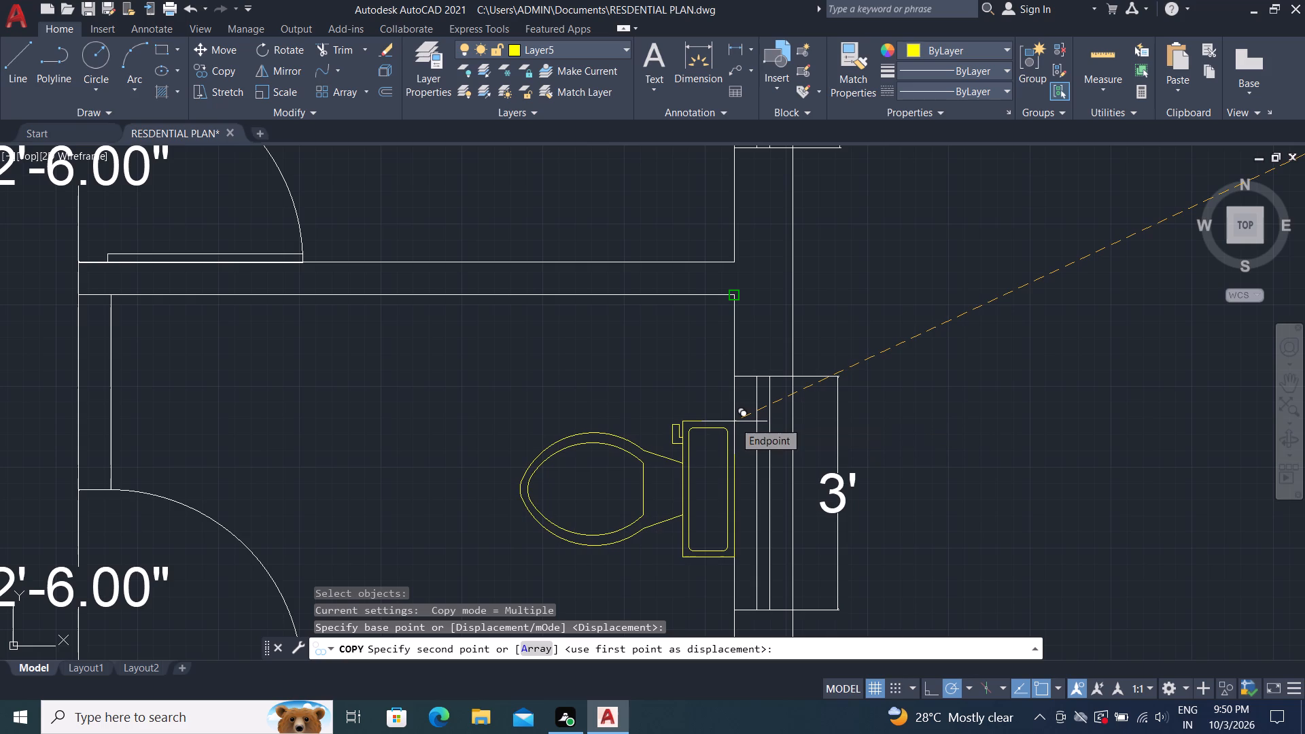
click(734, 421)
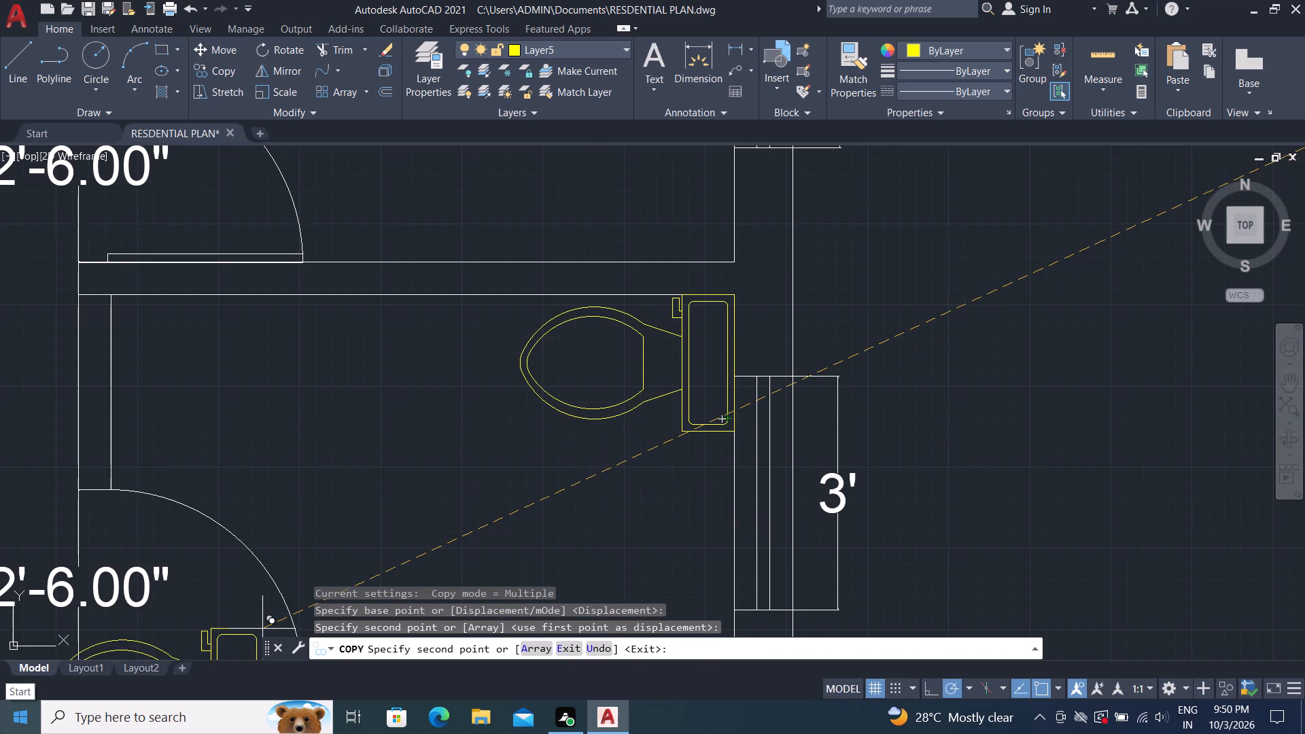
key(Escape)
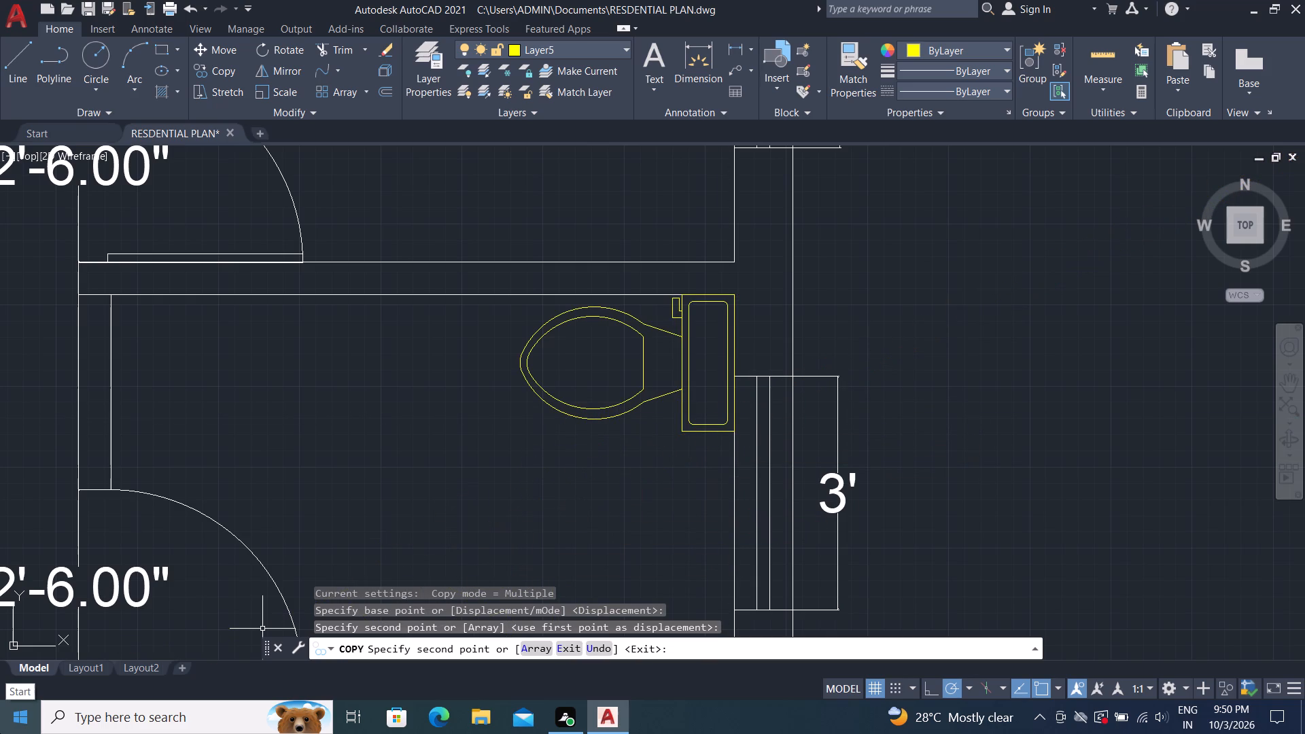
Copy the corner toilet straight south along the same cubicle's east wall, beside the 3' window.
text(co)
key(space)
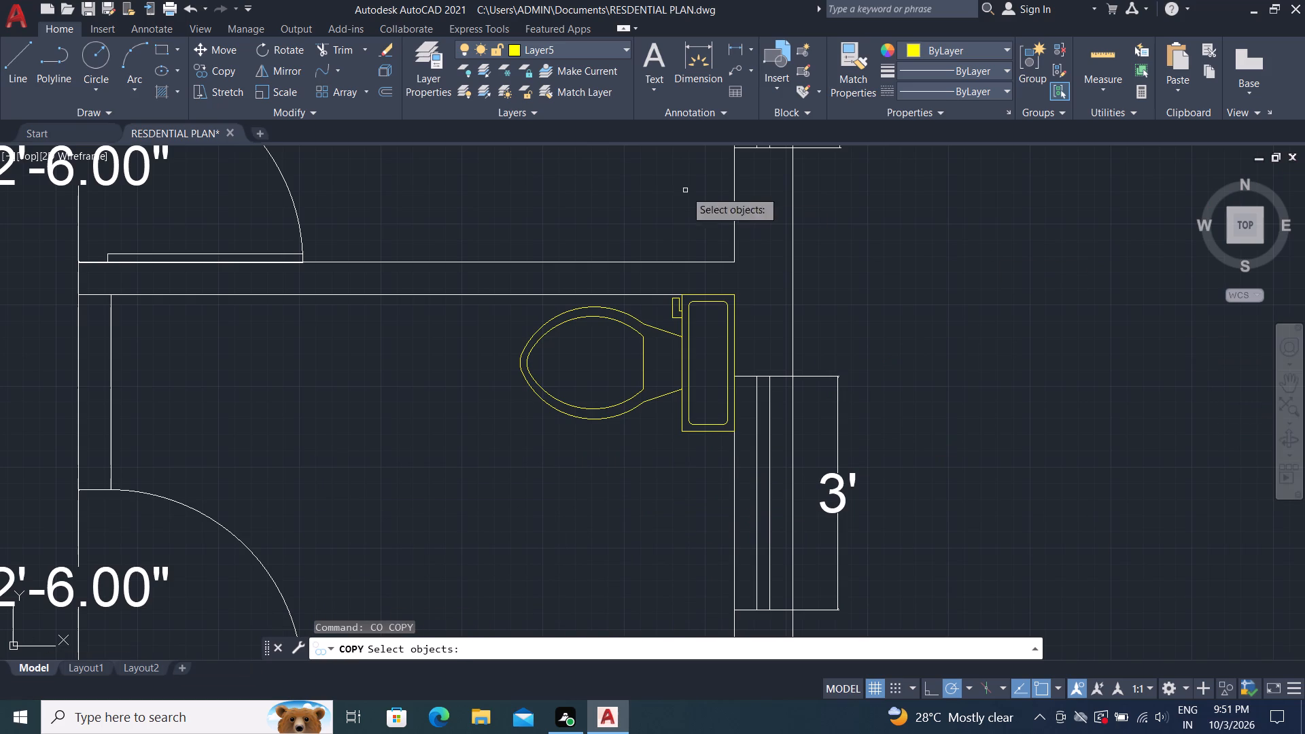
click(734, 308)
right_drag(737, 300, 744, 302)
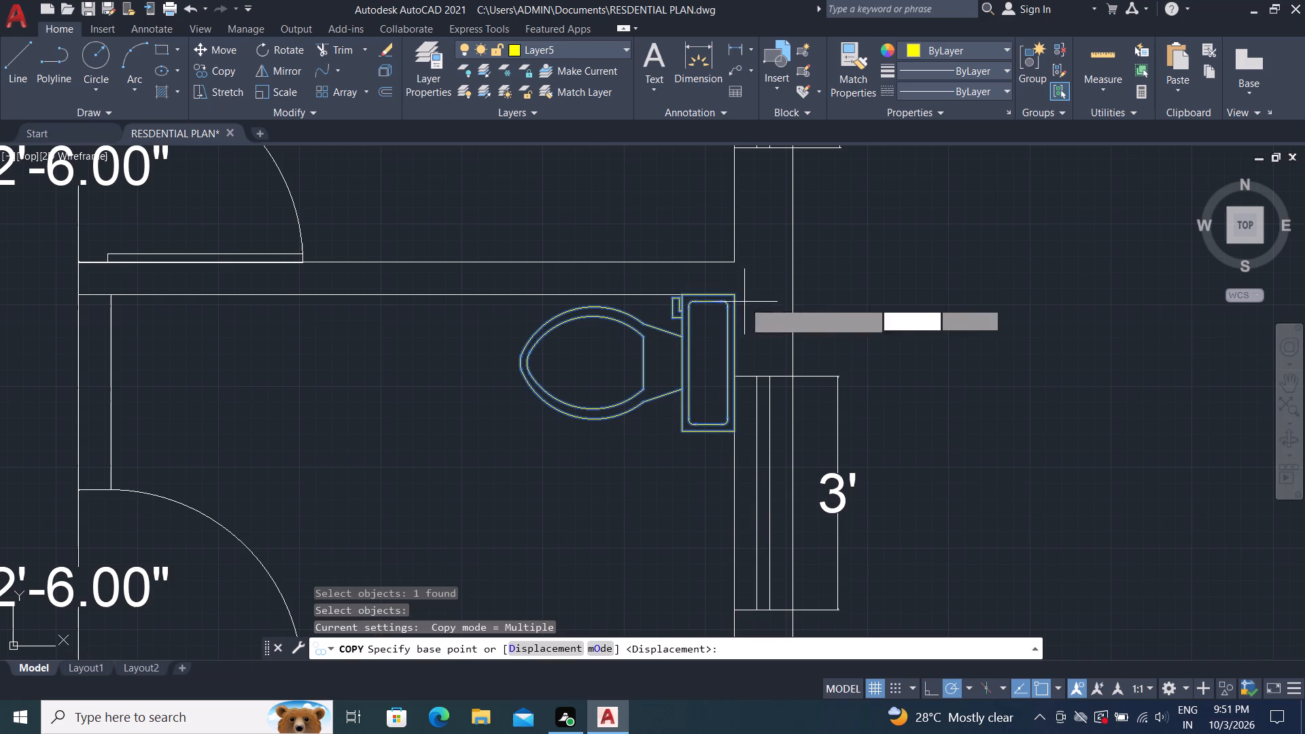
click(737, 292)
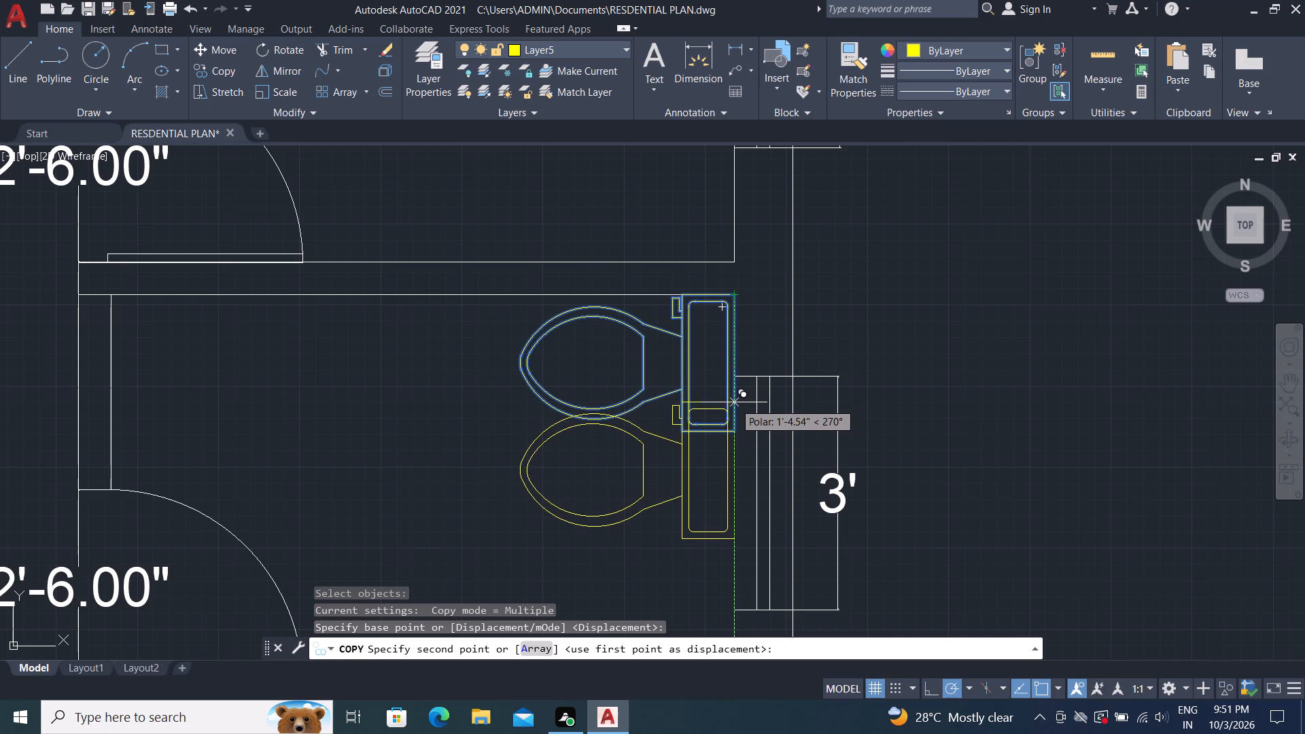
click(734, 413)
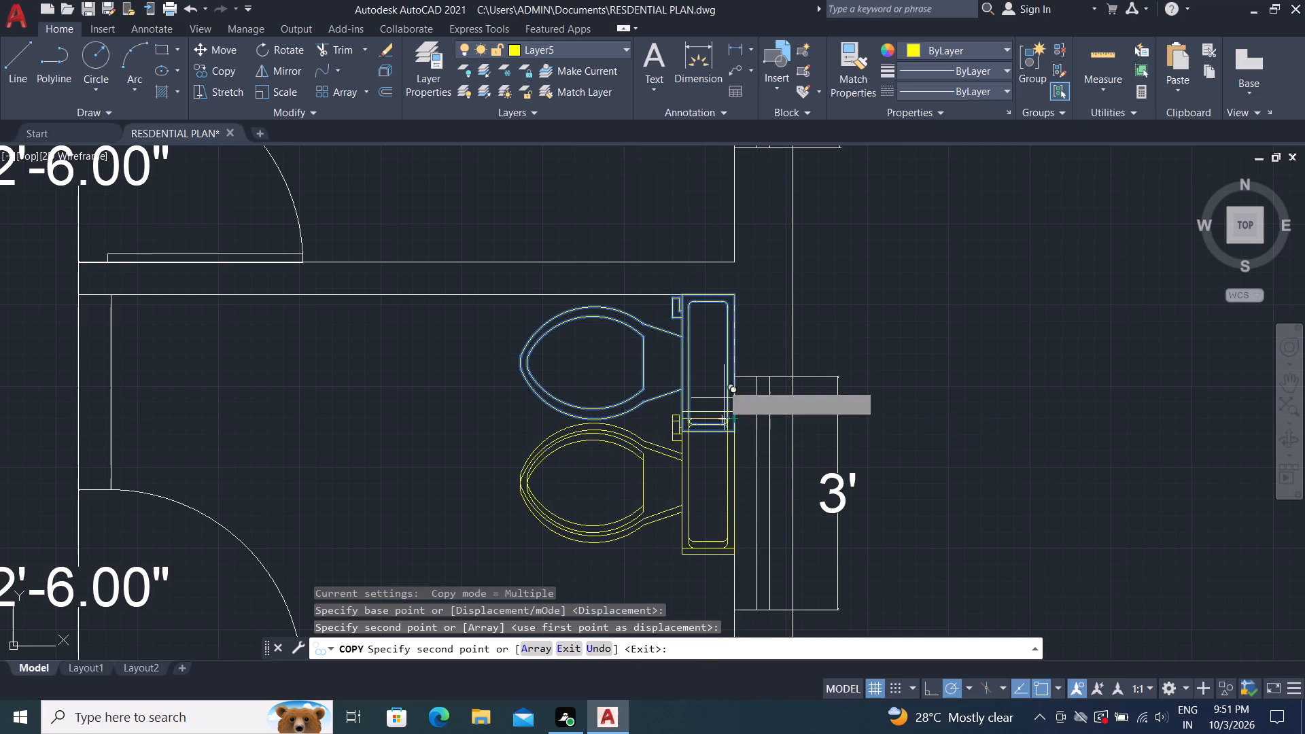
Place further toilet copies against the east walls of the three cubicles to the north, each beside its window.
scroll(697, 309, down, 1)
scroll(691, 243, down, 2)
scroll(886, 287, down, 1)
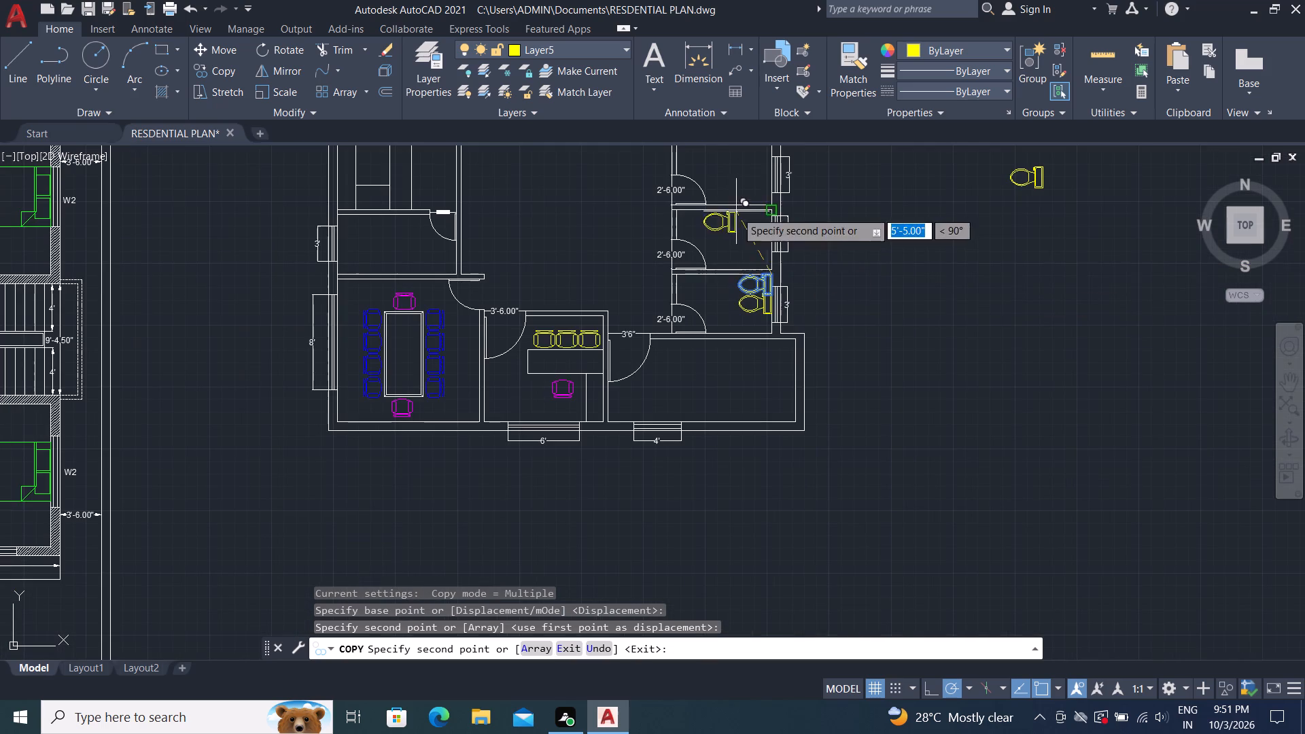
scroll(765, 207, up, 3)
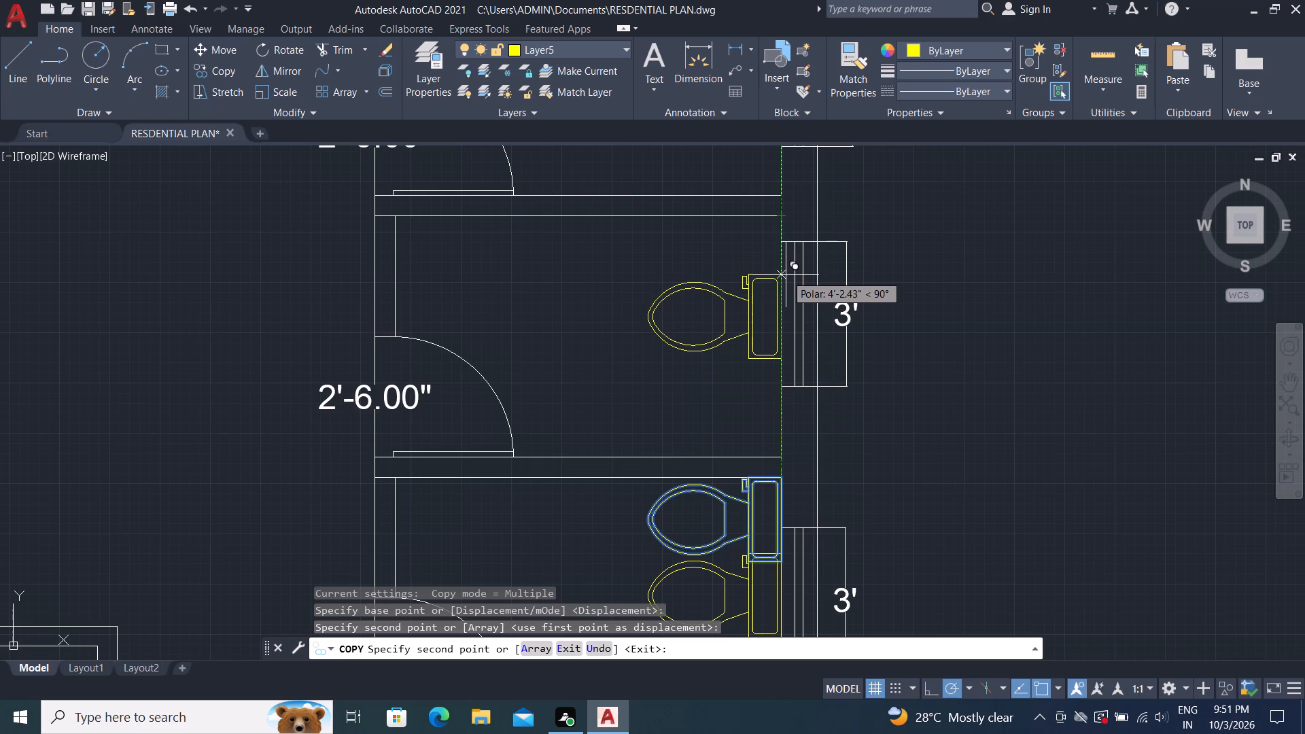
click(783, 270)
scroll(900, 363, down, 1)
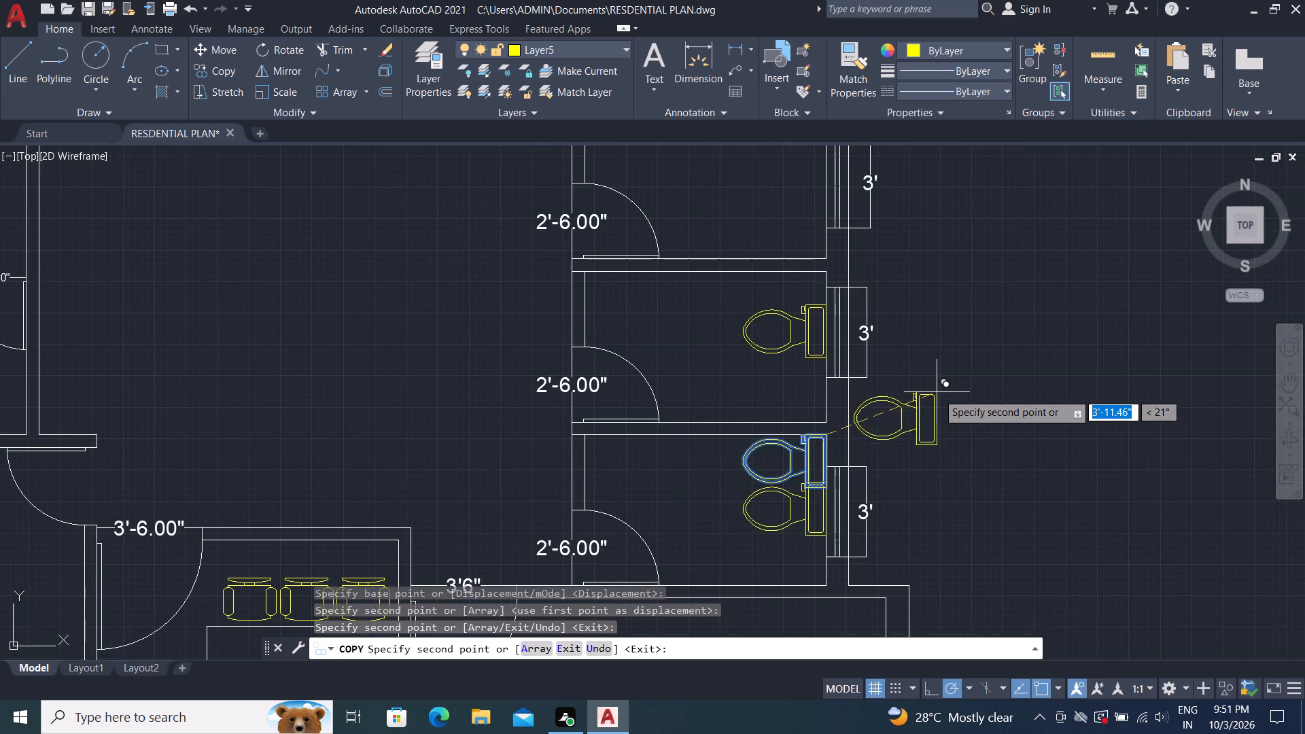
scroll(937, 393, down, 2)
scroll(889, 290, up, 3)
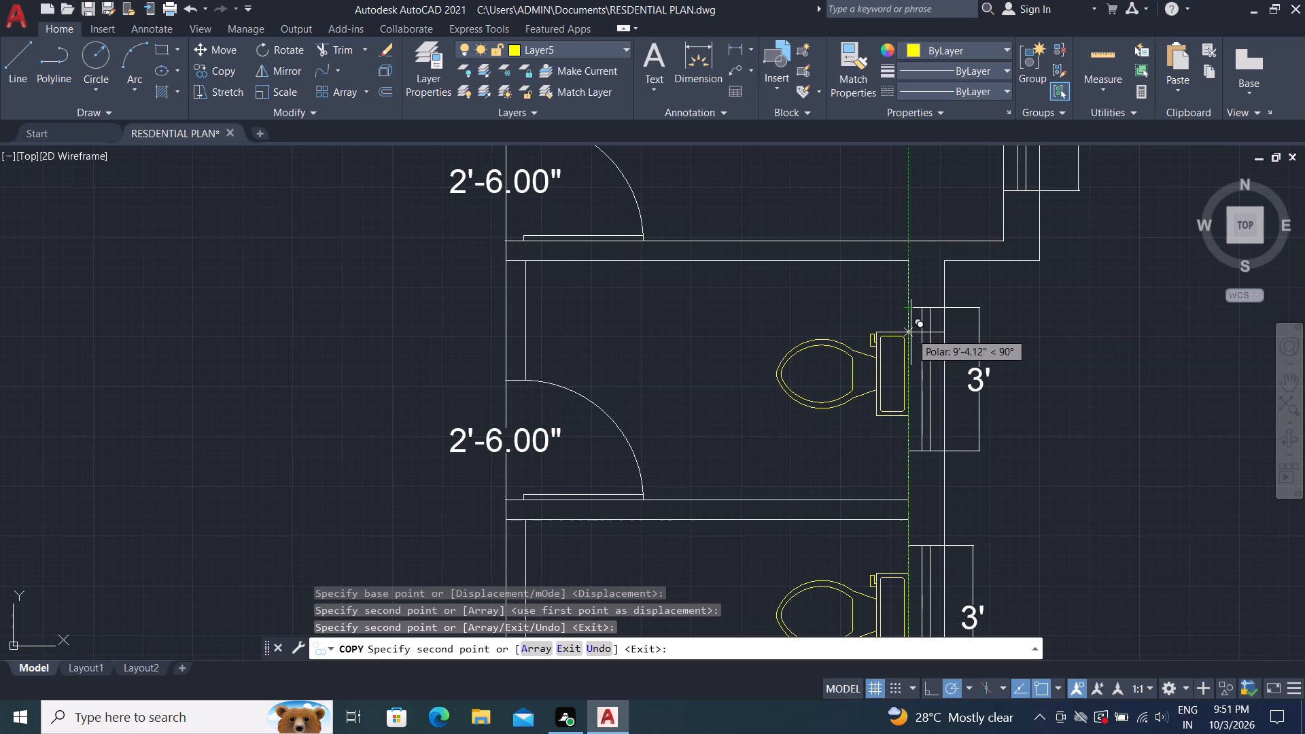
click(911, 332)
scroll(953, 385, down, 1)
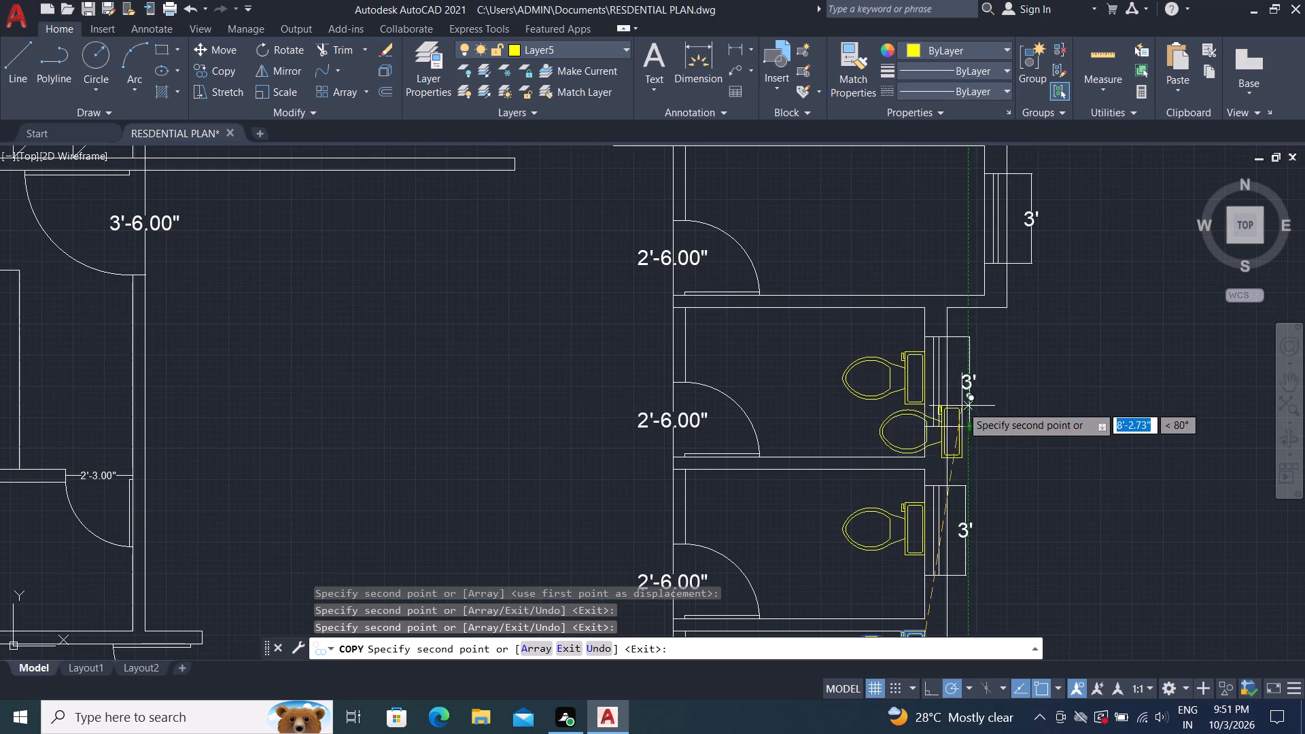
click(985, 192)
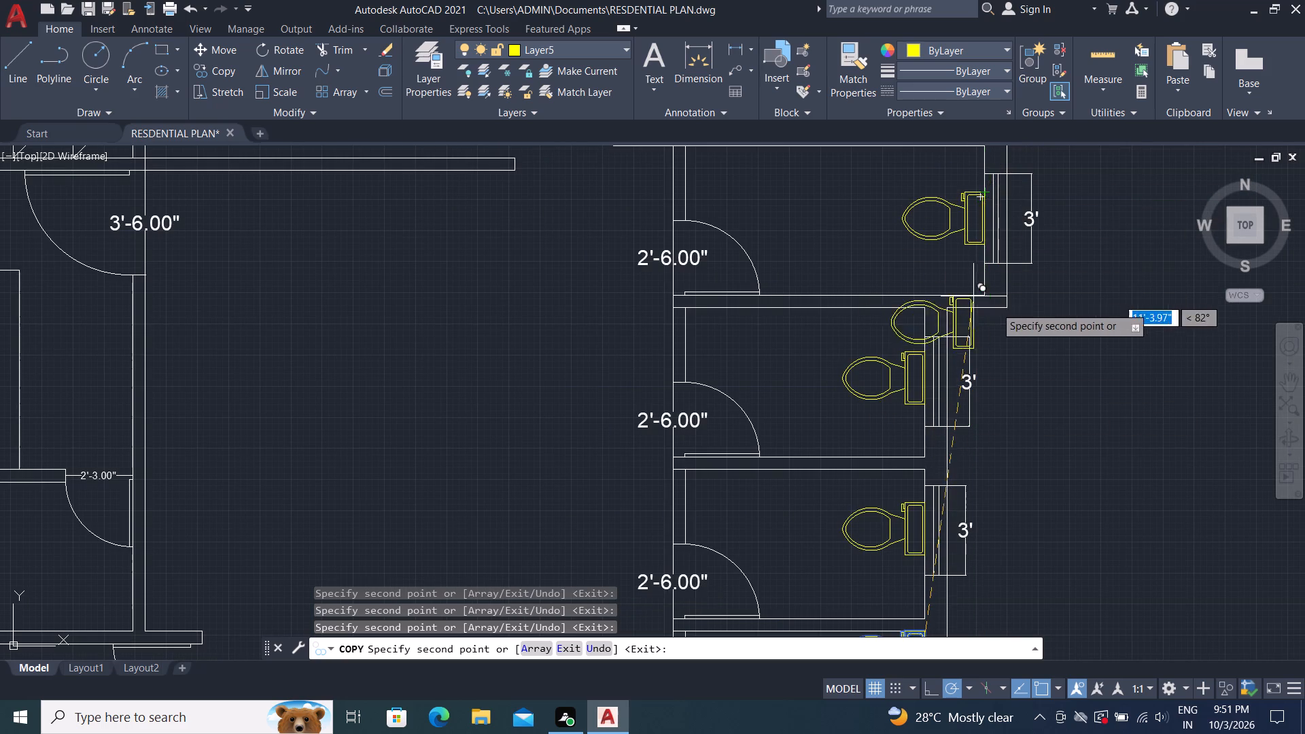
scroll(1000, 311, down, 2)
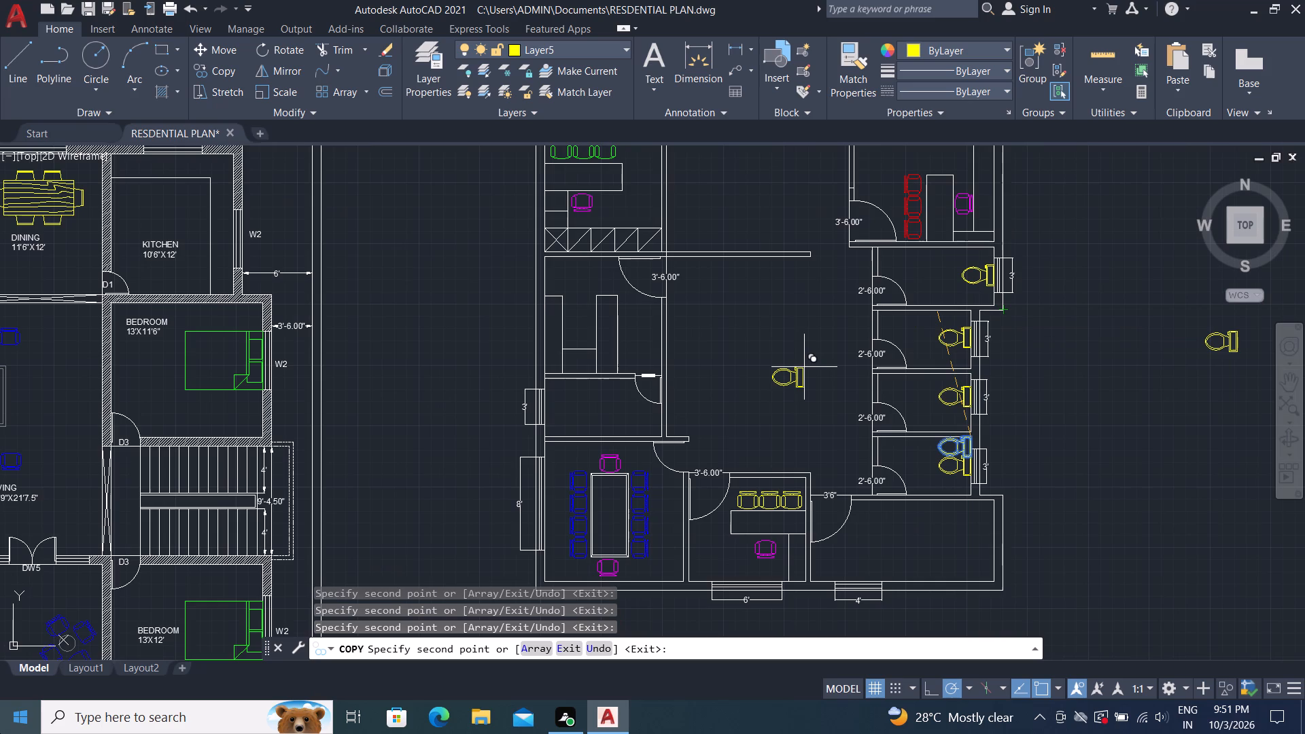
key(Escape)
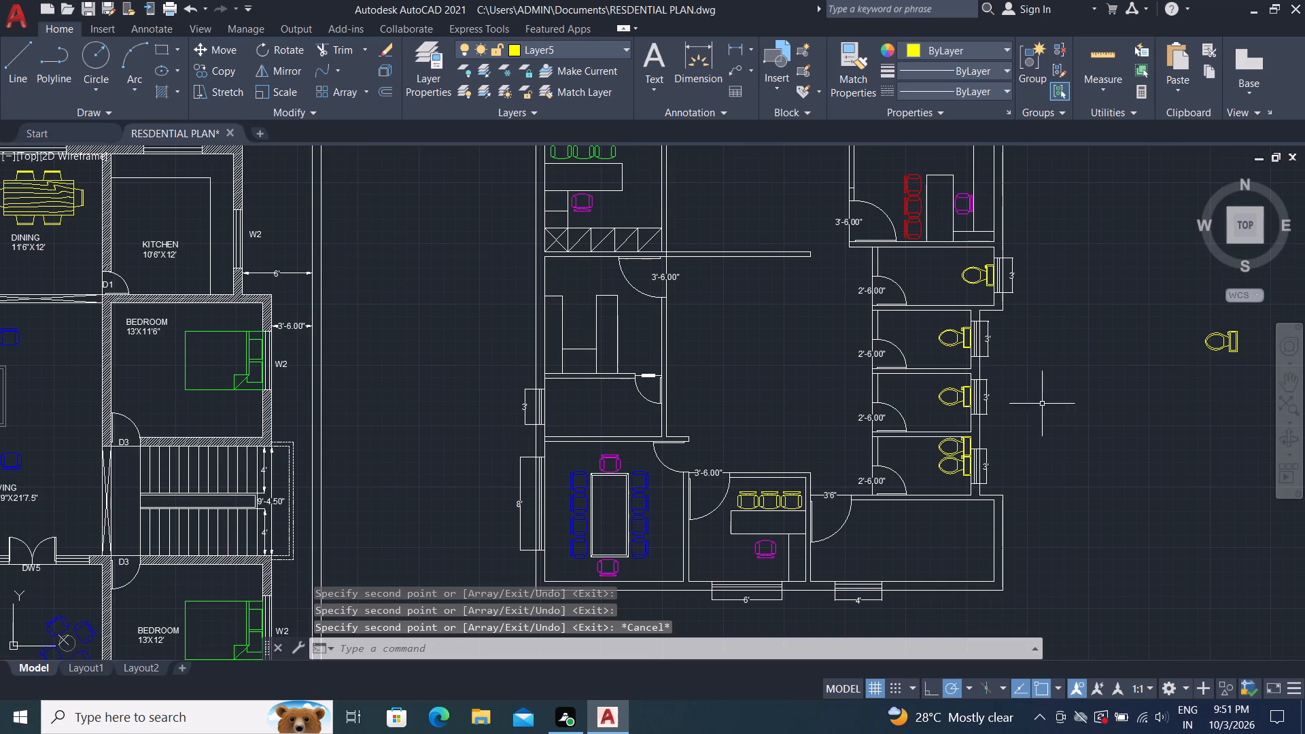
Delete the overlapping corner toilet in the southernmost cubicle, keeping the one beside the window.
click(958, 445)
key(Delete)
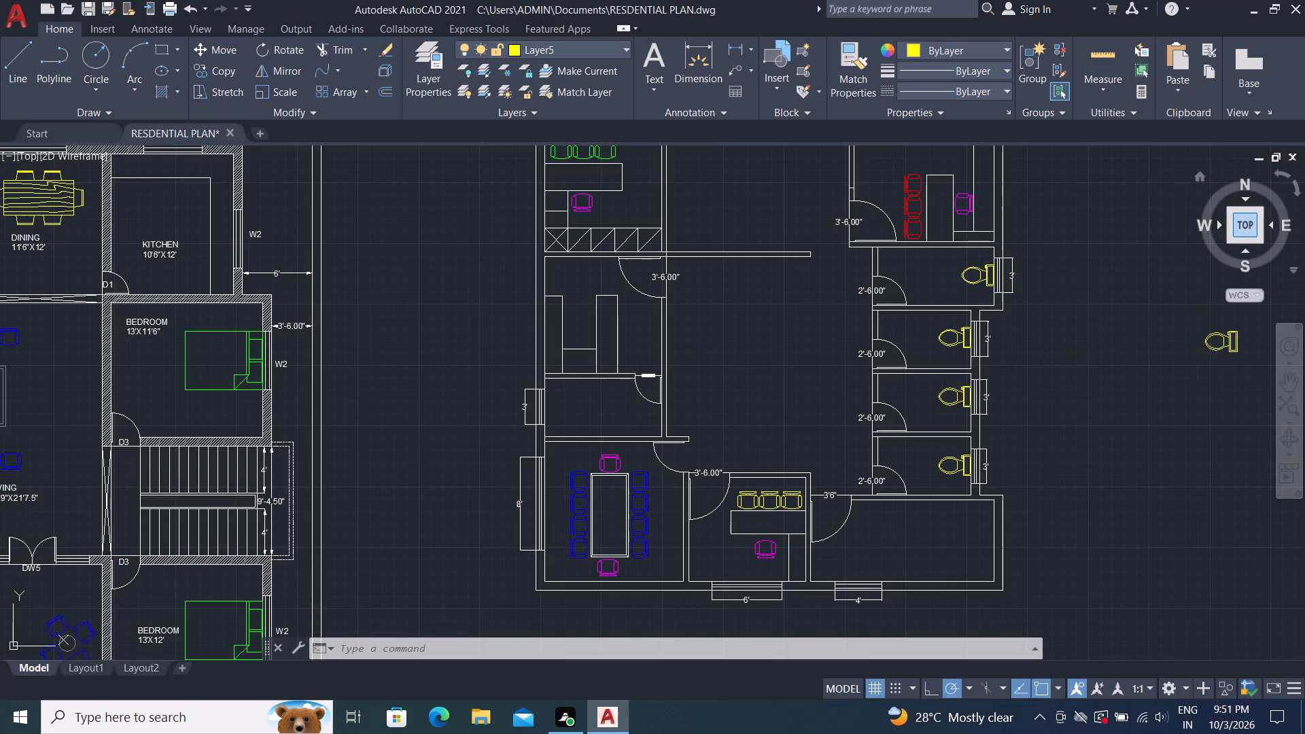
Delete the leftover yellow toilet lying outside the building, east of the cubicles.
click(1181, 312)
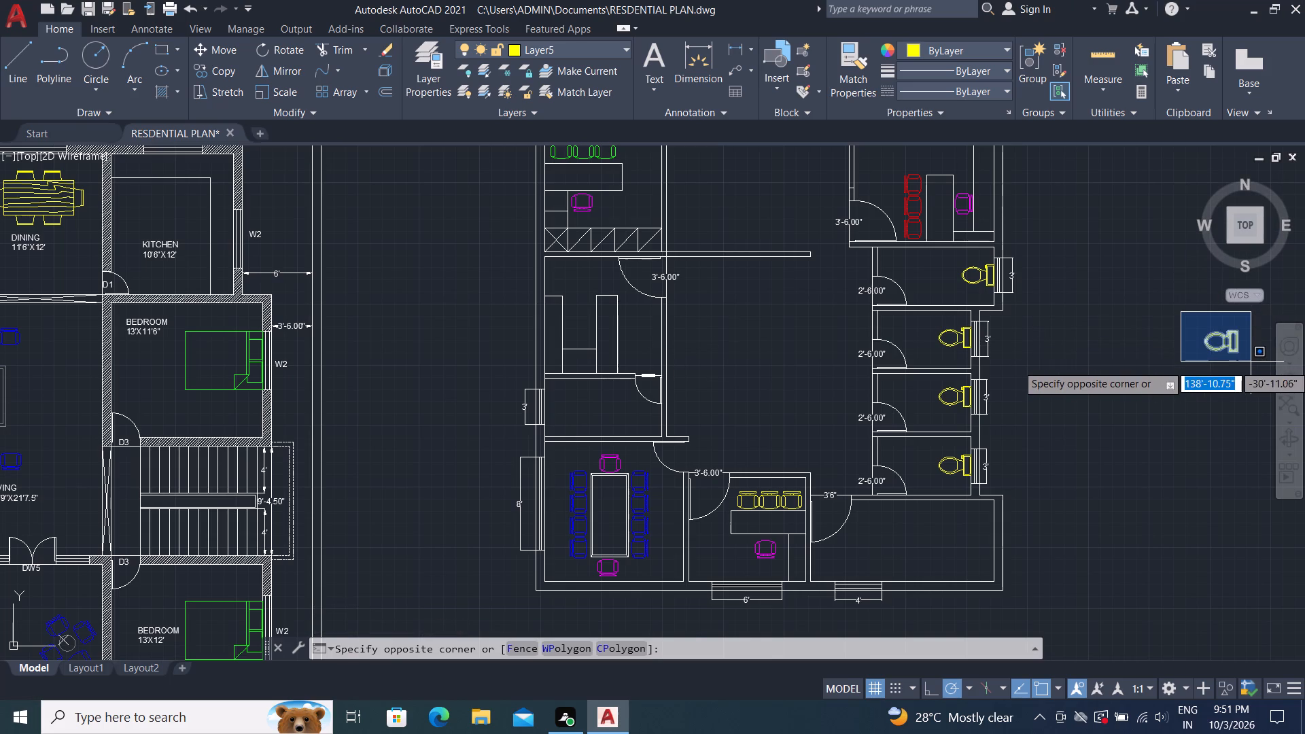
click(1251, 371)
key(Delete)
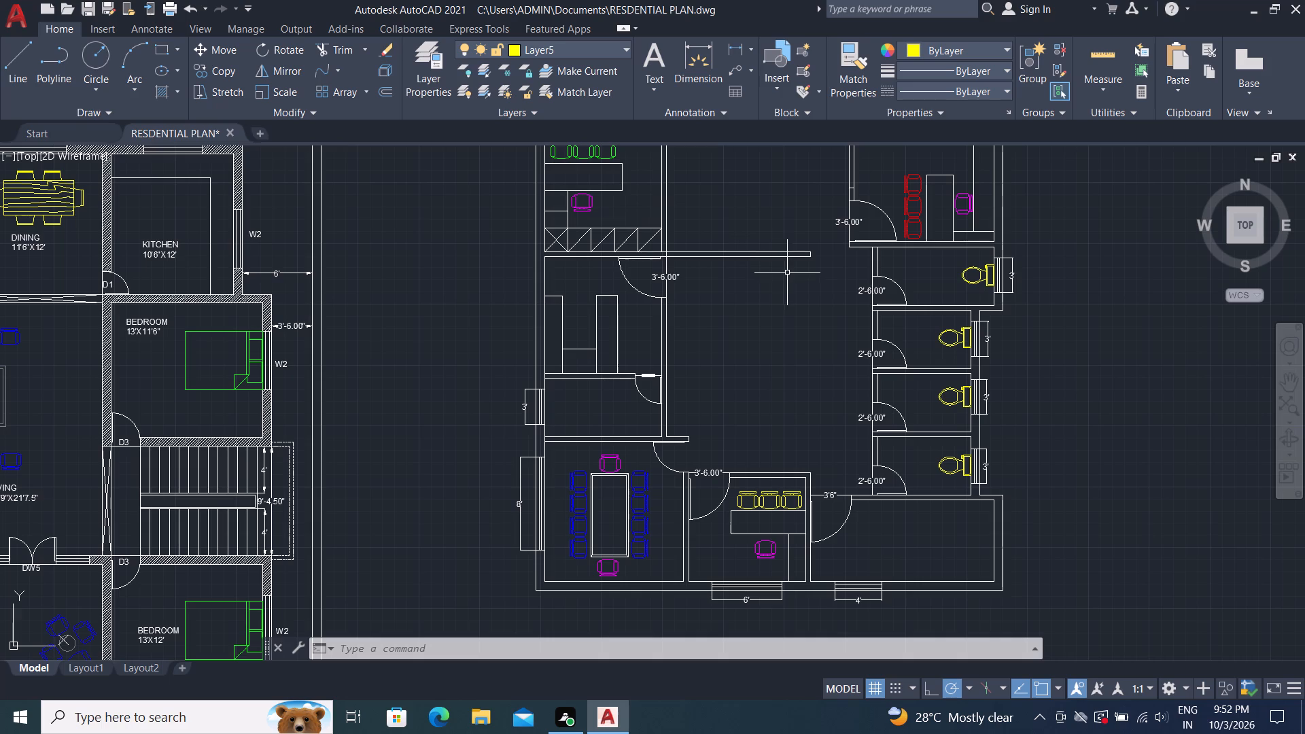
Delete the stray slanted red line between the two floor plans, near their north ends.
scroll(785, 256, up, 2)
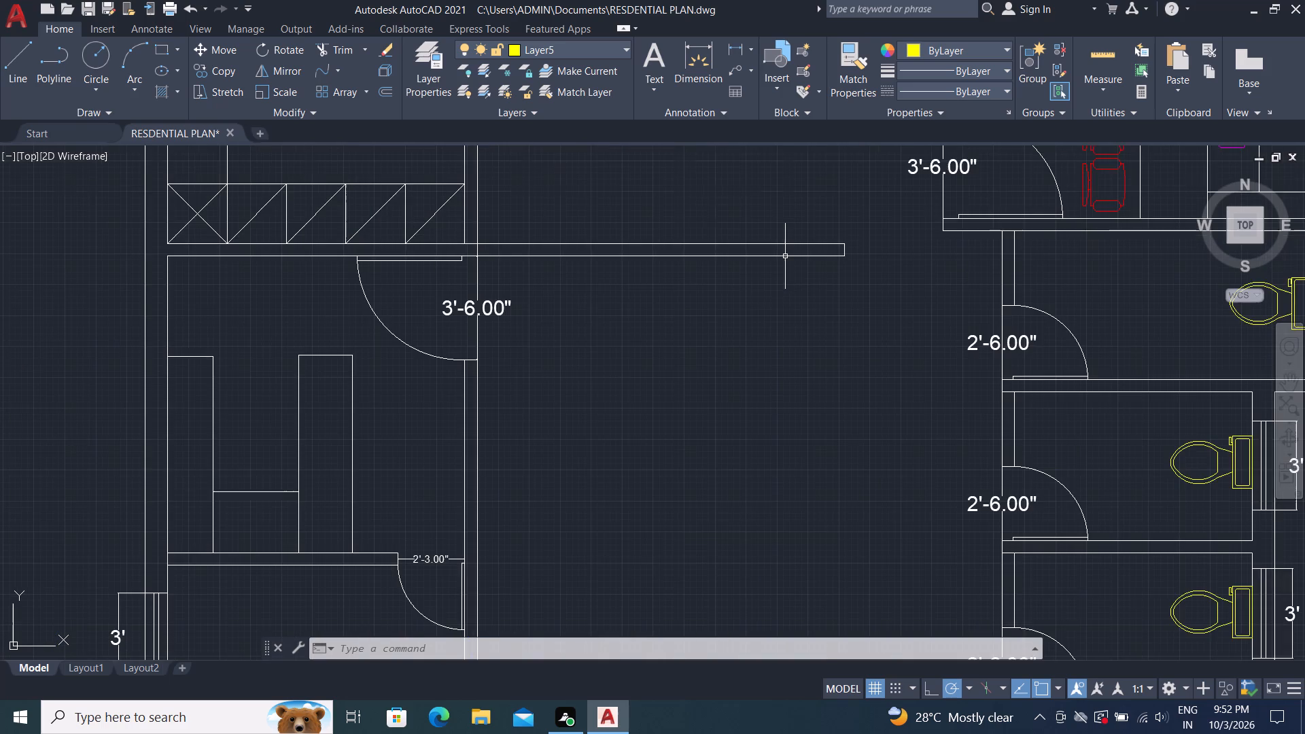
scroll(785, 256, up, 2)
scroll(785, 256, down, 2)
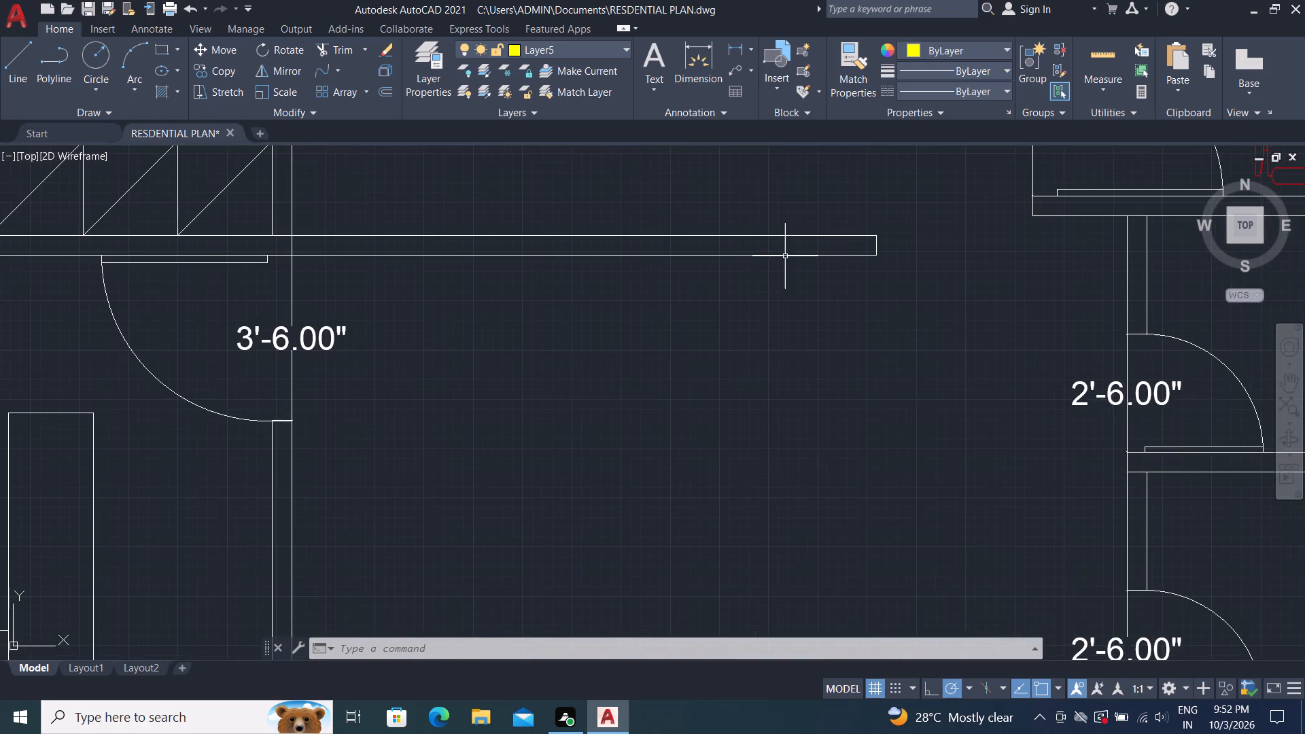
scroll(785, 256, down, 9)
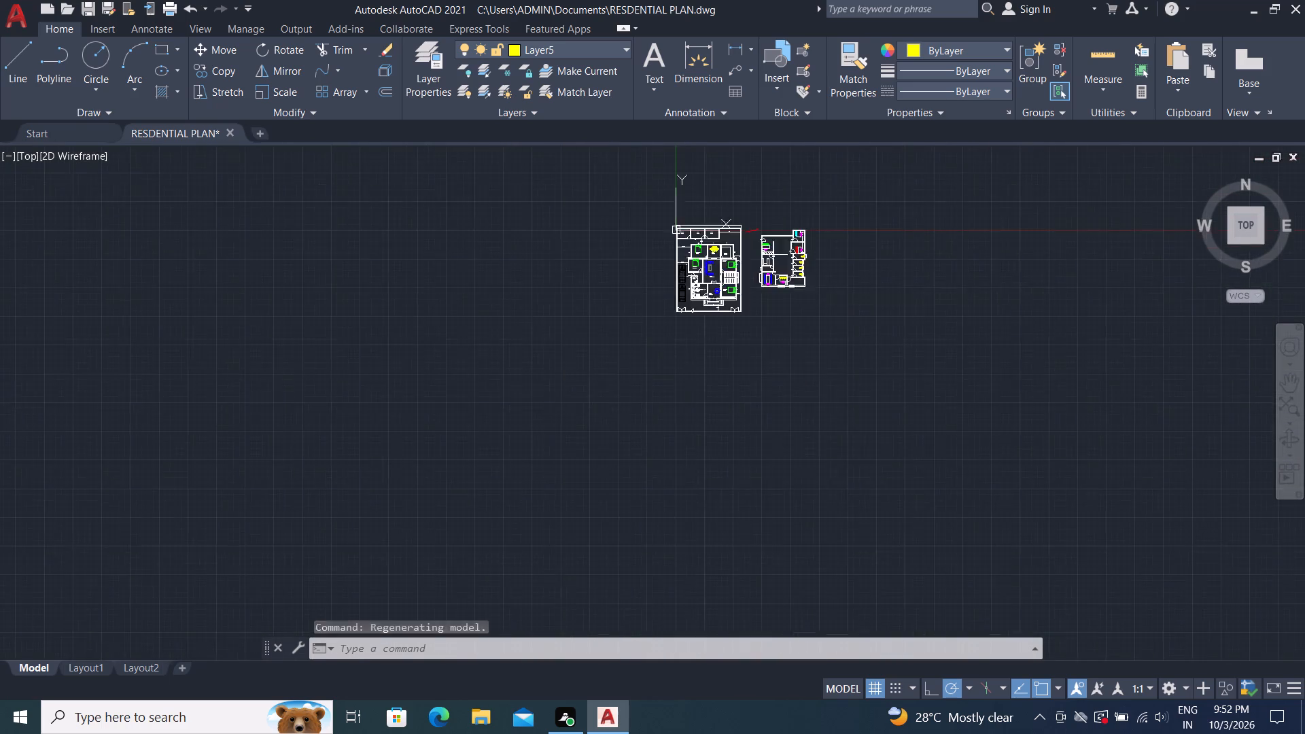
scroll(785, 254, down, 5)
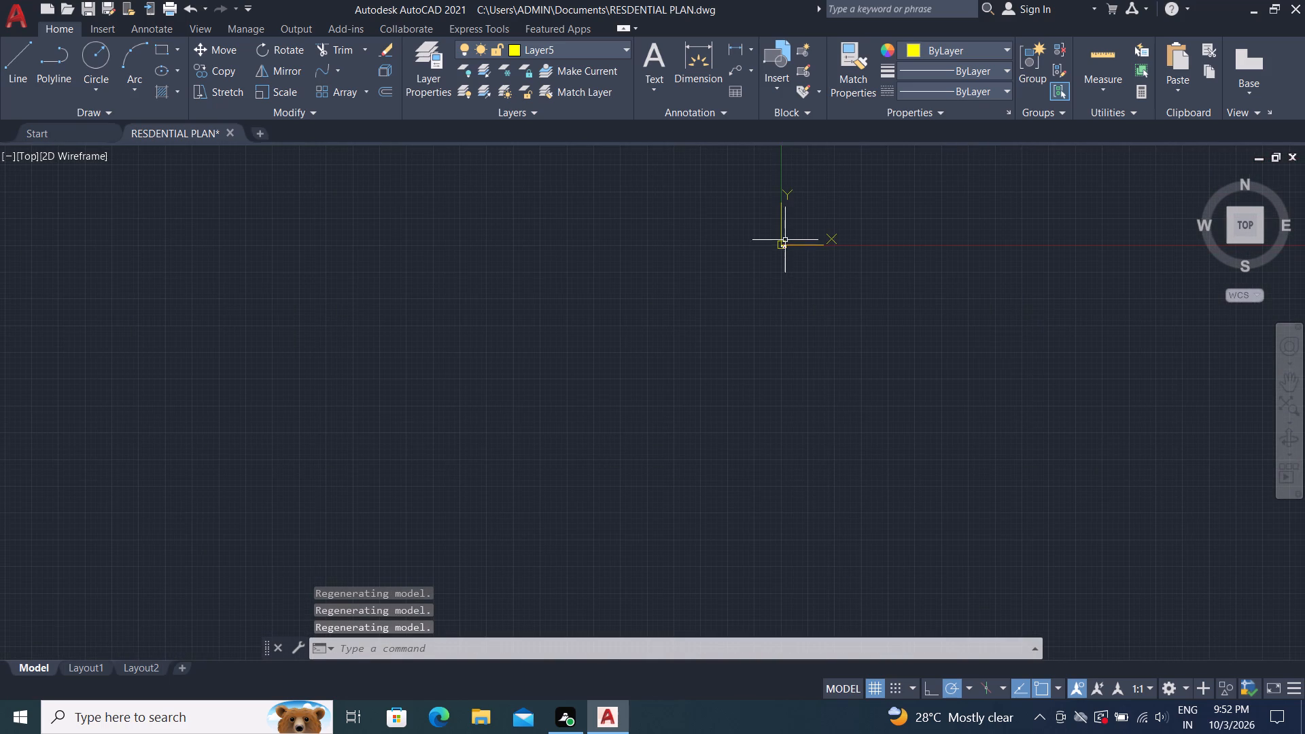
scroll(760, 248, down, 1)
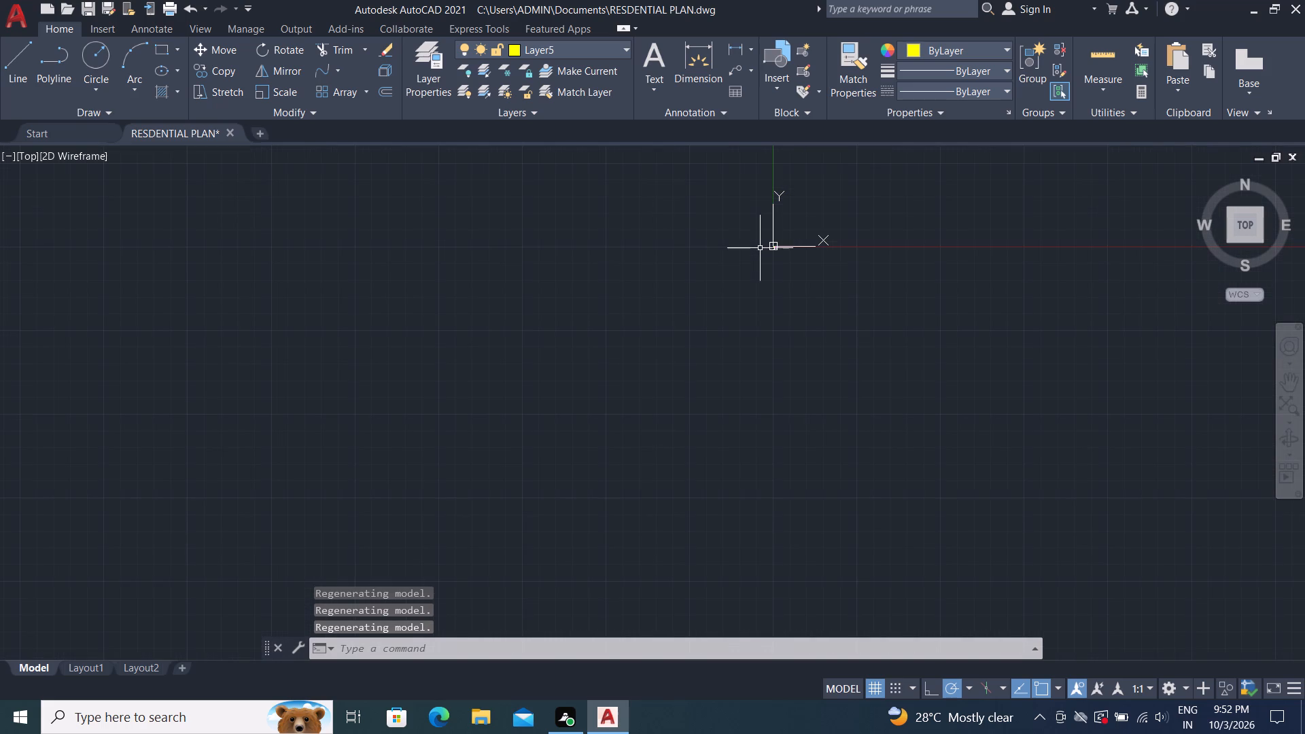
scroll(766, 241, up, 4)
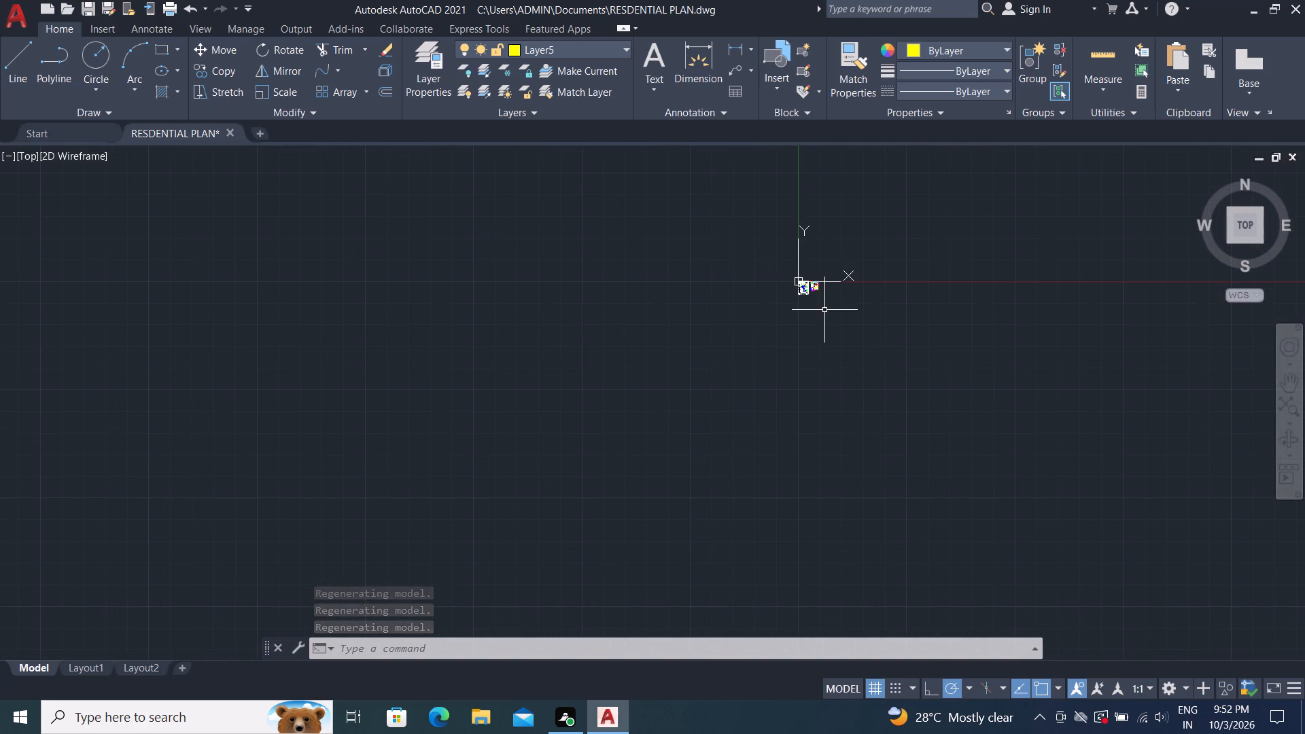
scroll(824, 310, up, 2)
scroll(754, 237, up, 1)
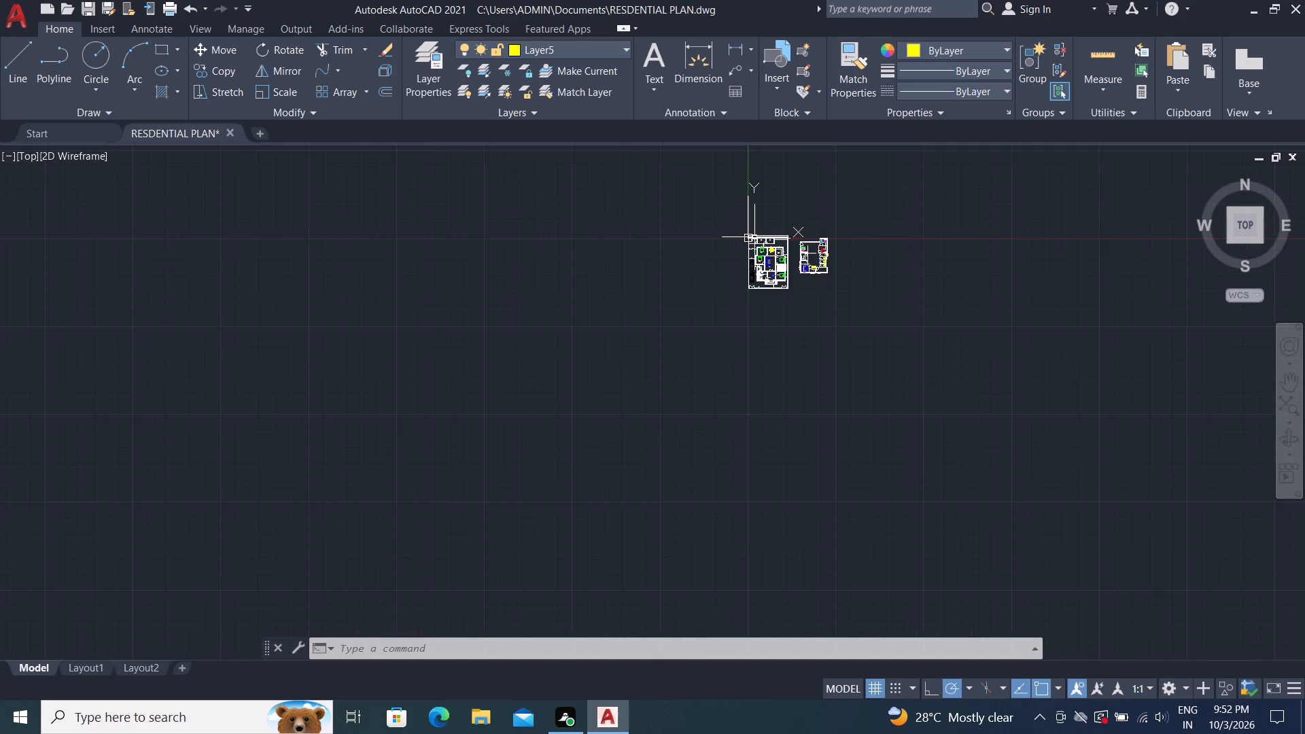
scroll(754, 237, up, 4)
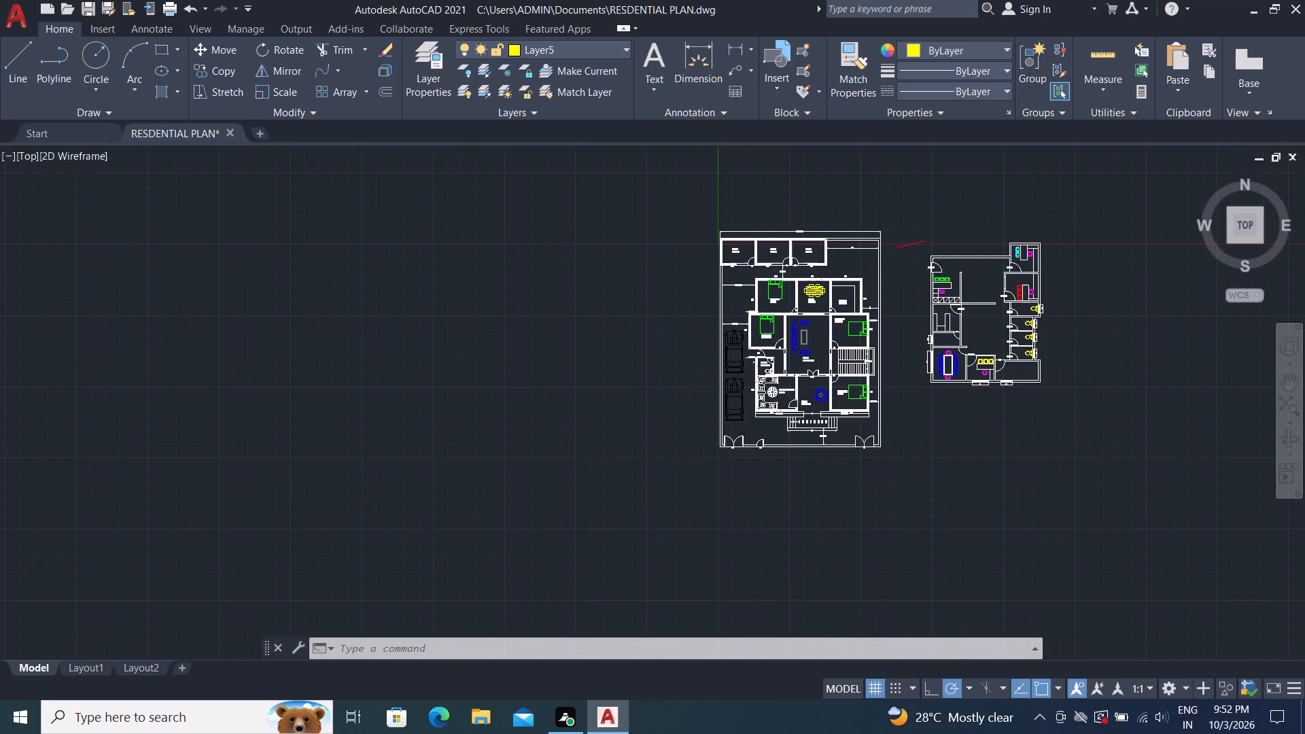
scroll(746, 237, up, 2)
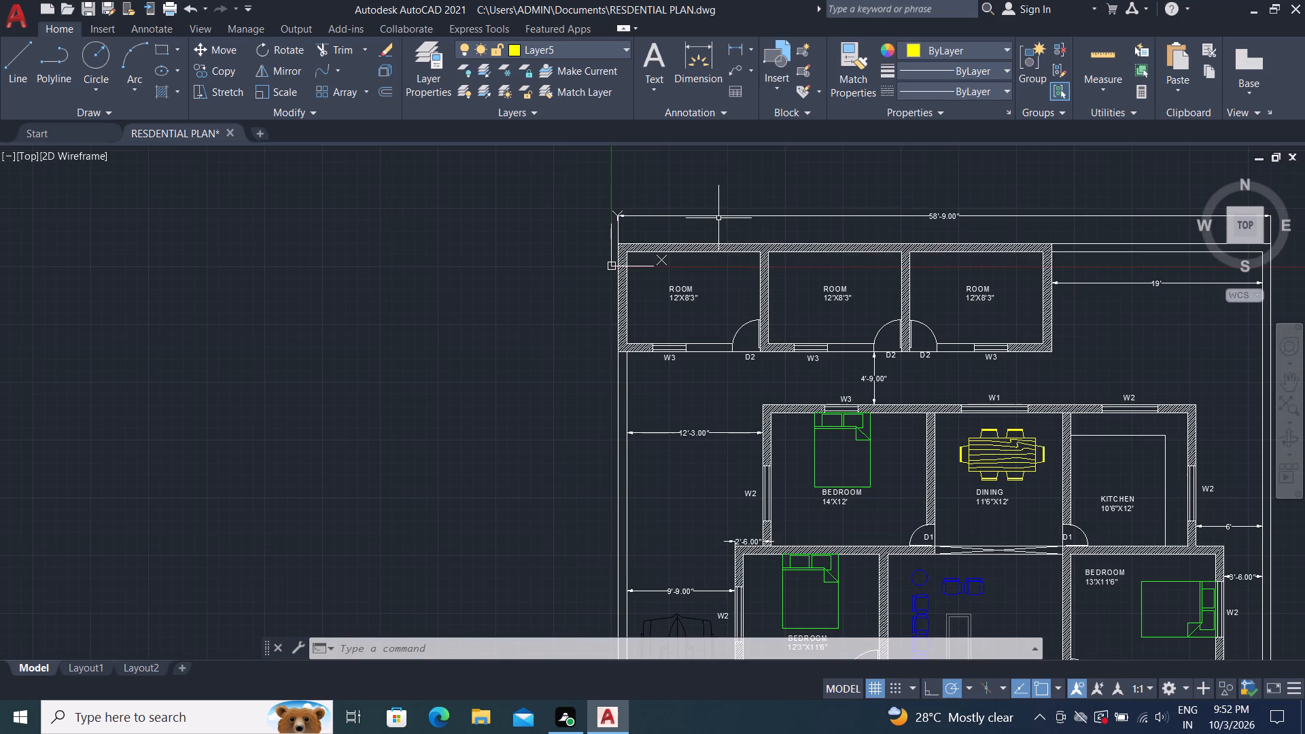
scroll(718, 218, down, 1)
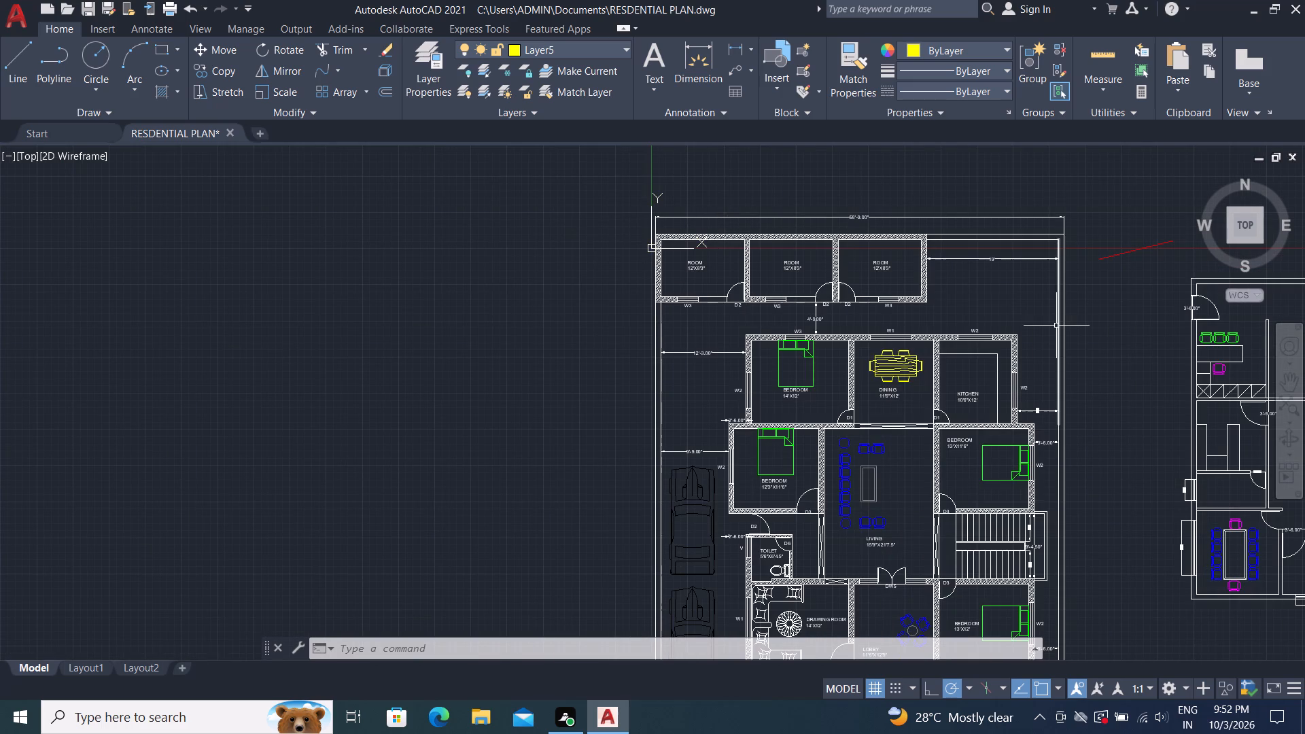
scroll(487, 232, down, 1)
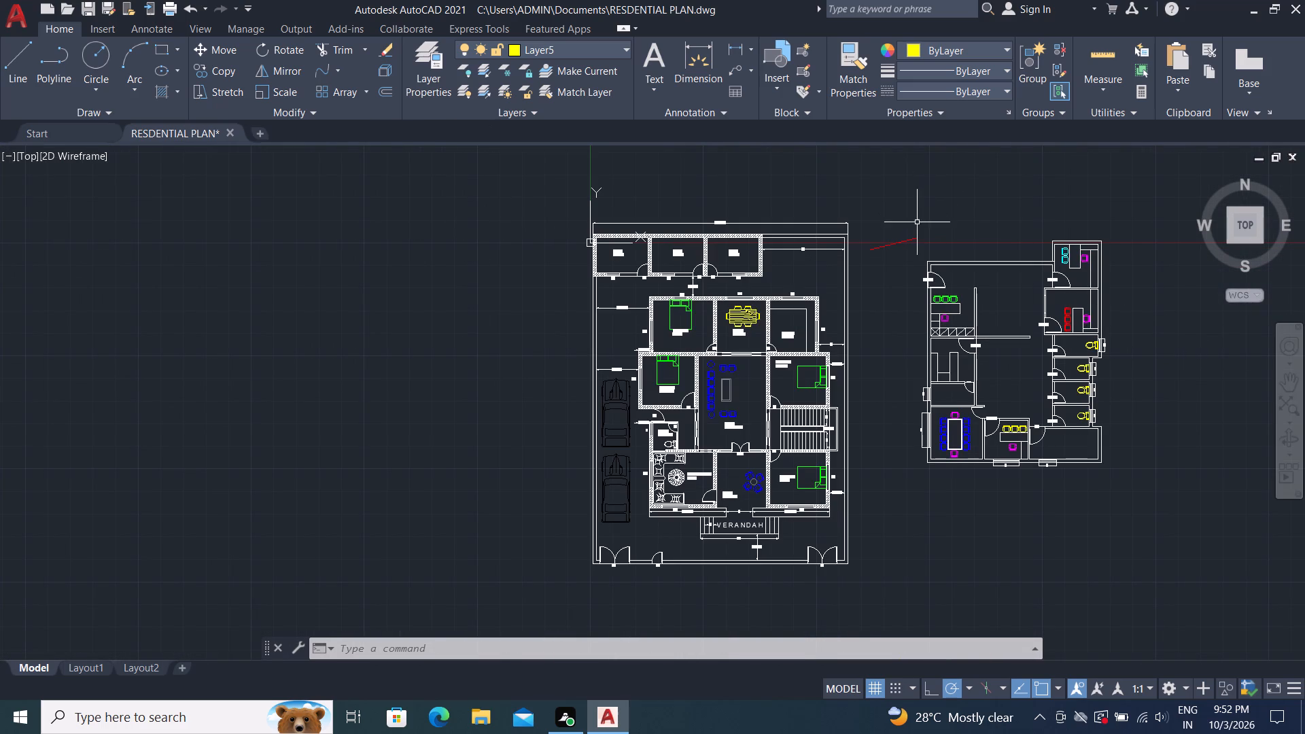
click(909, 238)
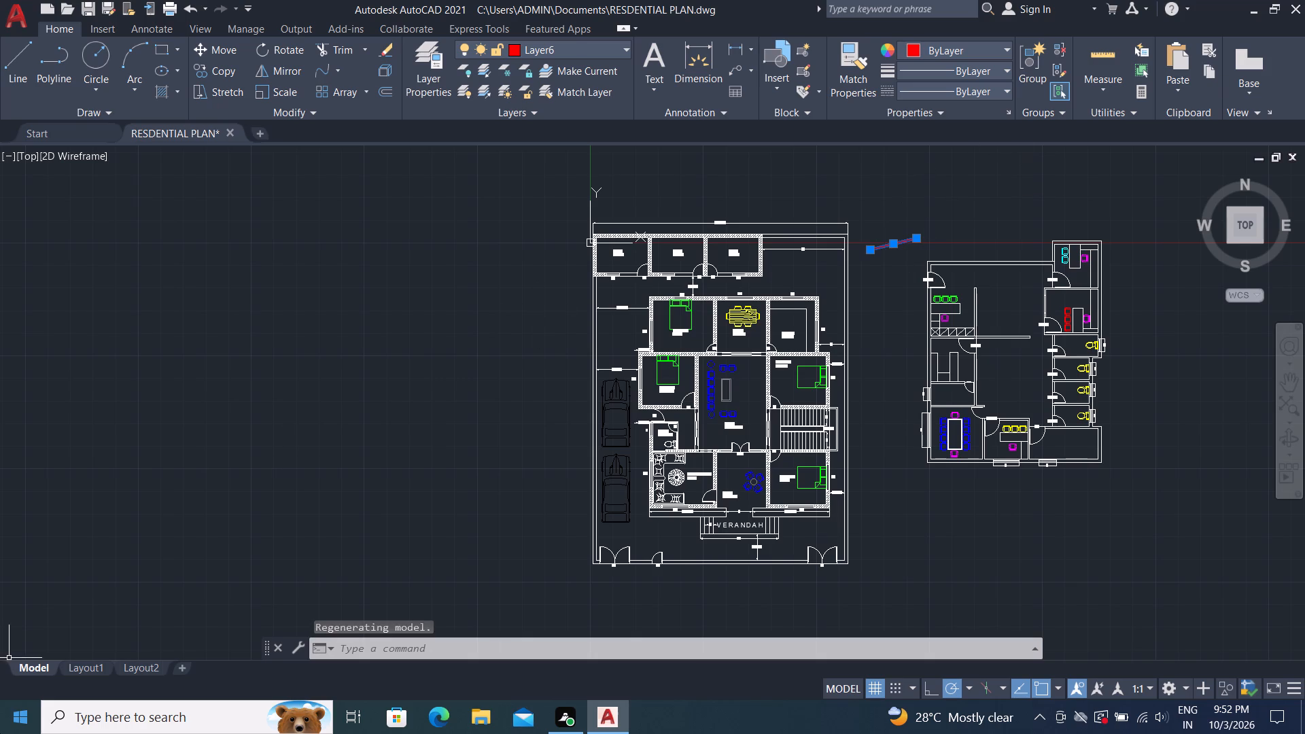
key(Delete)
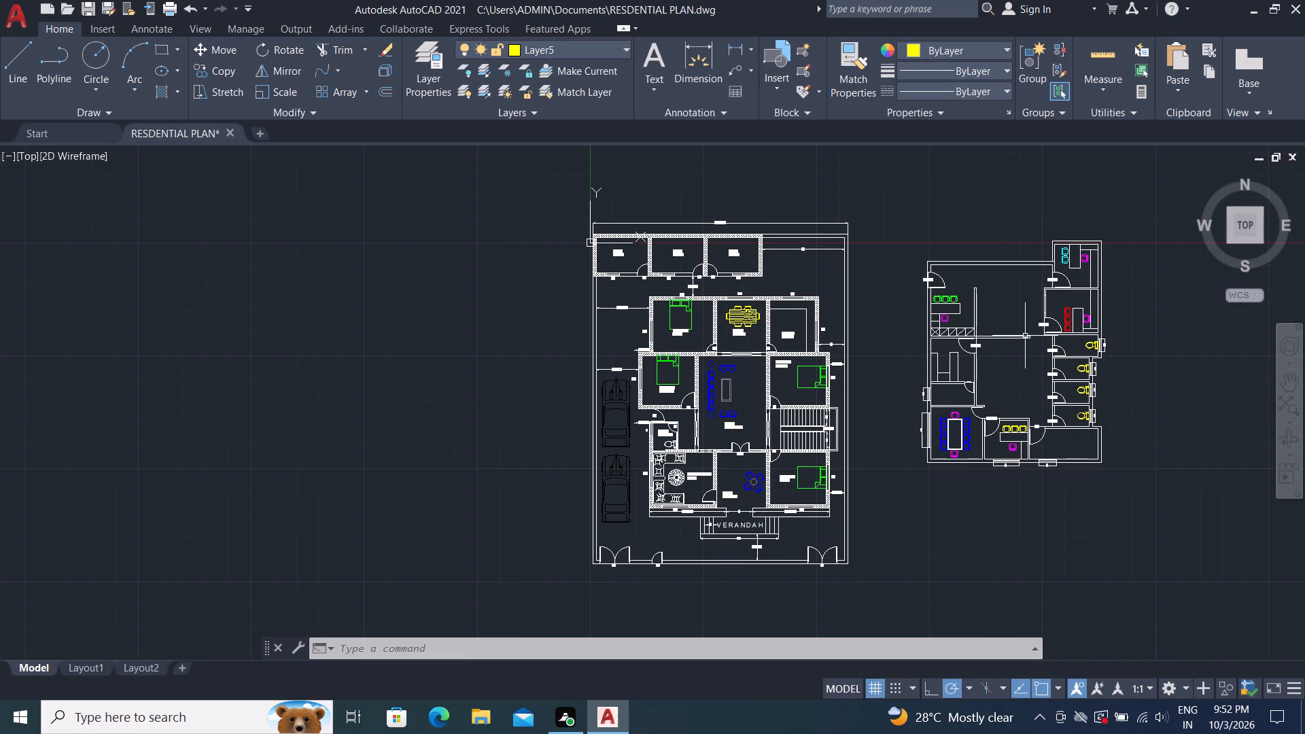
Set the current object colour to ByBlock and abandon the rectangle started in the layer's yellow.
scroll(1020, 336, up, 3)
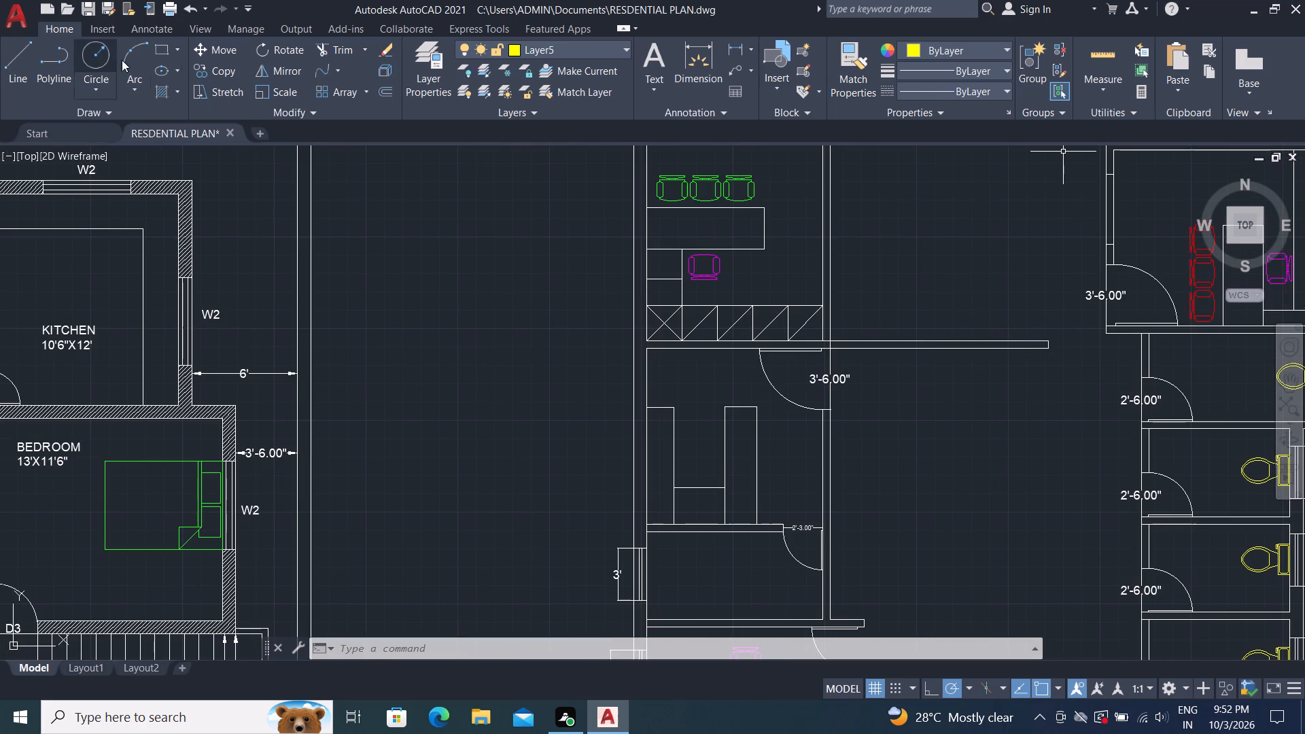
click(177, 46)
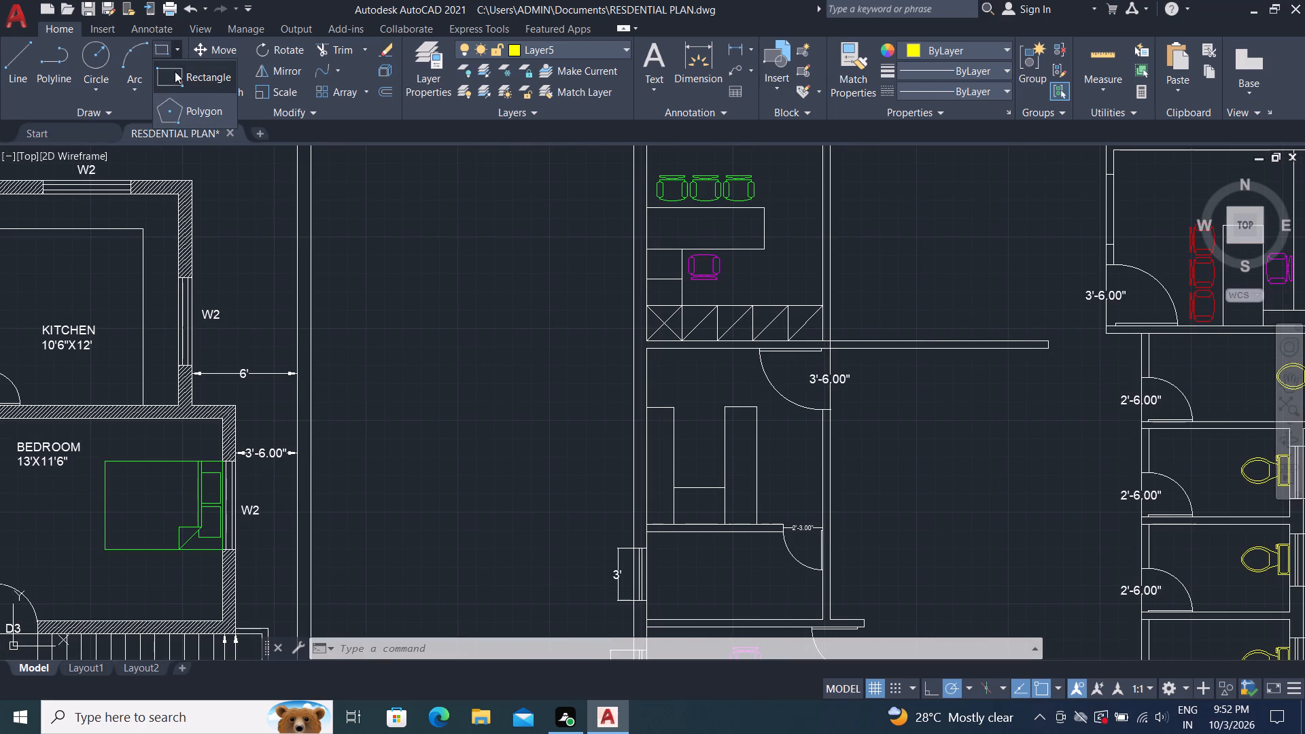
click(179, 84)
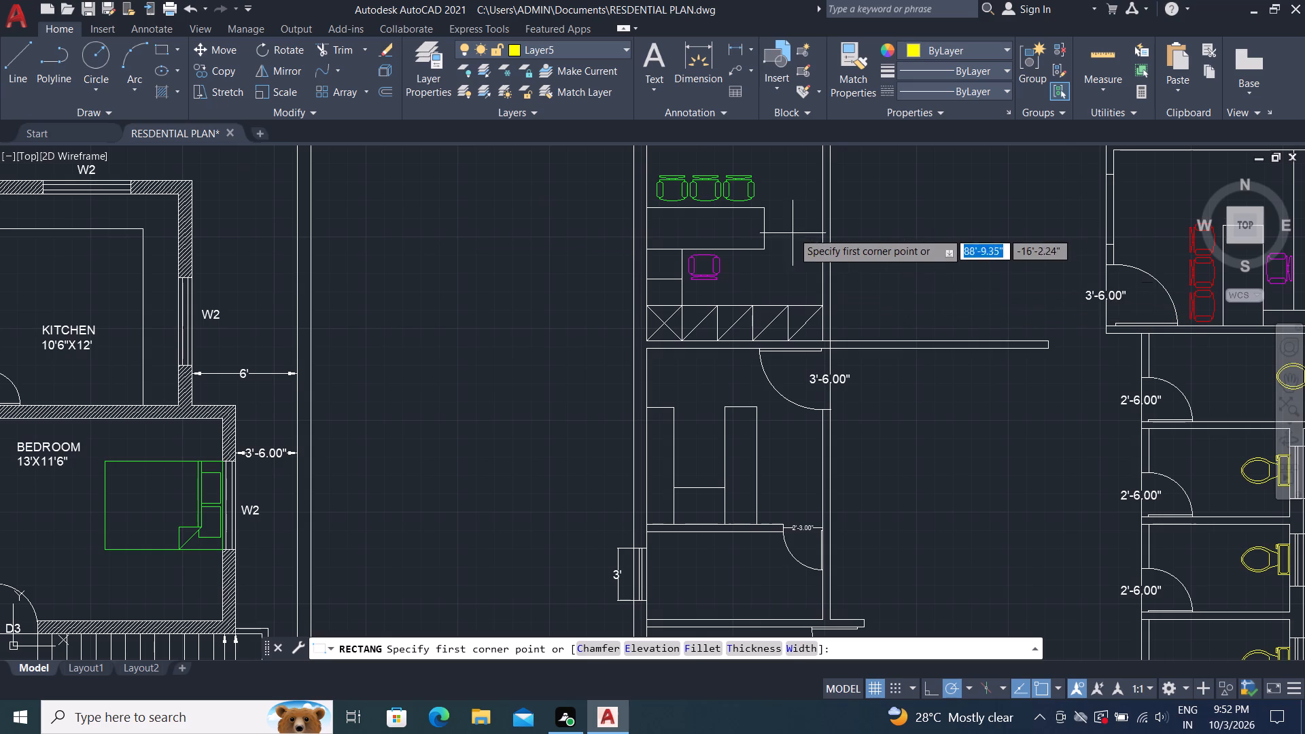
click(916, 237)
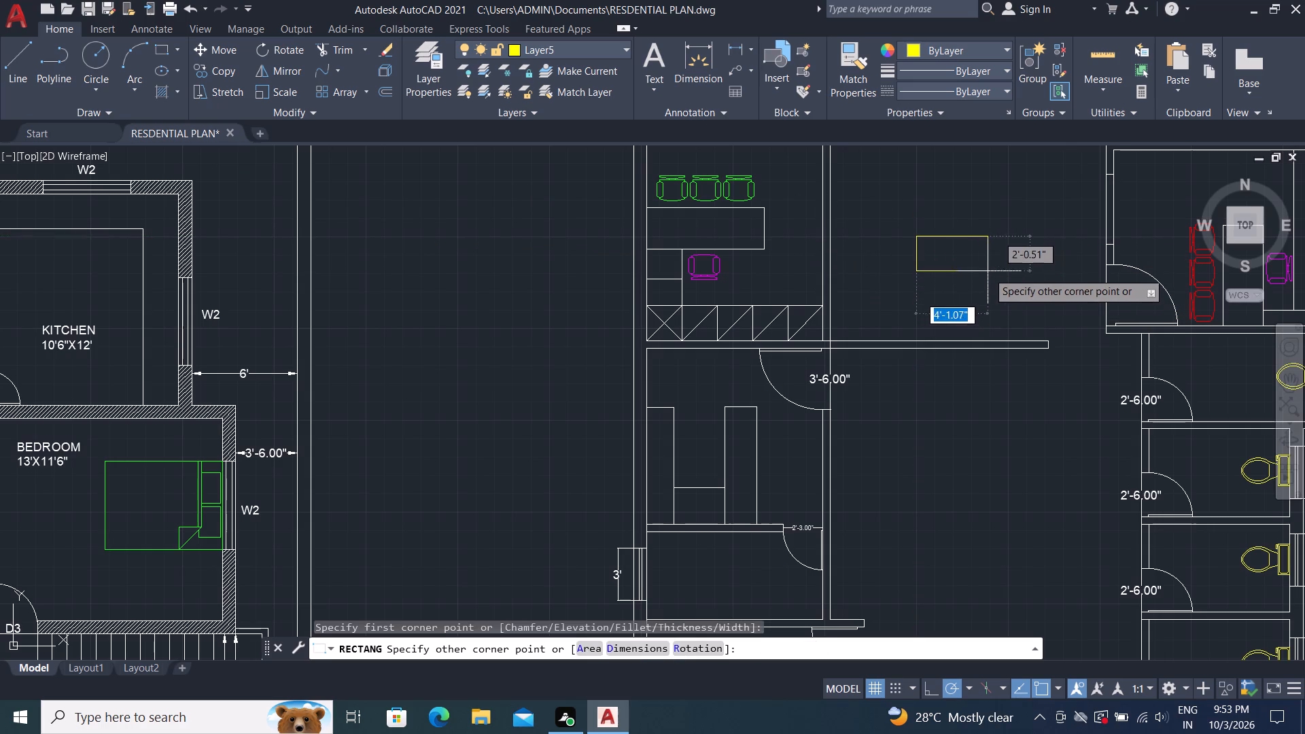
click(980, 54)
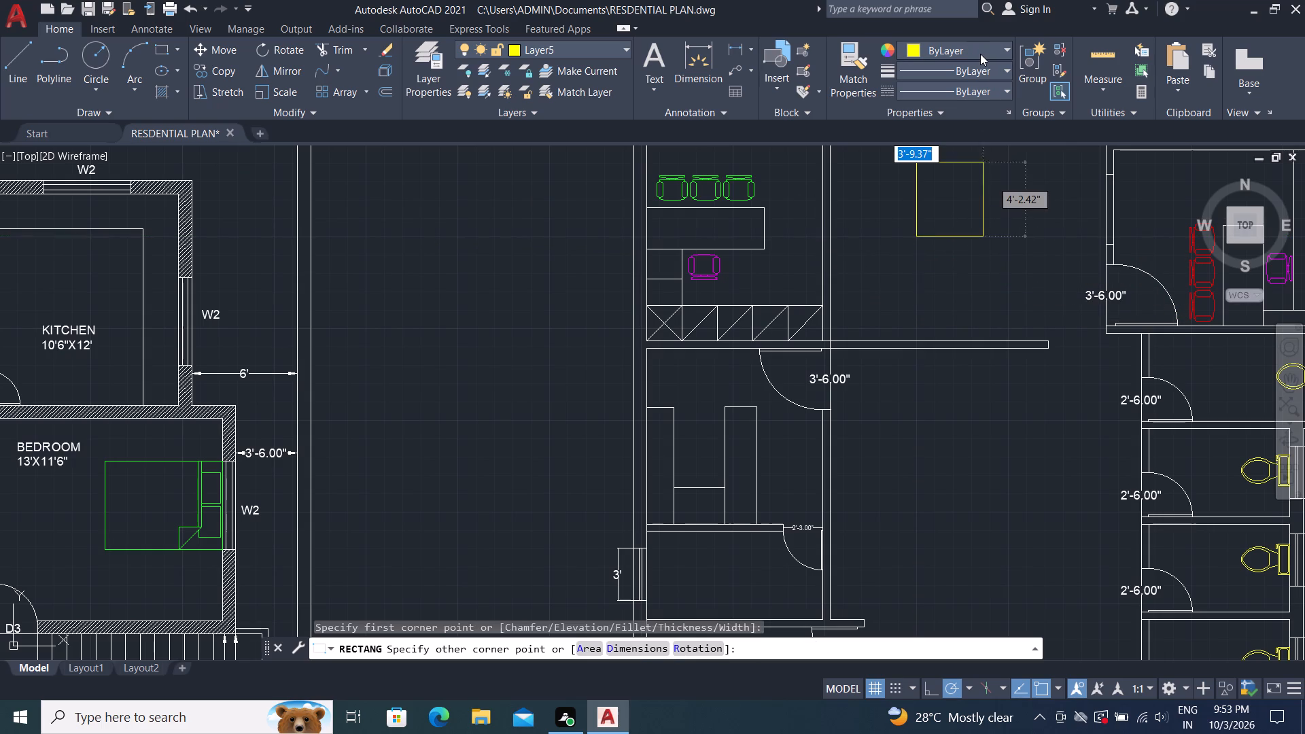
click(916, 91)
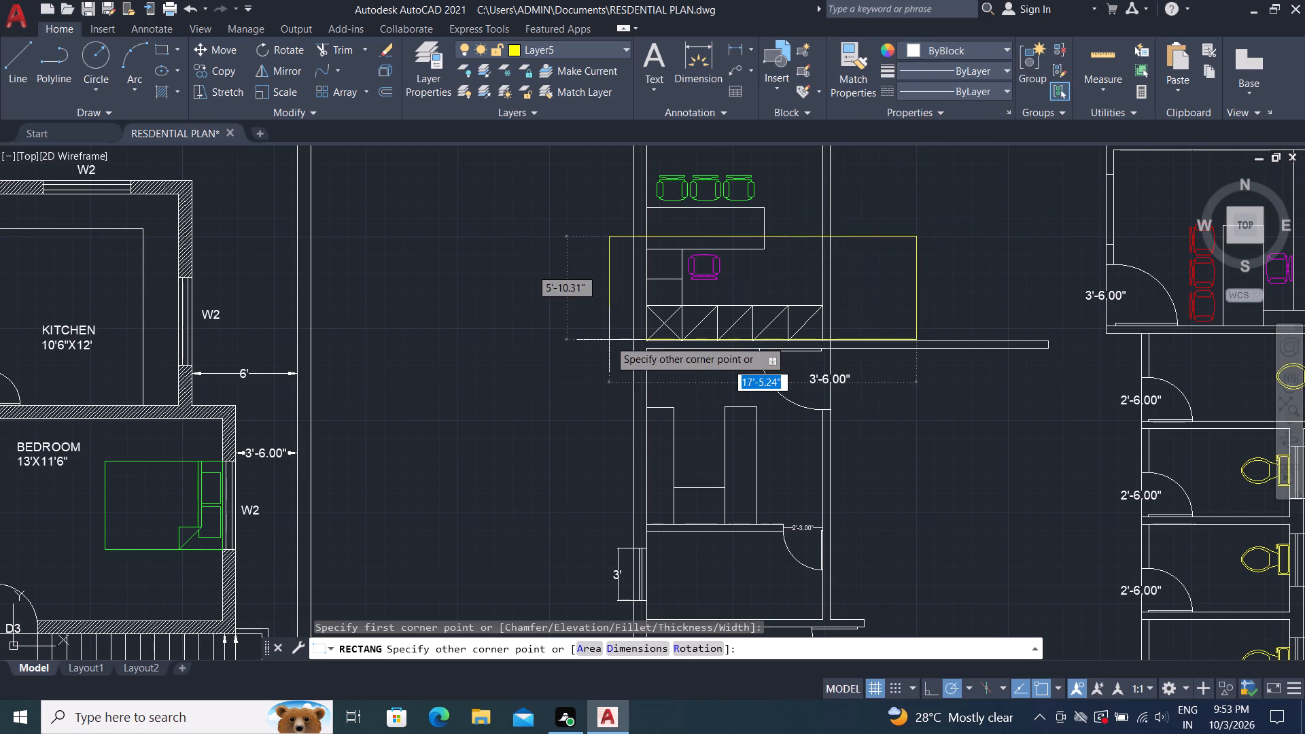
key(Escape)
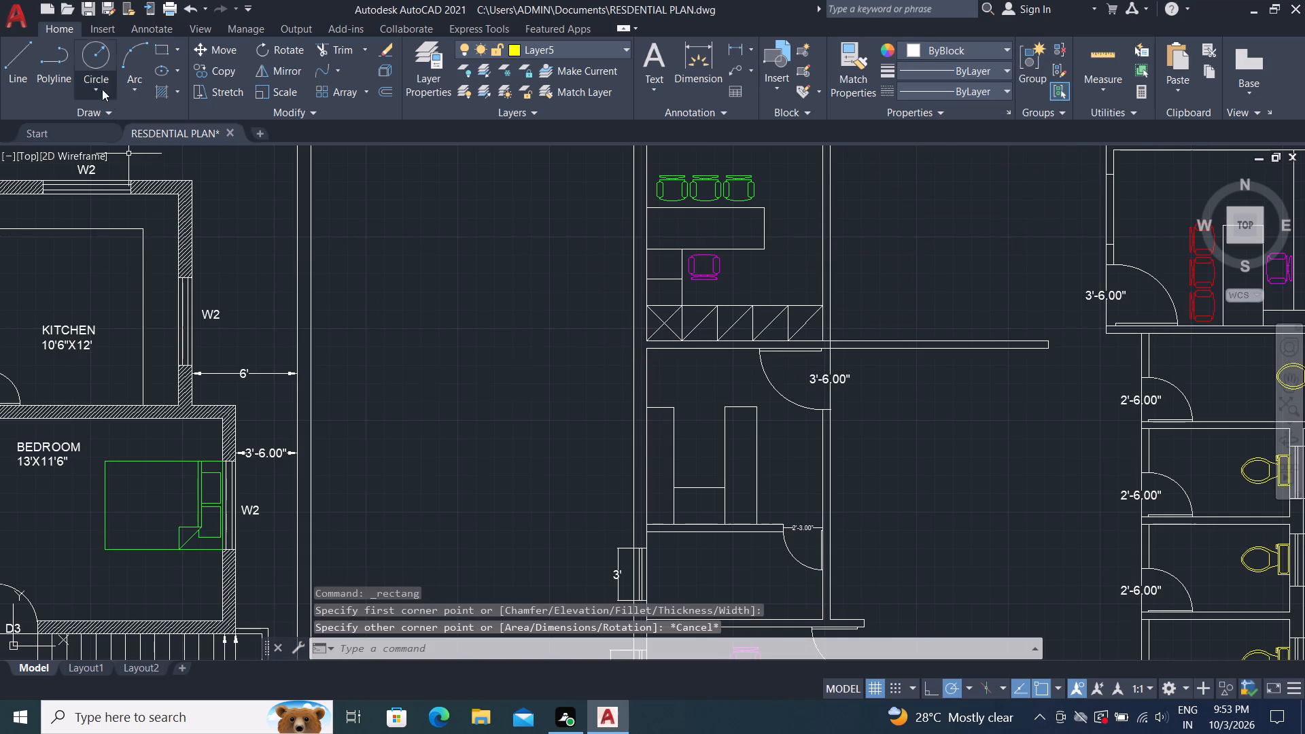
Draw a rectangle about 5'-2" by 2'-7" in the open hall north of the free-ending partition wall.
click(159, 54)
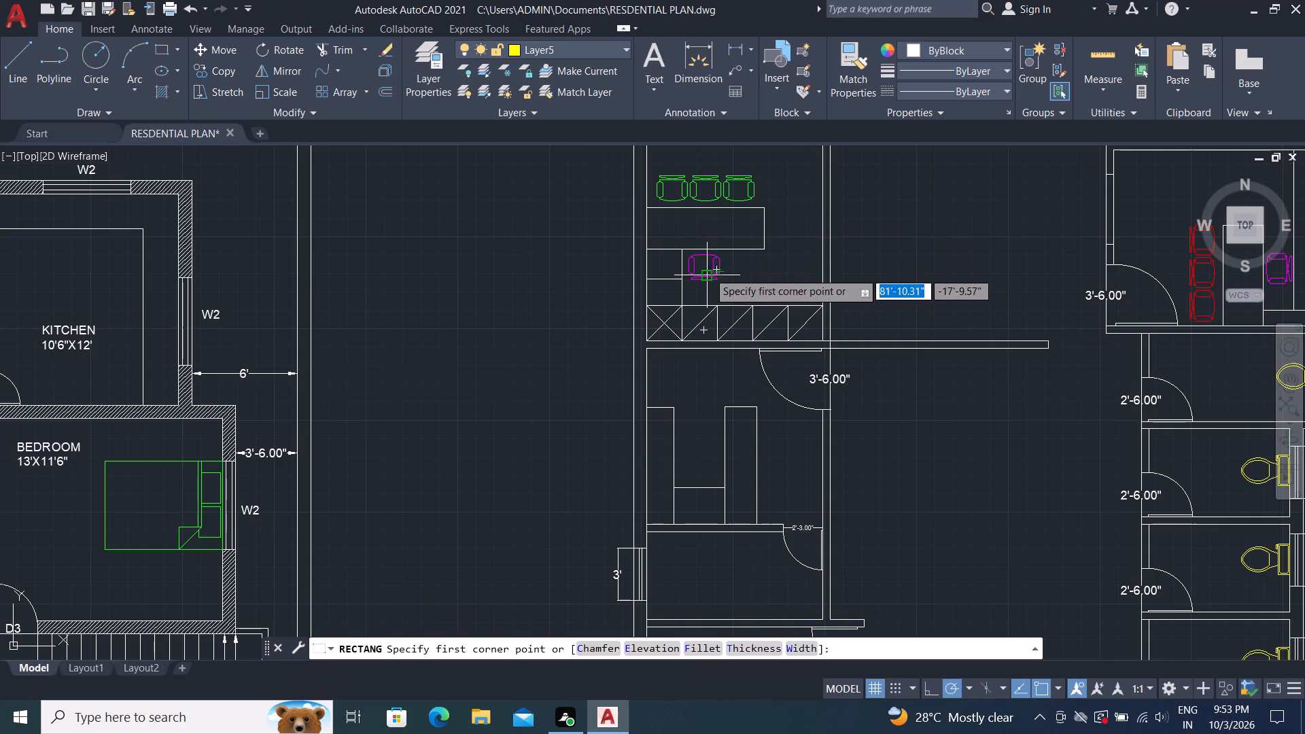
click(917, 238)
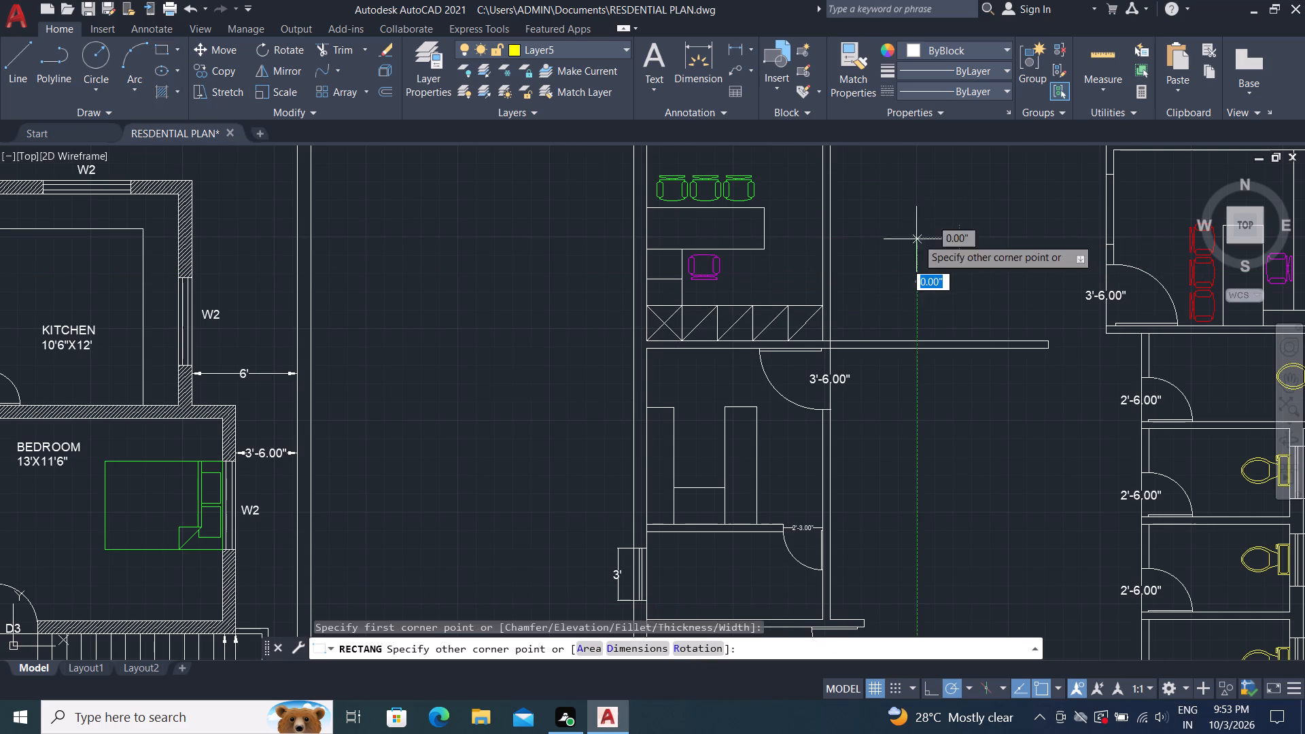
click(1007, 283)
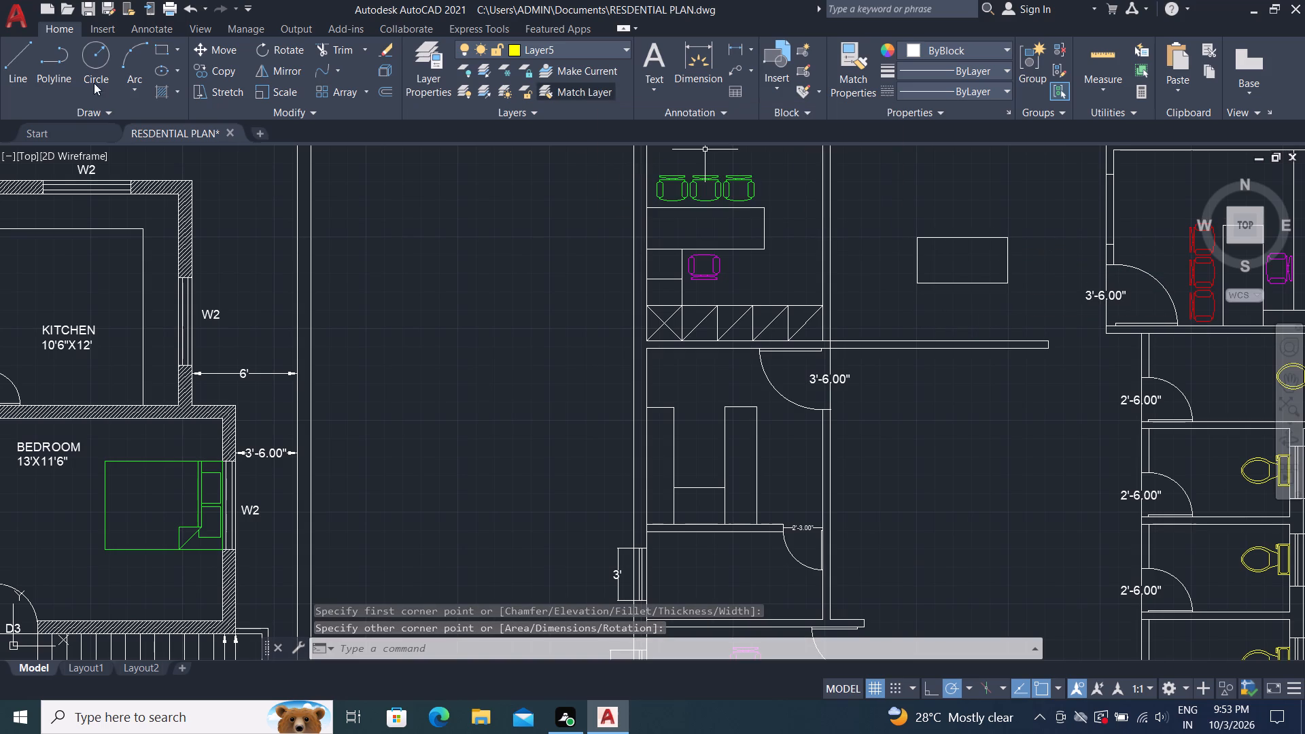
Move the new hall rectangle about 9" straight west.
click(226, 46)
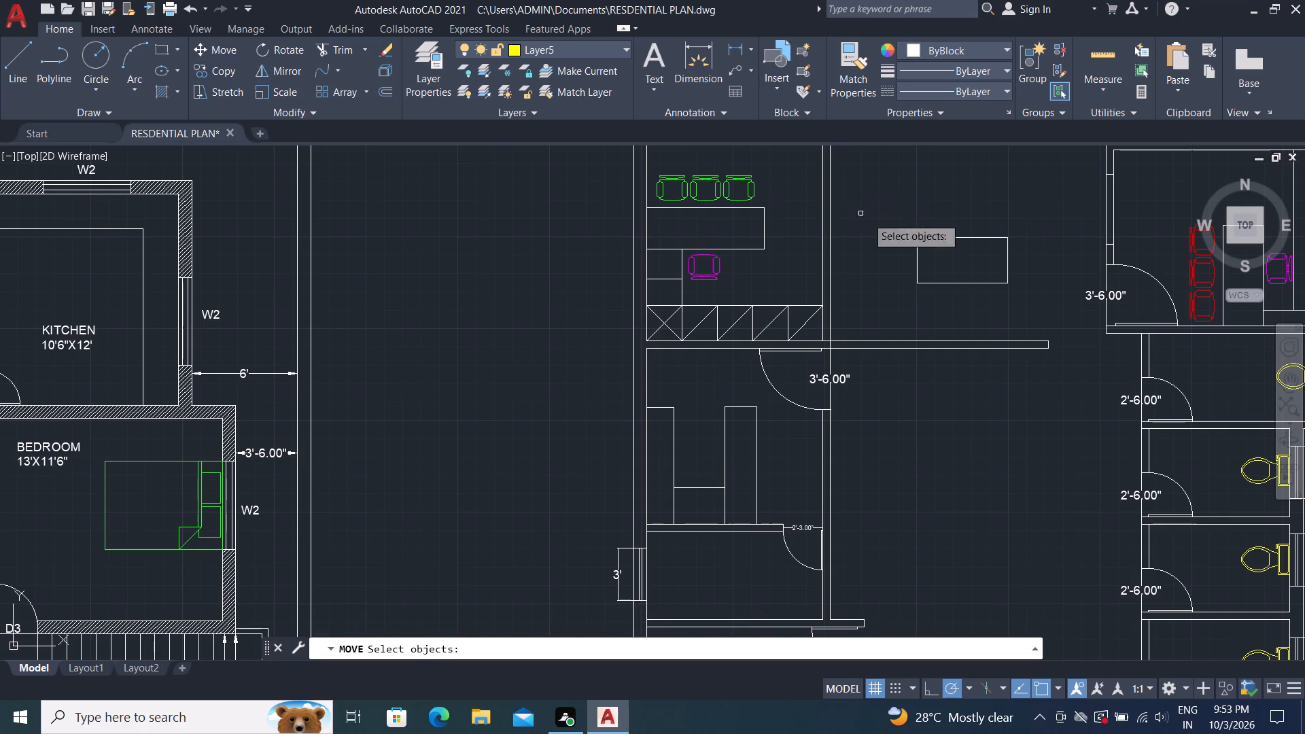
click(916, 254)
right_click(933, 253)
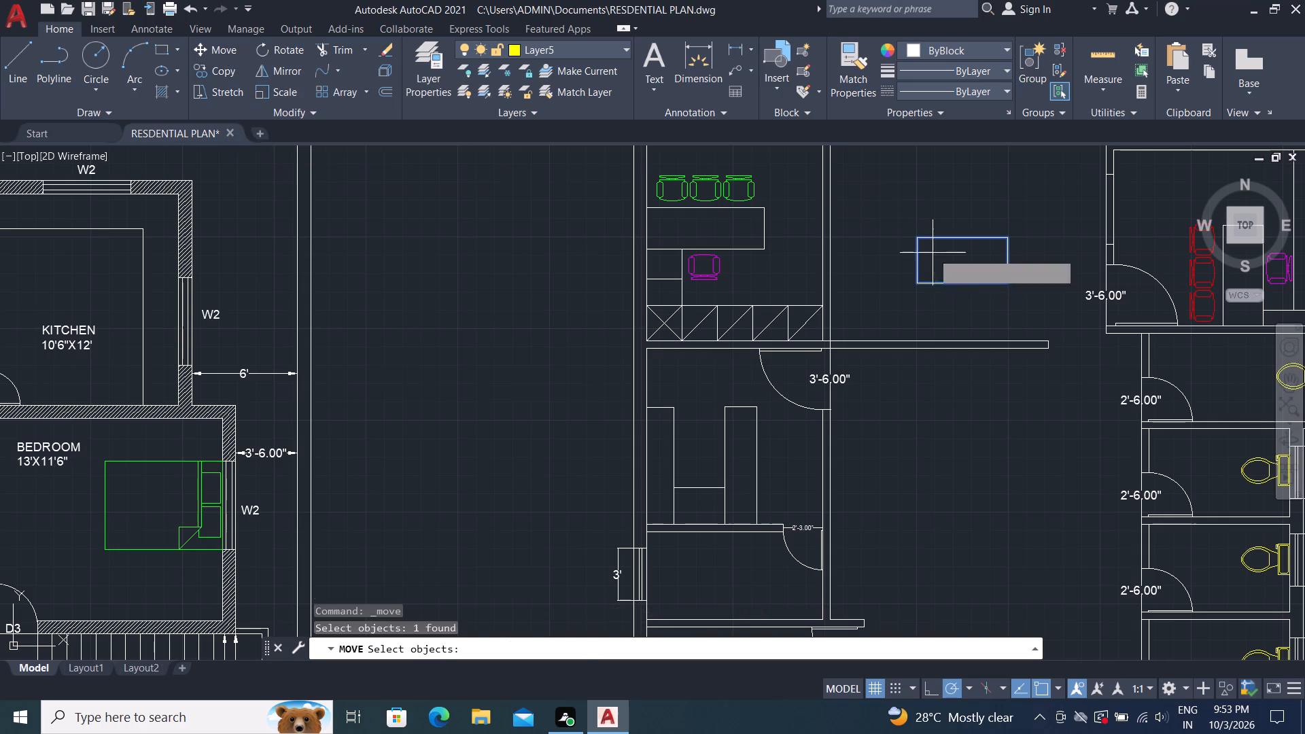
click(1006, 284)
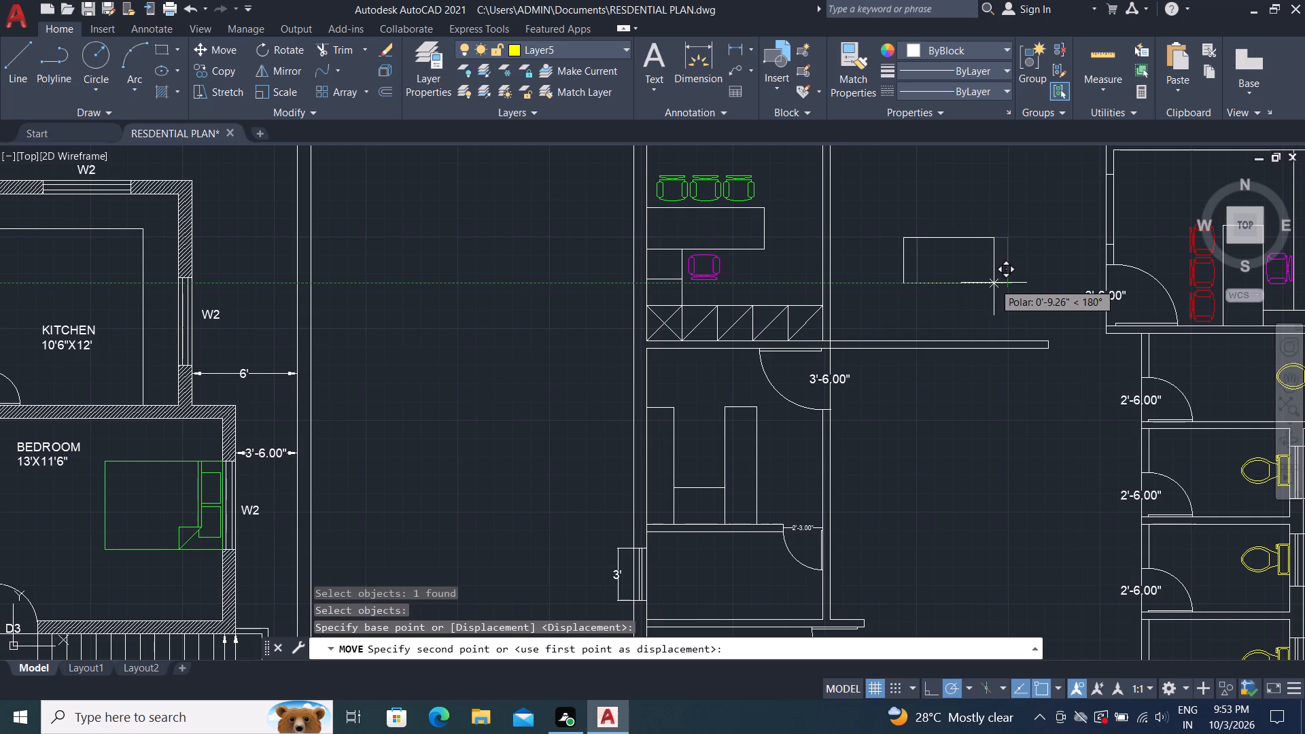
click(993, 283)
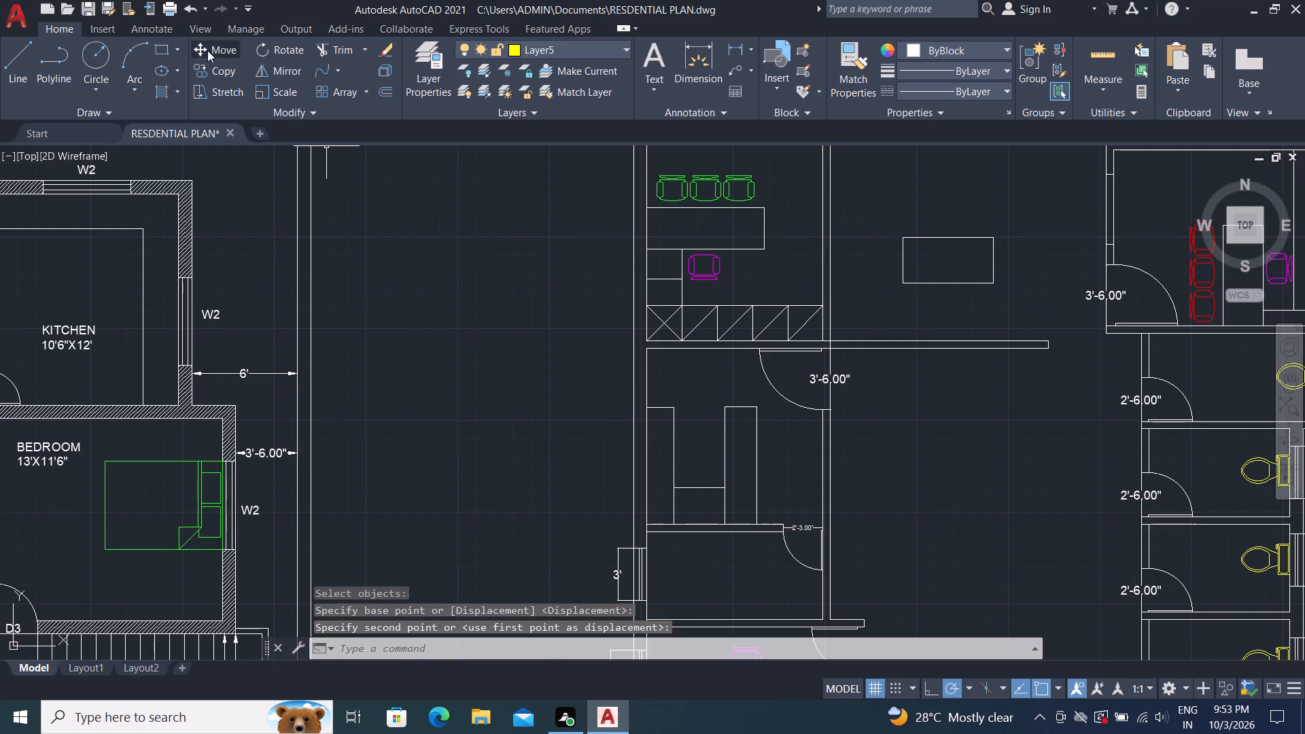
Draw rectangles flanking the hall rectangle, about 2'-4" by 2'-8" on its west side and 2'-5" by 2'-8" on its east, aligned with its north edge.
click(166, 48)
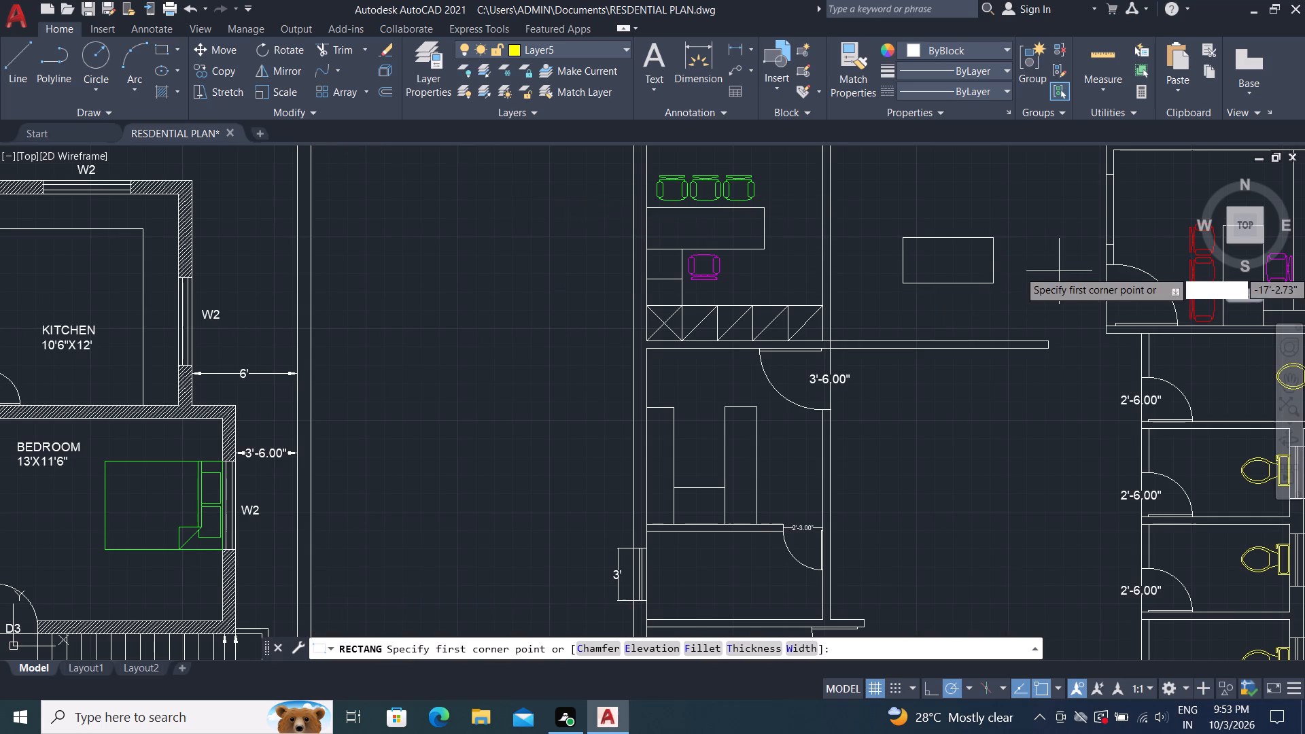
click(884, 239)
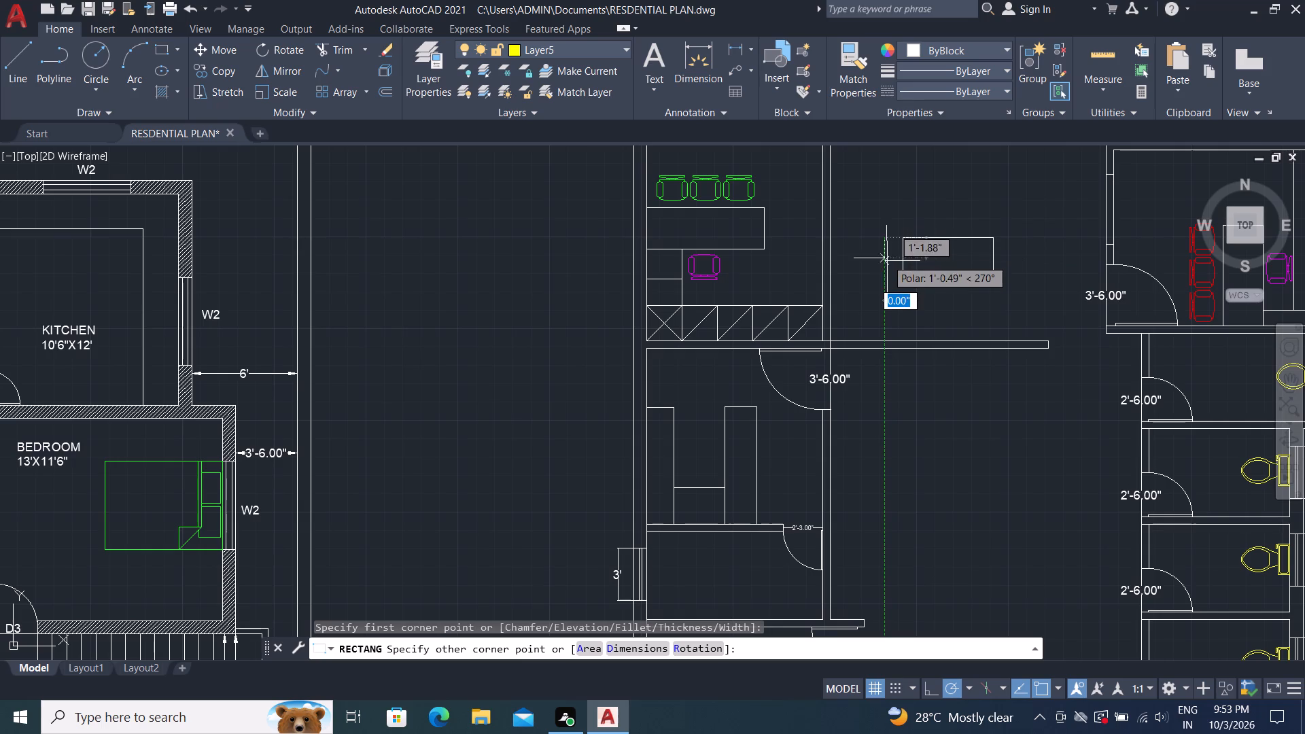
click(843, 285)
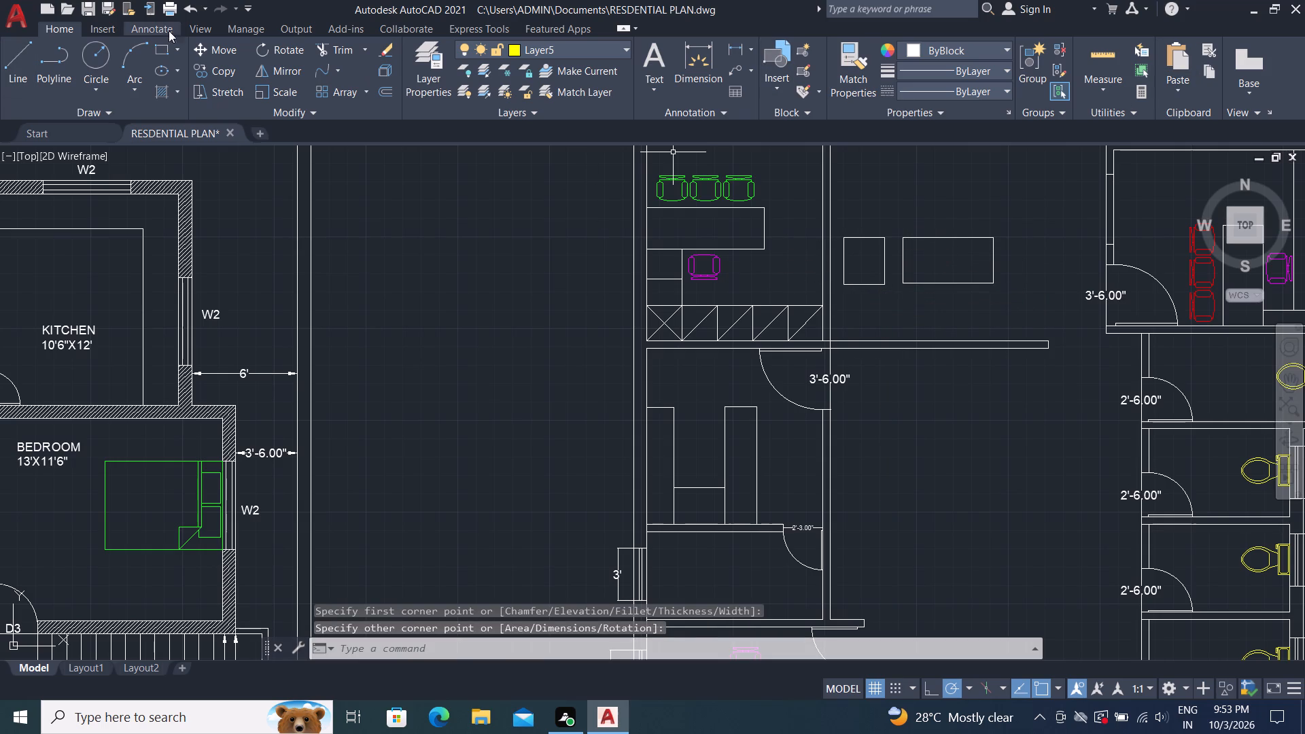
click(164, 50)
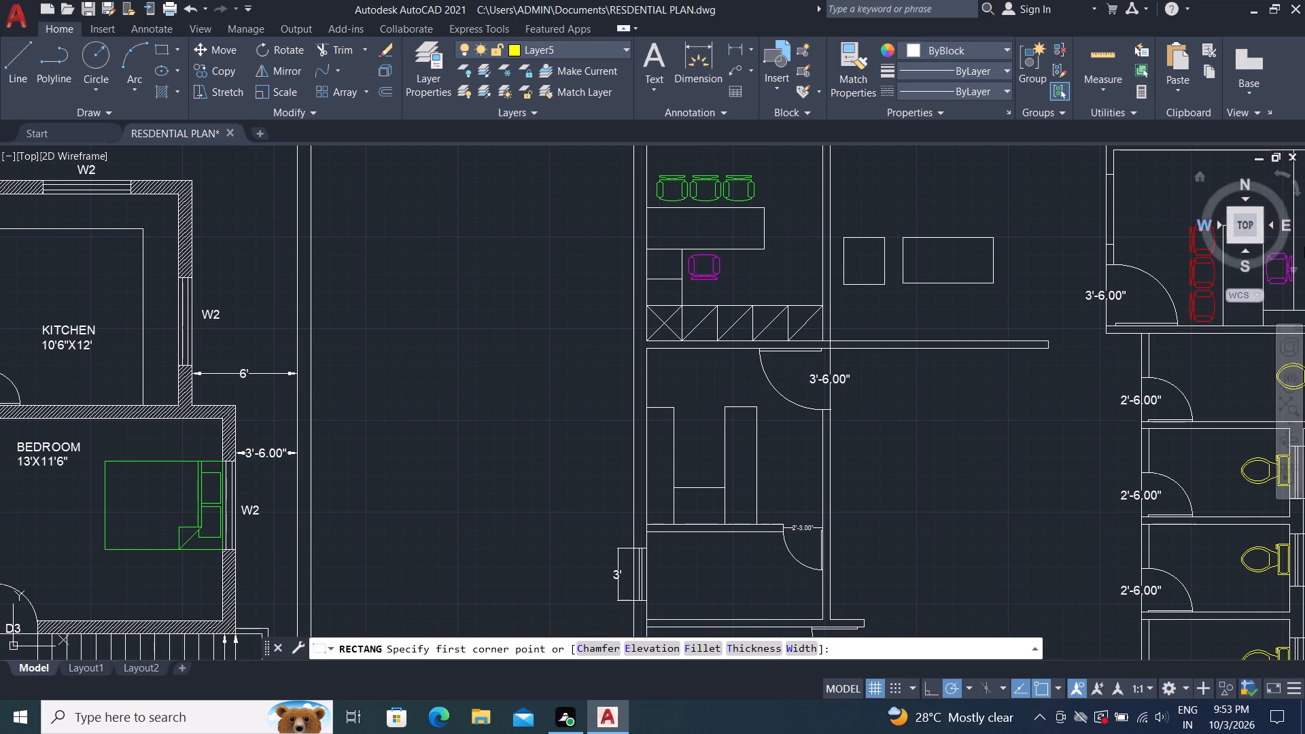
click(1008, 240)
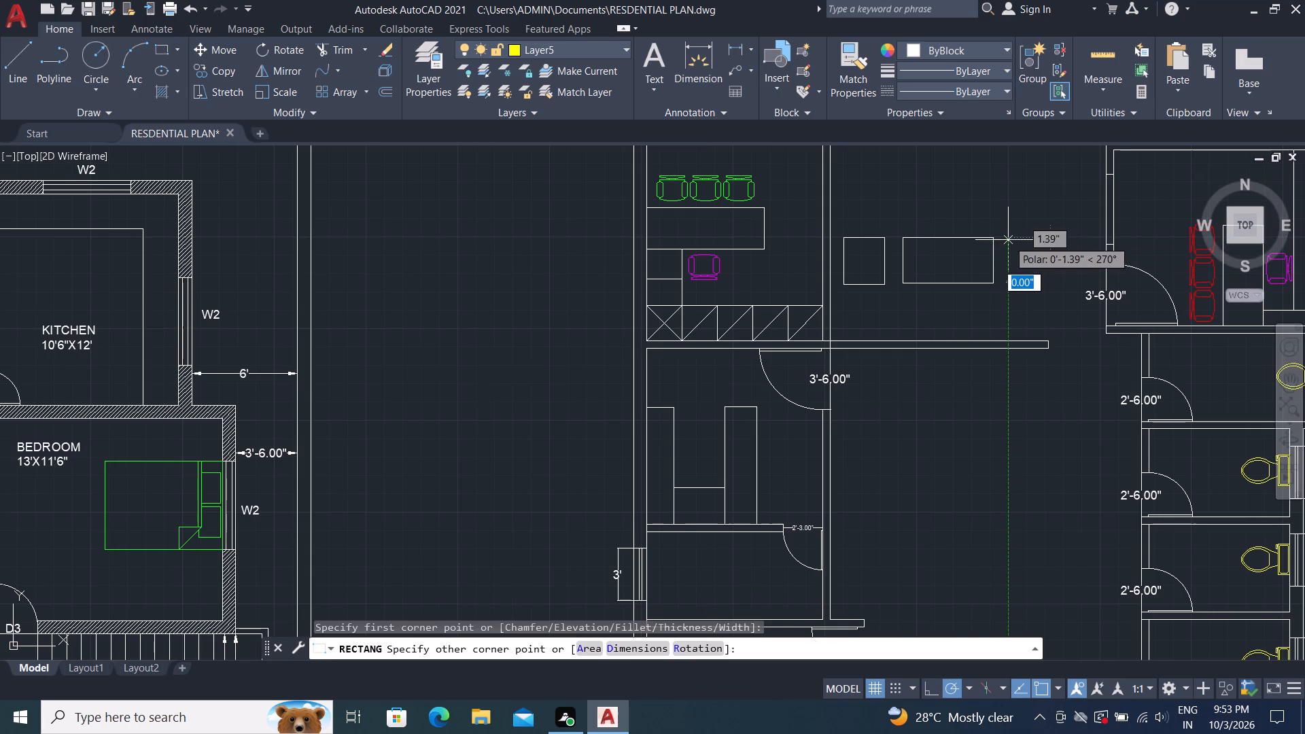
click(1051, 285)
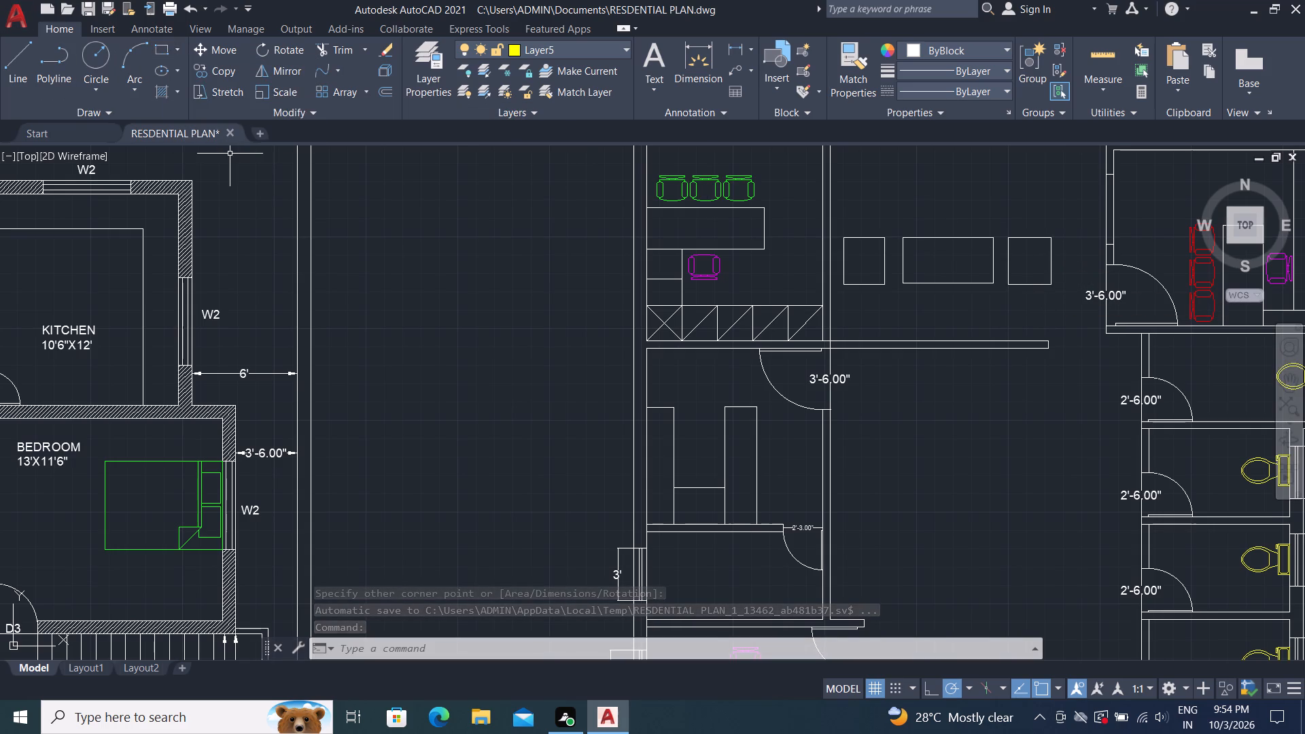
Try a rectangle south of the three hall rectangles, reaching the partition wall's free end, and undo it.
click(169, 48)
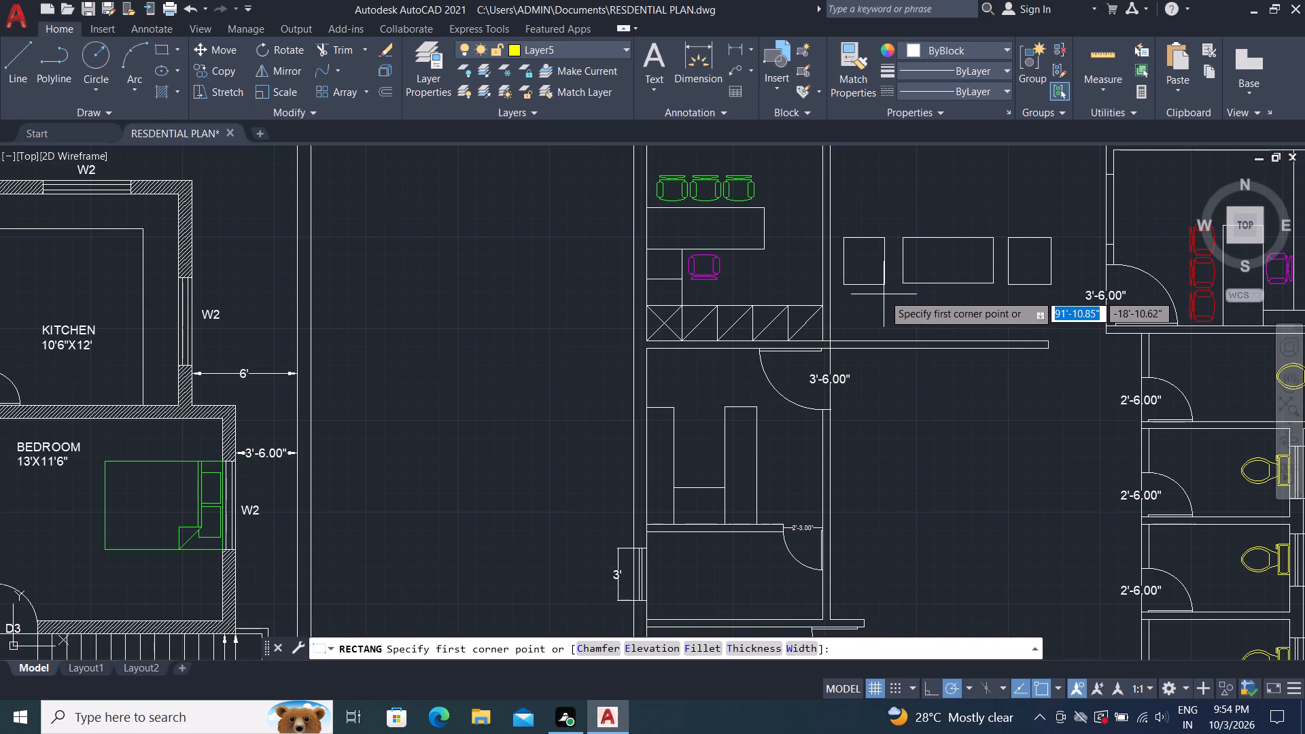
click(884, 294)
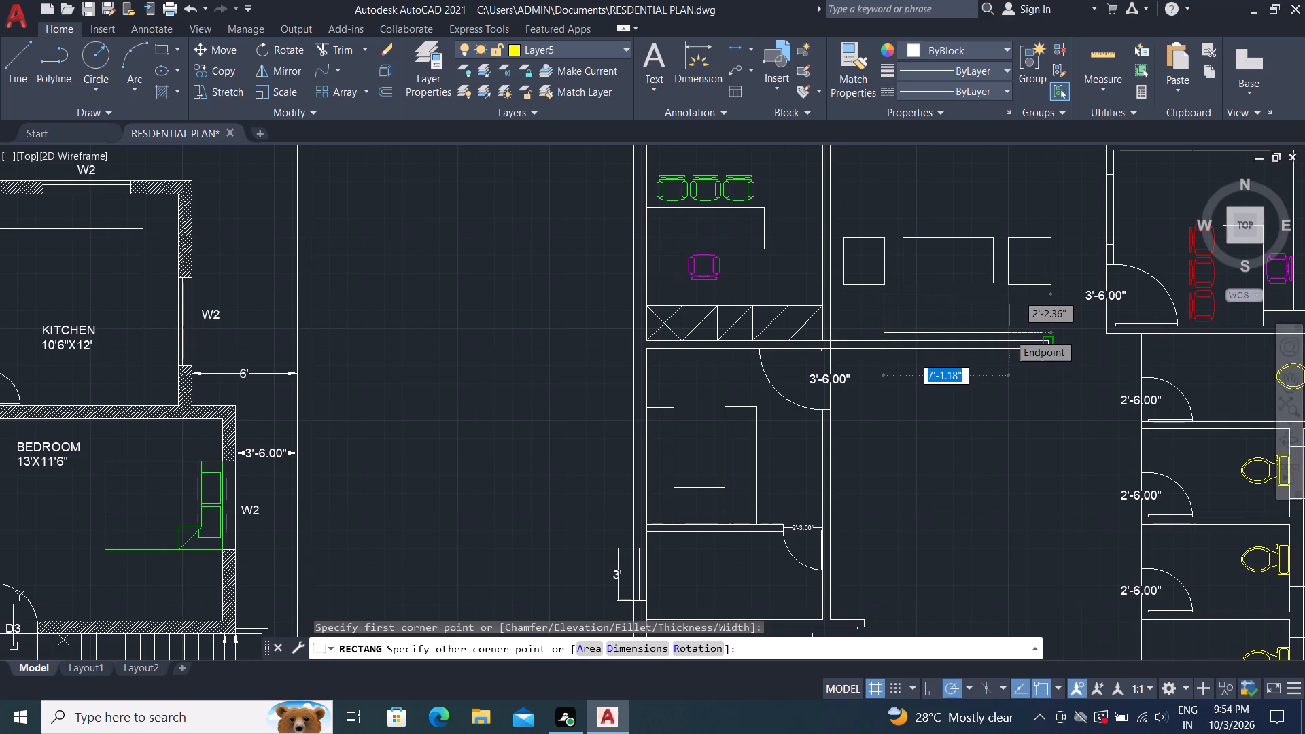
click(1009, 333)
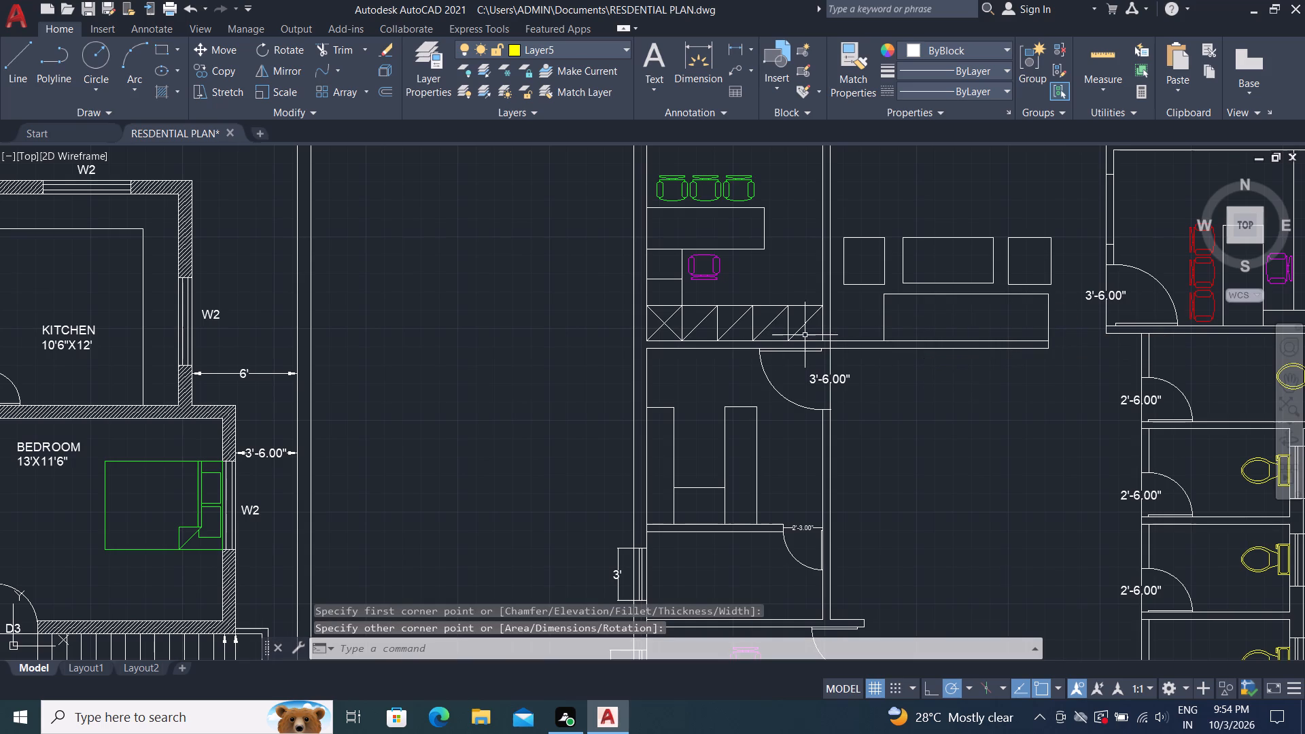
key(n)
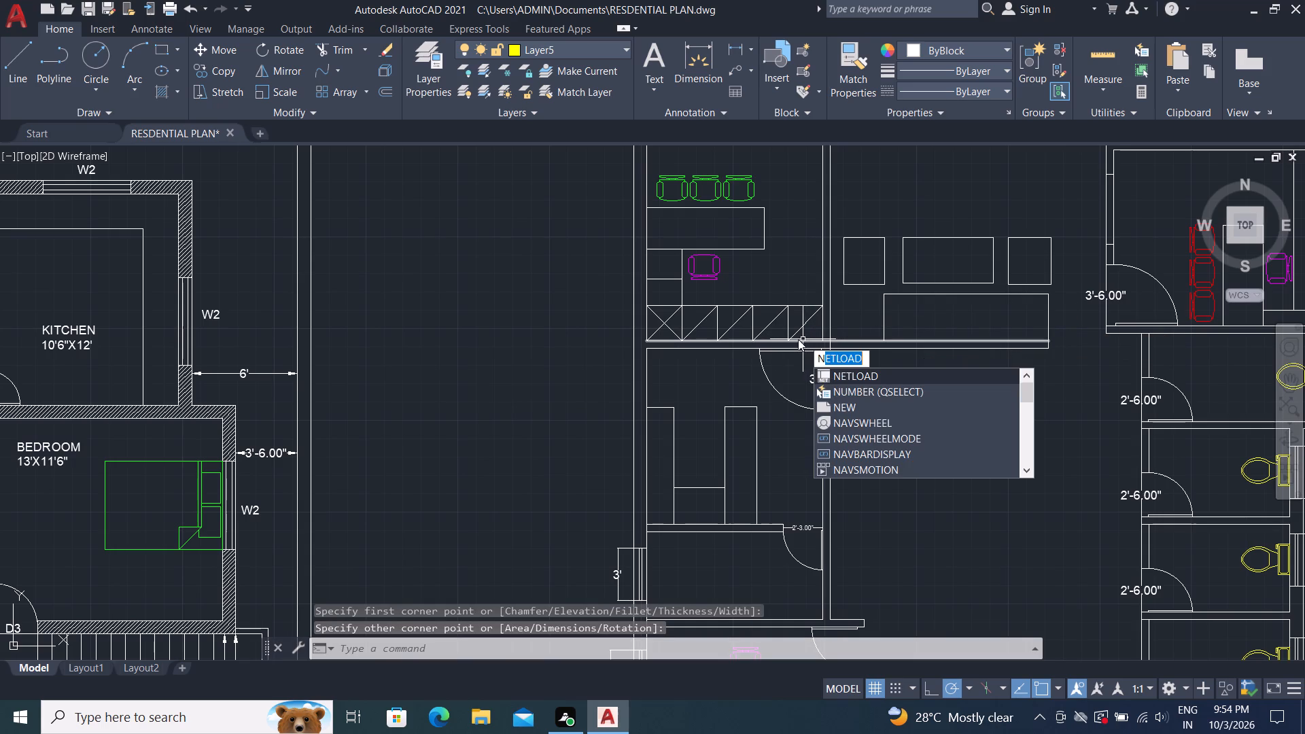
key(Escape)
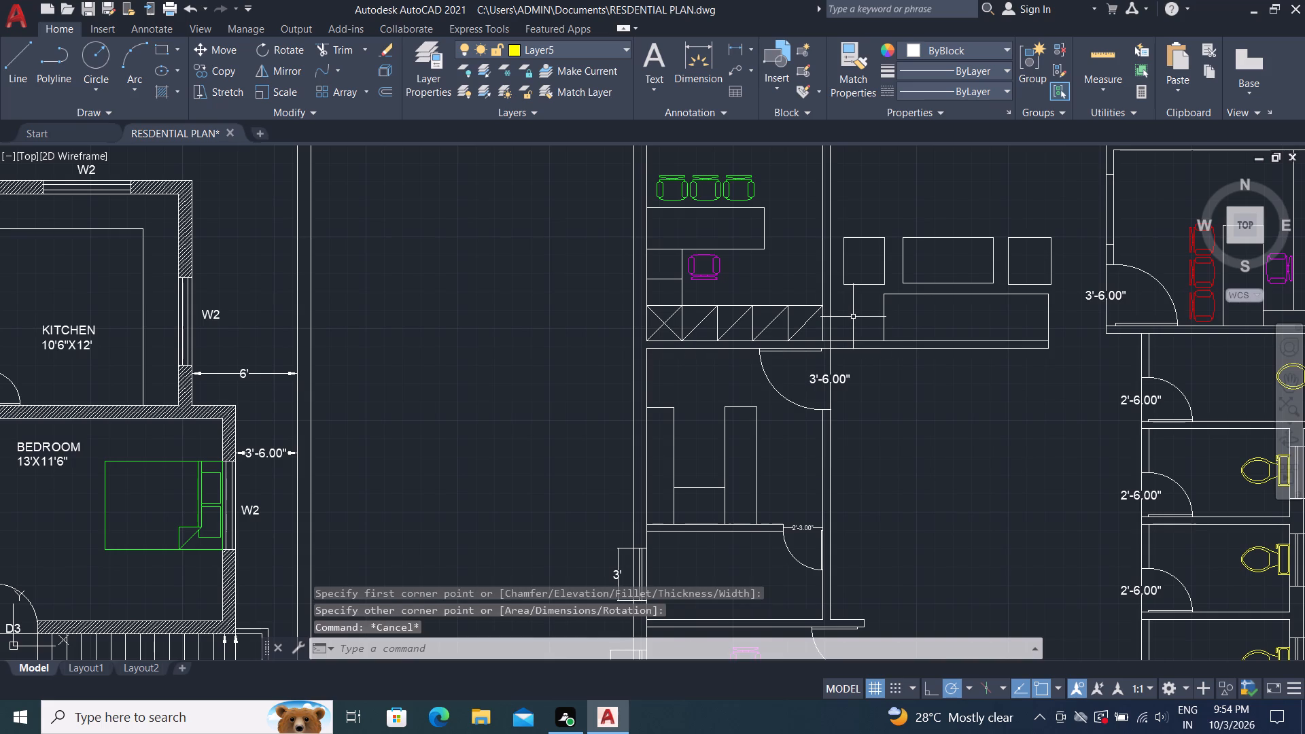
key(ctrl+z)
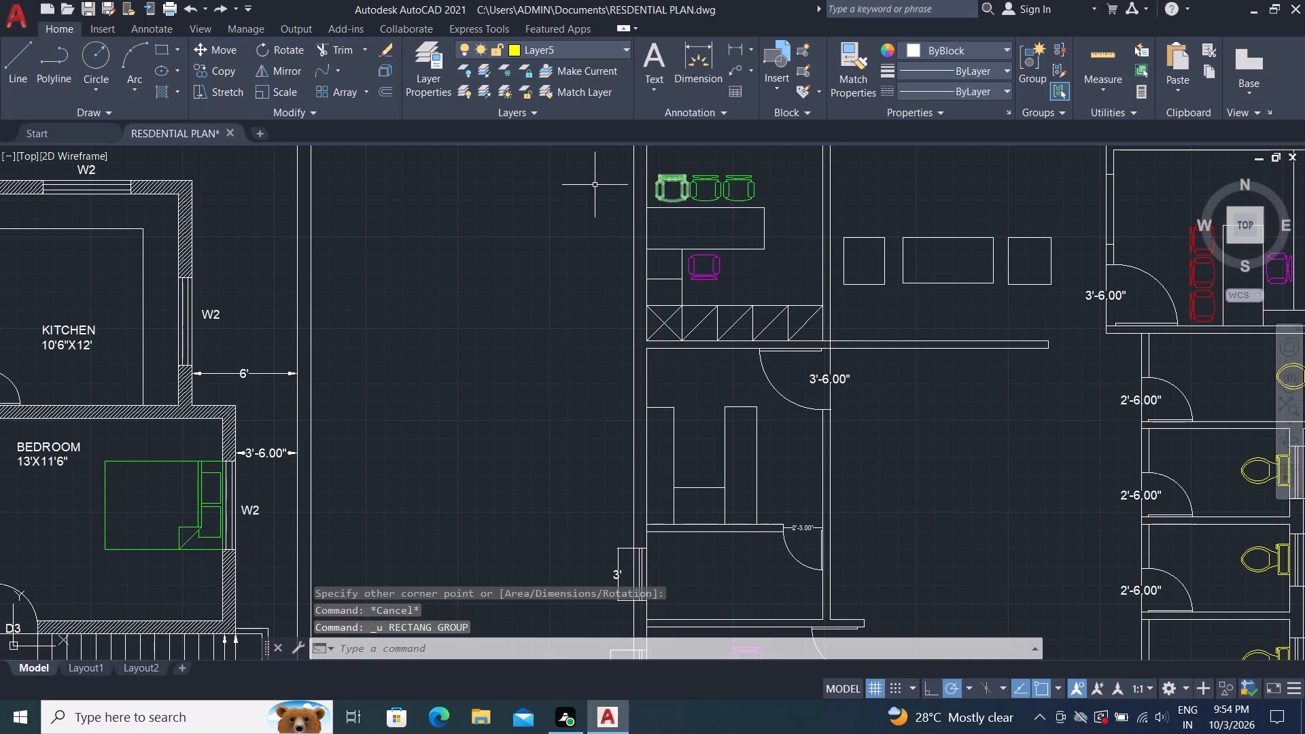
Draw a rectangle about 7' wide south of the central hall rectangle, spanning between the inner corners of the two flanking rectangles.
click(162, 50)
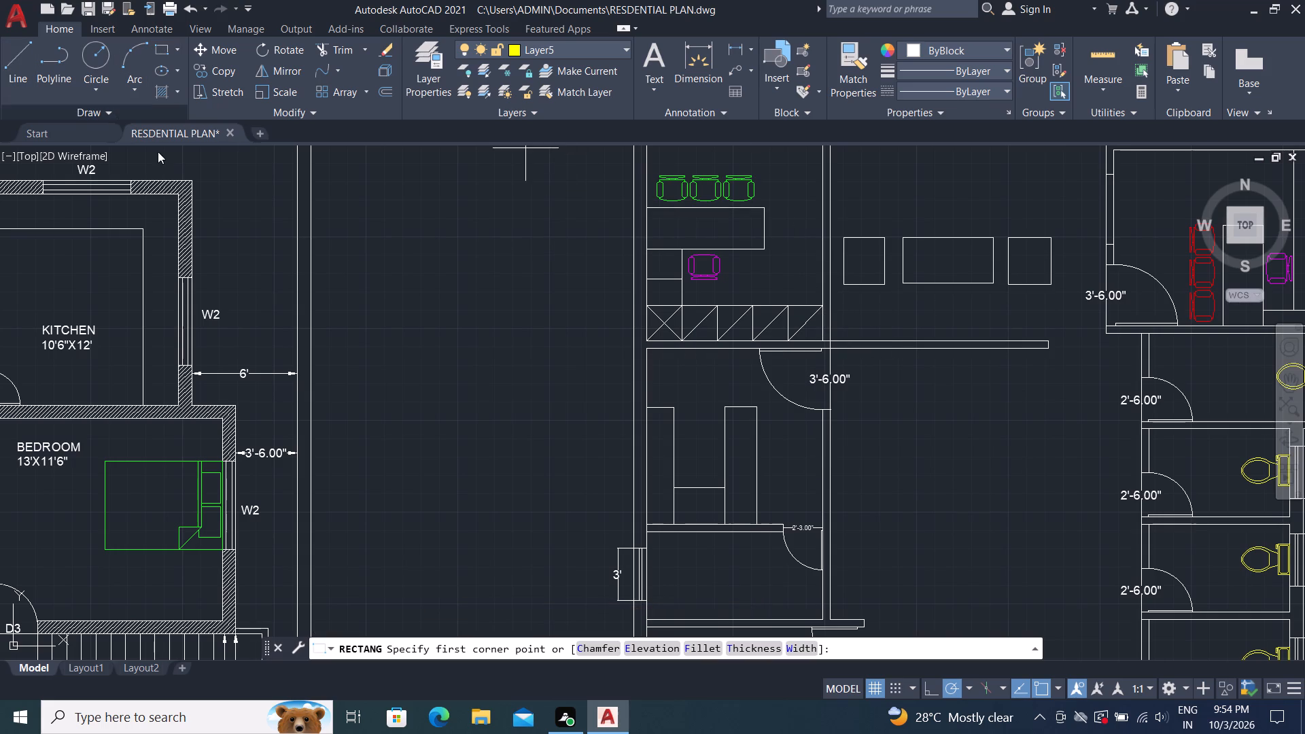
click(881, 287)
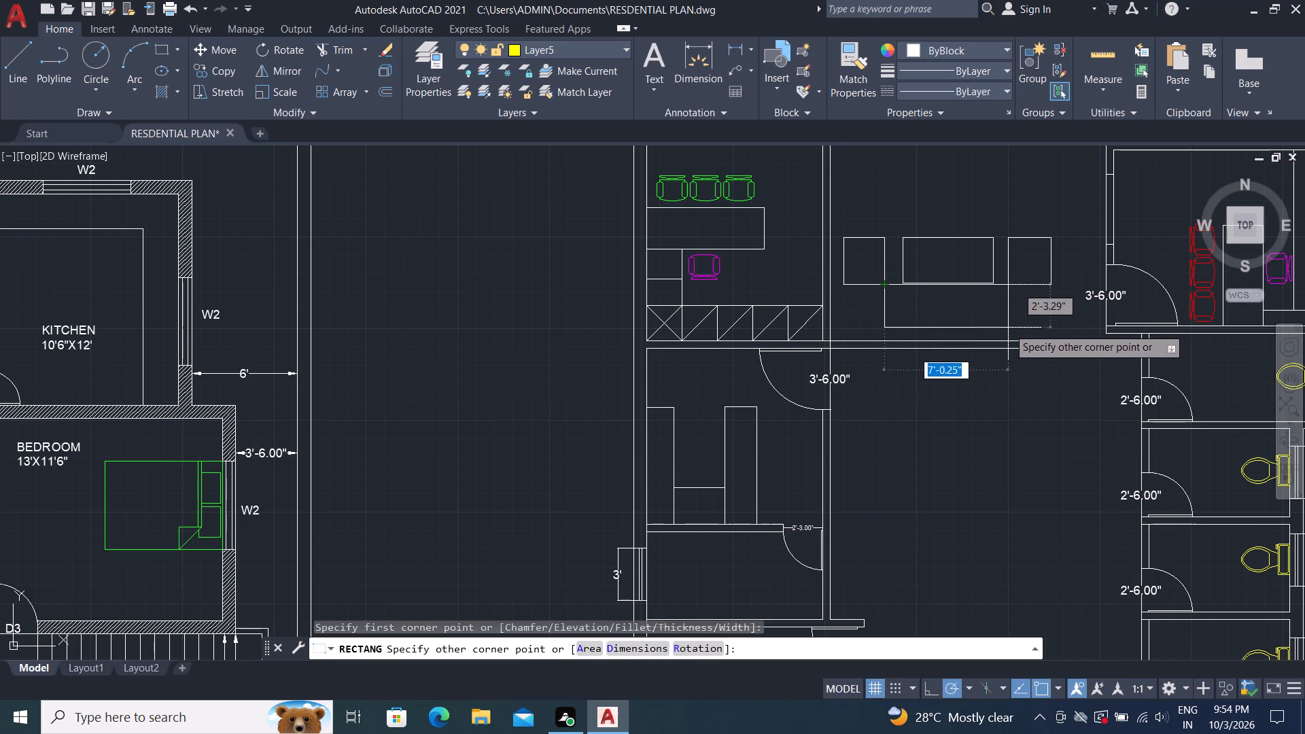
click(1008, 328)
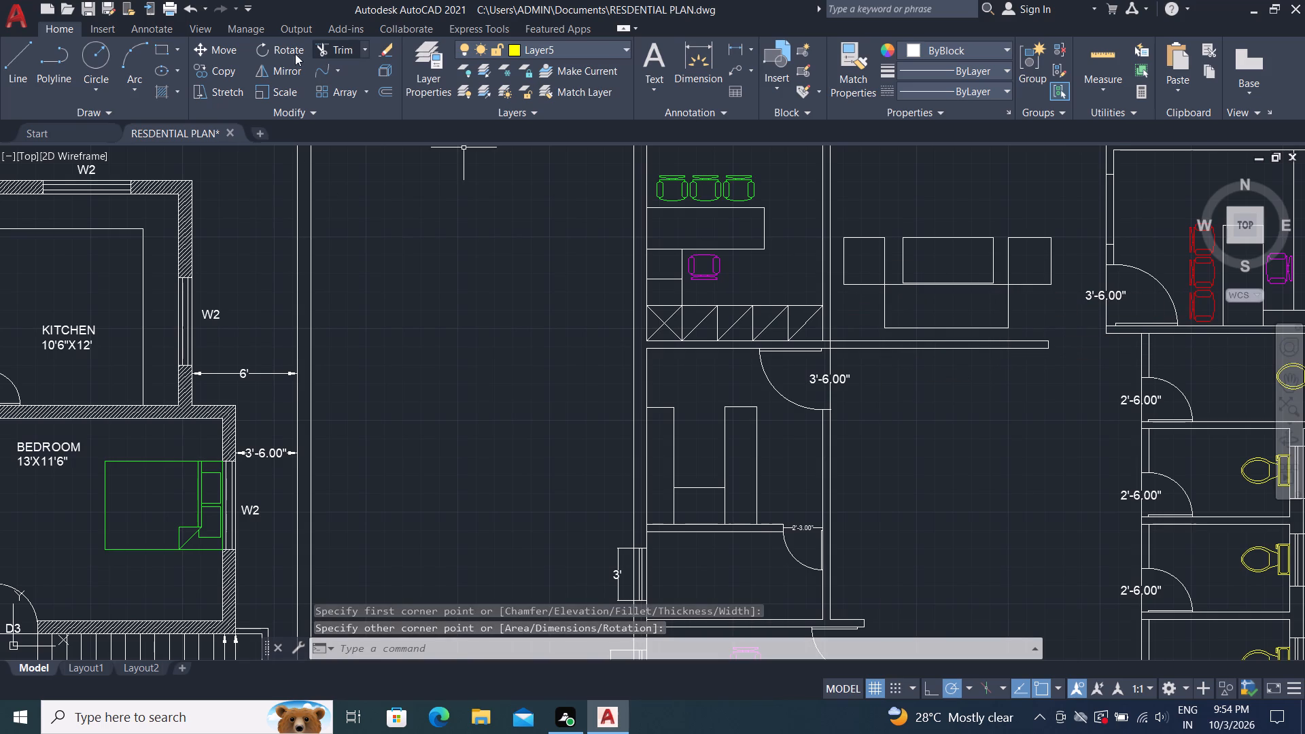
Move the new south rectangle about 6" straight south, toward the partition wall.
click(215, 48)
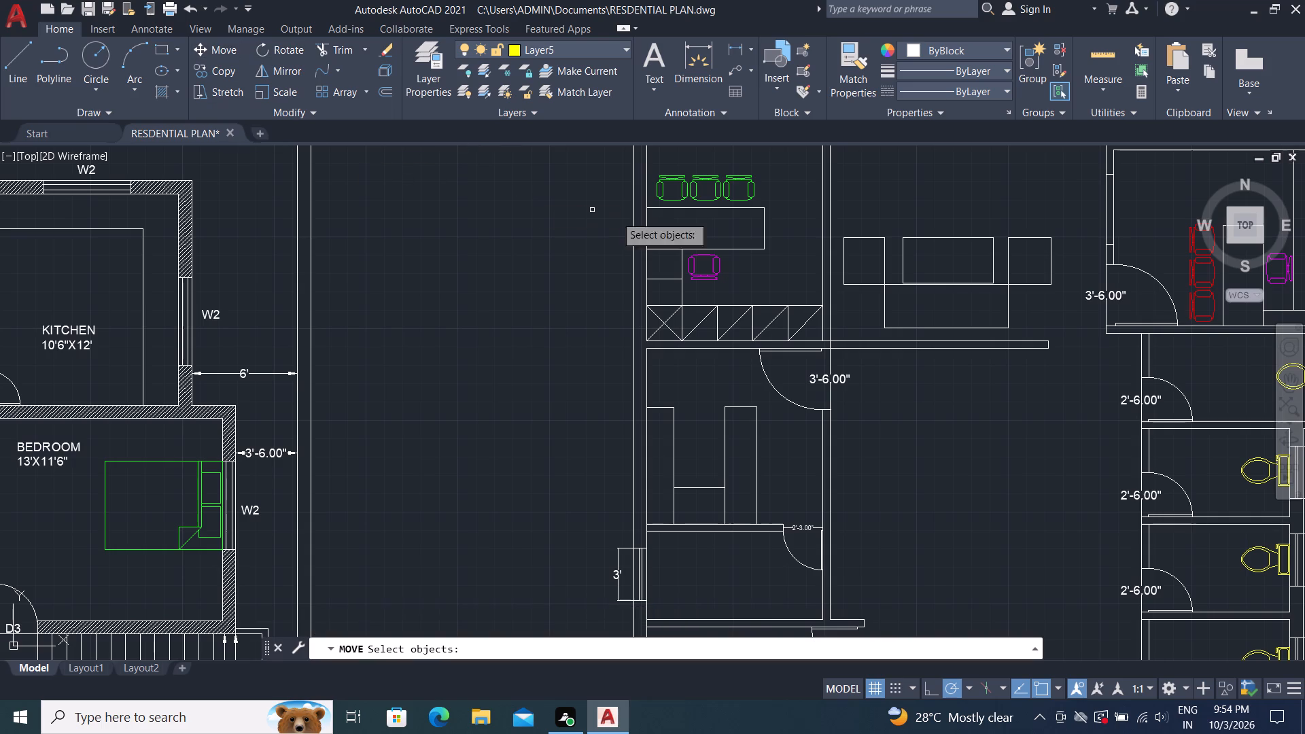
click(886, 300)
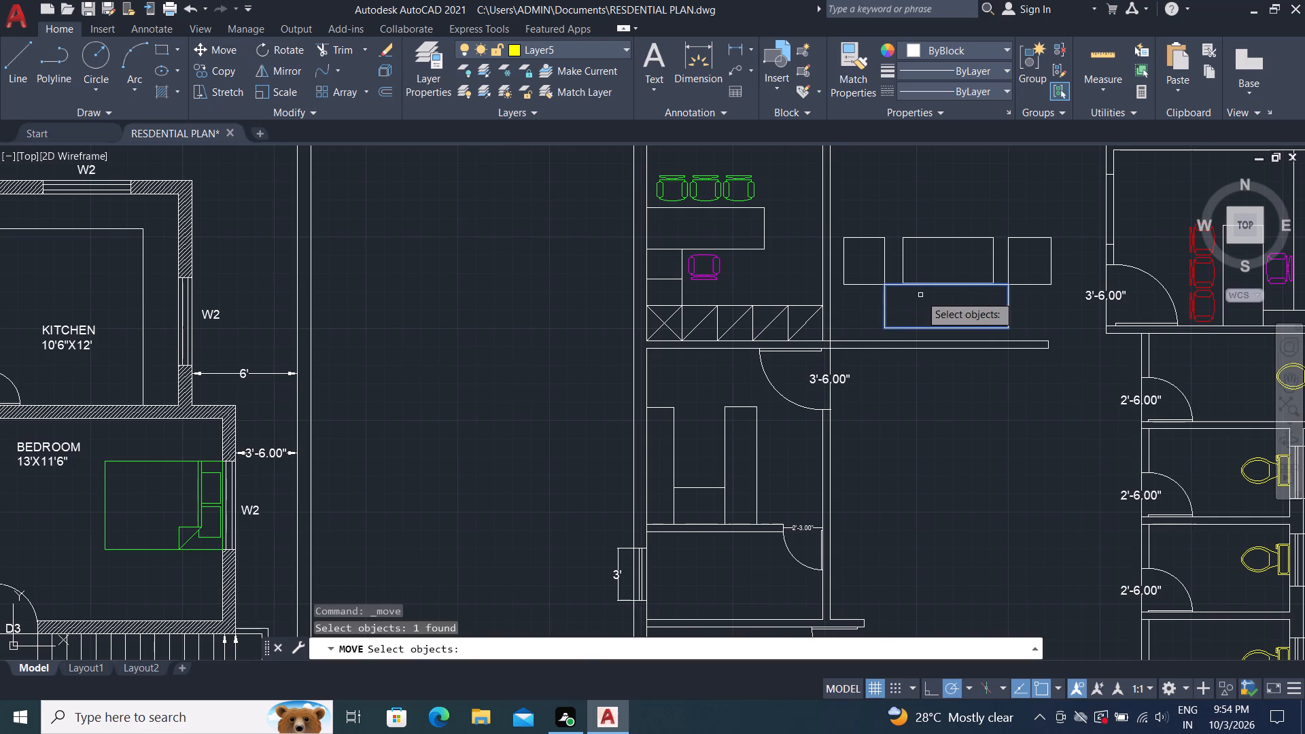
right_click(921, 295)
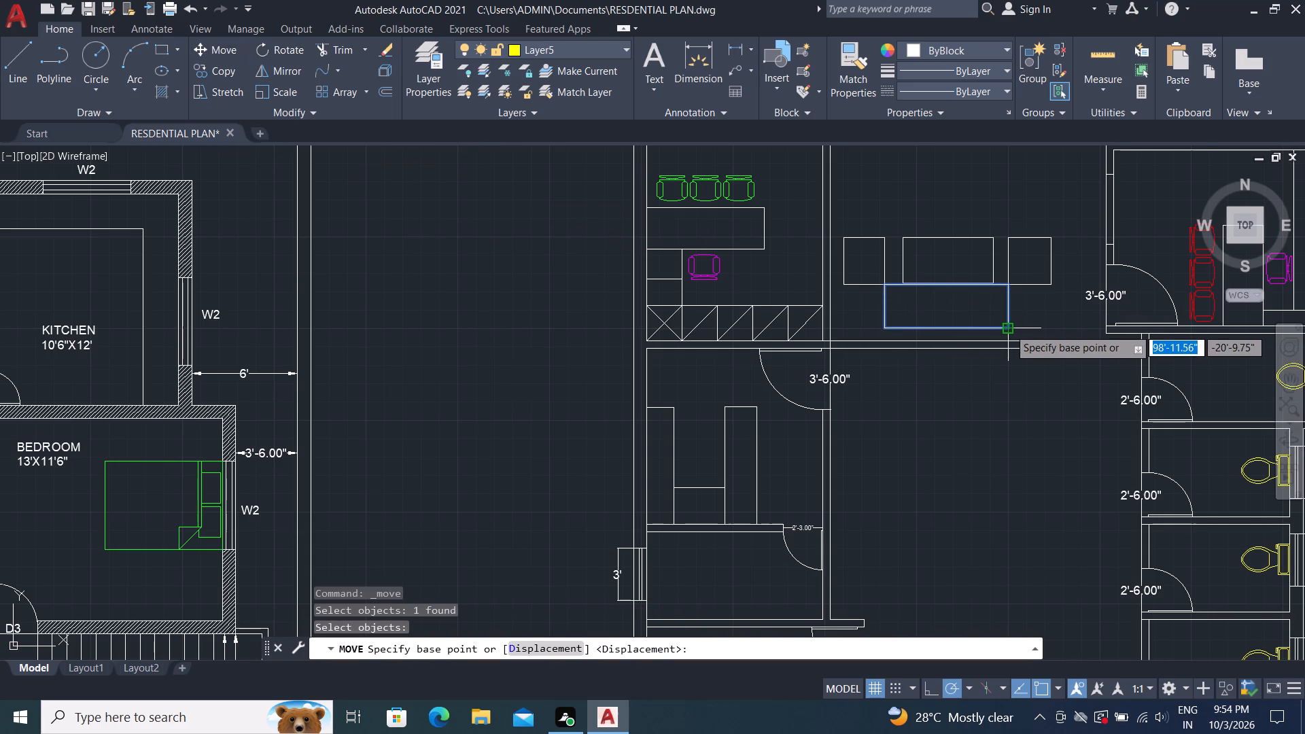
click(1009, 328)
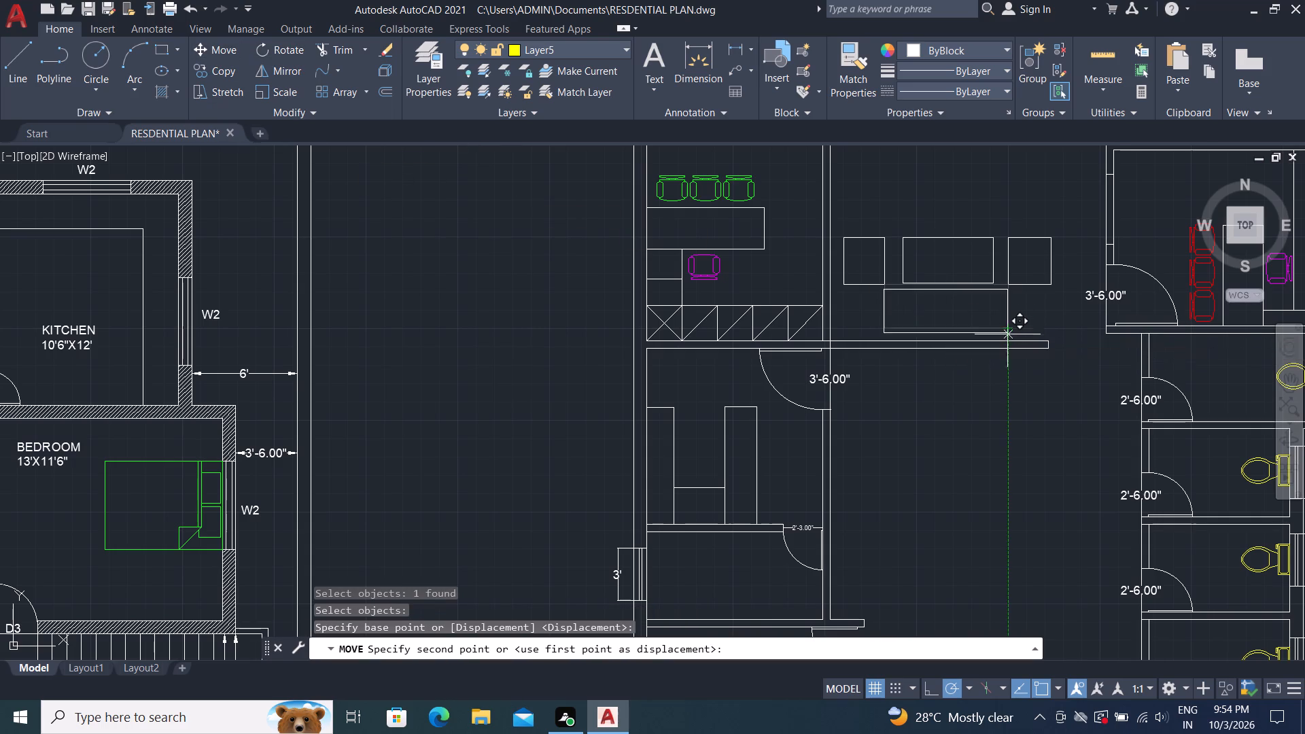
scroll(1004, 334, up, 1)
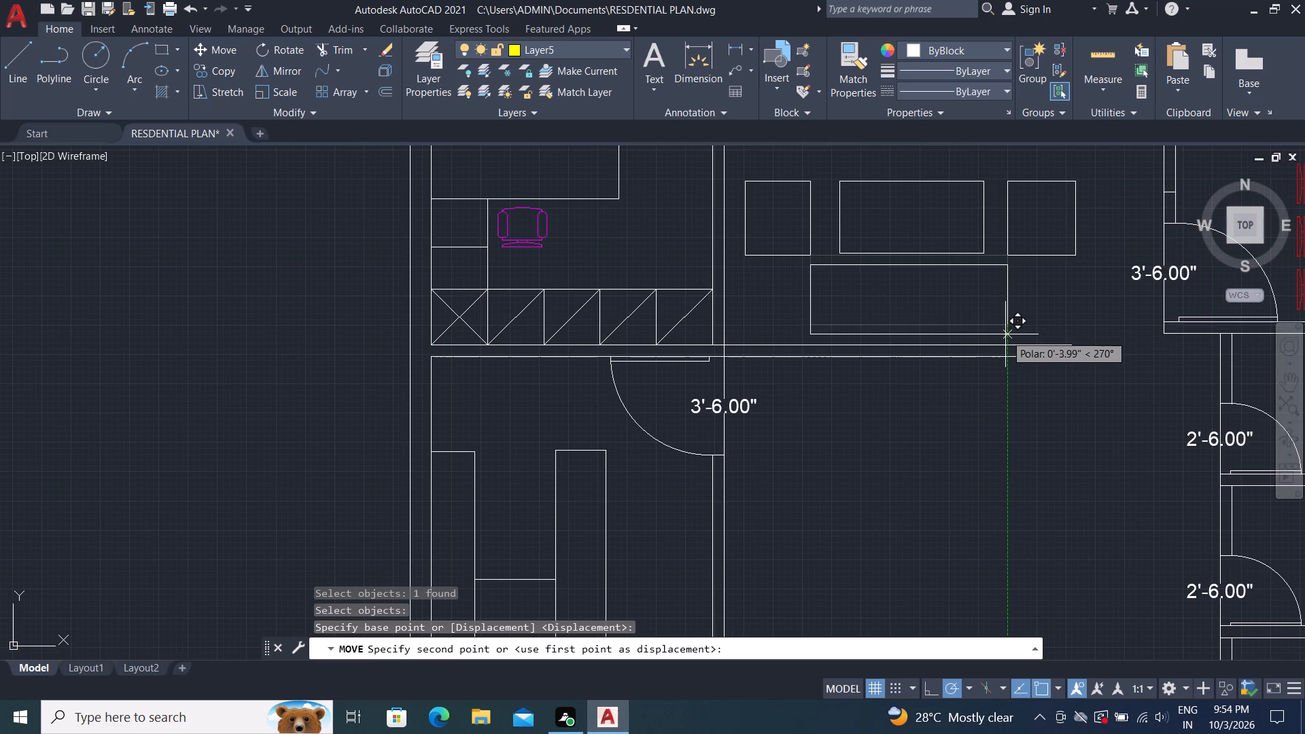
scroll(1005, 338, up, 3)
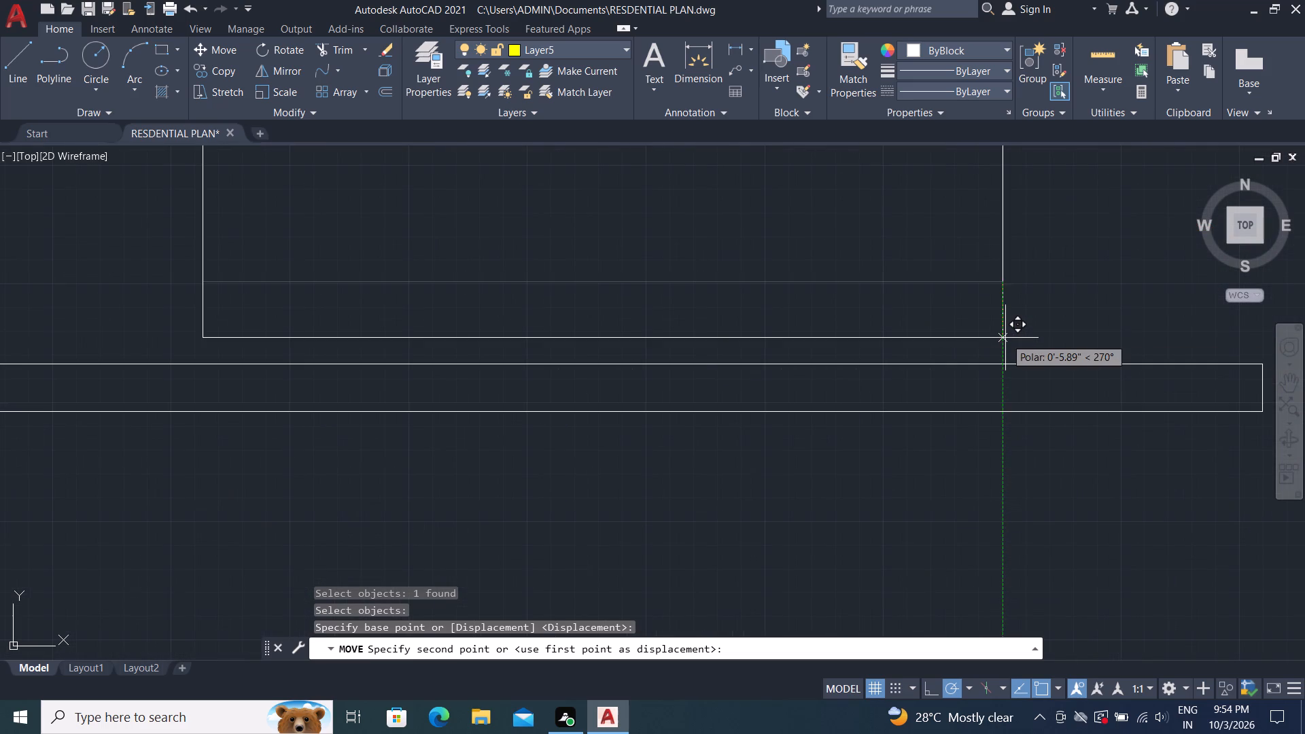
scroll(1005, 338, down, 1)
click(1005, 338)
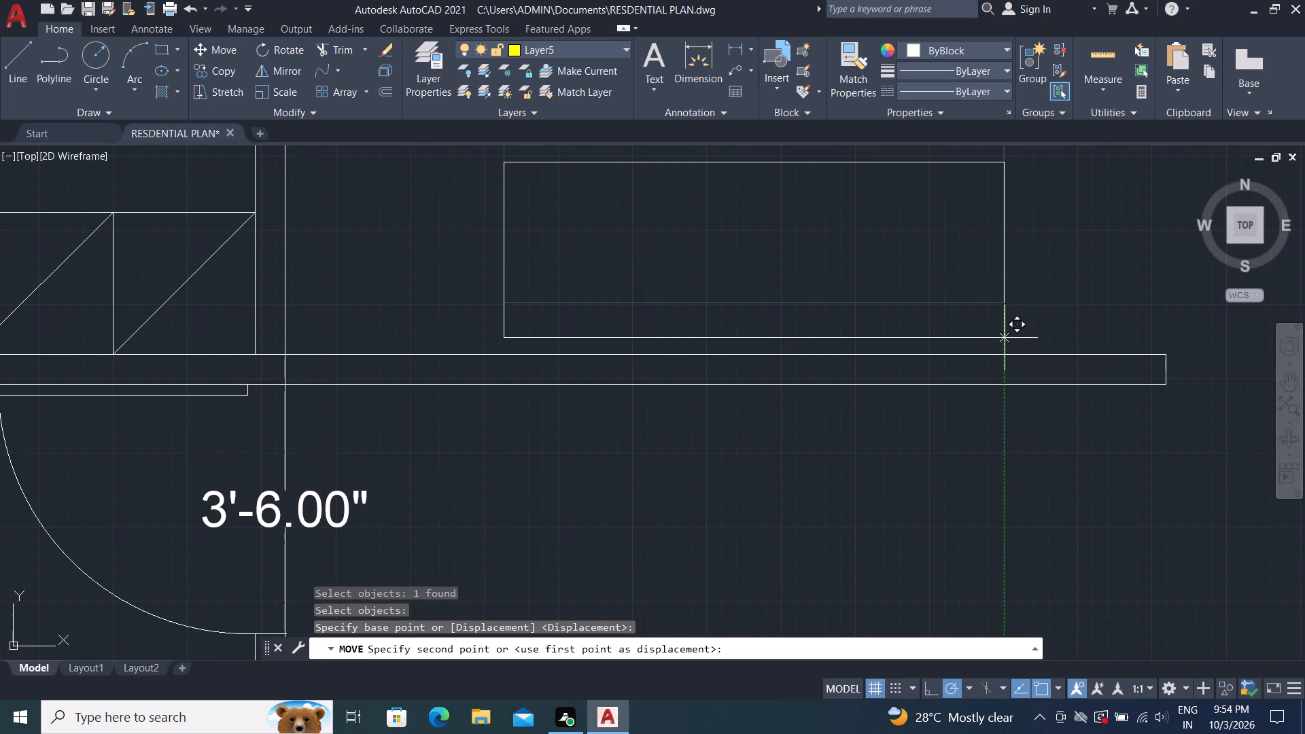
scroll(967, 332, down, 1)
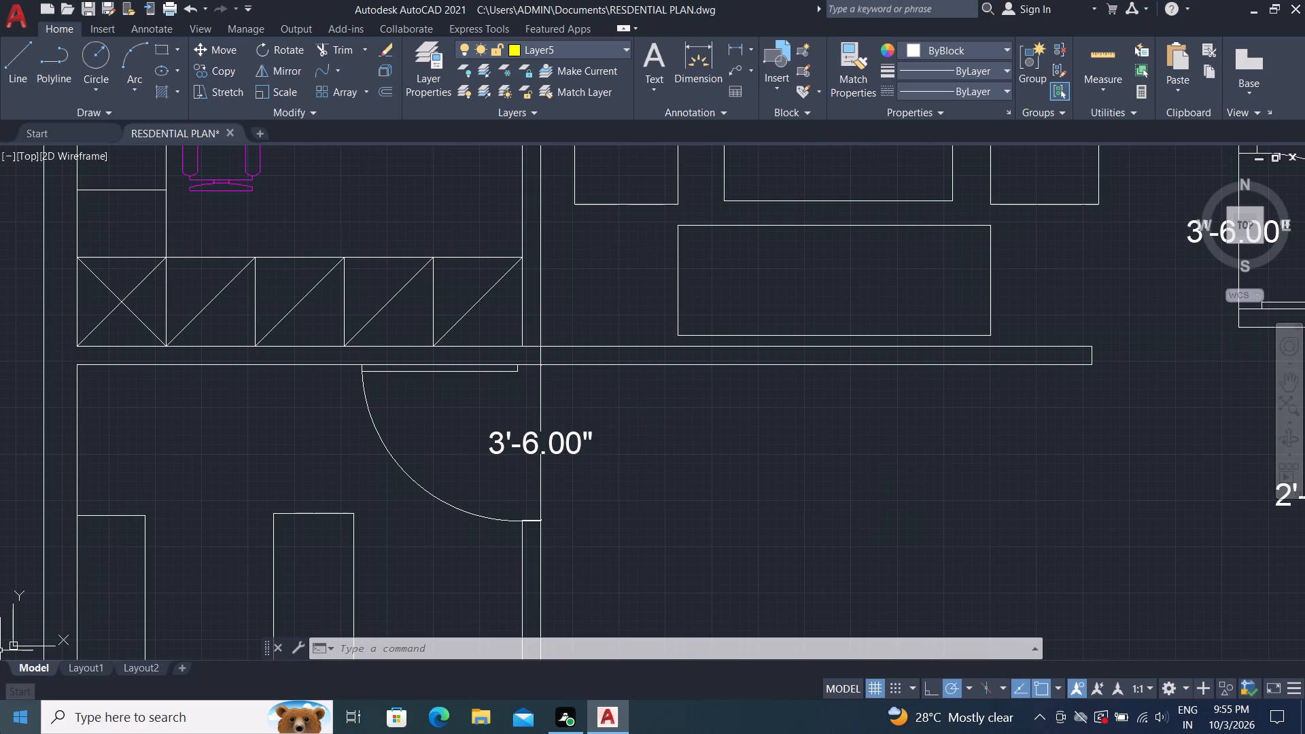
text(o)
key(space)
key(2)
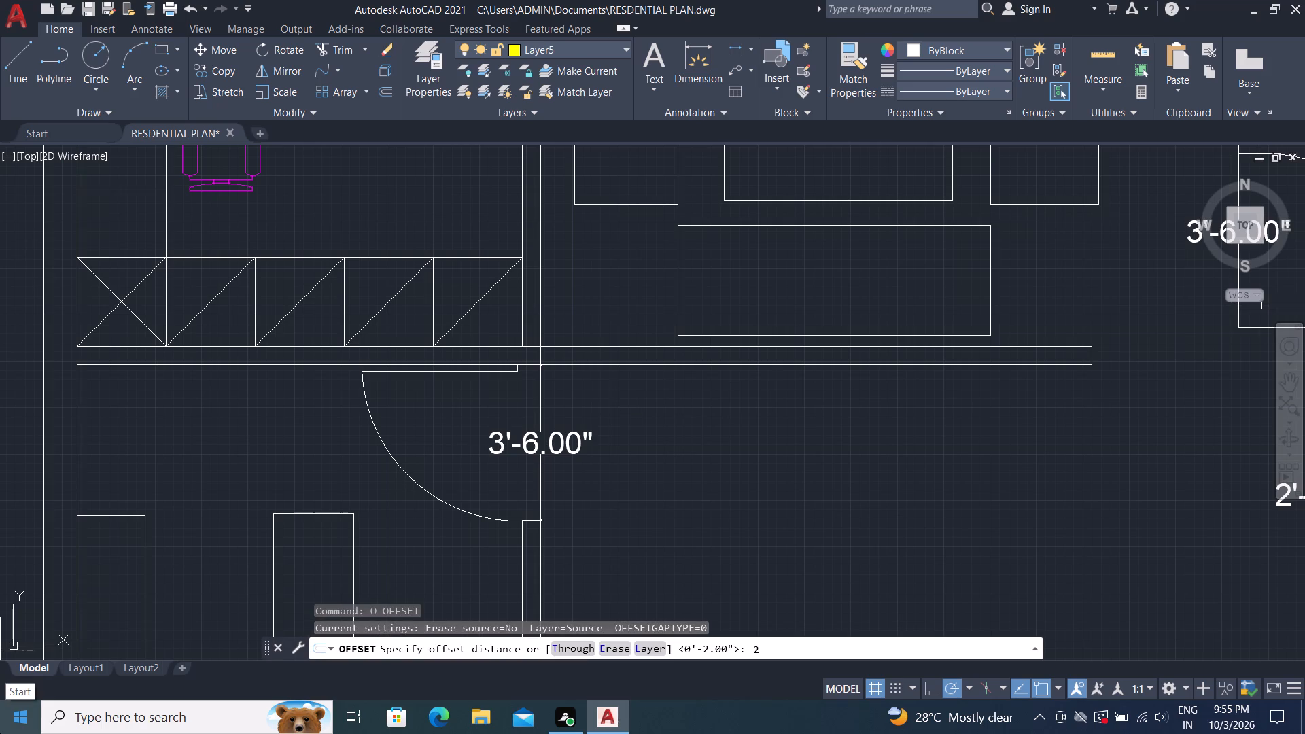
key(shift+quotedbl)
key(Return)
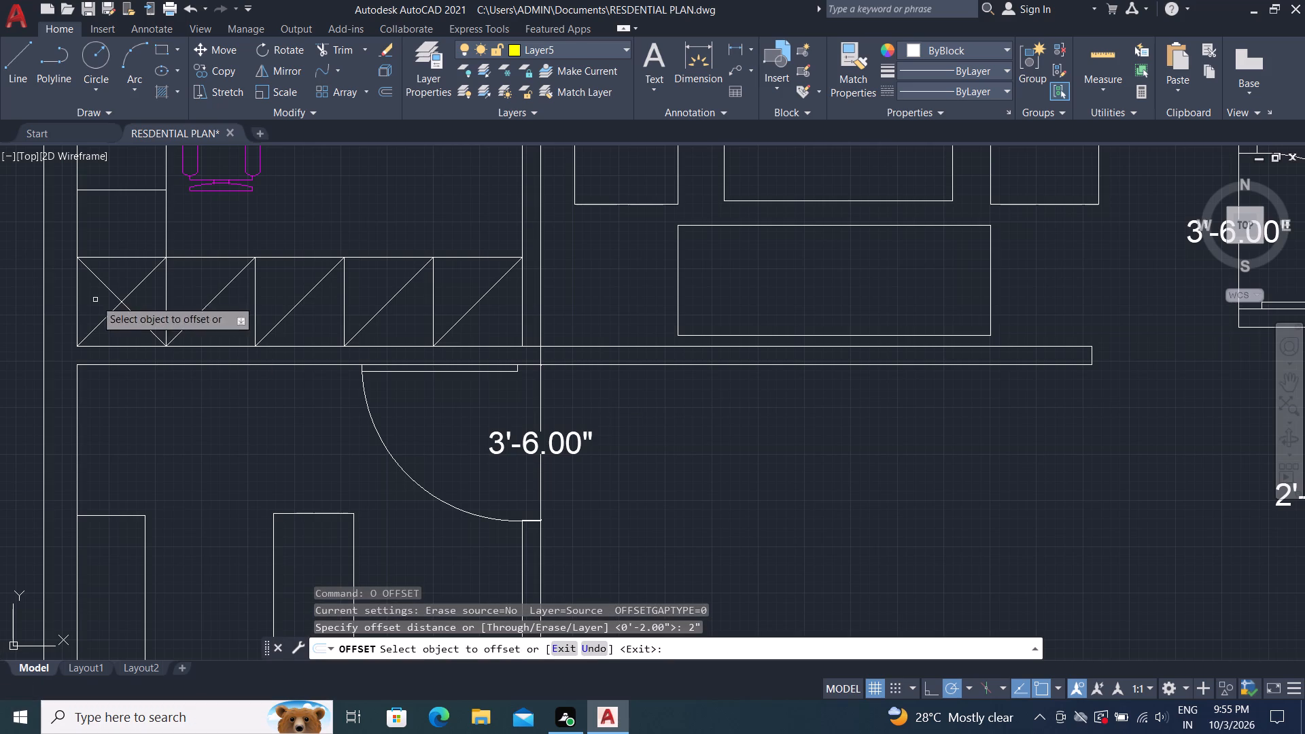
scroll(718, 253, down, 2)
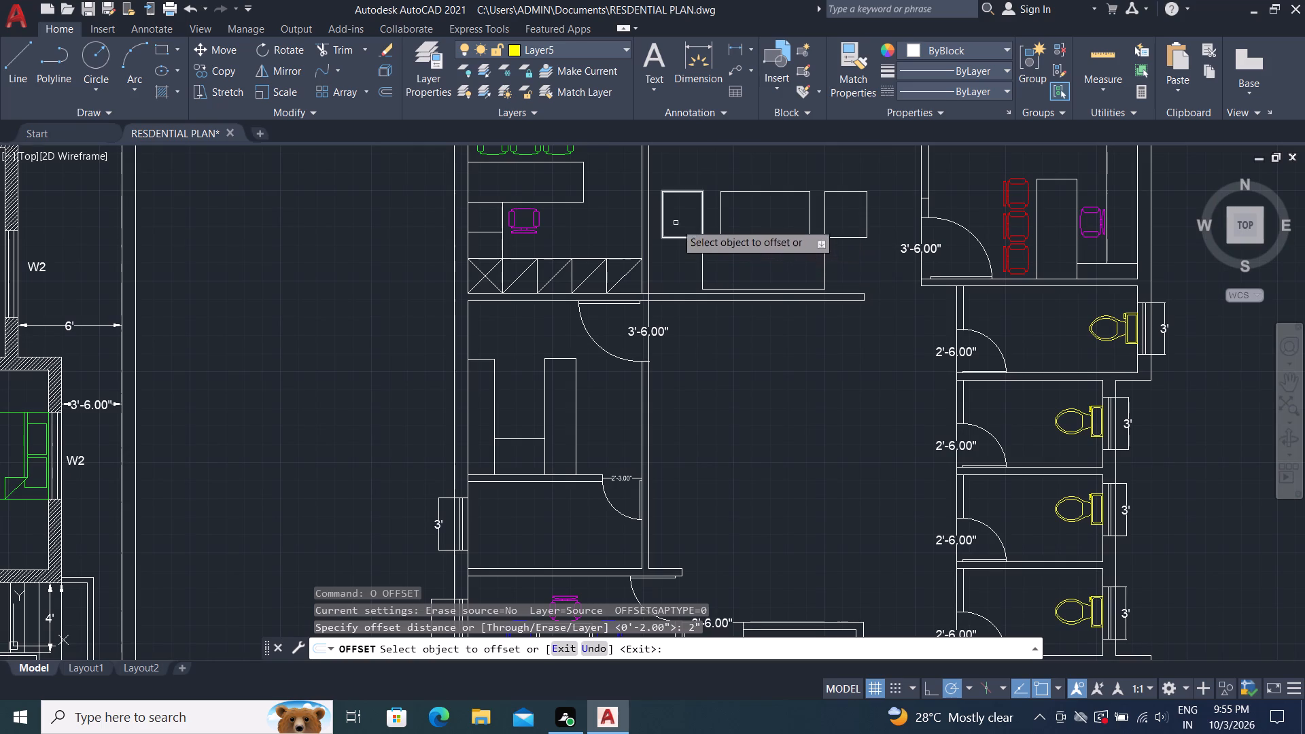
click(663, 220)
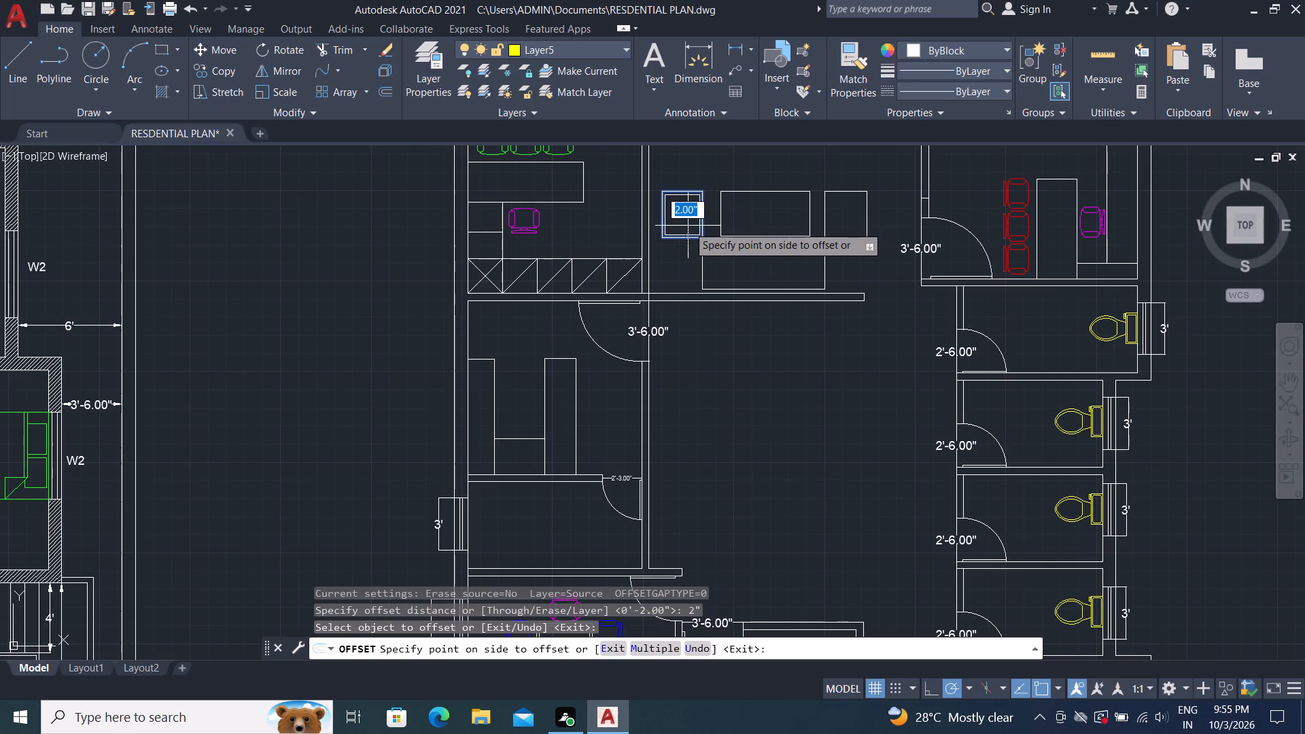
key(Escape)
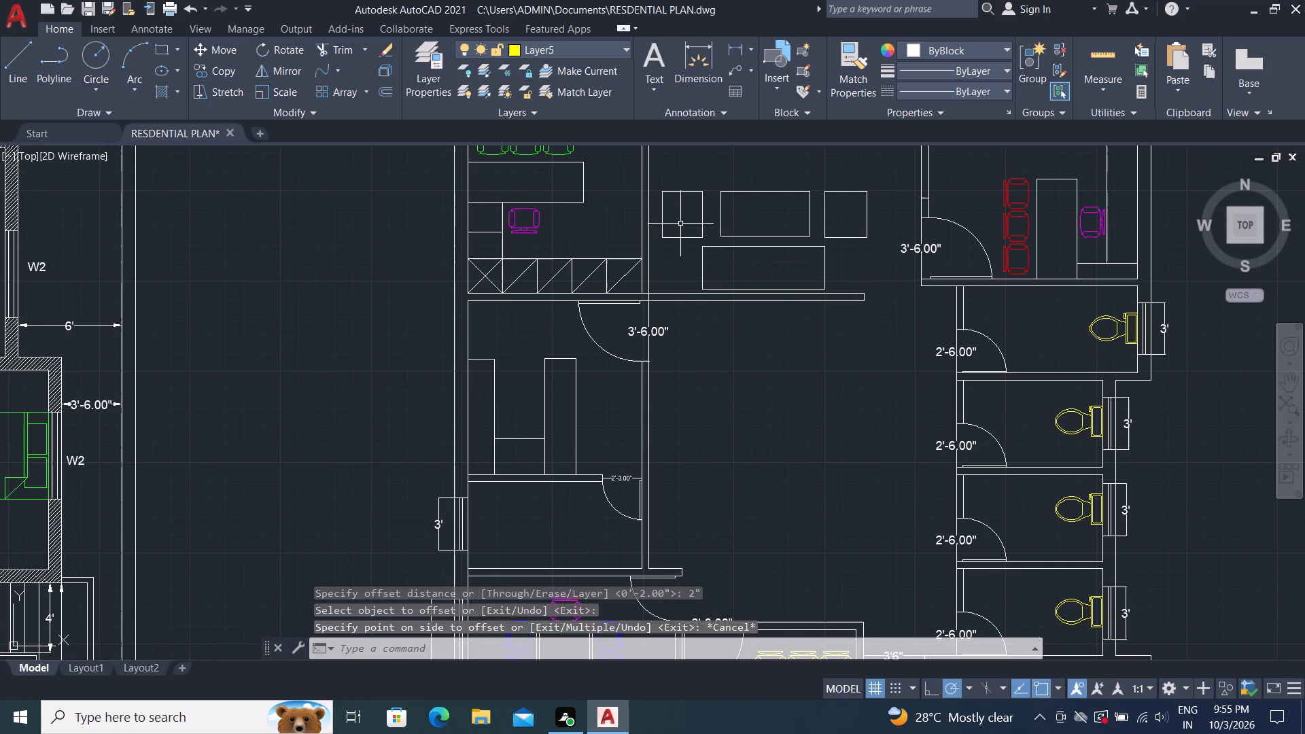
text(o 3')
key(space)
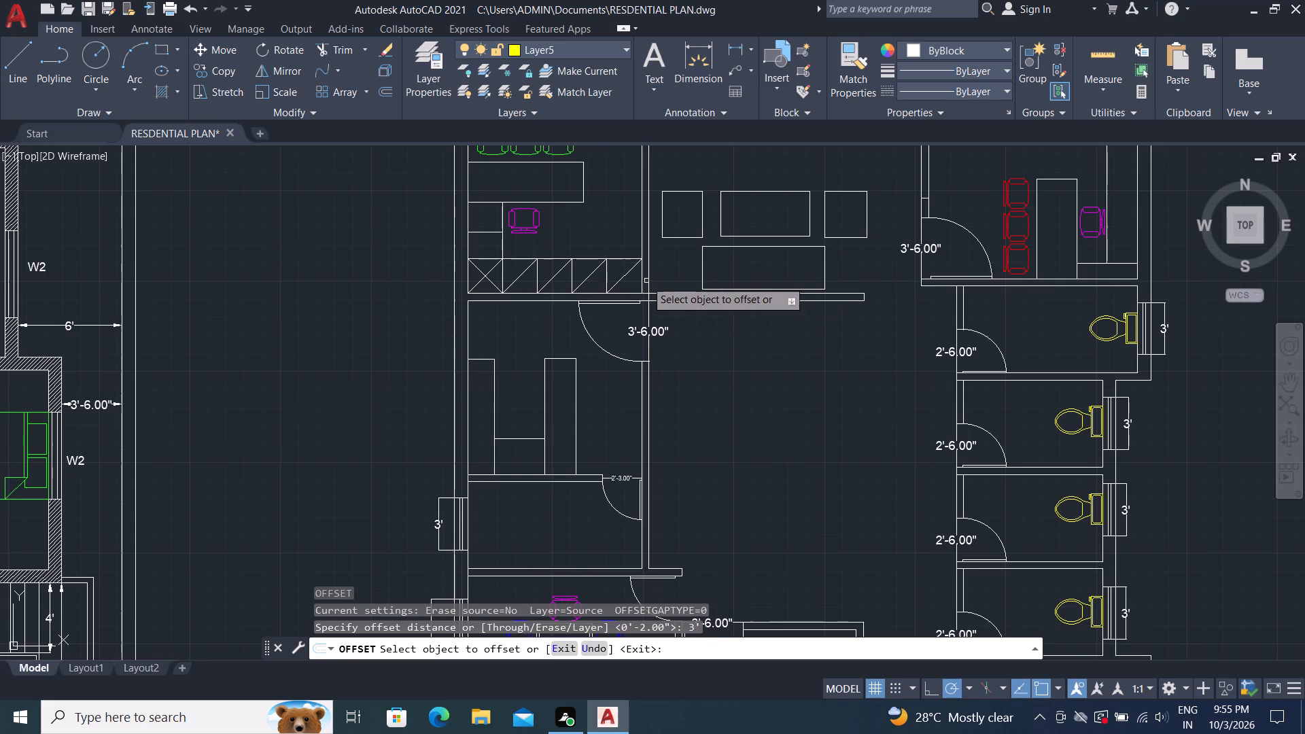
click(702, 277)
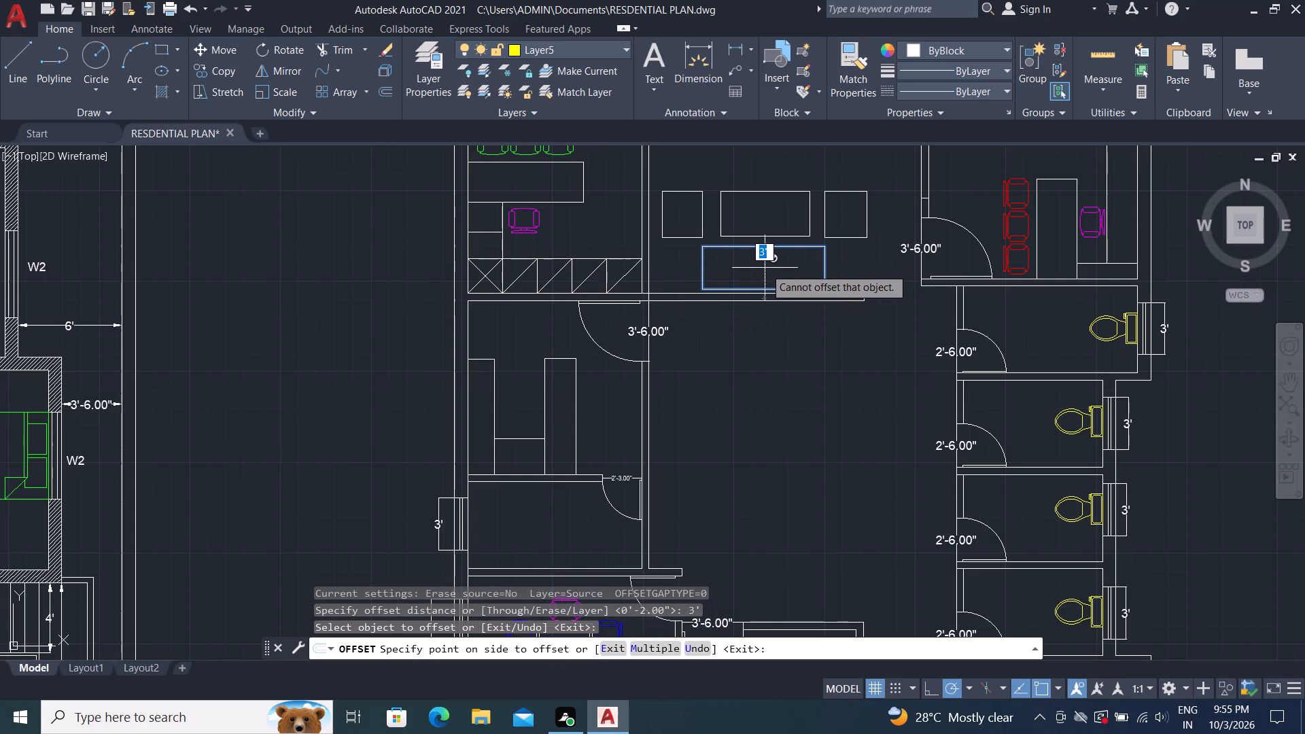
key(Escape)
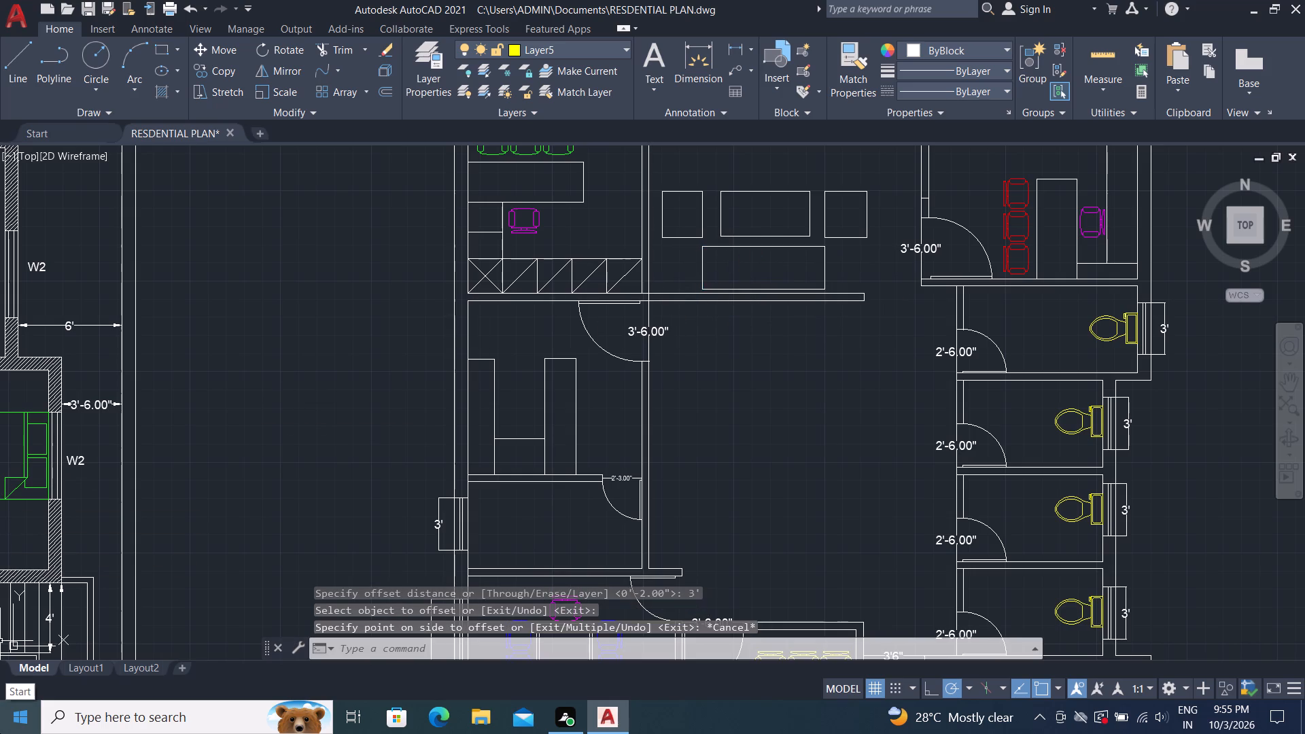
Offset the east, south and west hall rectangles 3" inward, leaving the central rectangle single-lined.
text(o)
key(space)
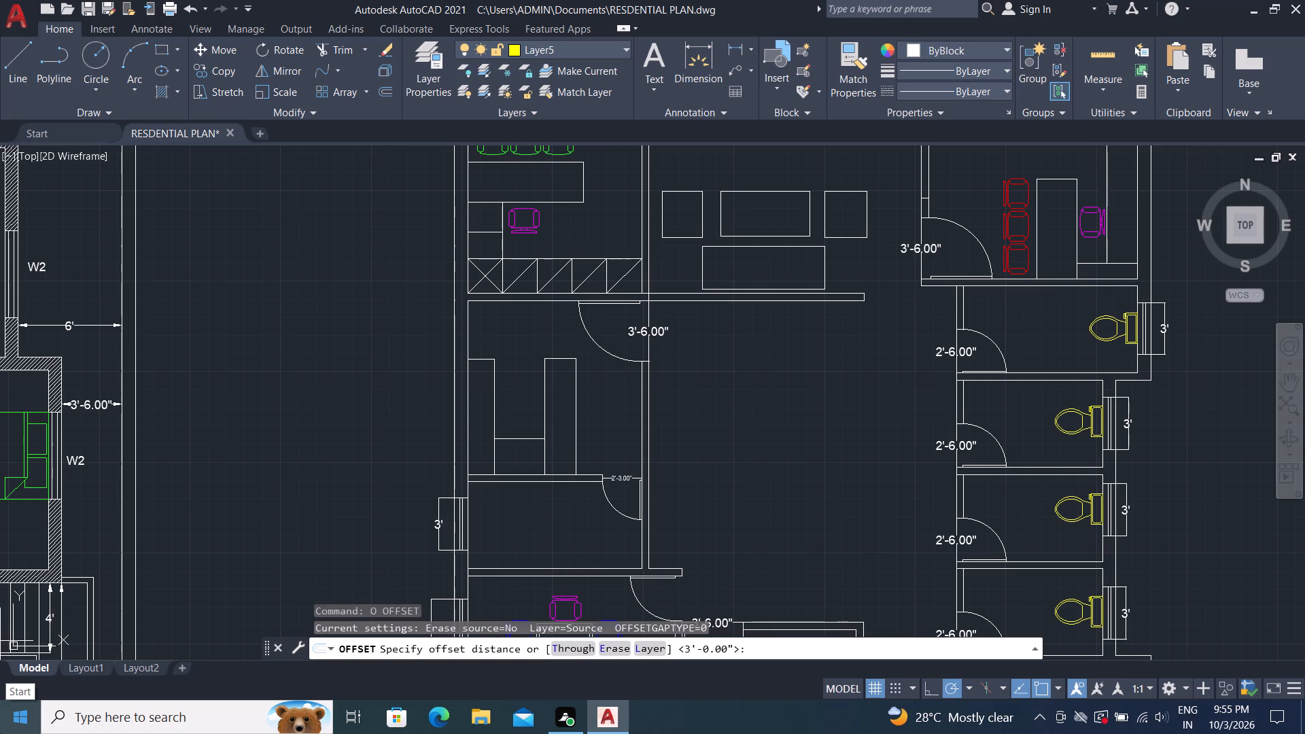
key(3)
key(shift+quotedbl)
key(Return)
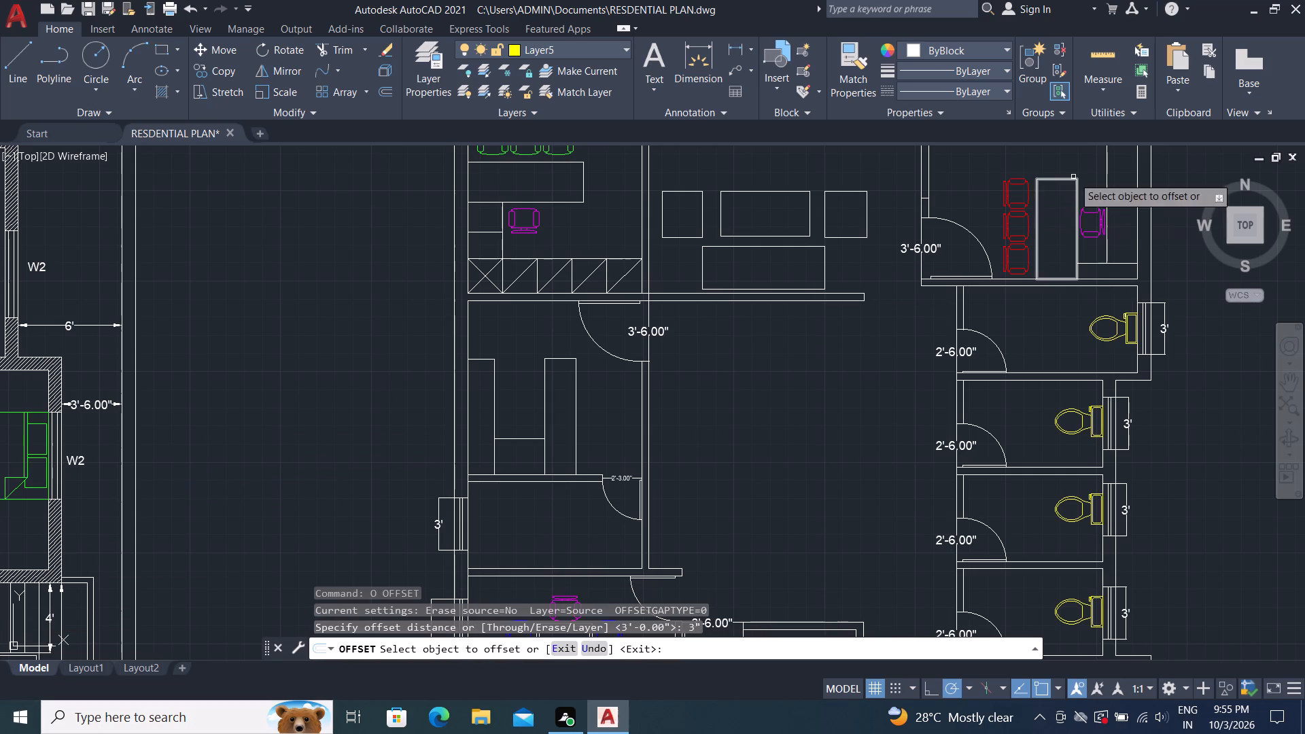
click(825, 203)
click(850, 217)
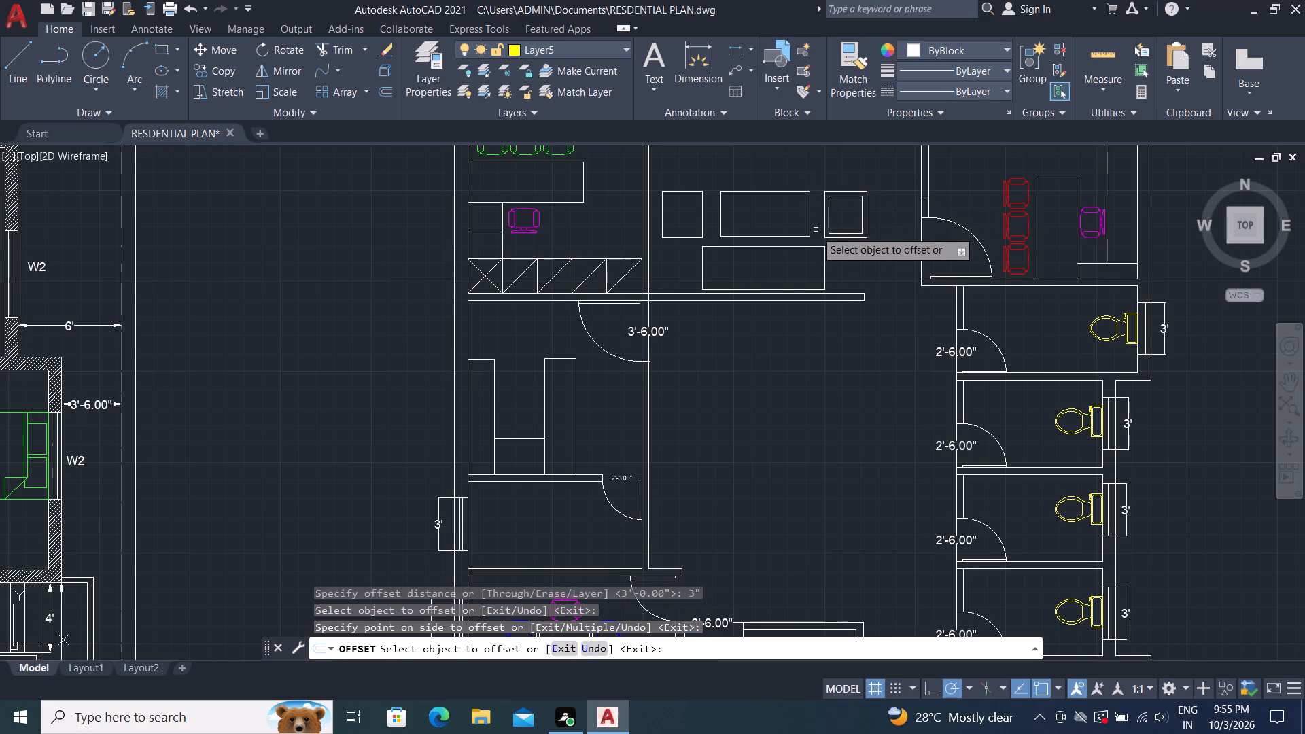
click(808, 247)
click(798, 263)
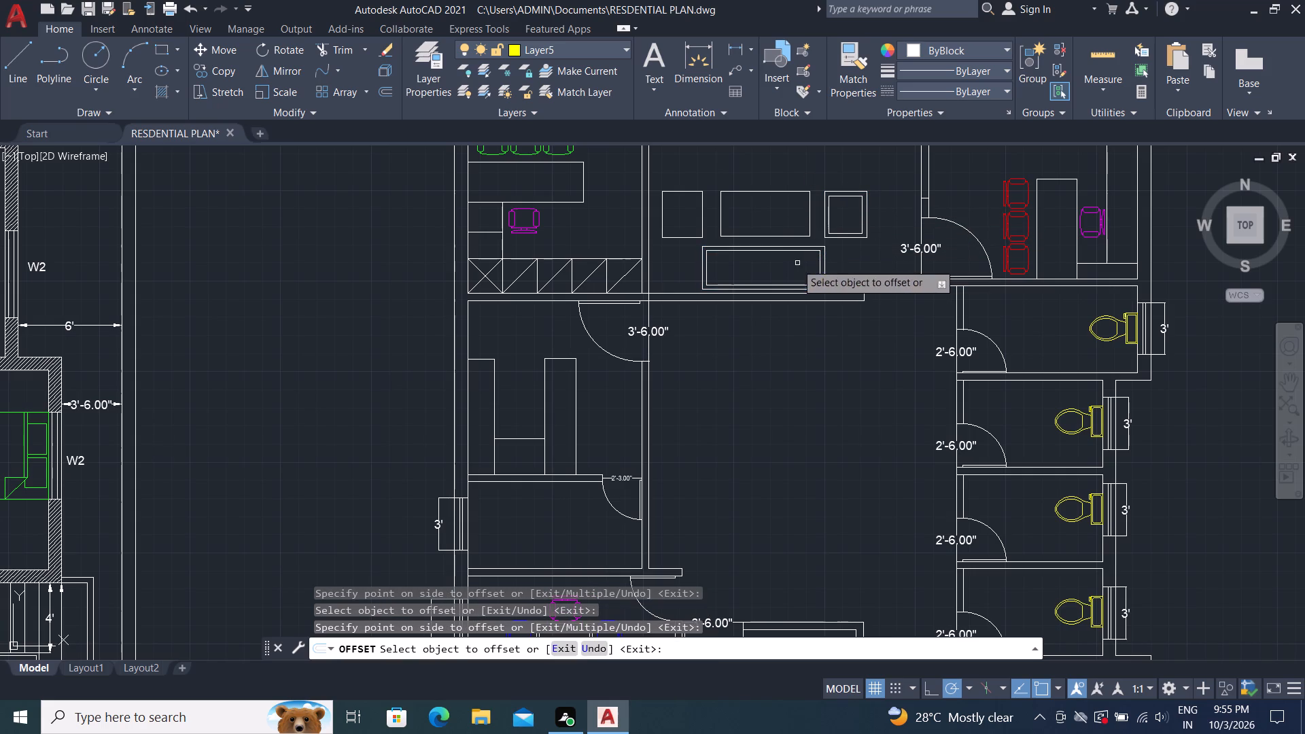
click(704, 199)
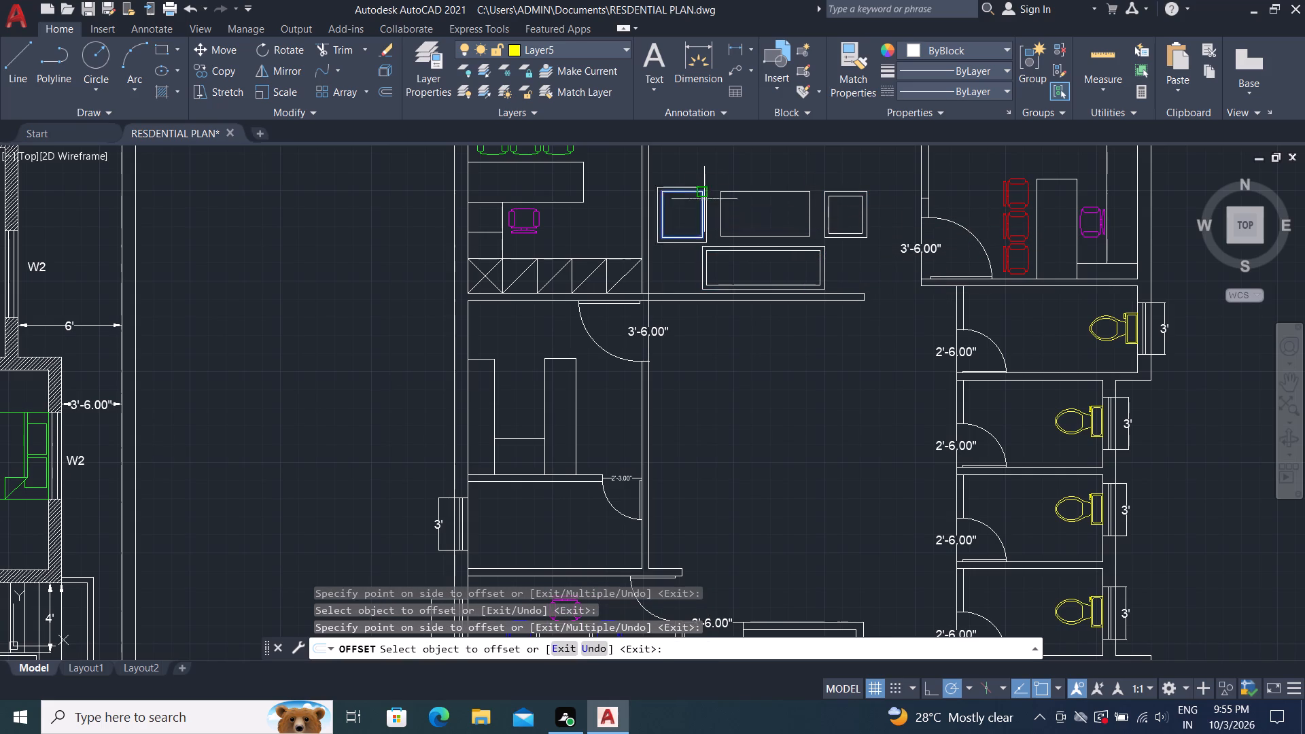
click(690, 205)
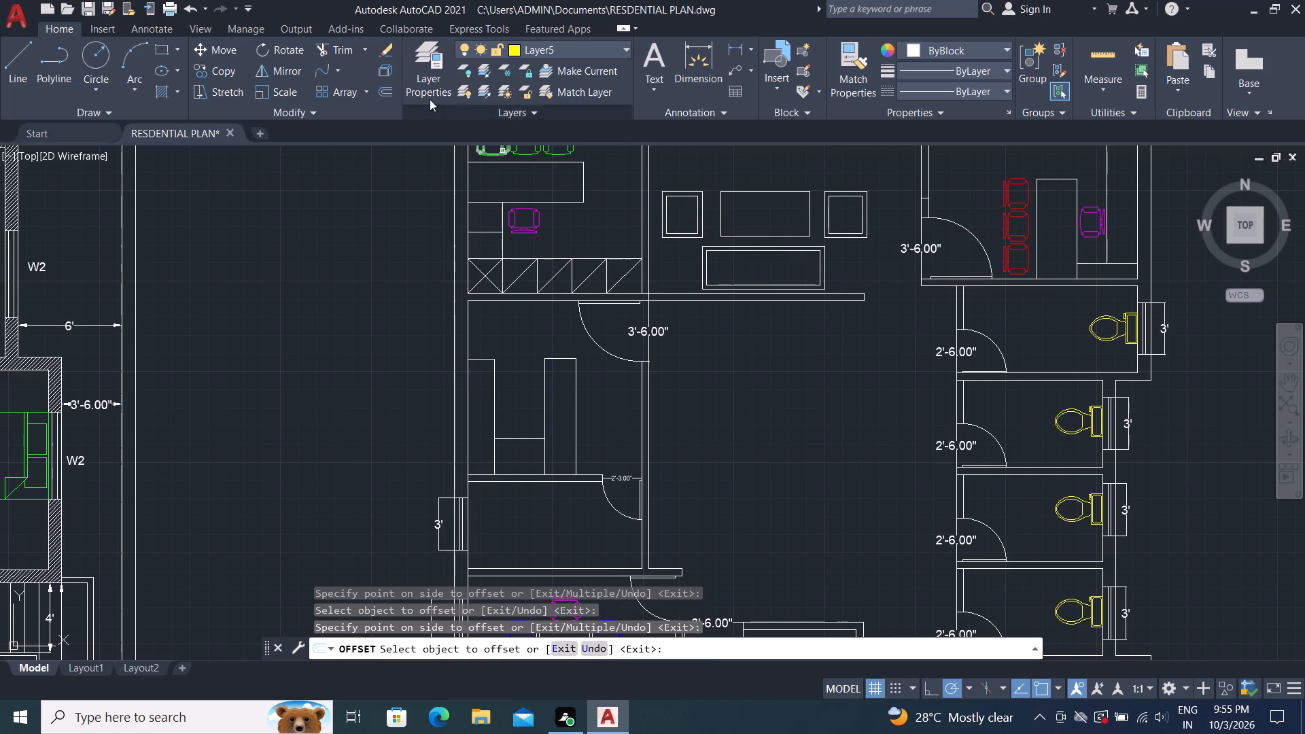
Trim away the inner offset edges of the west, south and east hall rectangles that face the central rectangle.
click(321, 46)
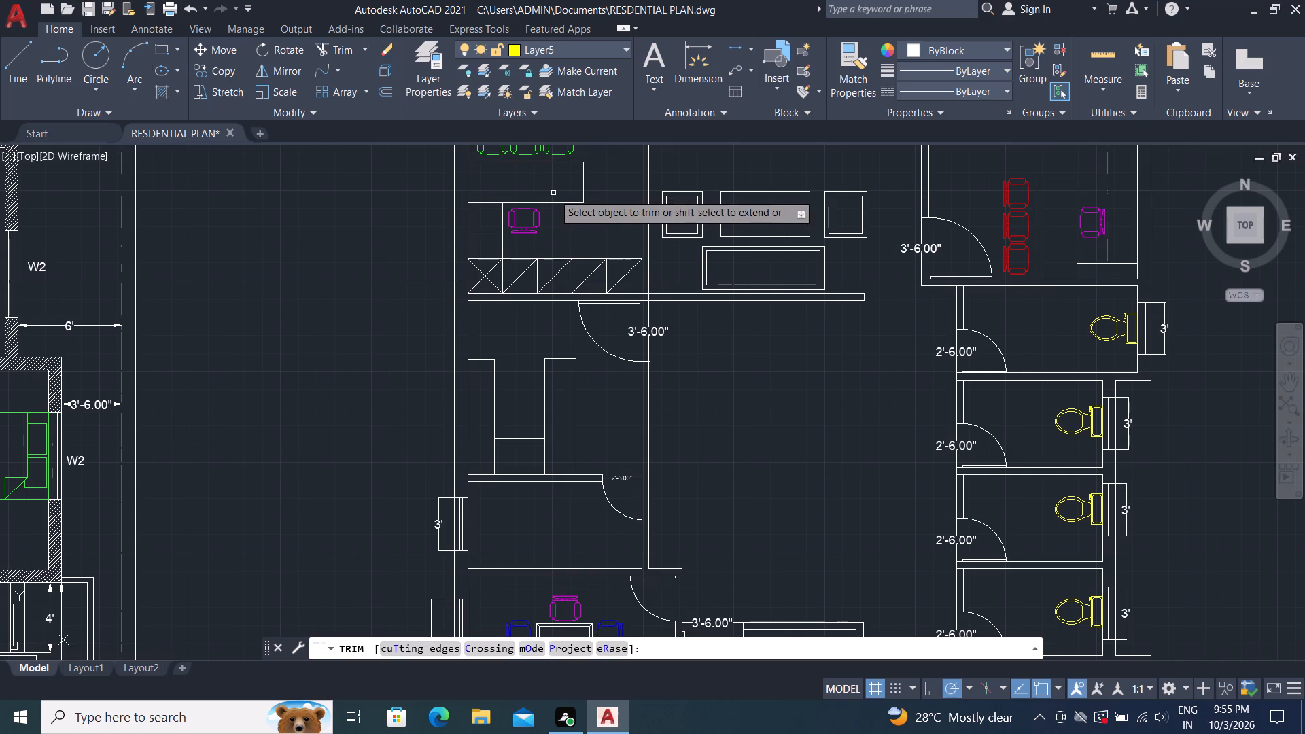
click(696, 219)
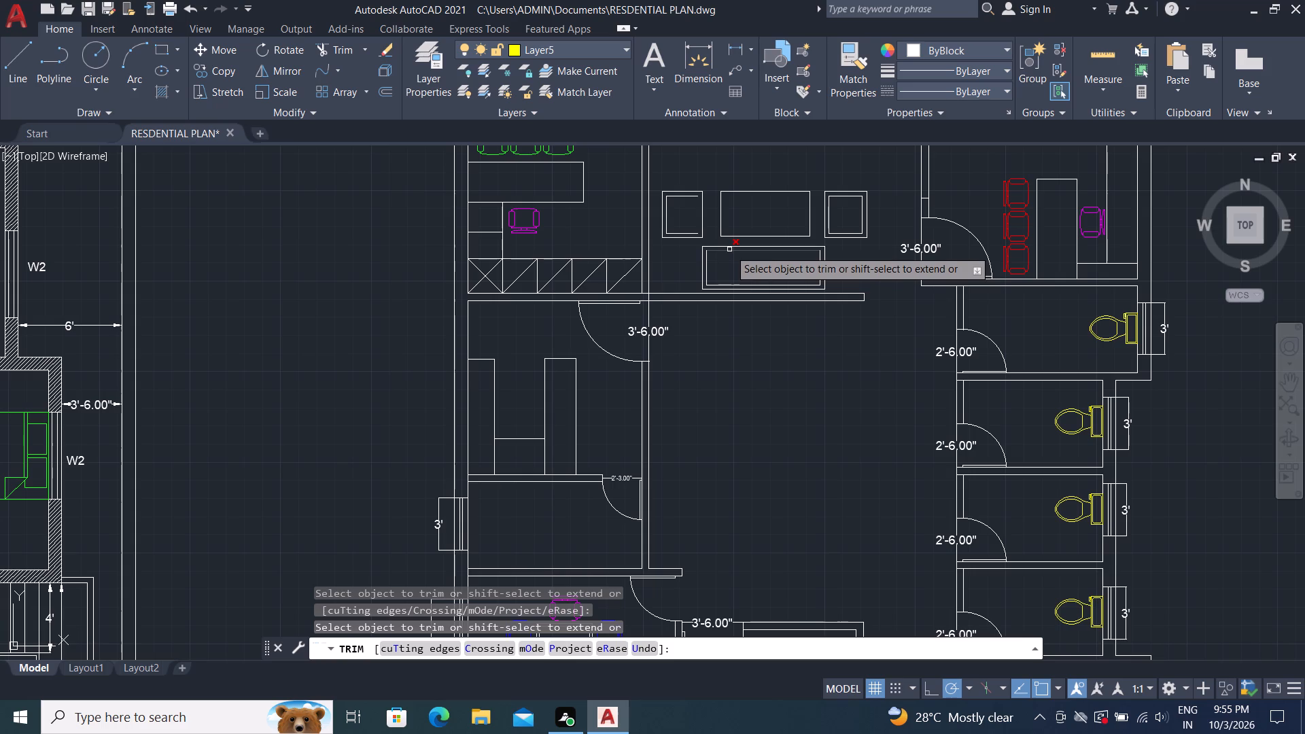
click(729, 249)
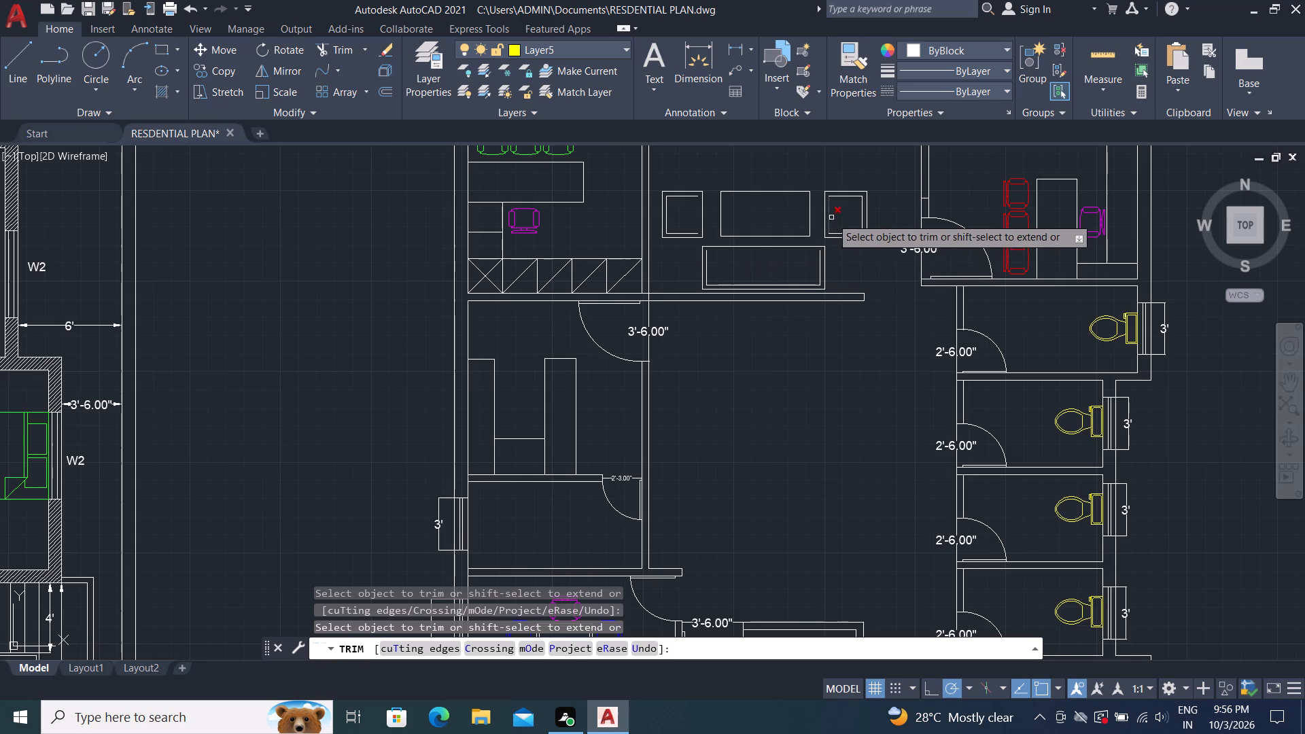
click(829, 216)
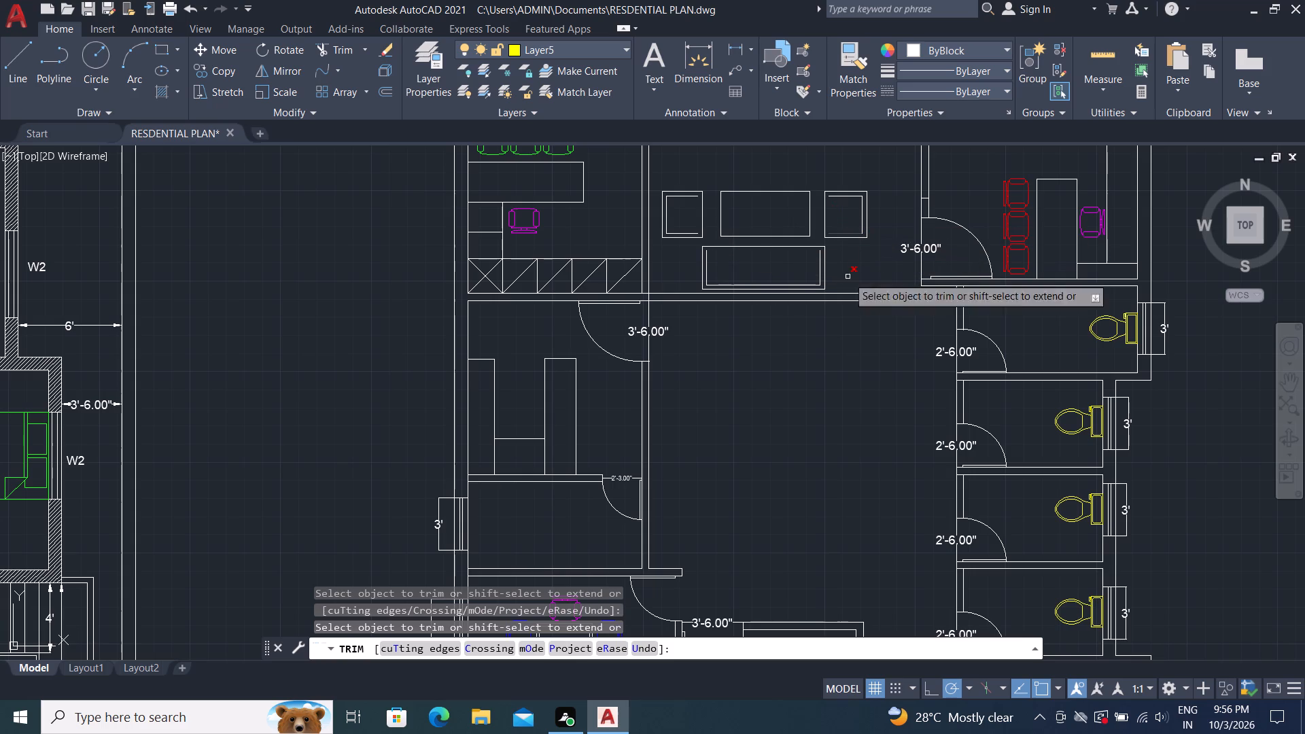
key(Escape)
Extend the open ends of the inner lines in the south, east and west hall rectangles to their outer edges facing the central rectangle.
text(ex)
key(space)
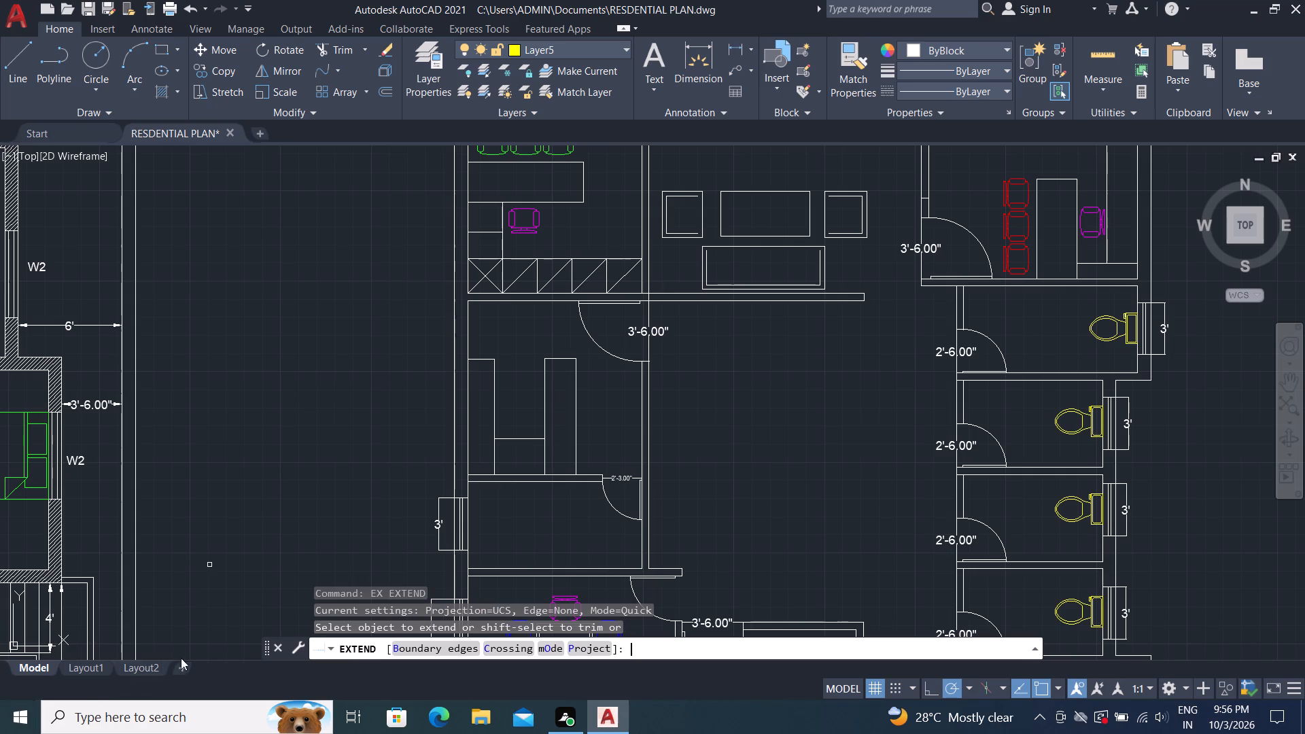
click(708, 266)
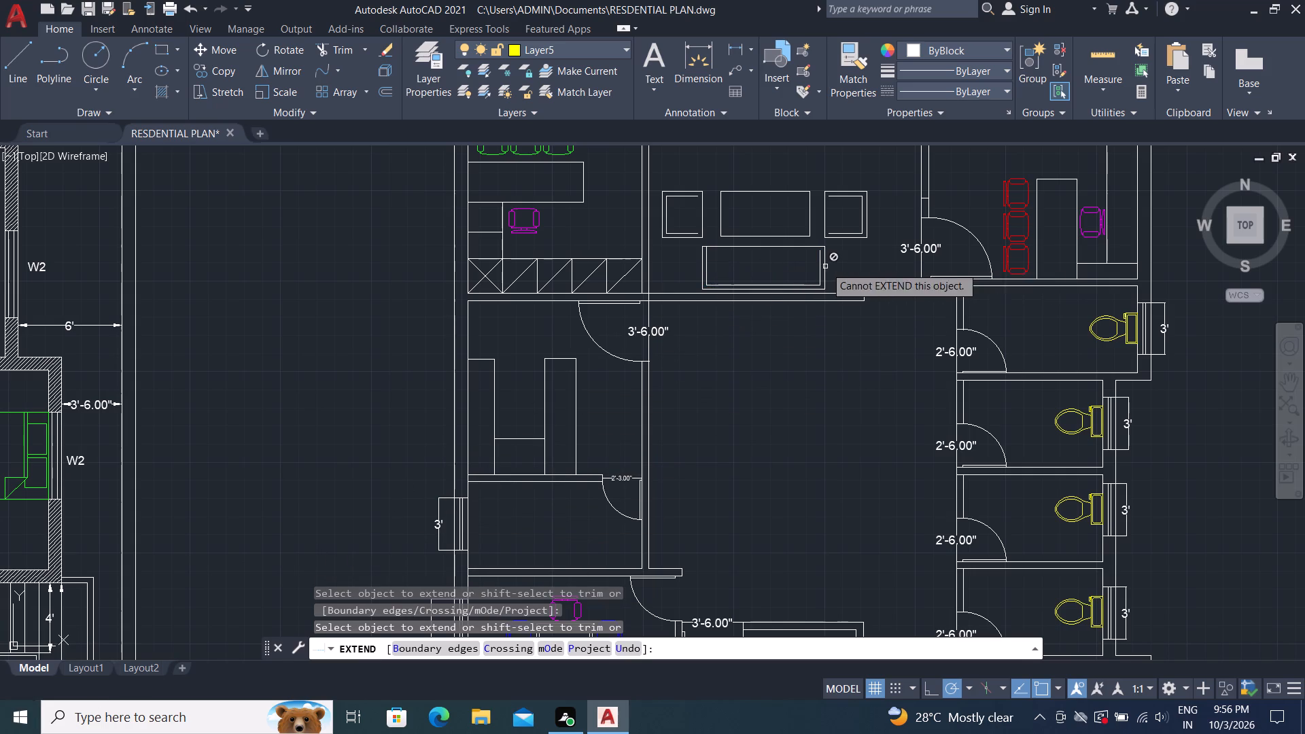
click(819, 265)
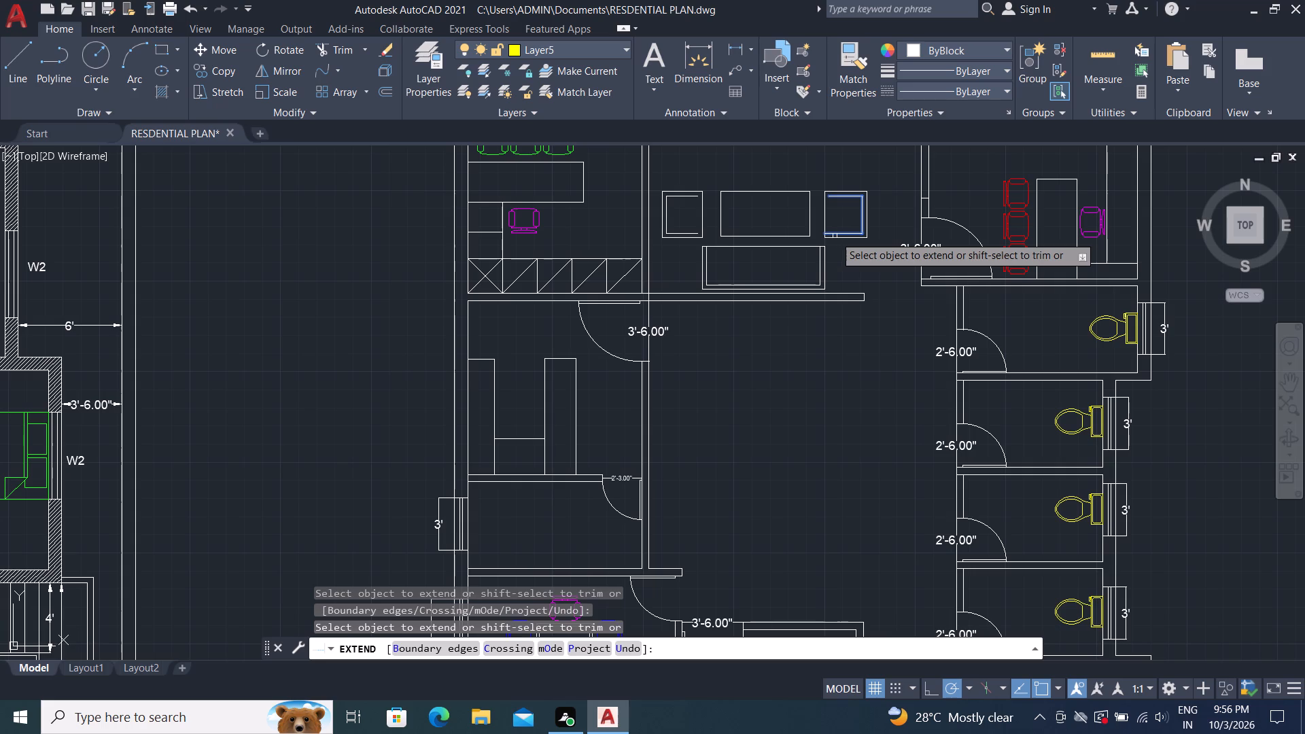
click(835, 236)
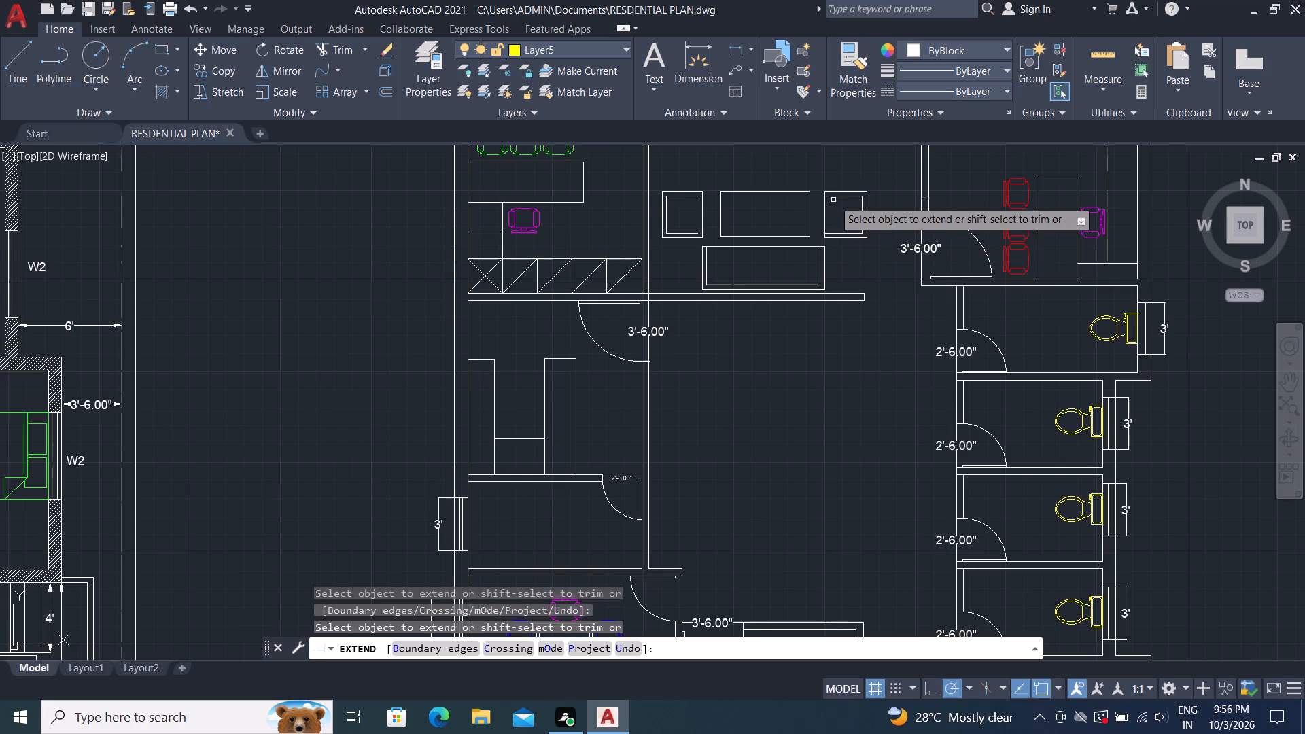
click(835, 196)
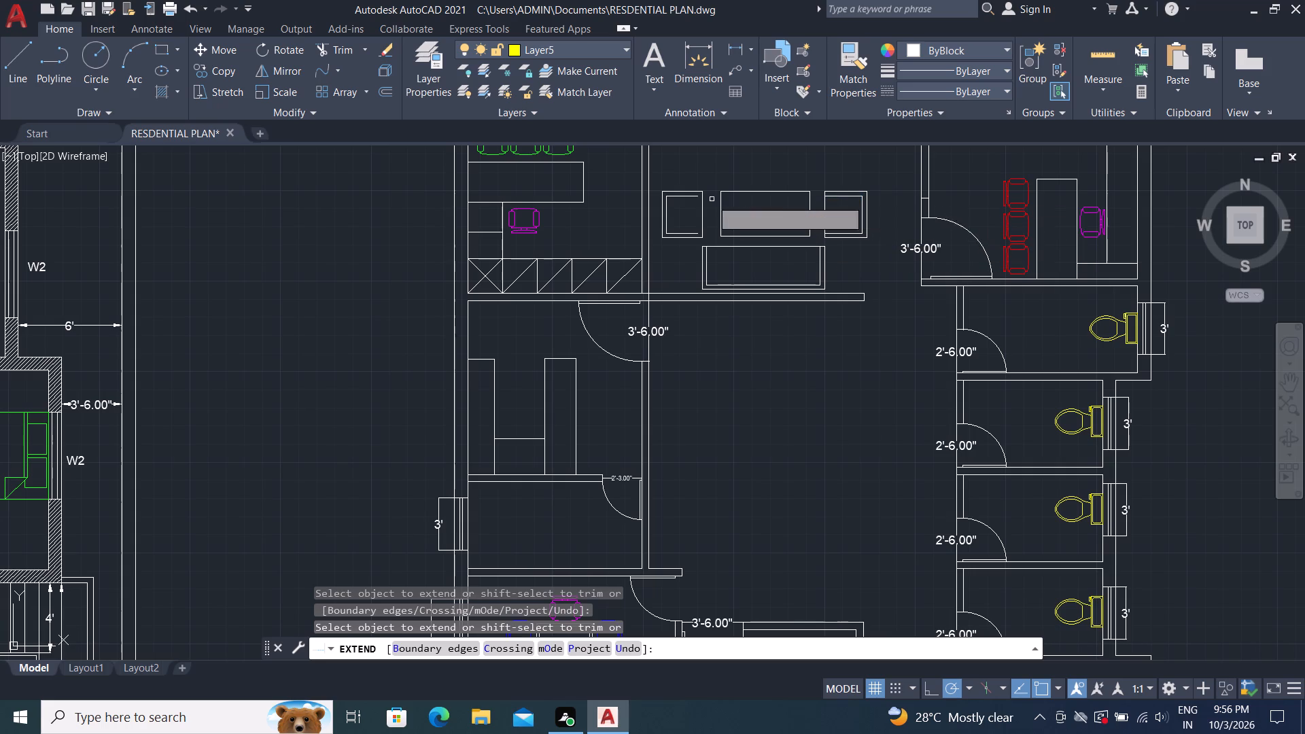
click(689, 197)
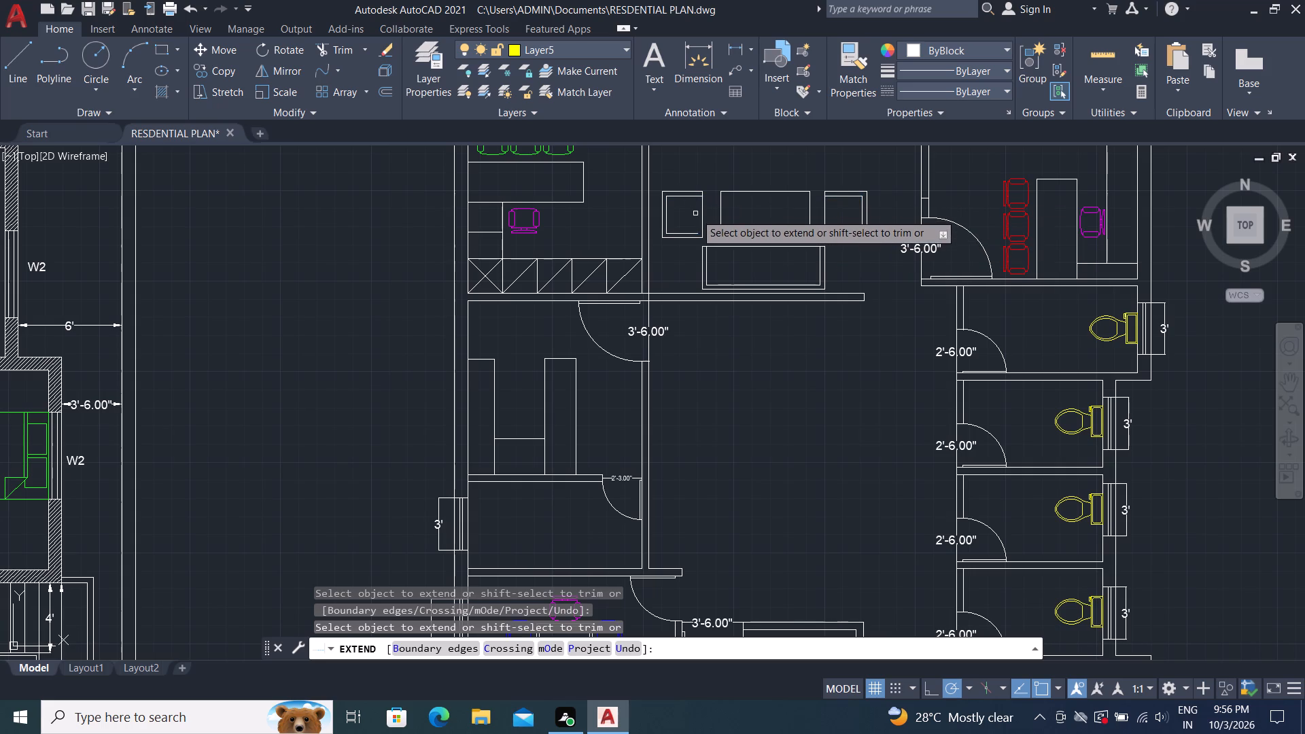
click(690, 232)
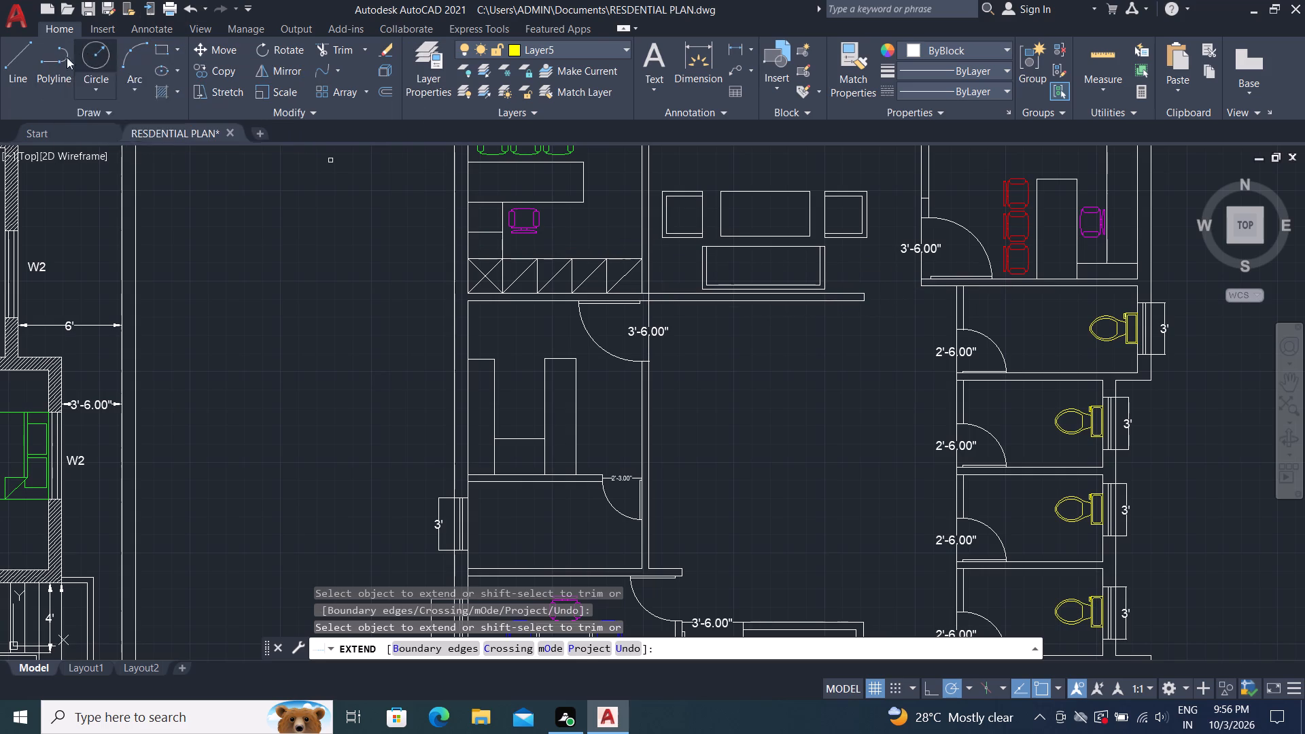
Draw a U-shaped line about 3' wide inside the south rectangle, from its north edge along the inner south line and back.
click(15, 56)
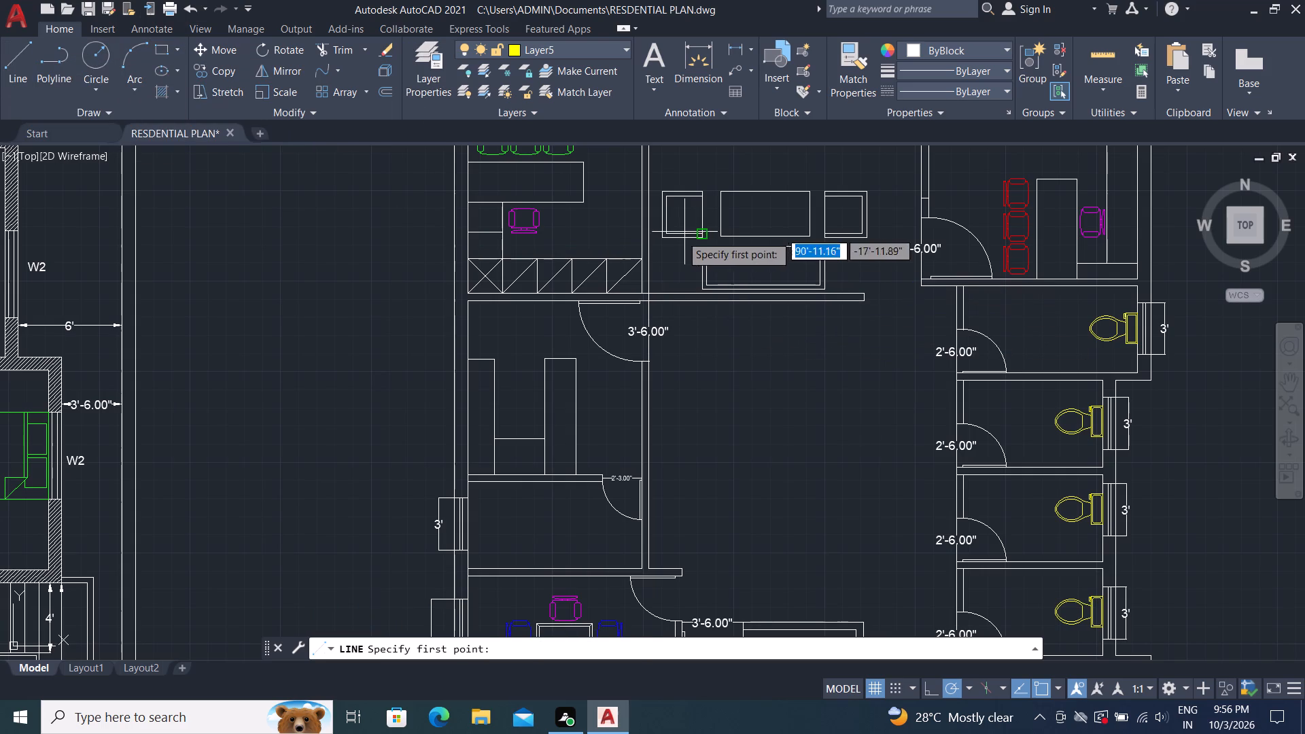
click(735, 248)
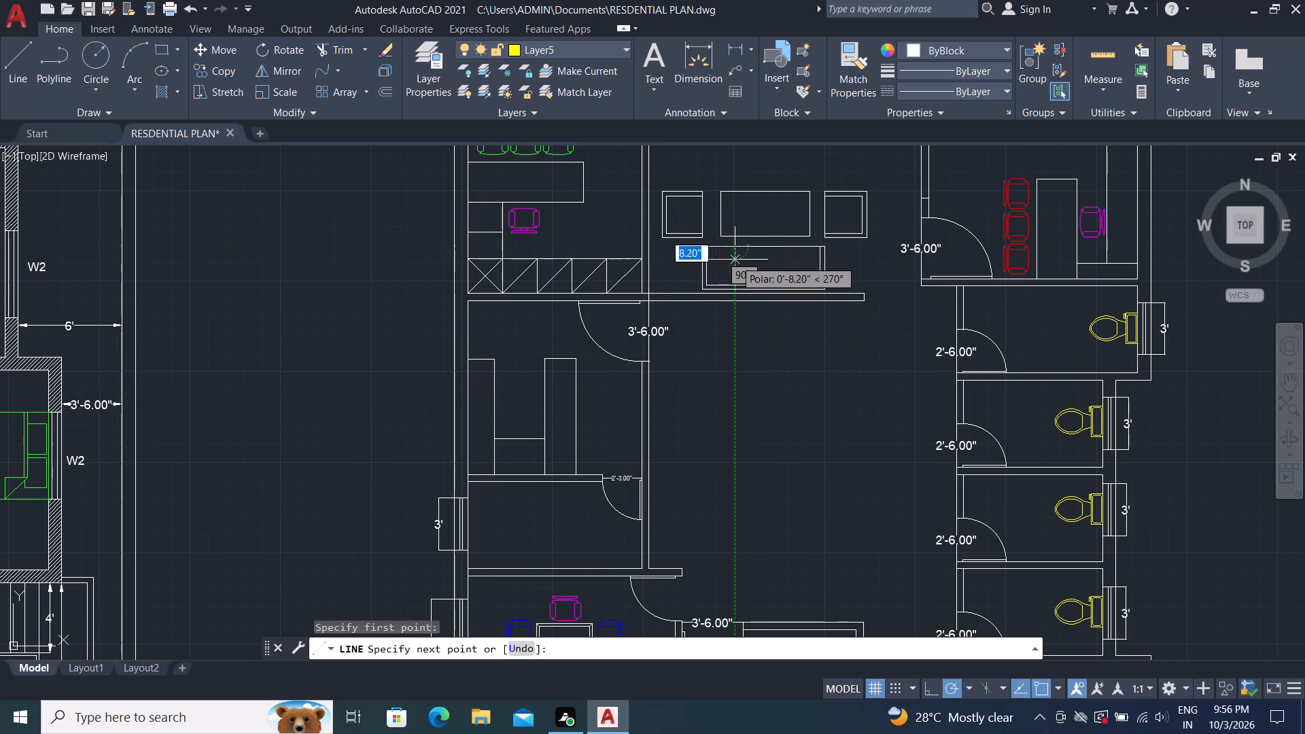
click(735, 283)
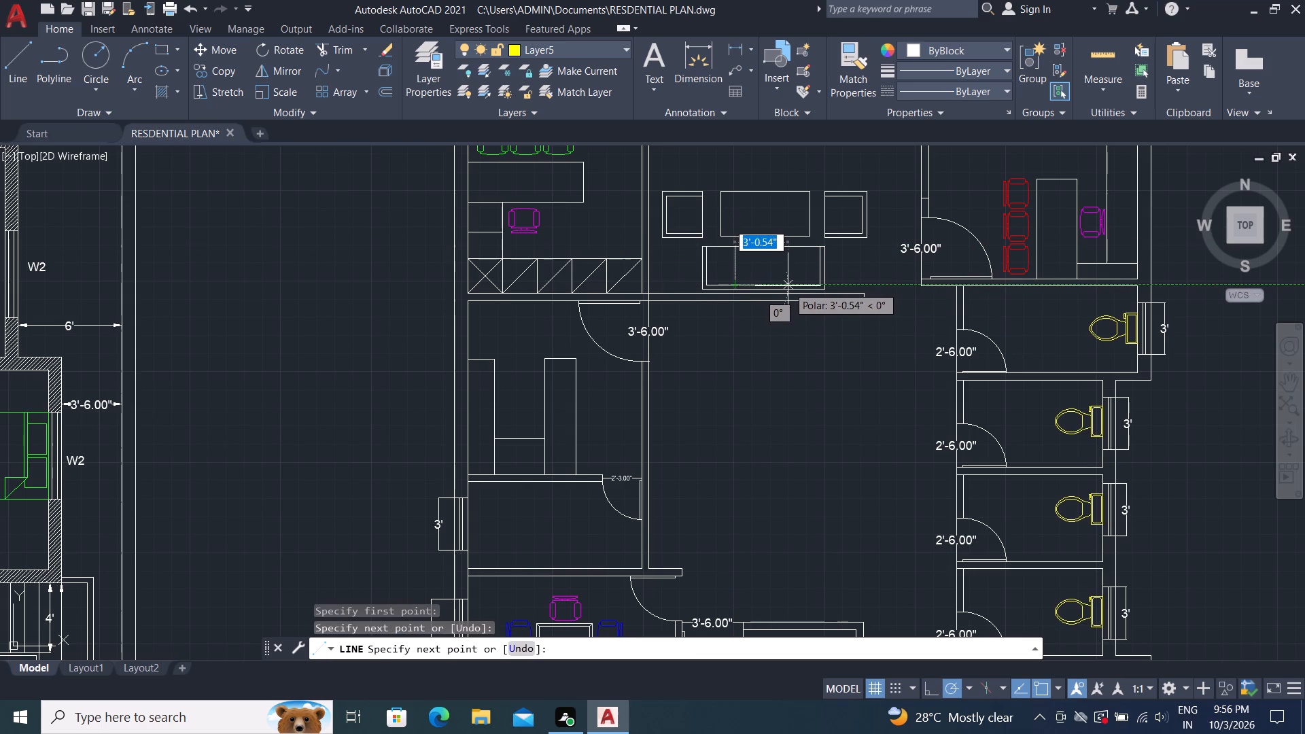
click(788, 286)
click(785, 248)
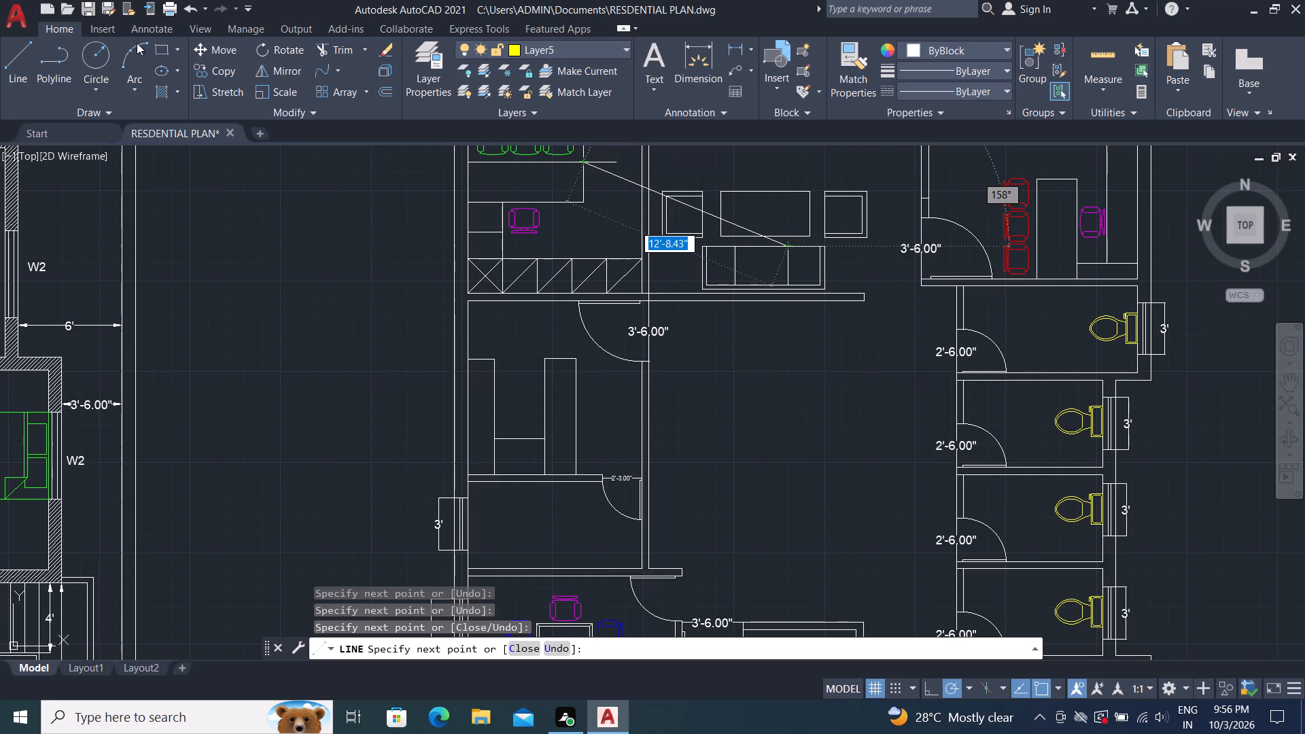
Draw a narrower U-shaped line about 2'-3" wide within the first U, from the south rectangle's north edge to its inner south line.
click(18, 51)
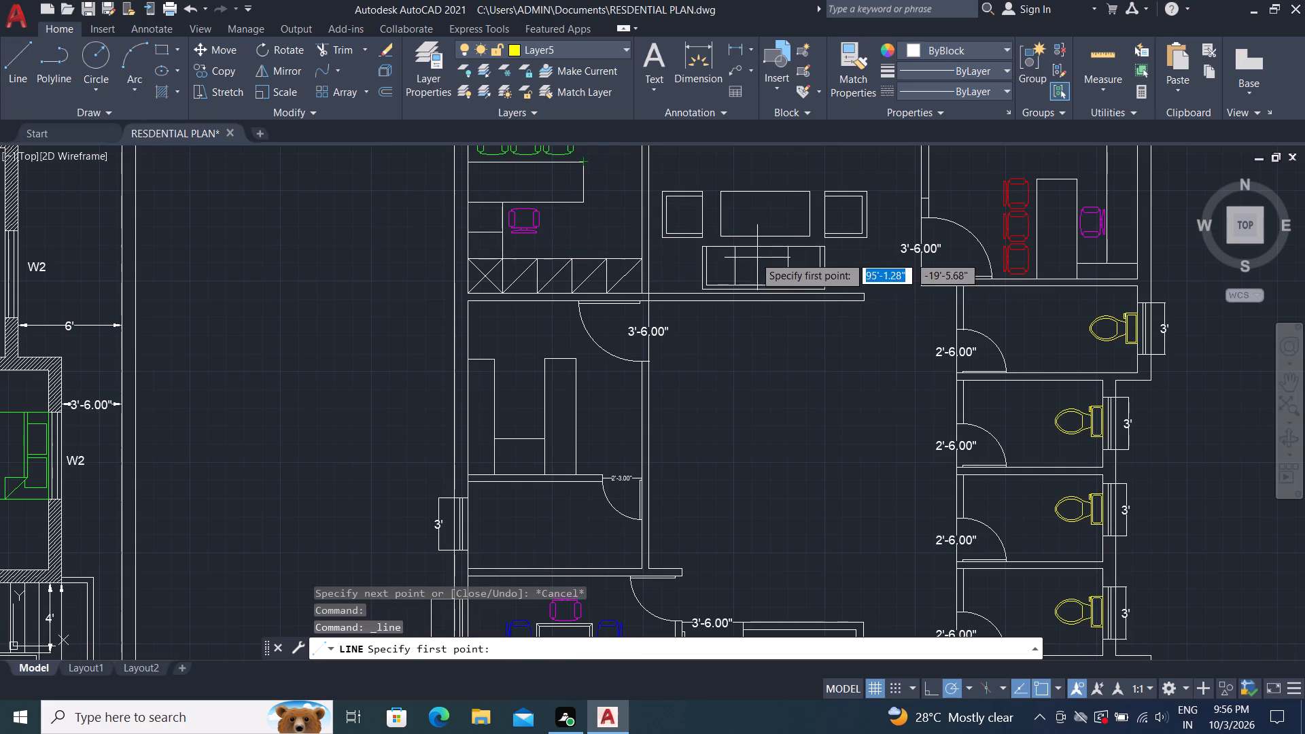
scroll(754, 256, up, 2)
click(703, 229)
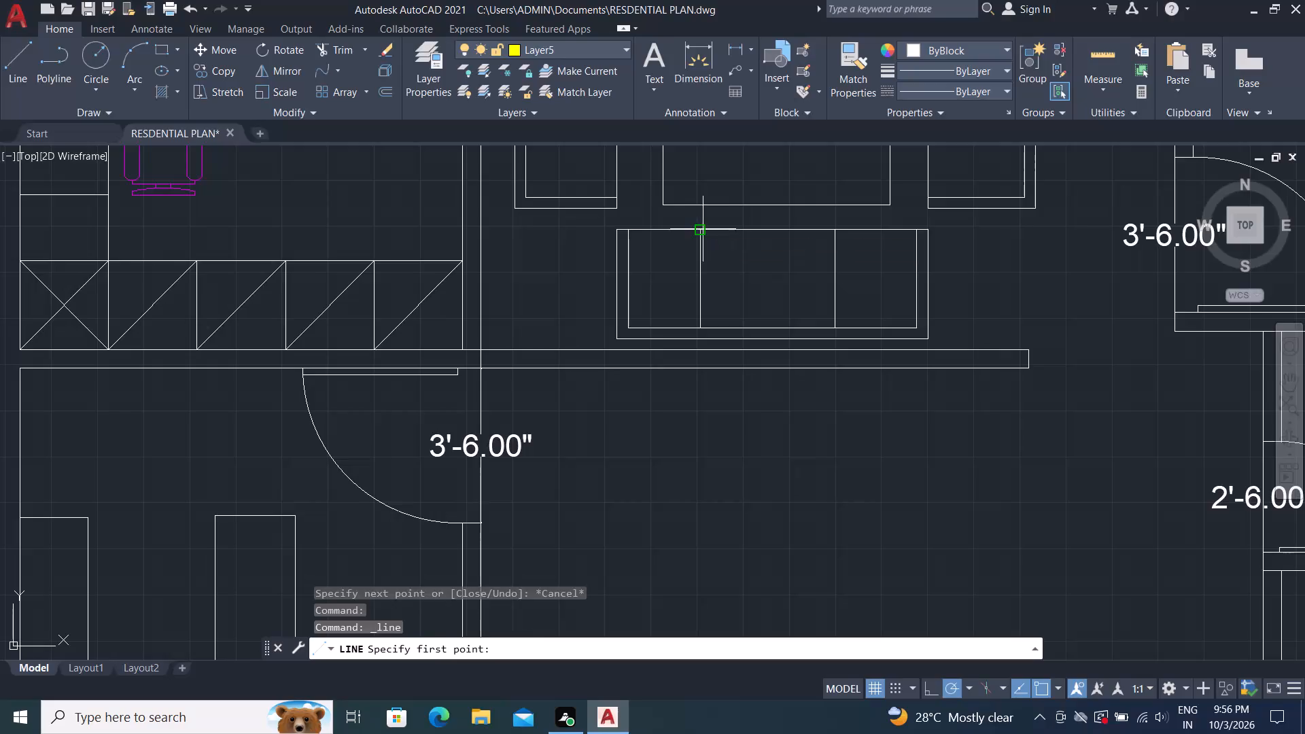
click(717, 234)
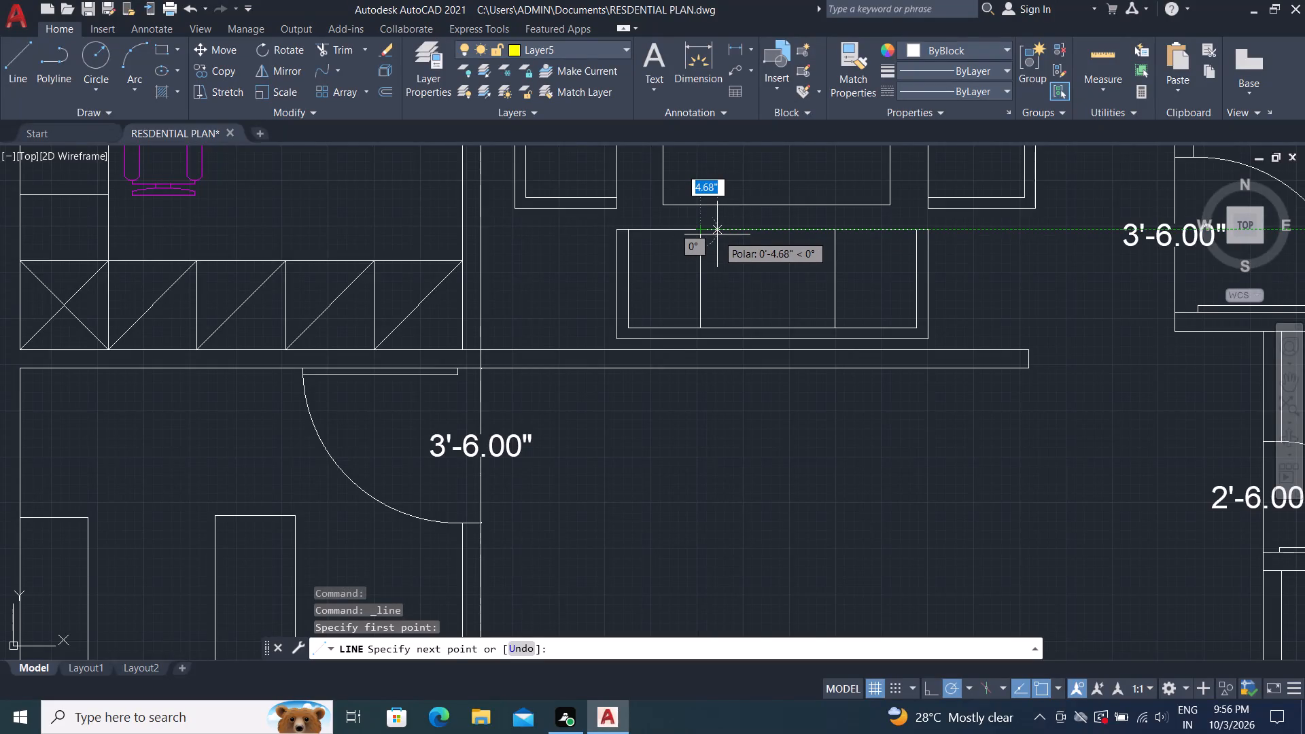
click(718, 328)
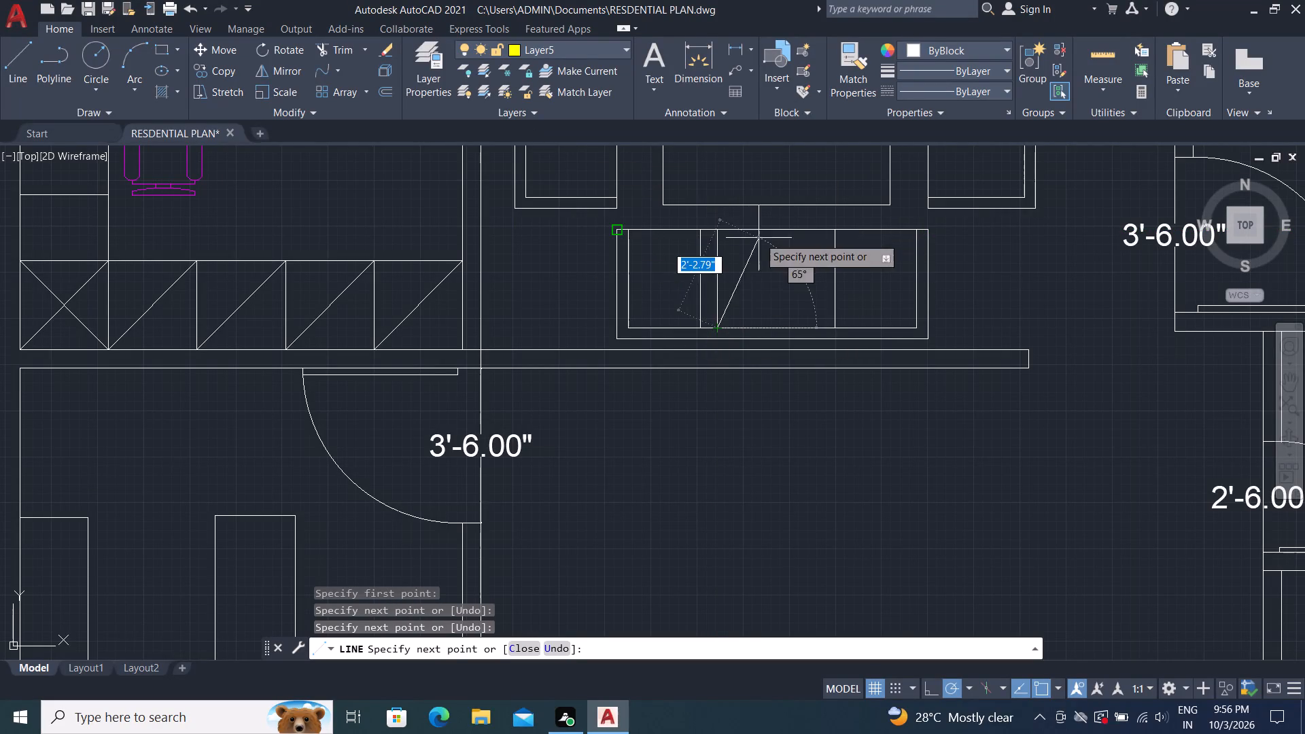
click(819, 329)
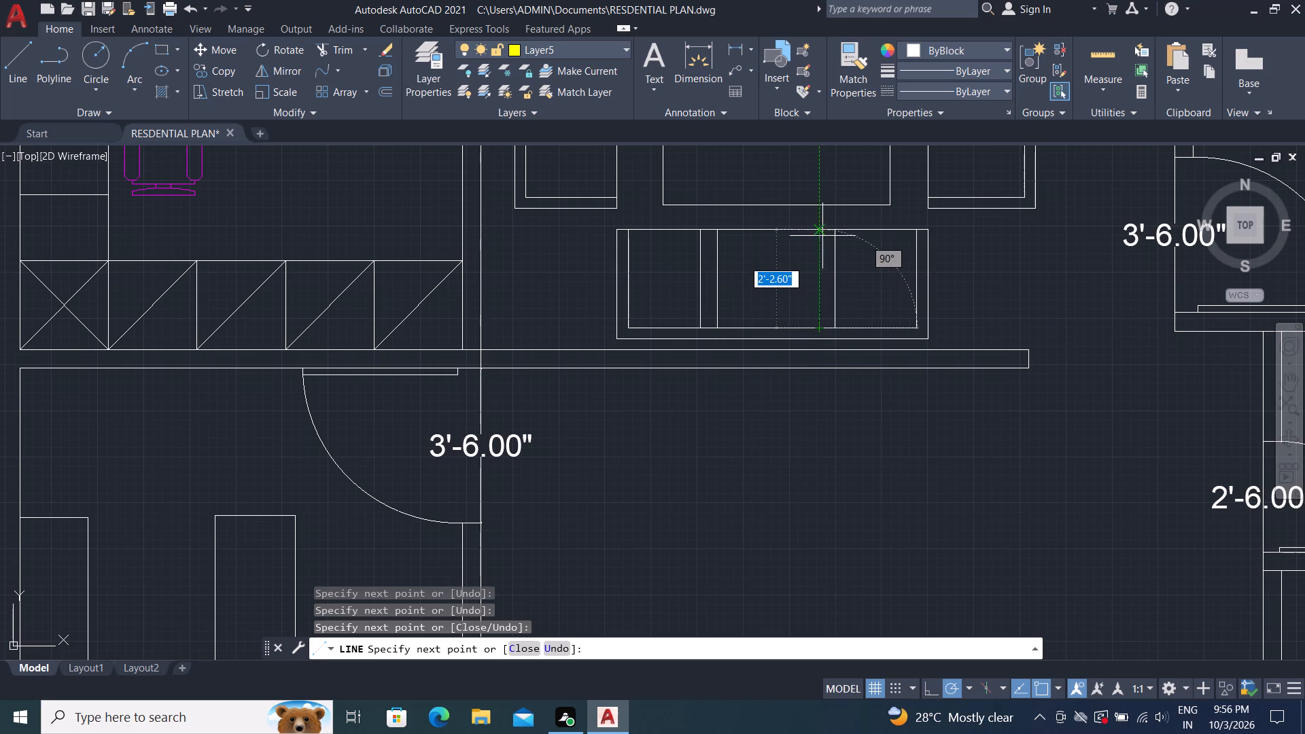
click(822, 232)
key(Escape)
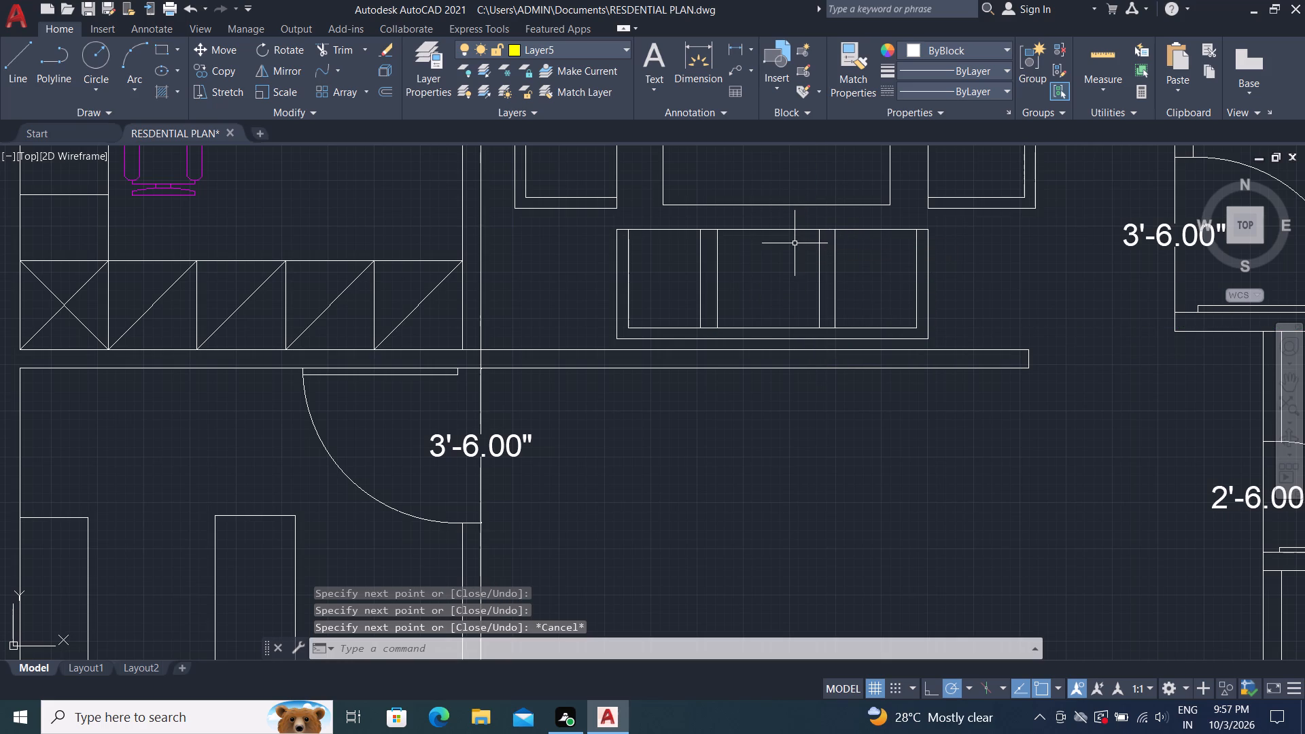
Trim the south sofa's north edge at both armrests and across the two narrow gaps between the three seats.
text(tr)
key(space)
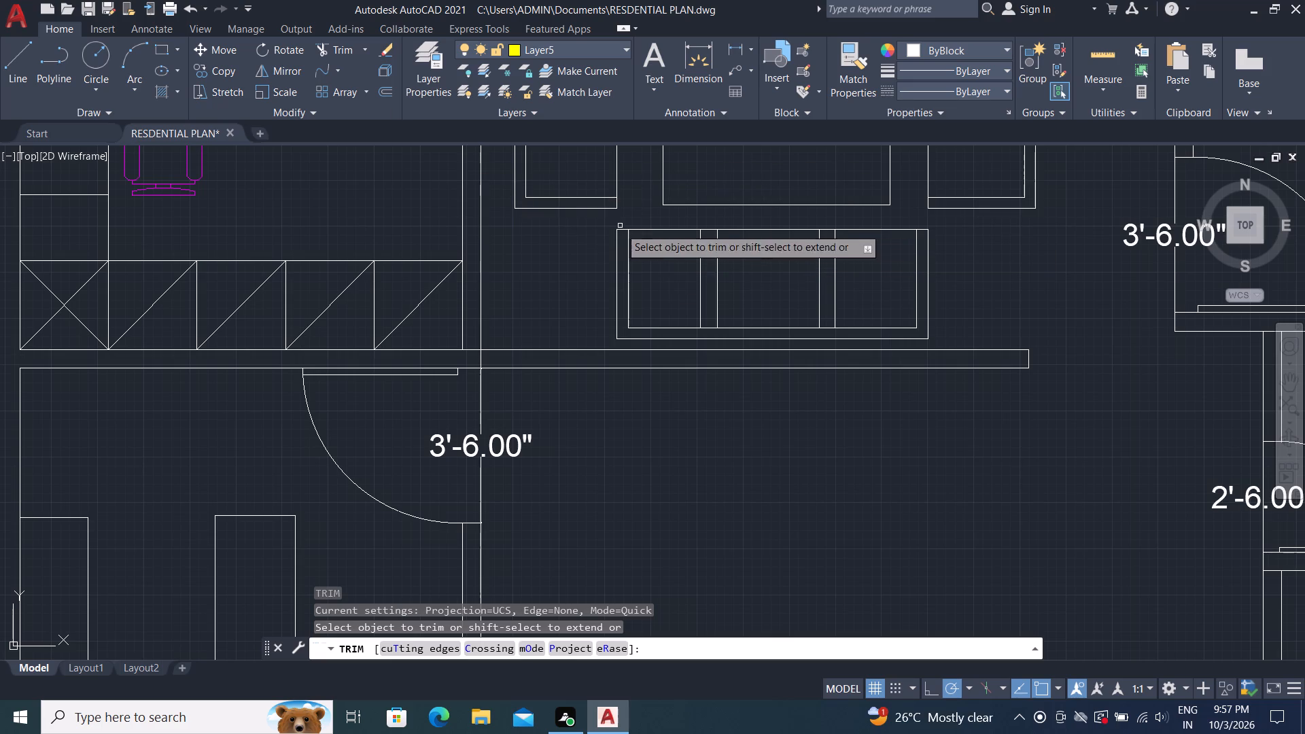
scroll(618, 232, up, 2)
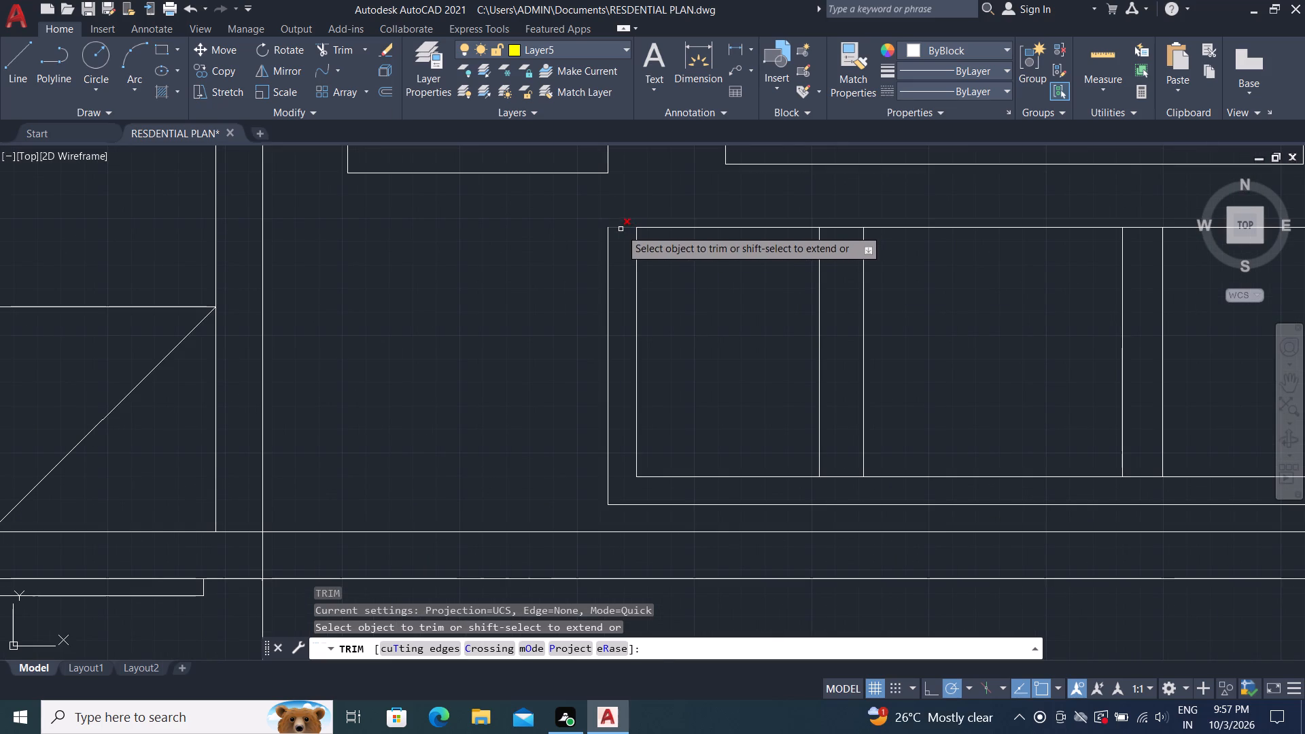
click(621, 229)
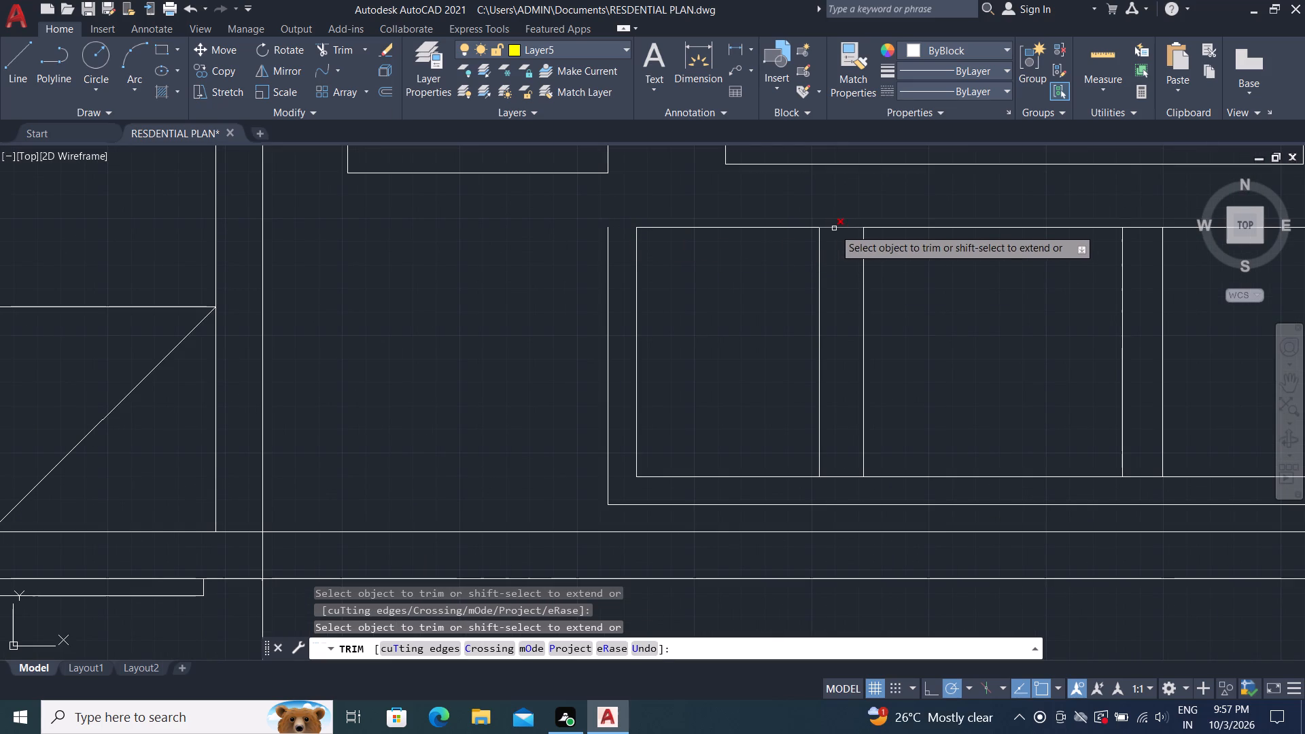
click(834, 230)
click(856, 226)
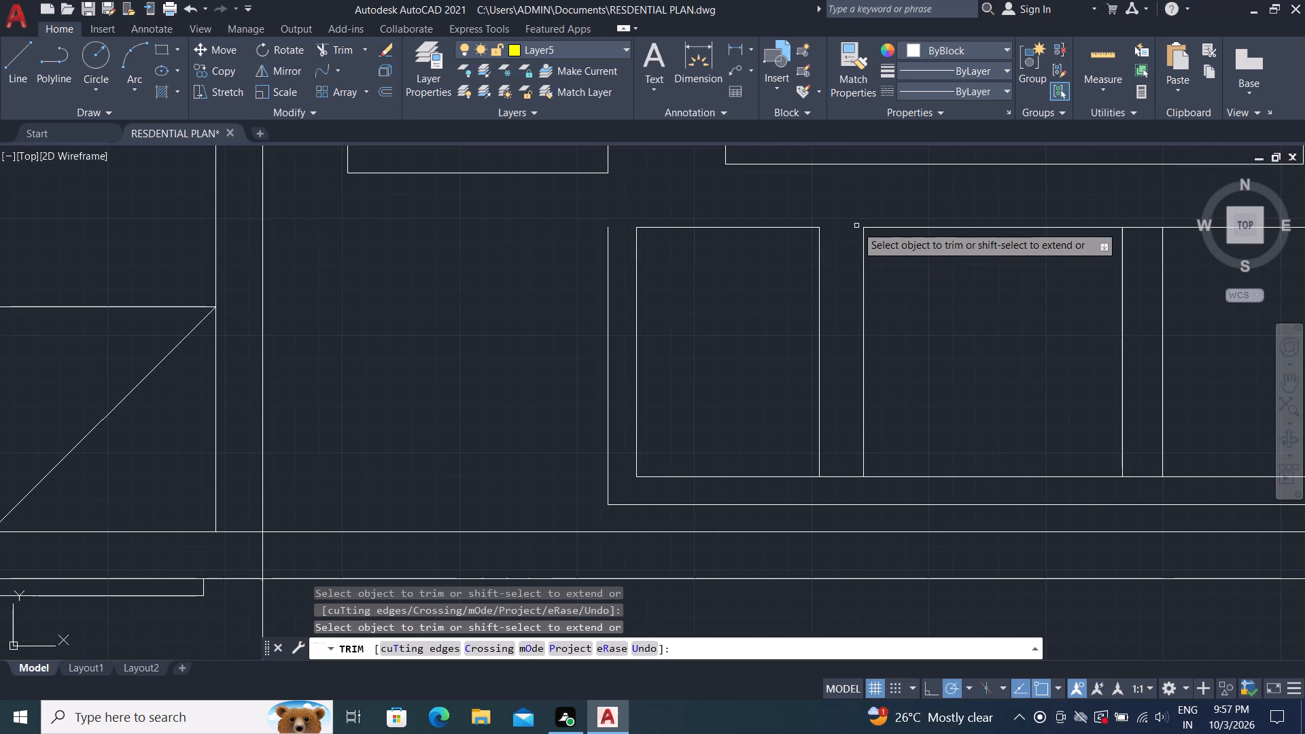
scroll(966, 182, down, 1)
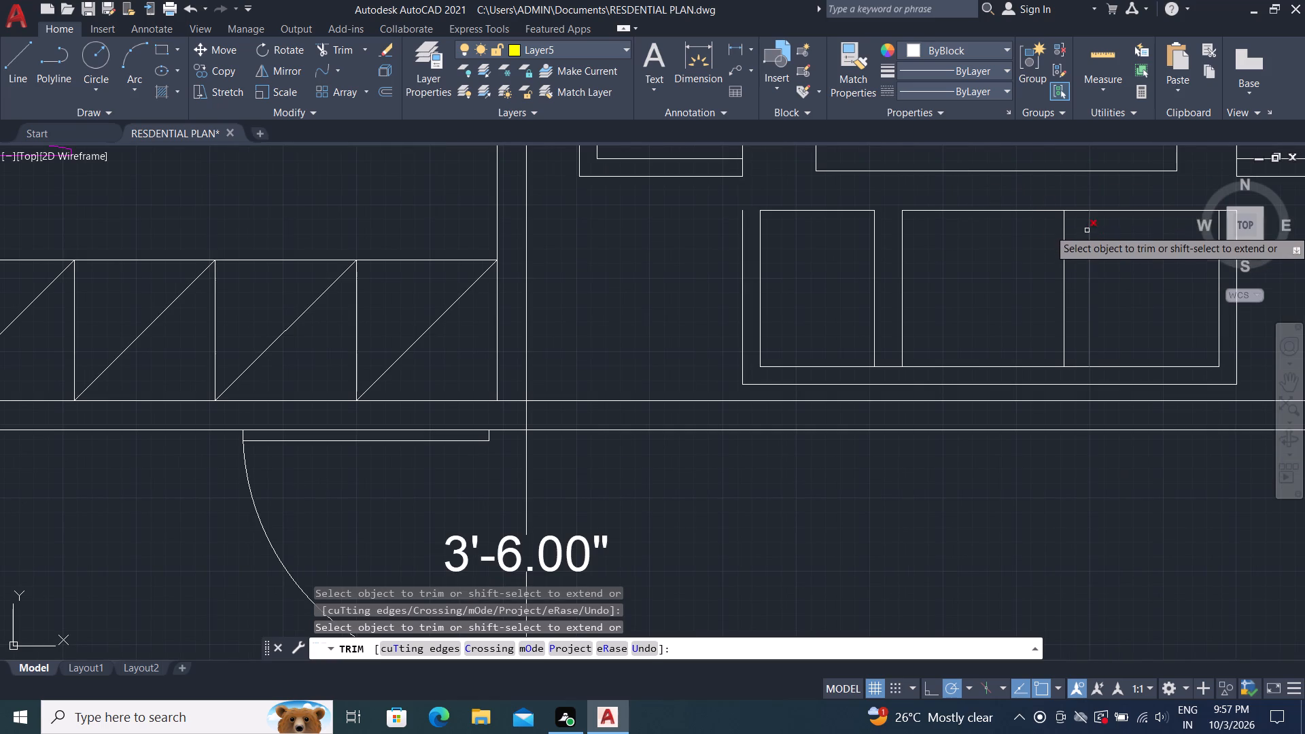
click(1079, 209)
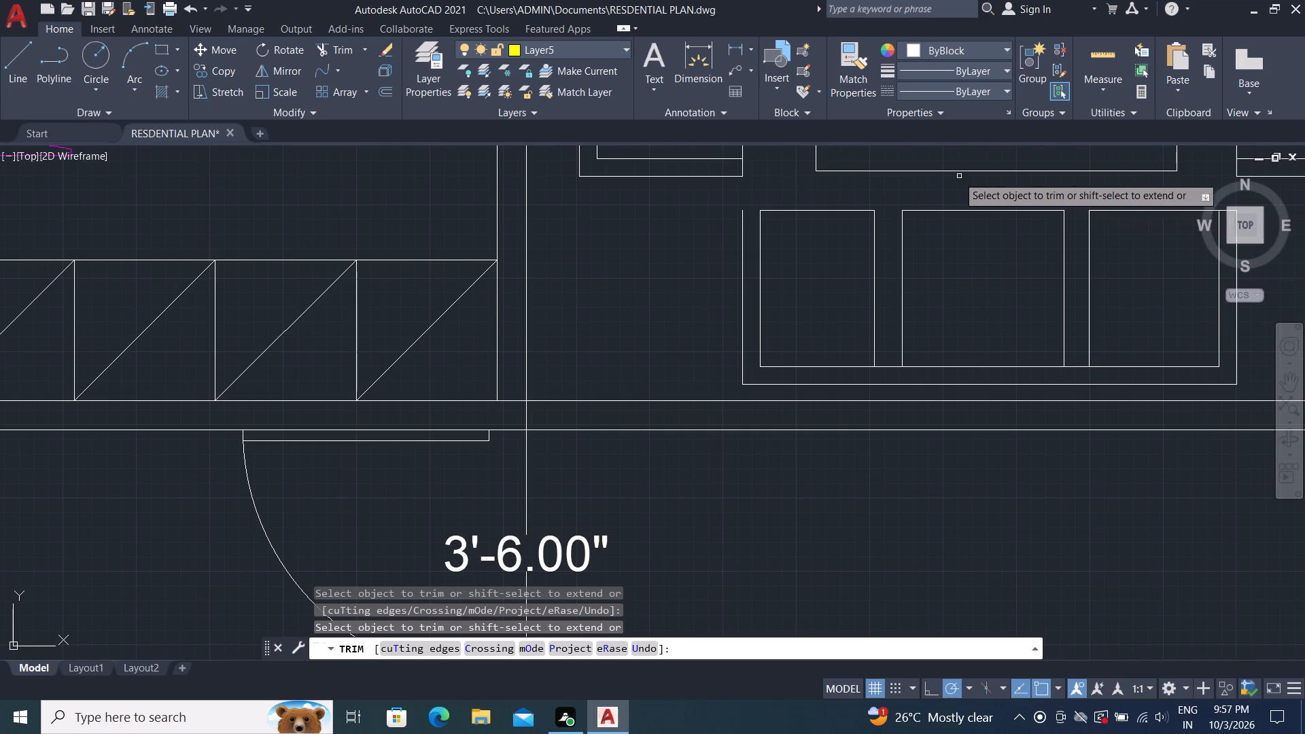
scroll(942, 177, down, 1)
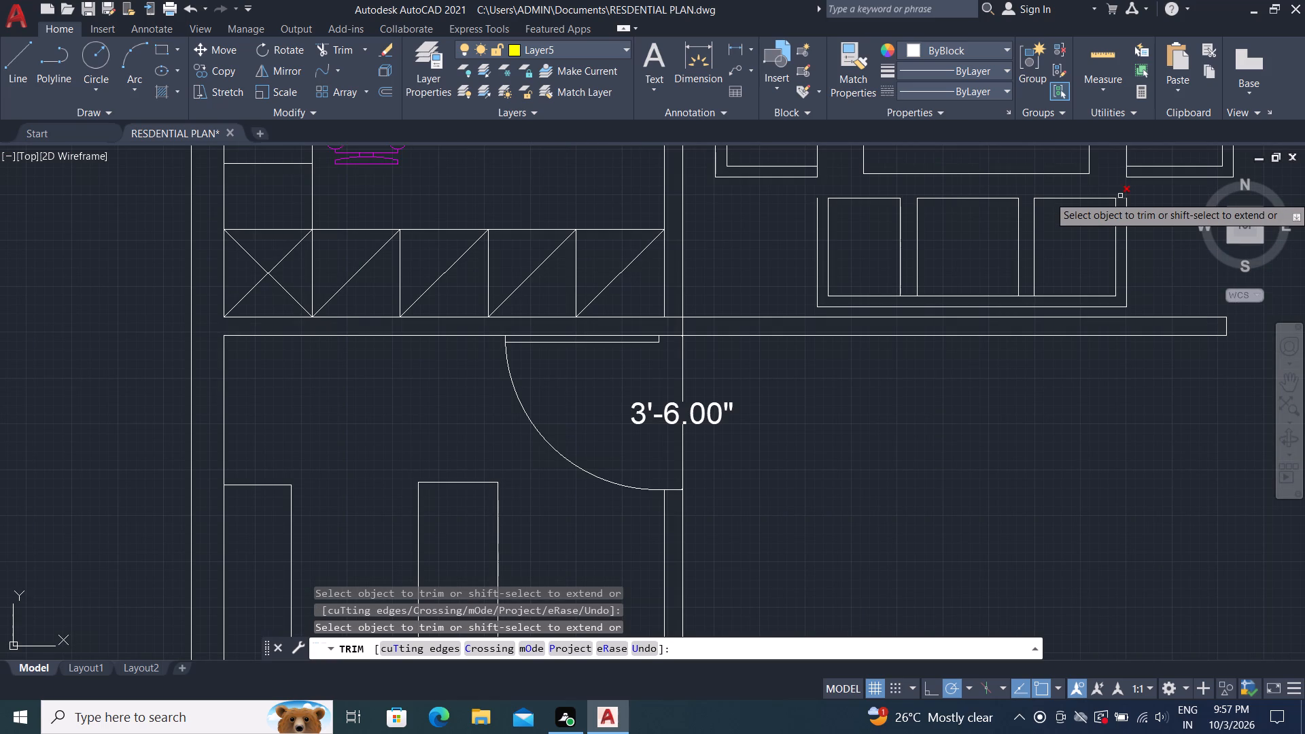
click(1120, 198)
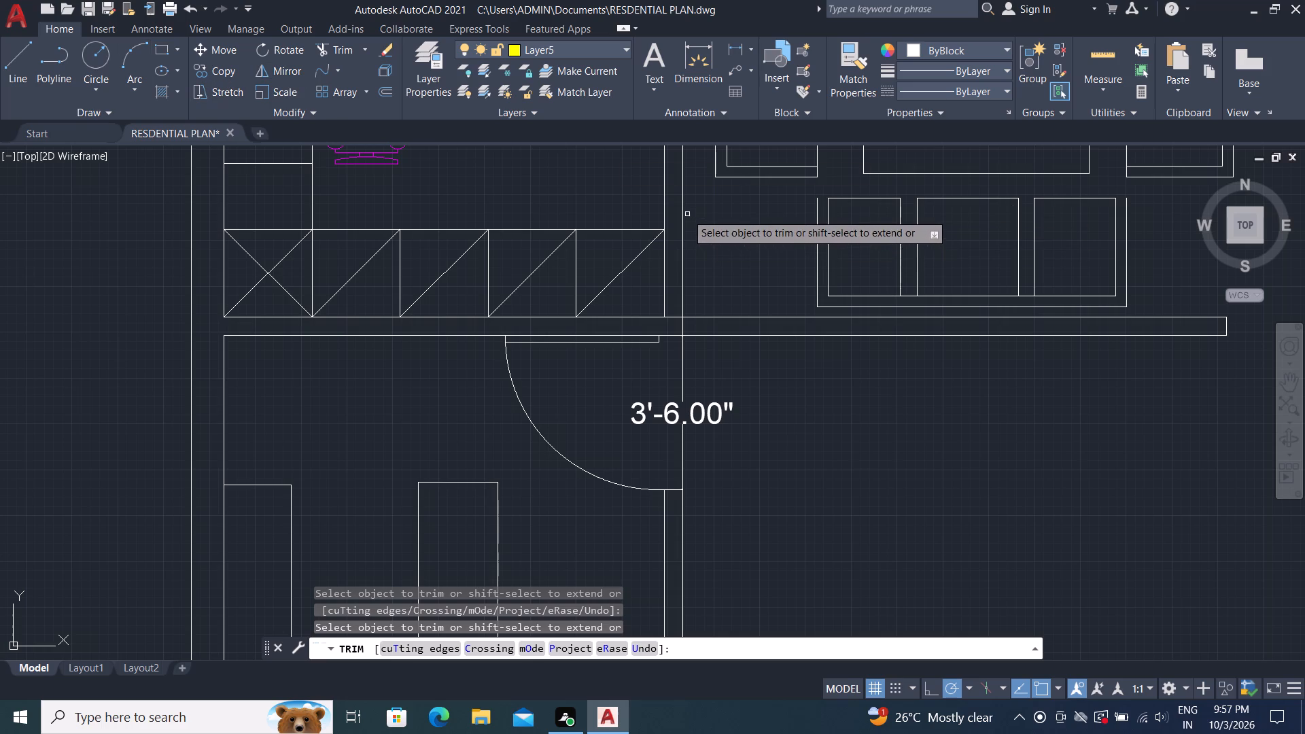
key(Escape)
key(Escape)
key(Escape)
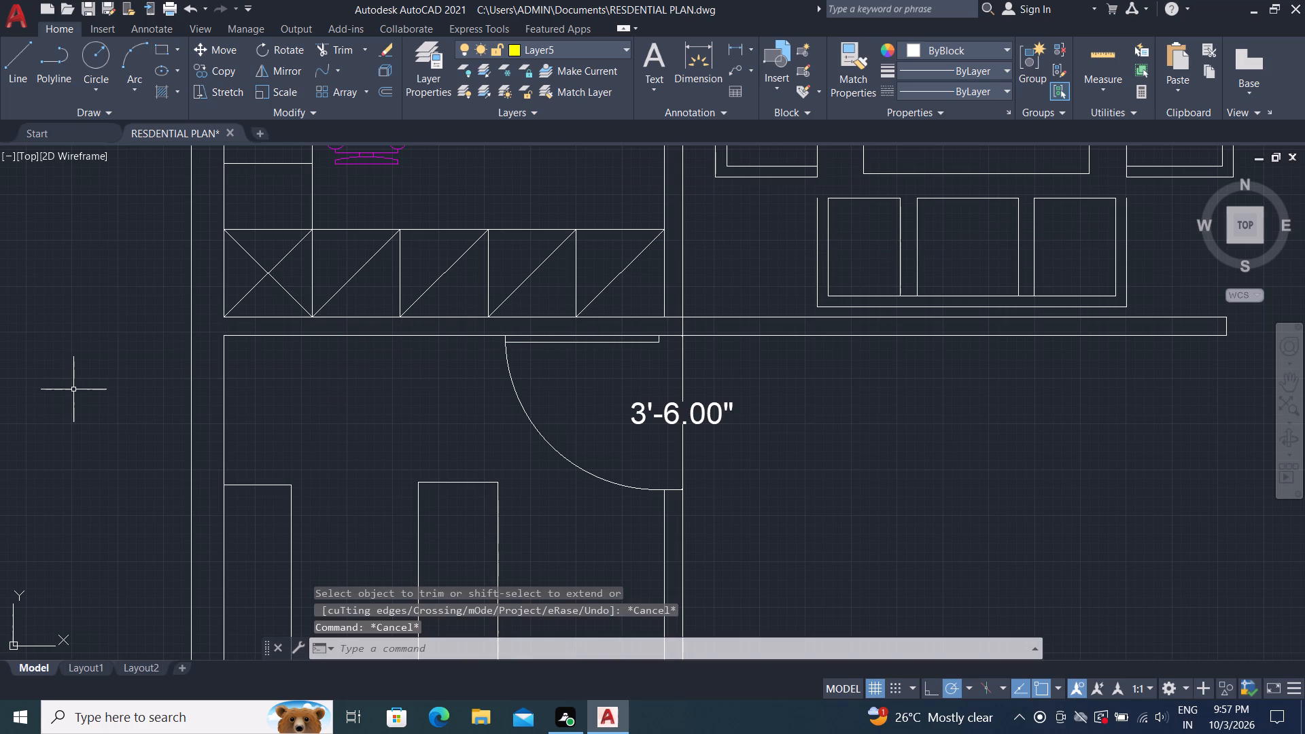
key(Escape)
key(Escape)
key(Escape)
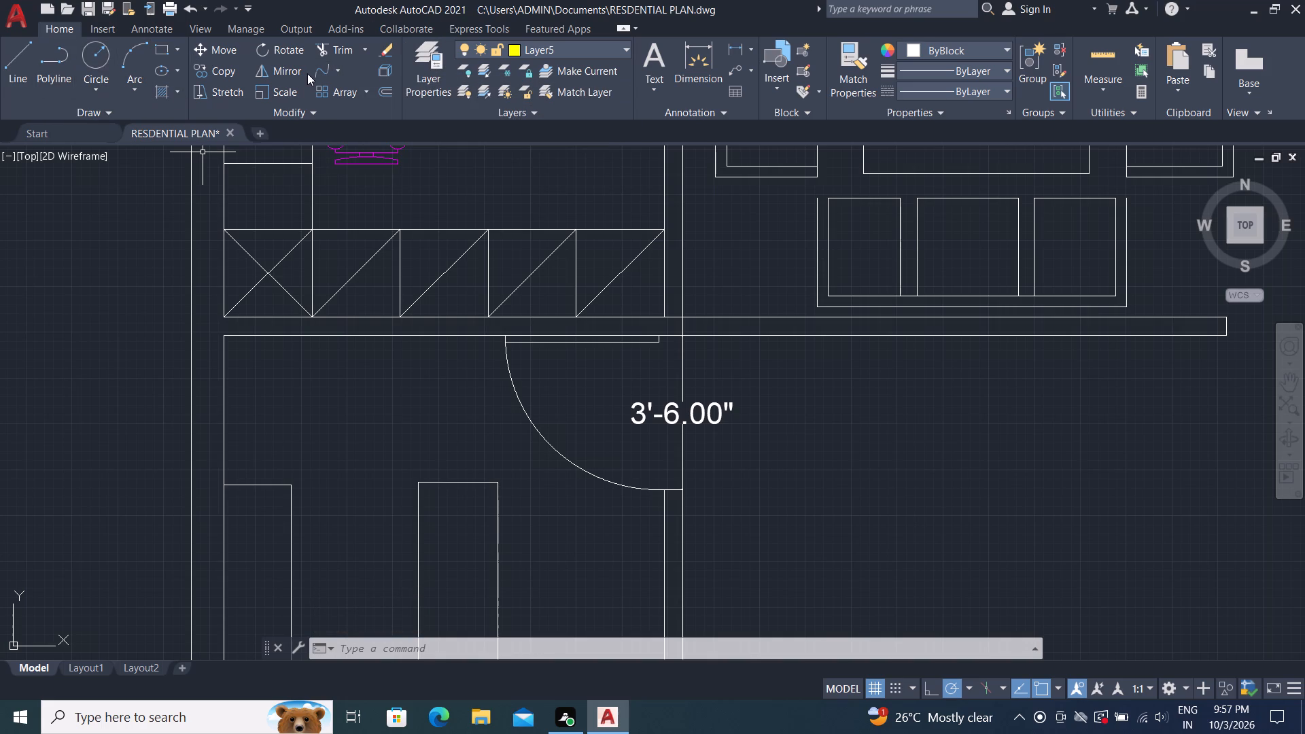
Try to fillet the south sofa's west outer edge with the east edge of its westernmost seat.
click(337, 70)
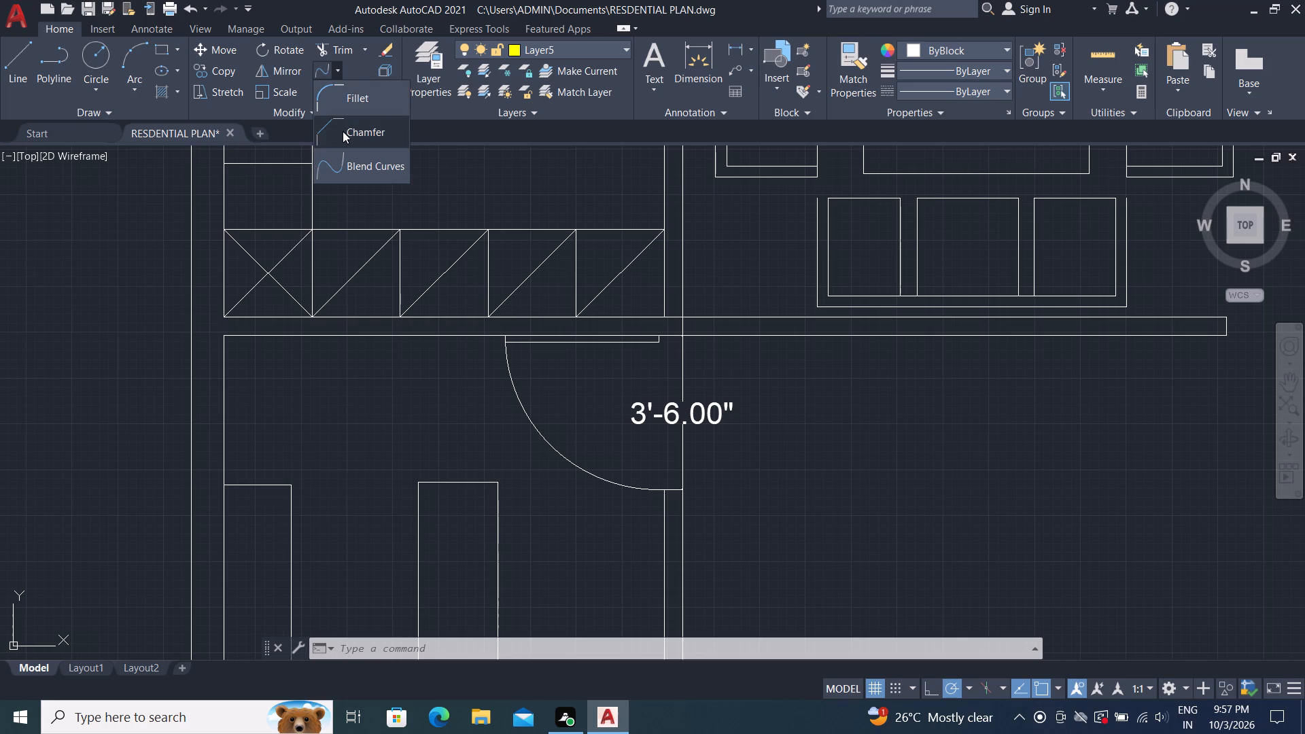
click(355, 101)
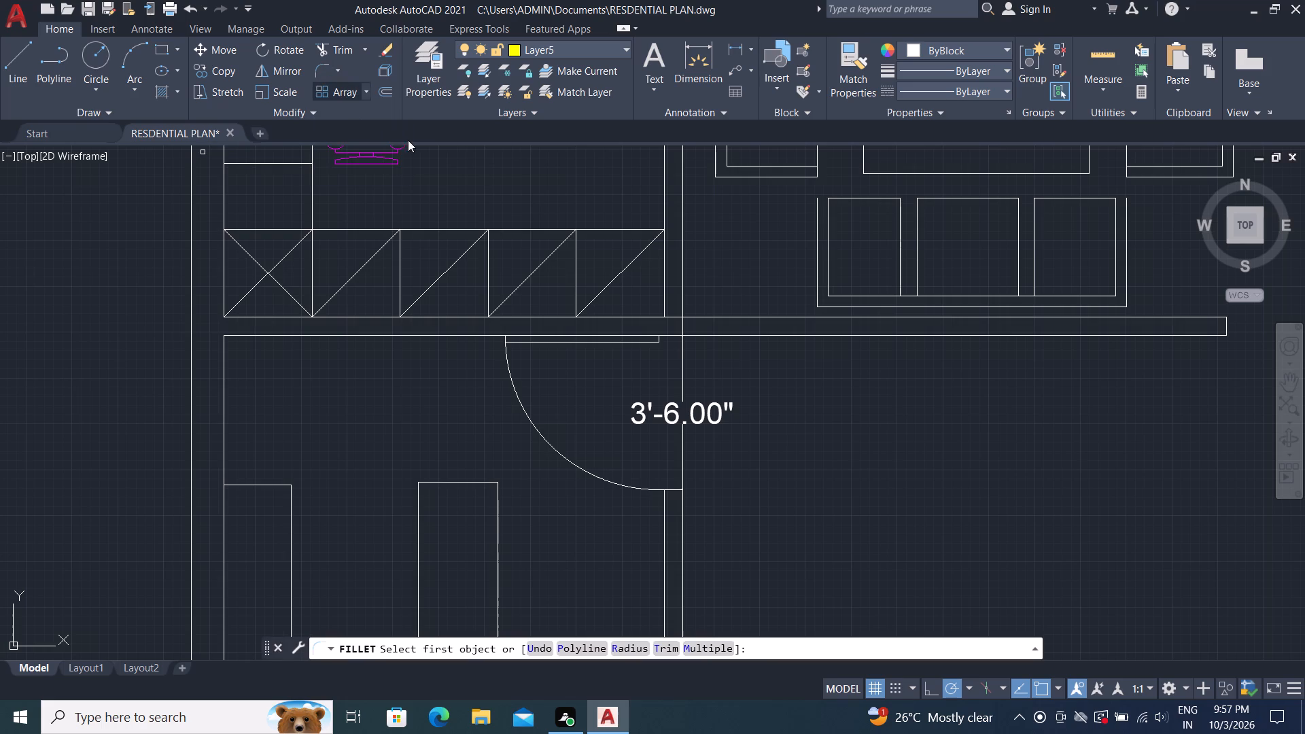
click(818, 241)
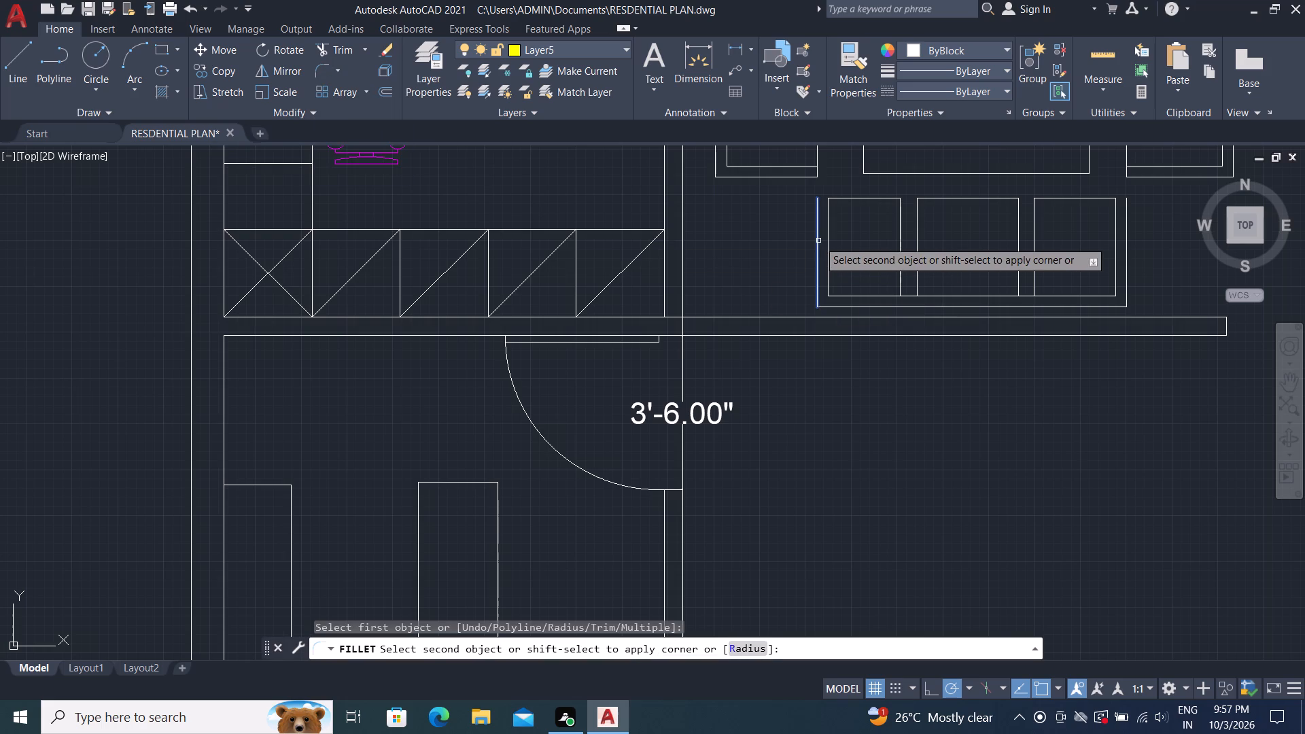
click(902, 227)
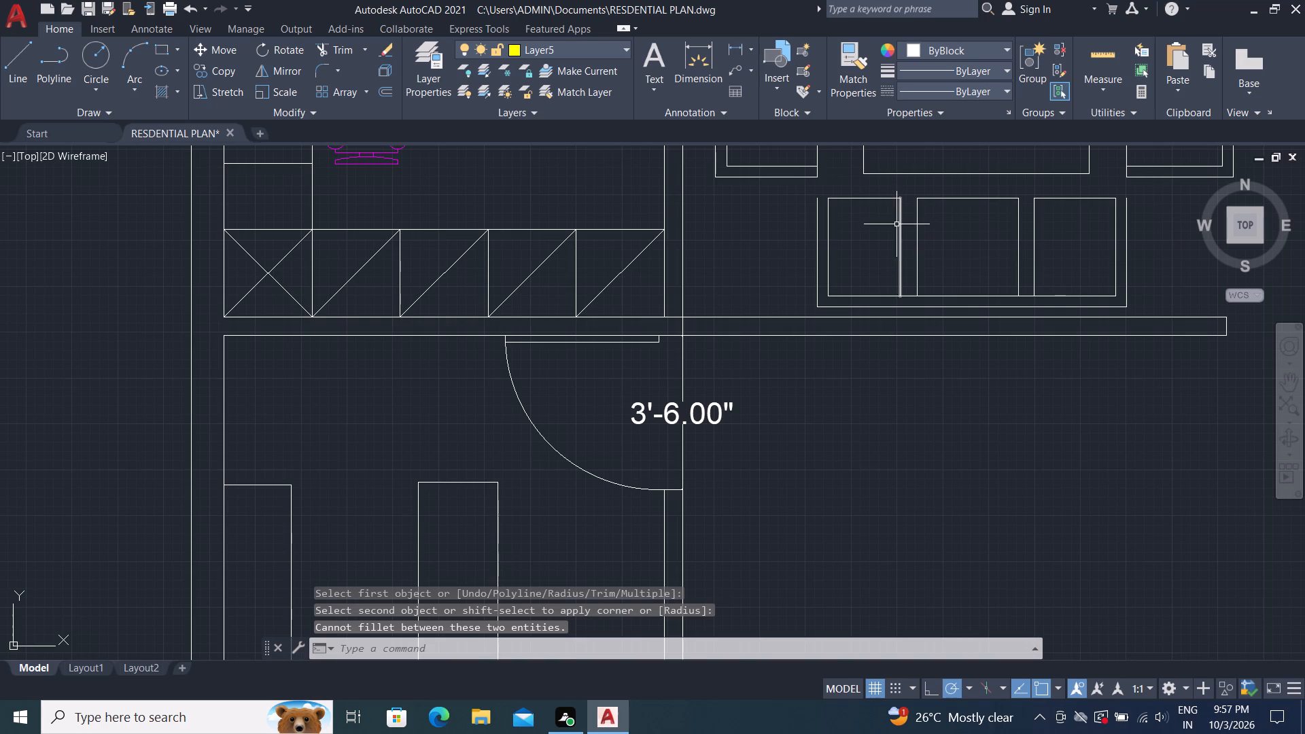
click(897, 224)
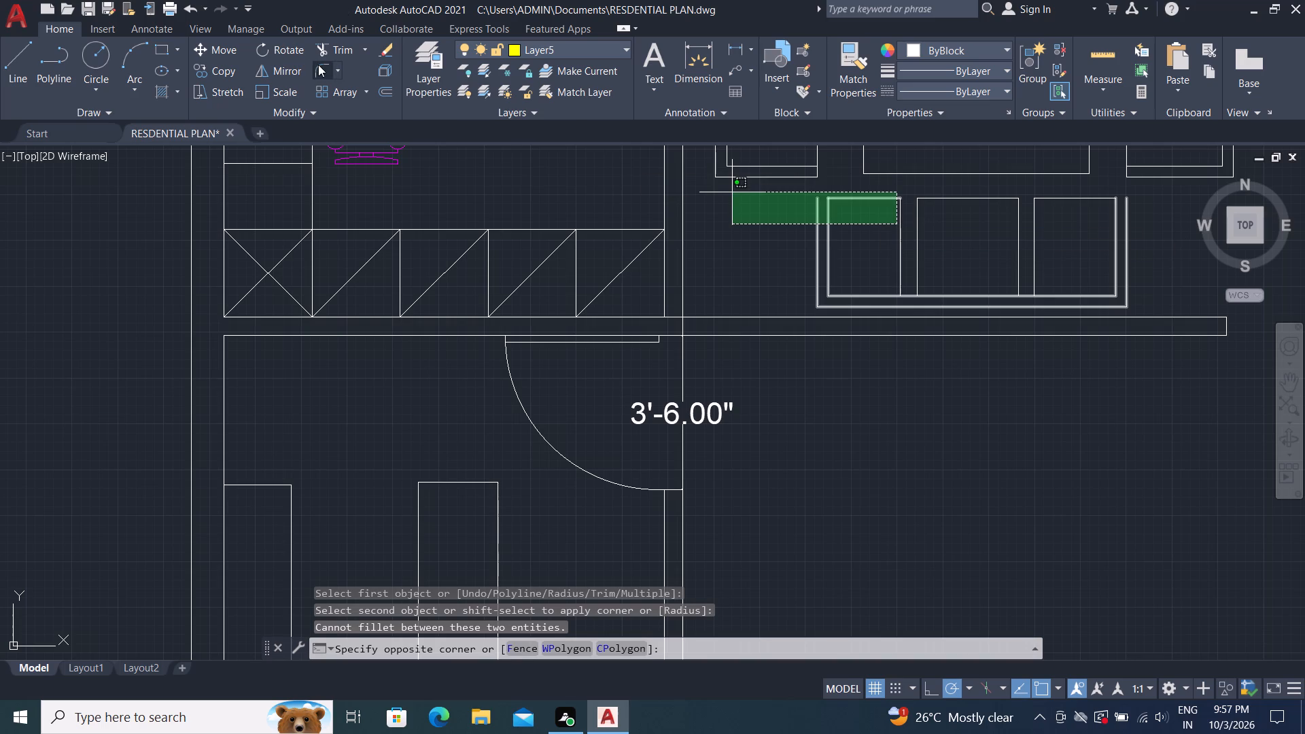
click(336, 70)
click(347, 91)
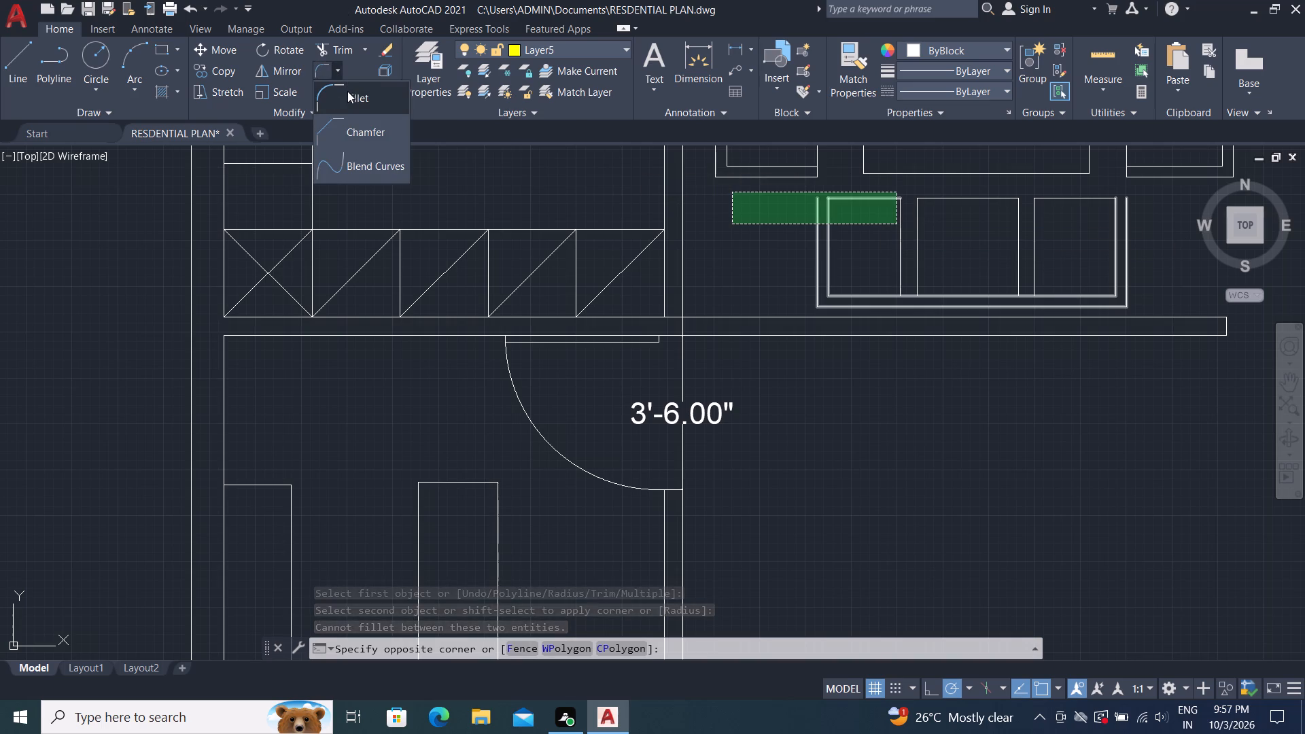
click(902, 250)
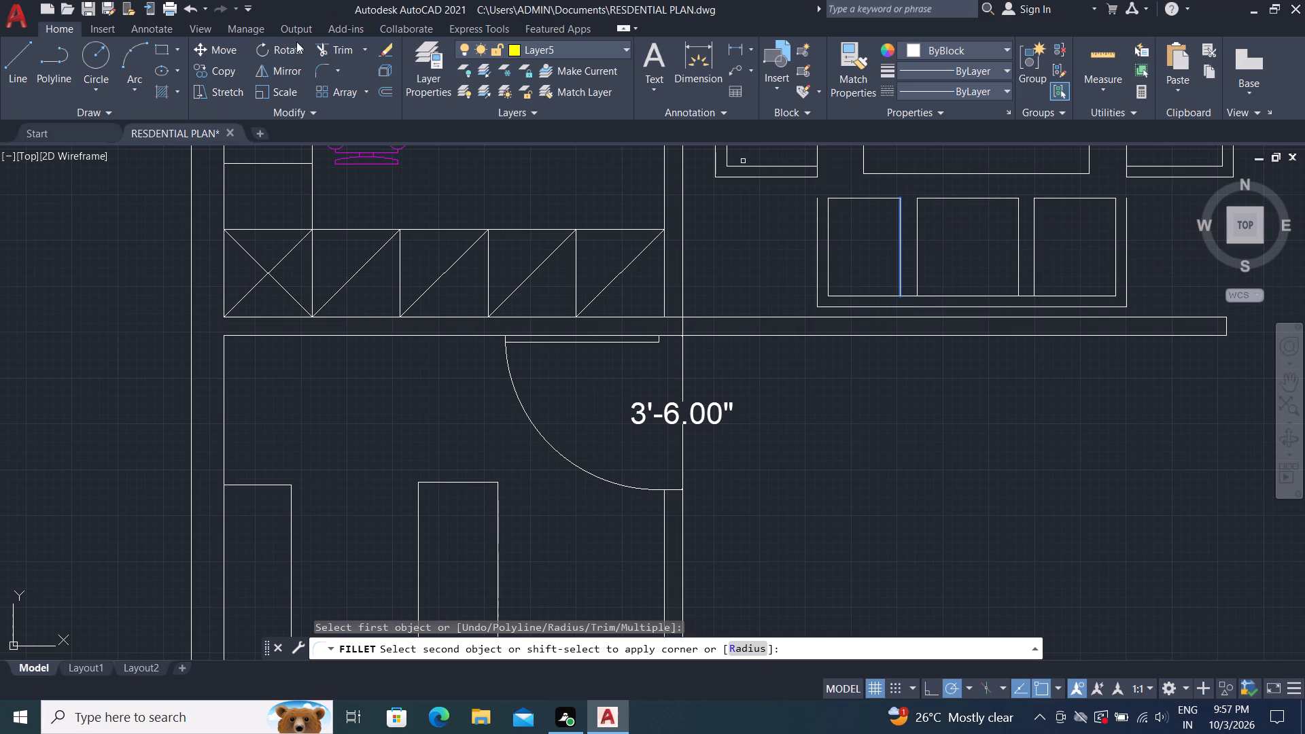
Fillet the facing seat edges at both narrow gaps of the south sofa, rounding off the gaps' north ends.
click(317, 65)
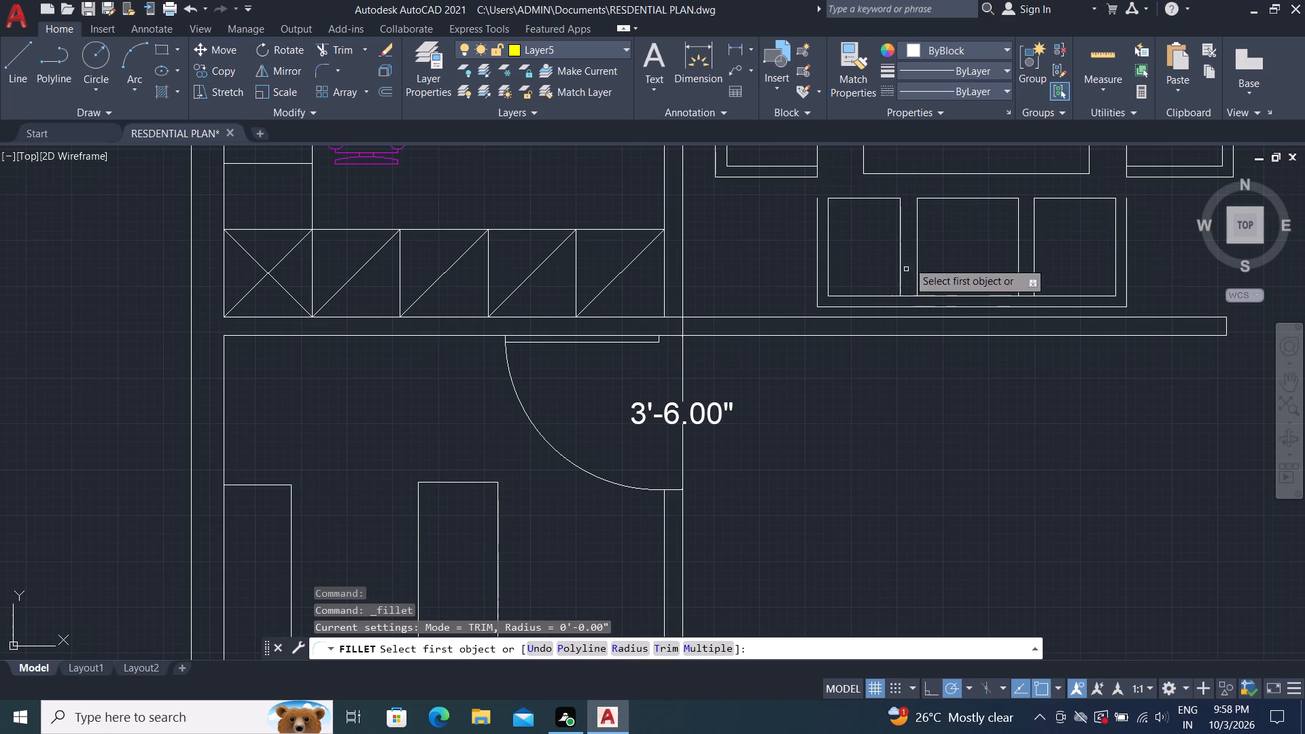
click(918, 210)
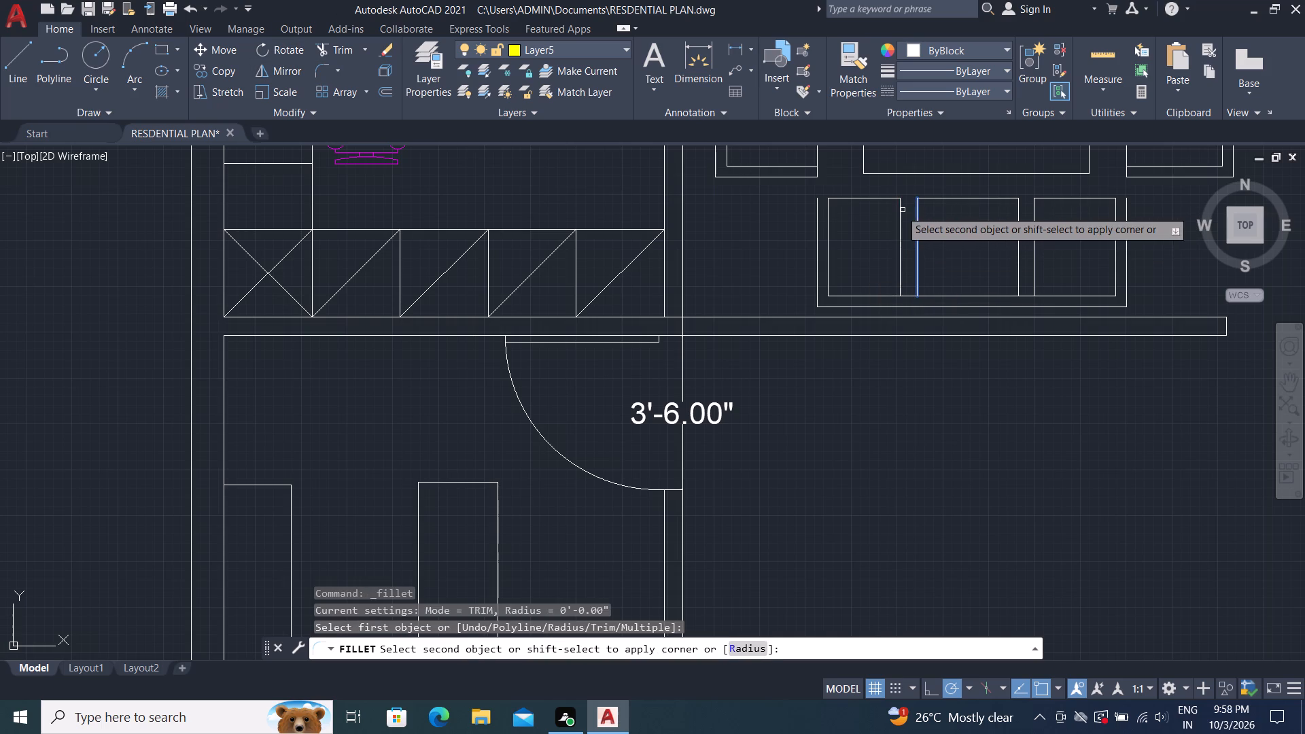
click(897, 210)
click(901, 211)
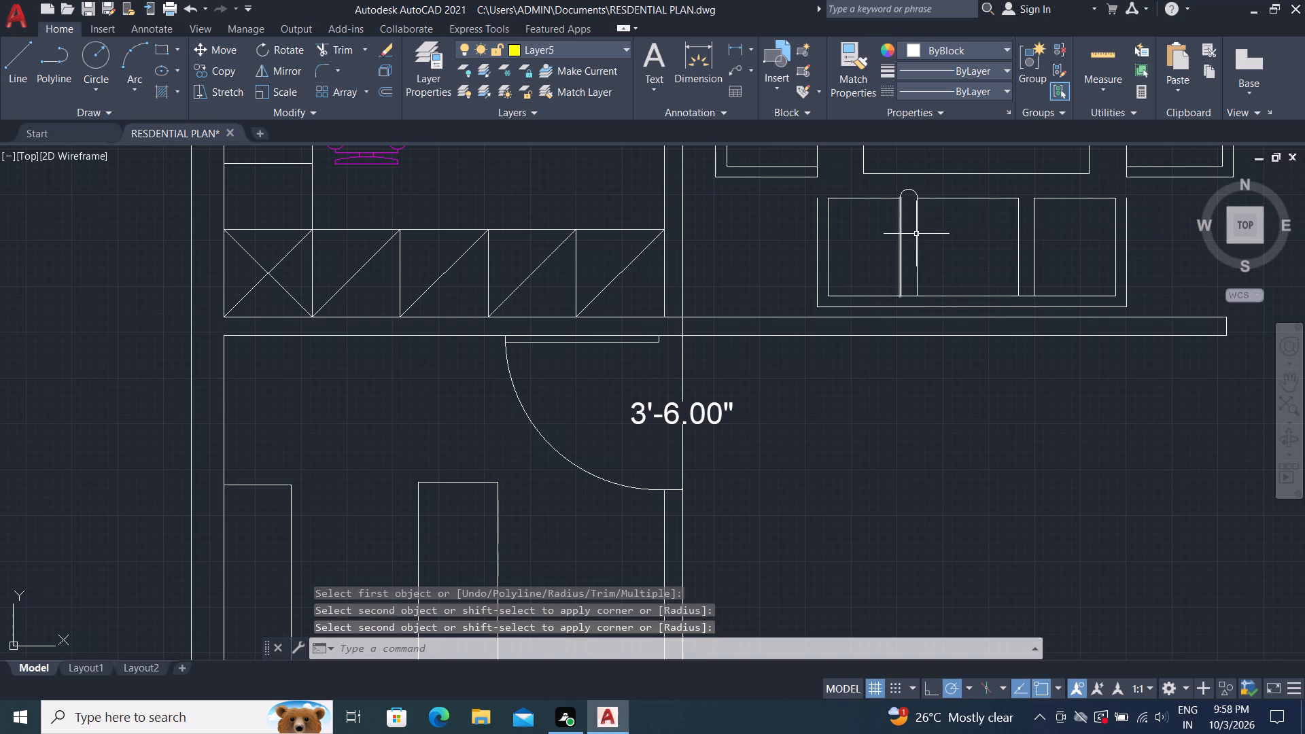
click(315, 63)
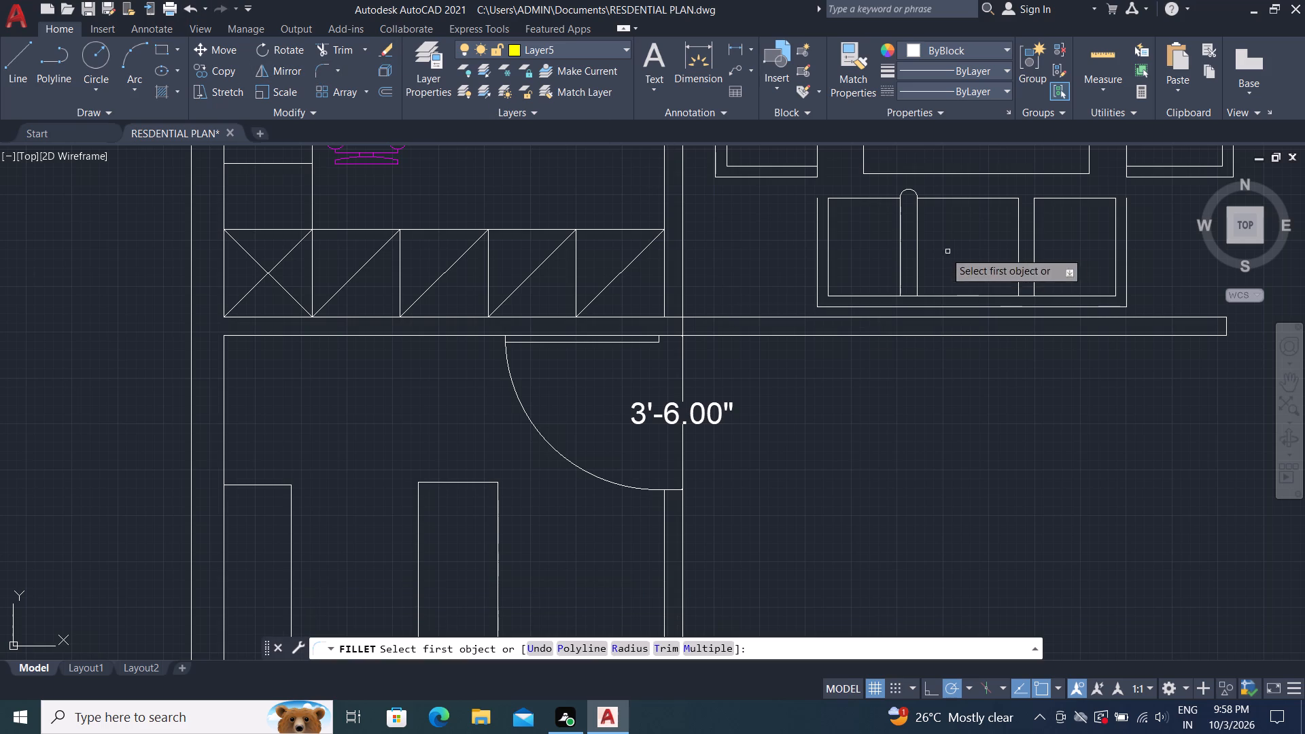
click(1034, 206)
click(1021, 209)
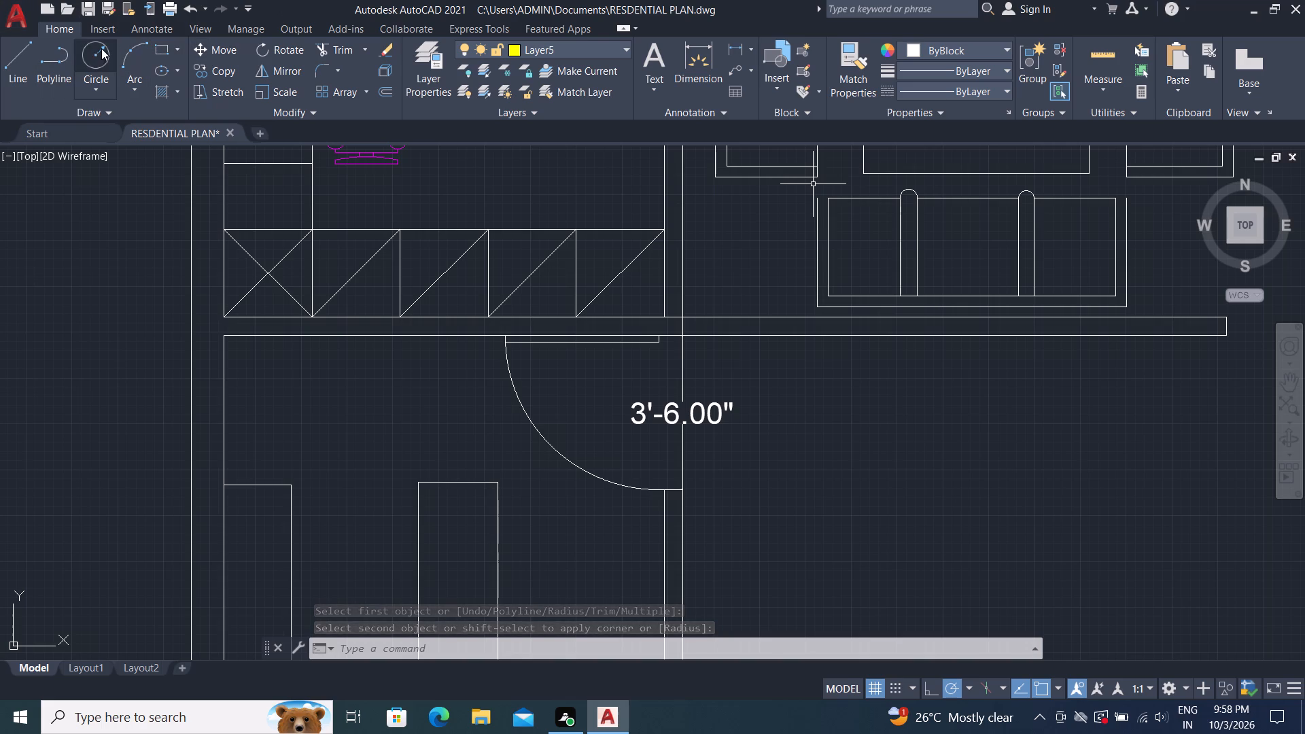
Draw a line from the north end of the south sofa's west outer edge, about 6.6" south, and about 7' across to its east outer edge.
click(19, 47)
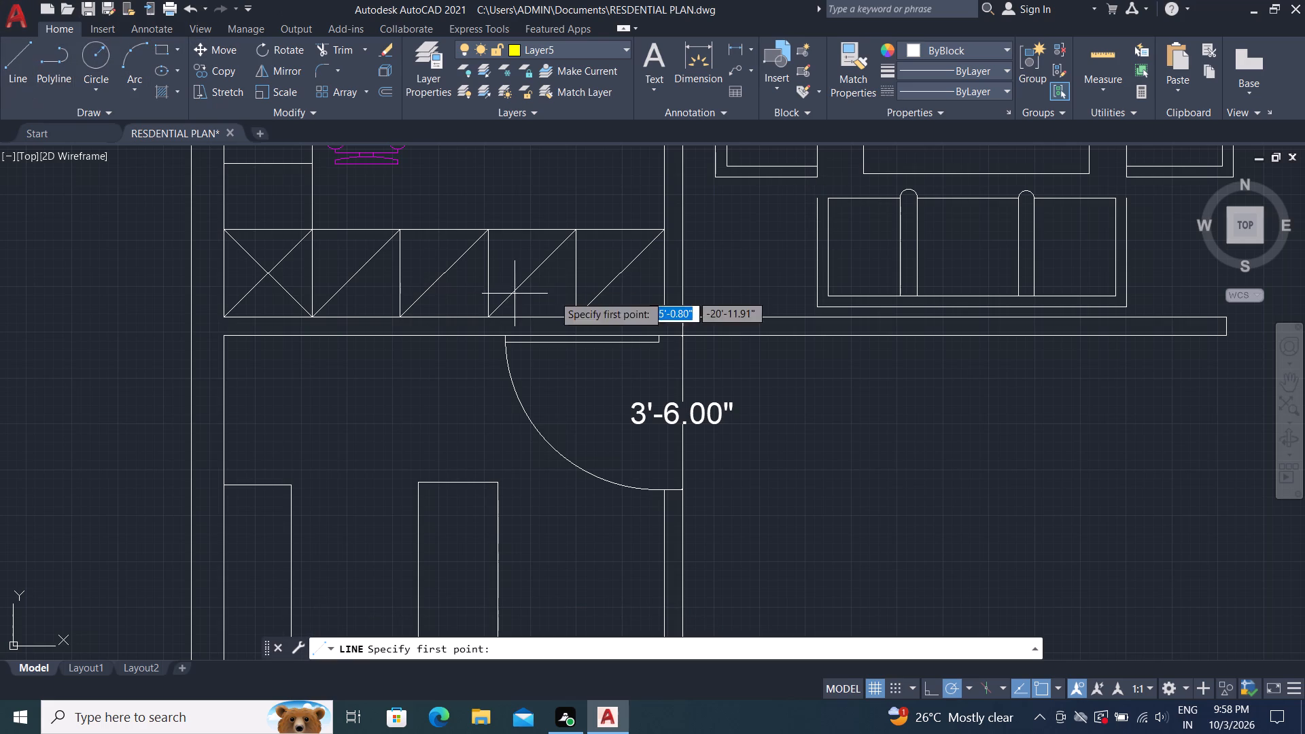
scroll(821, 239, up, 1)
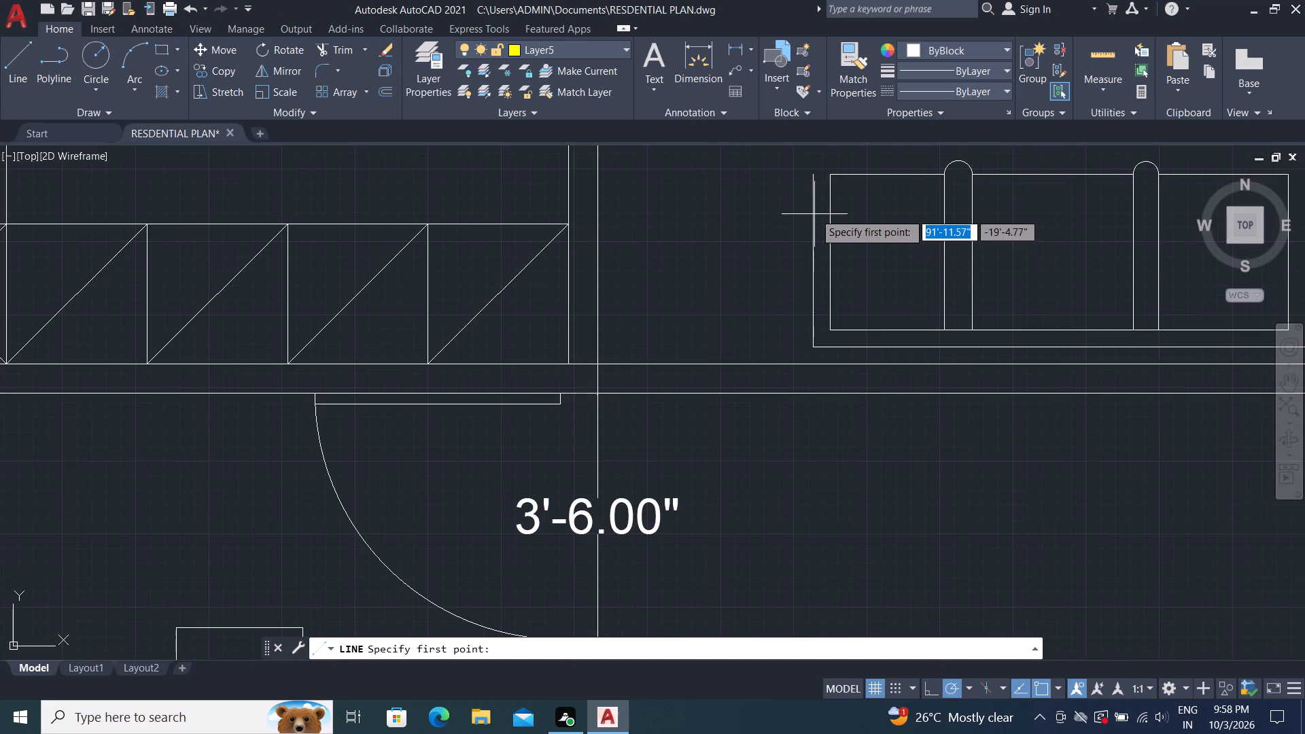
click(814, 211)
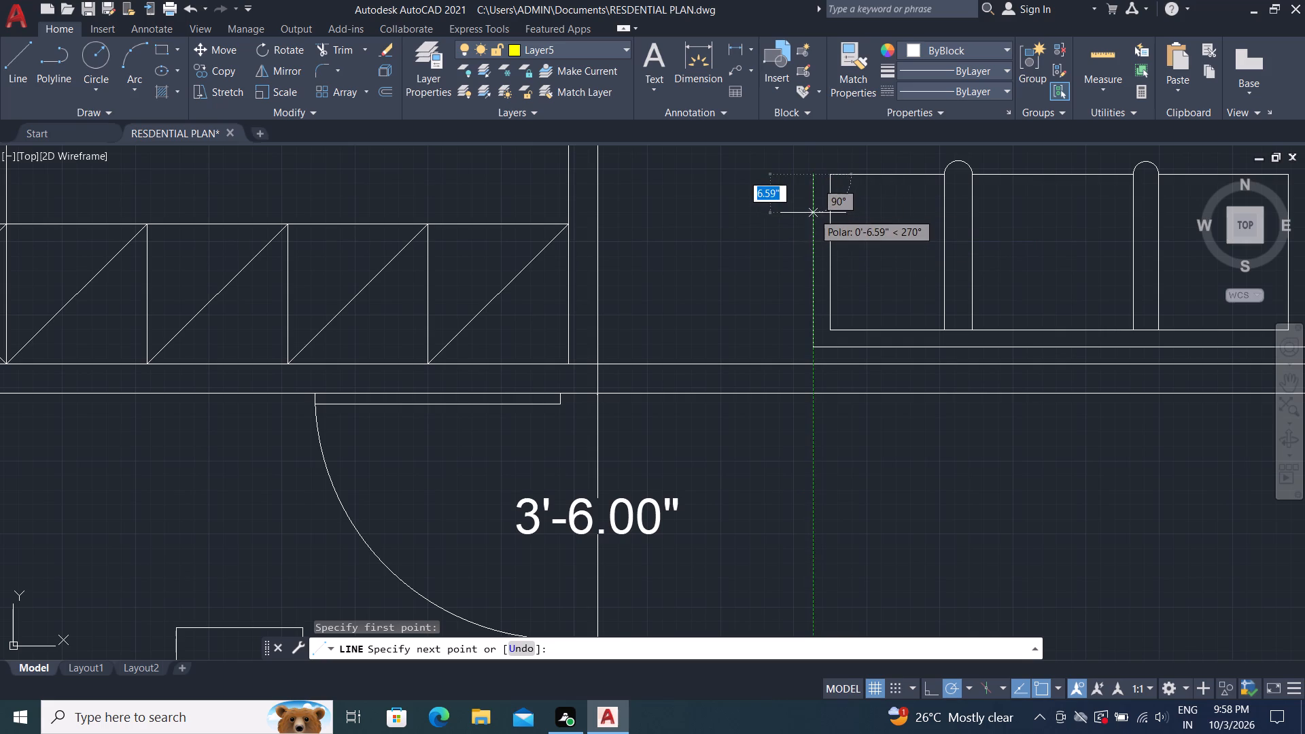
click(813, 213)
scroll(898, 235, down, 1)
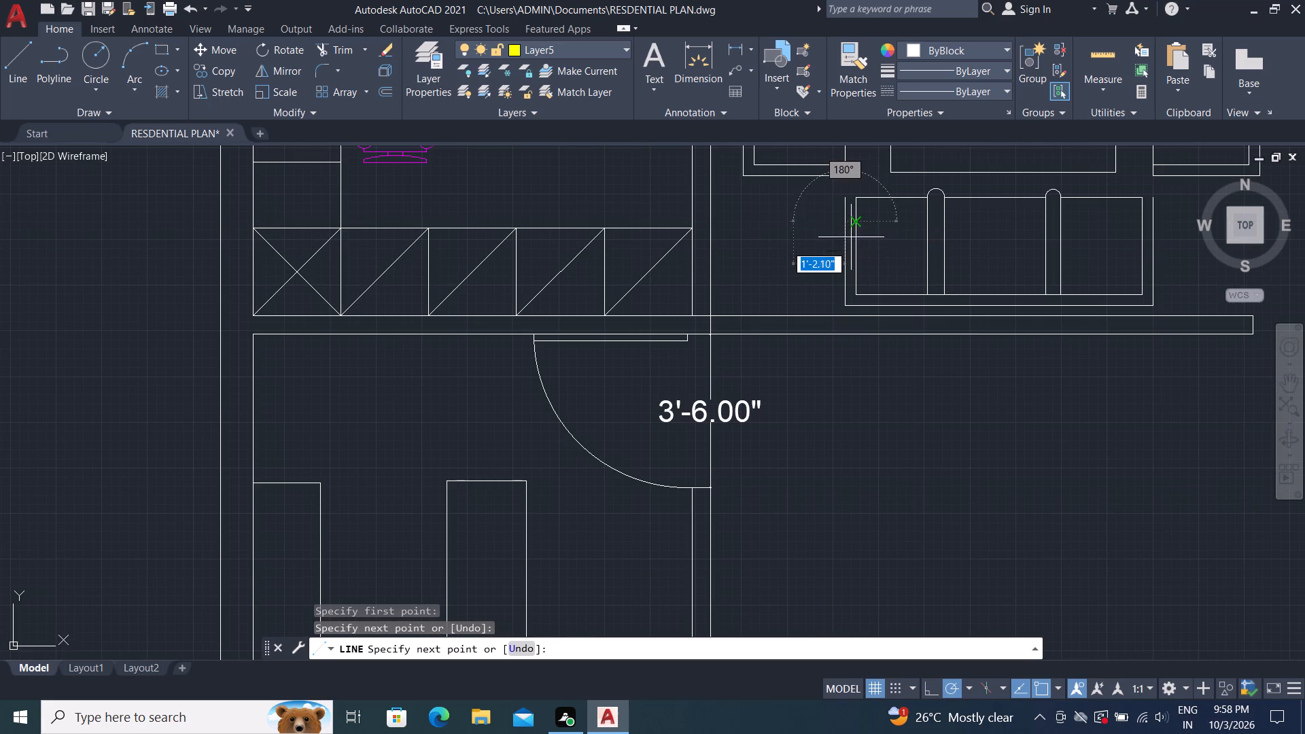
click(1158, 222)
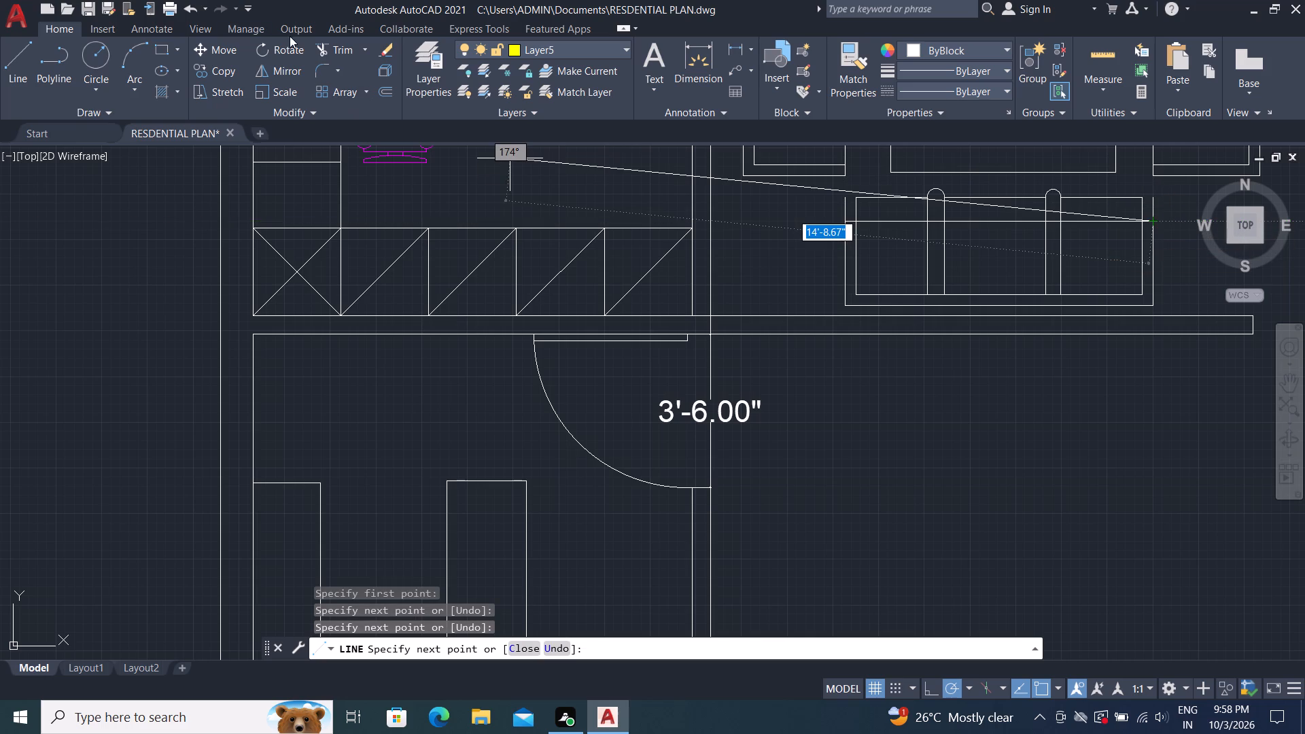
Trim the south sofa's west and east outer edges north of the new cross line.
click(321, 43)
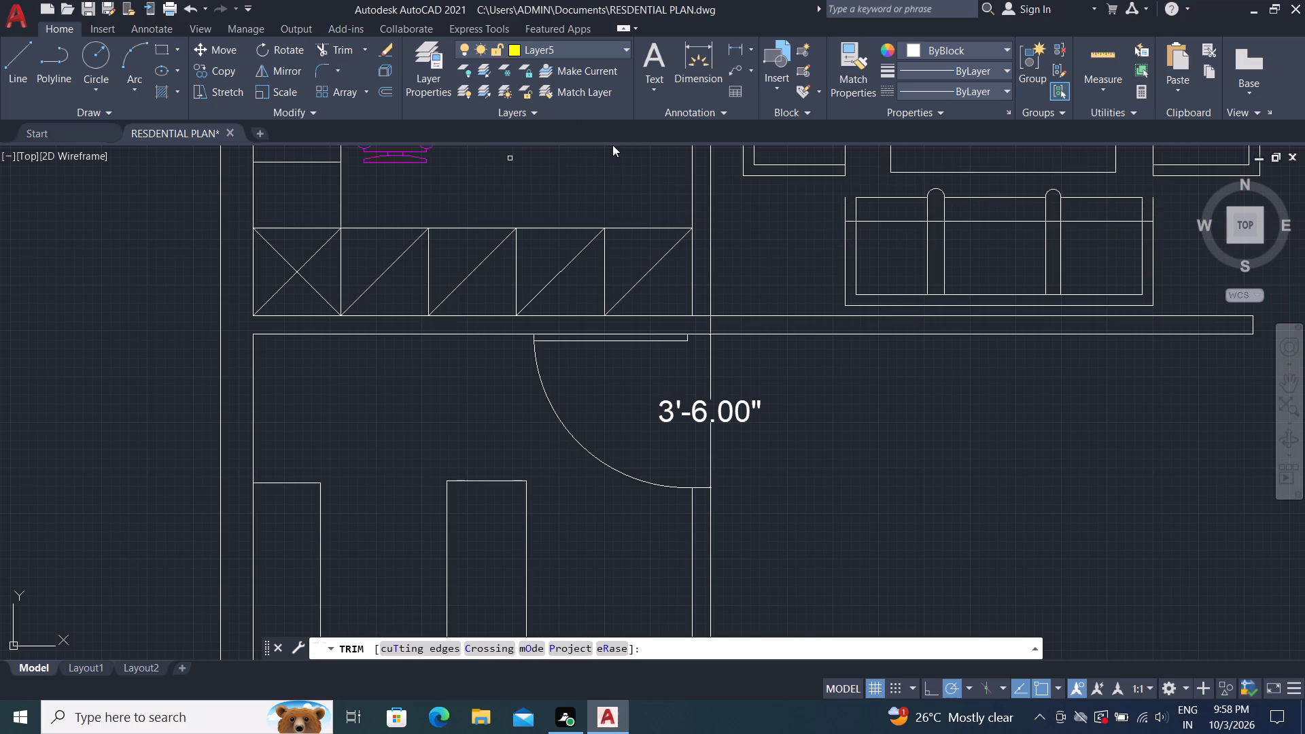
click(845, 212)
click(845, 212)
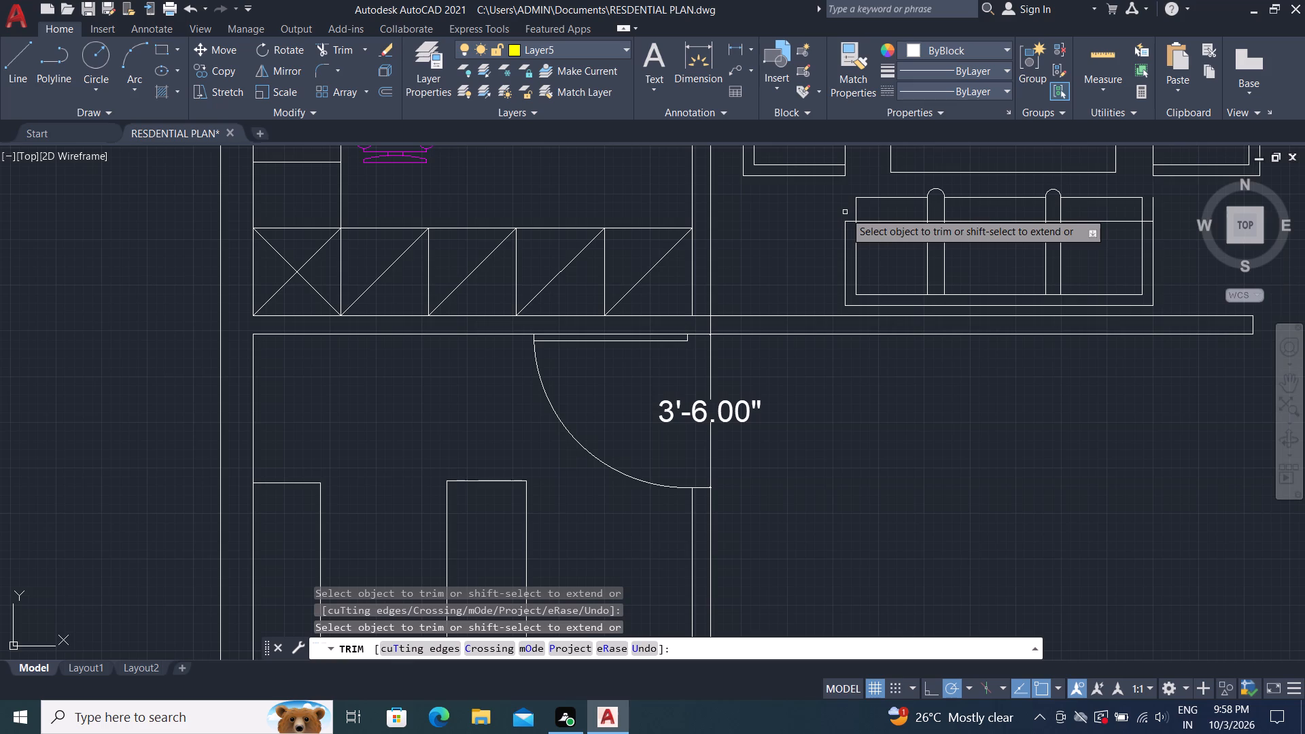
scroll(800, 207, down, 2)
scroll(952, 209, up, 3)
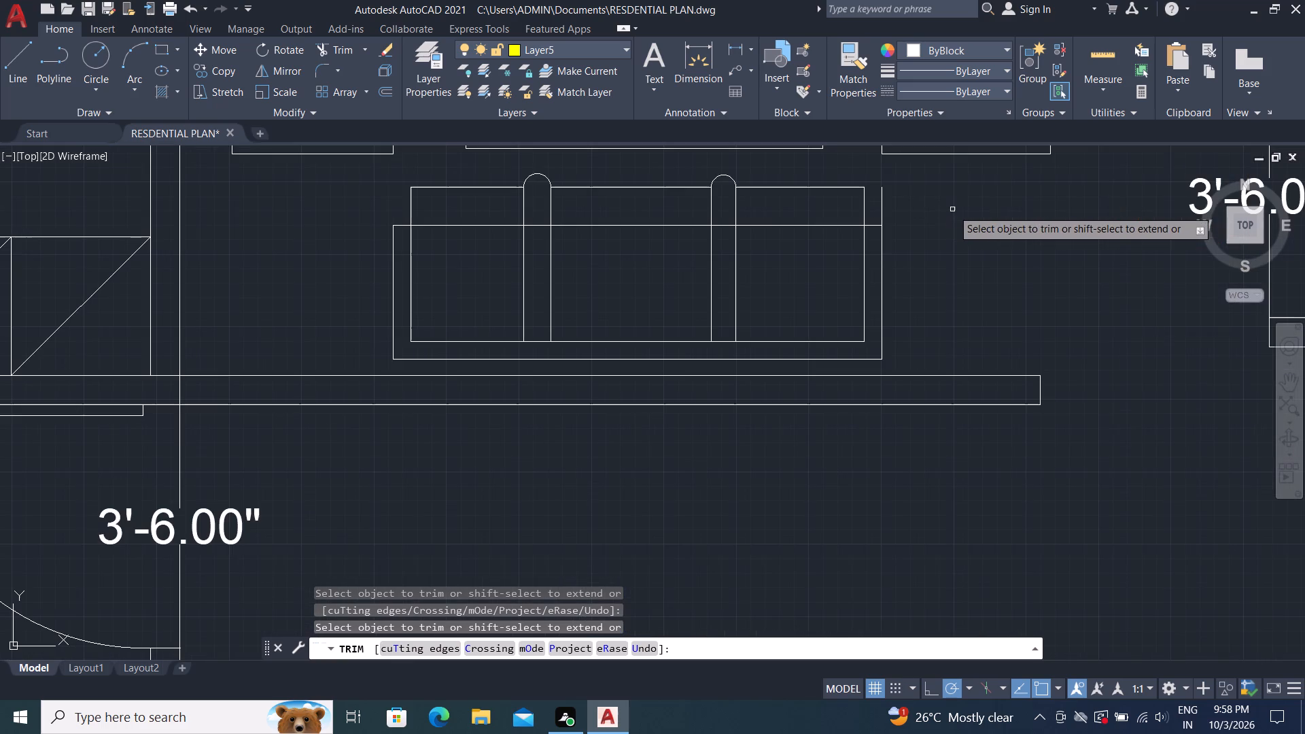
click(883, 202)
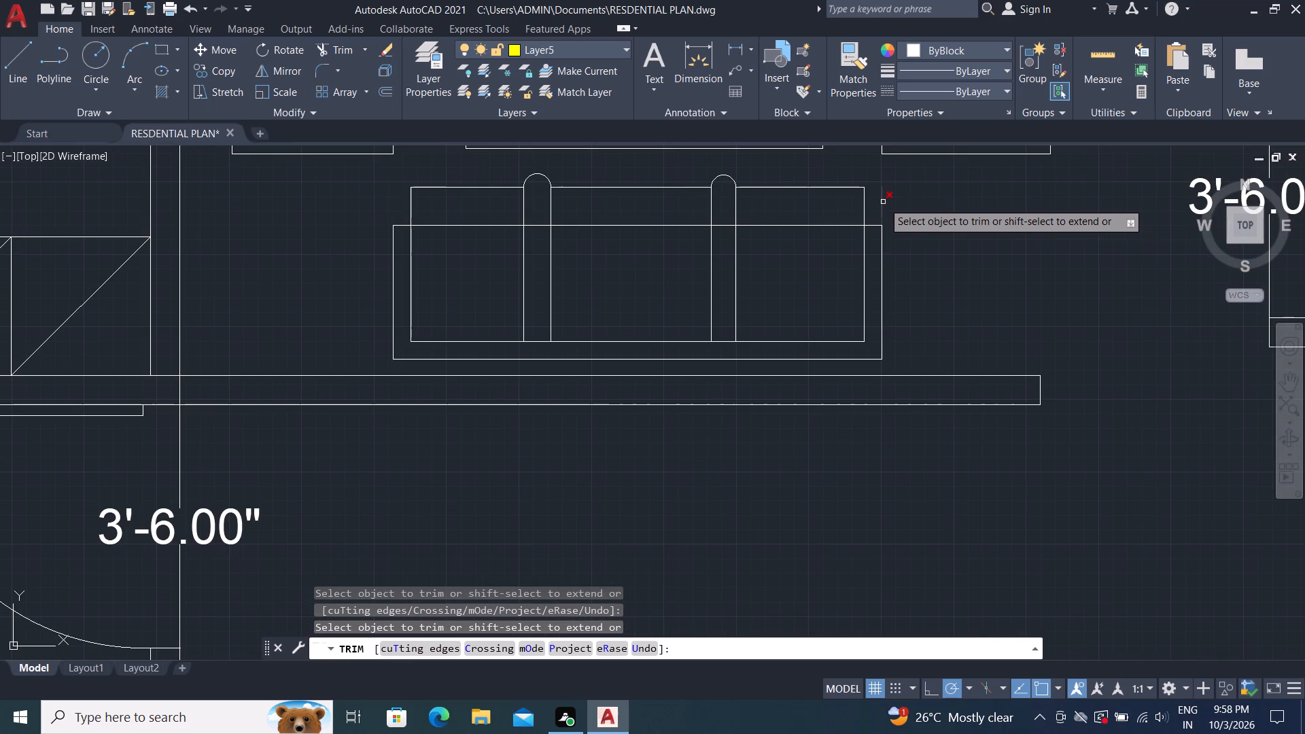
Trim the cross line inside the south sofa across its three seats and two gaps, keeping only the armrest ends.
click(846, 225)
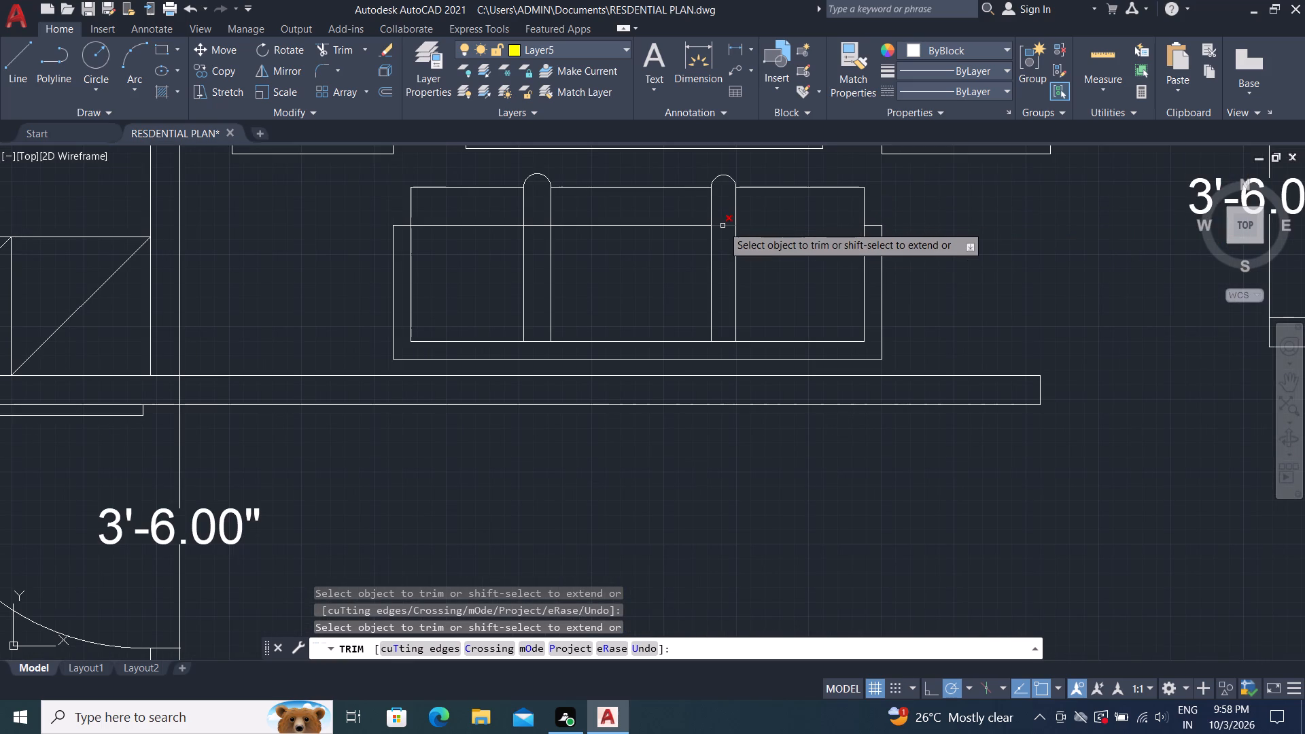
click(723, 226)
click(687, 226)
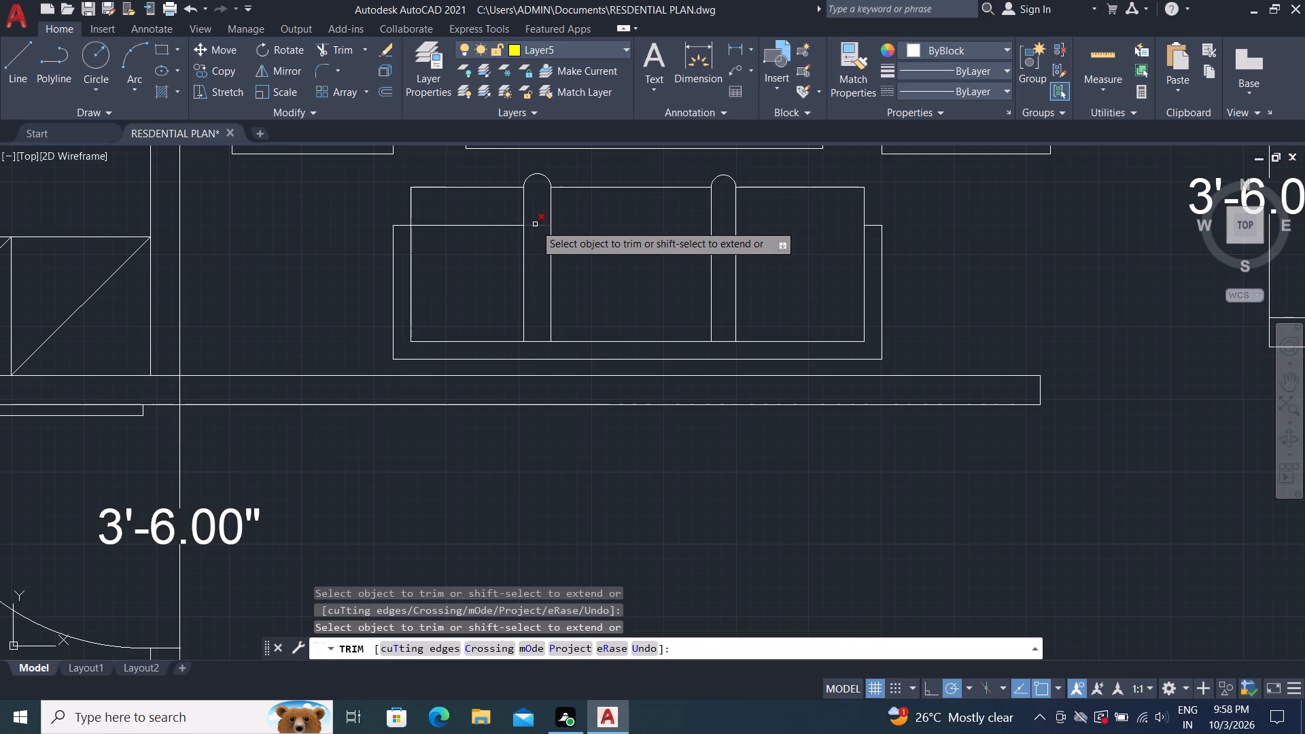
click(535, 224)
click(454, 228)
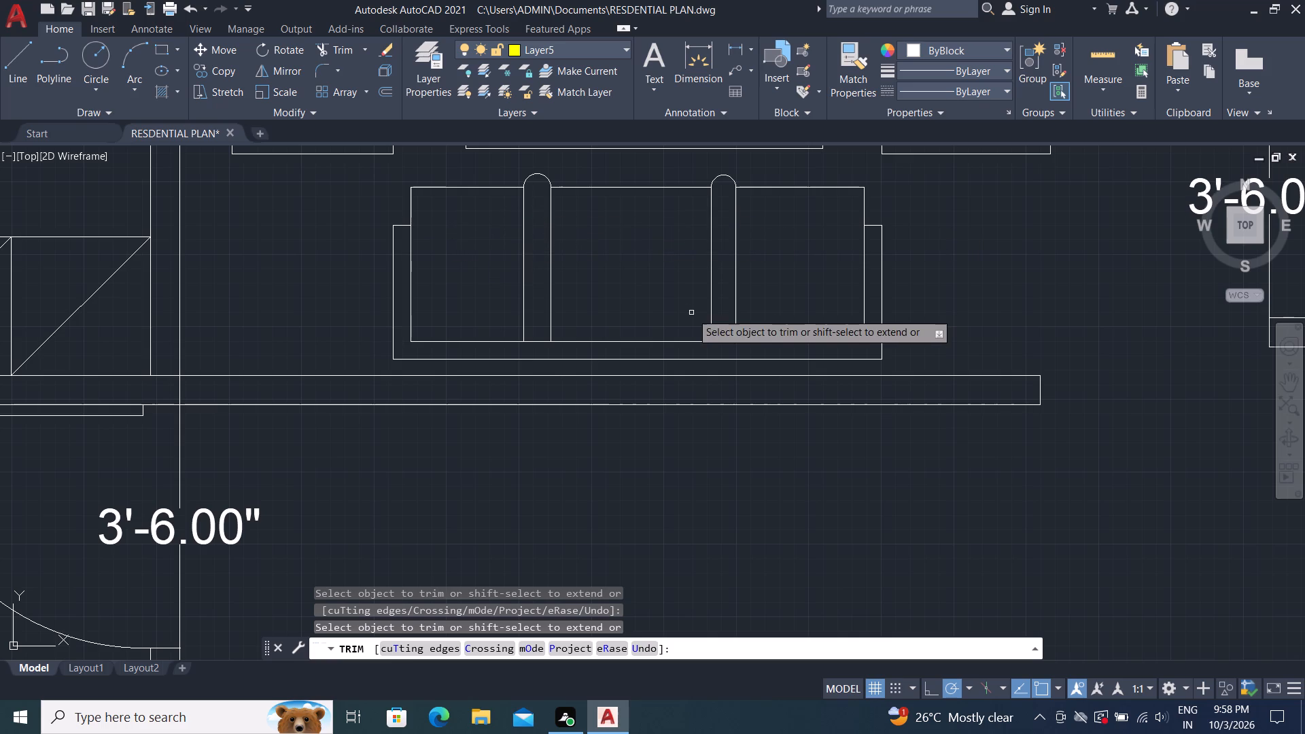
Trim the table-facing edges of the two armchairs between their outer and inner outlines at the north and south armrests.
scroll(680, 303, down, 1)
scroll(906, 306, down, 1)
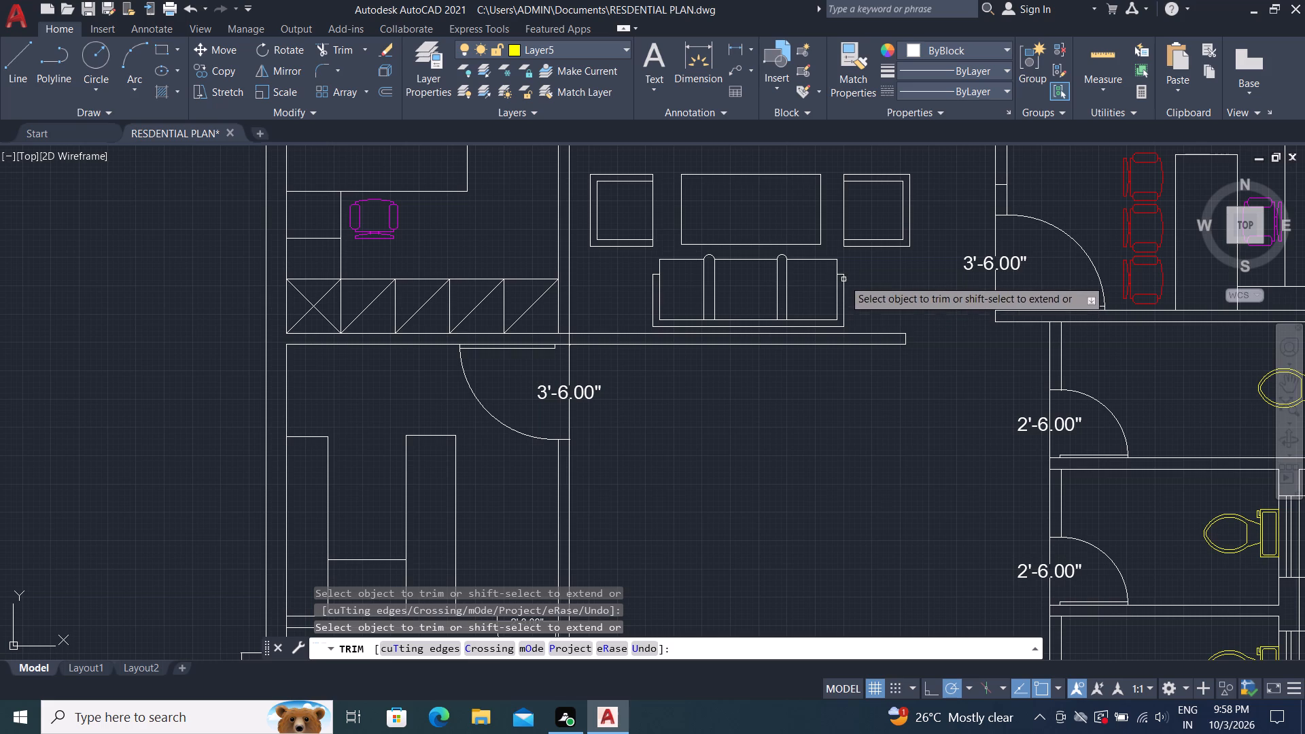
scroll(850, 249, up, 2)
scroll(843, 277, down, 1)
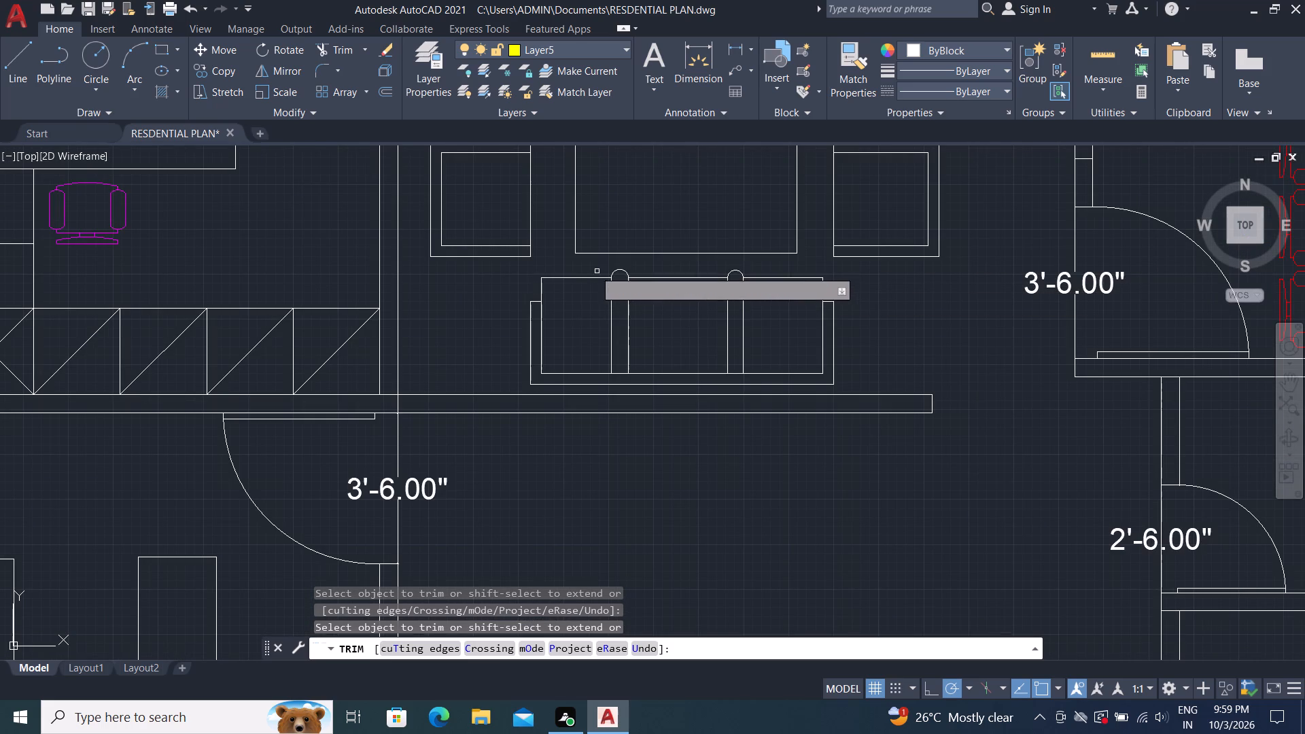
click(532, 251)
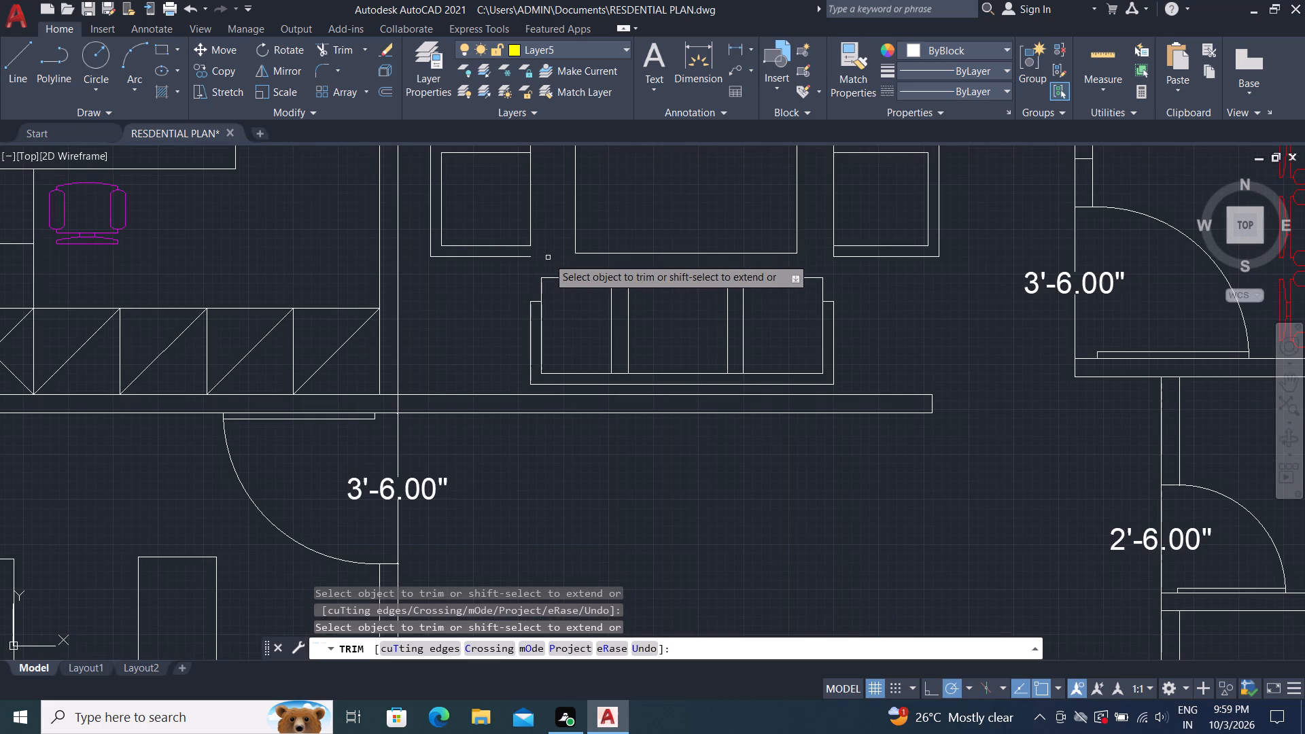
scroll(548, 258, down, 2)
scroll(550, 217, up, 4)
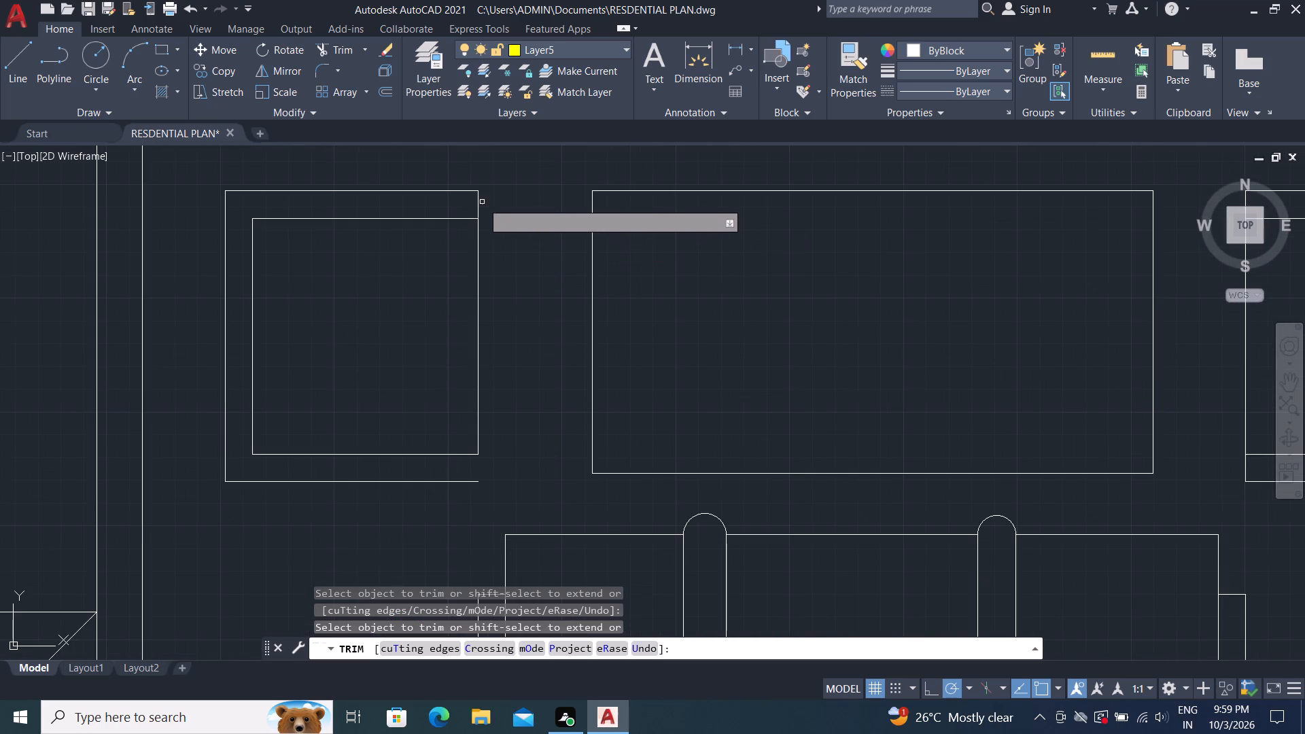
click(477, 198)
scroll(518, 230, down, 2)
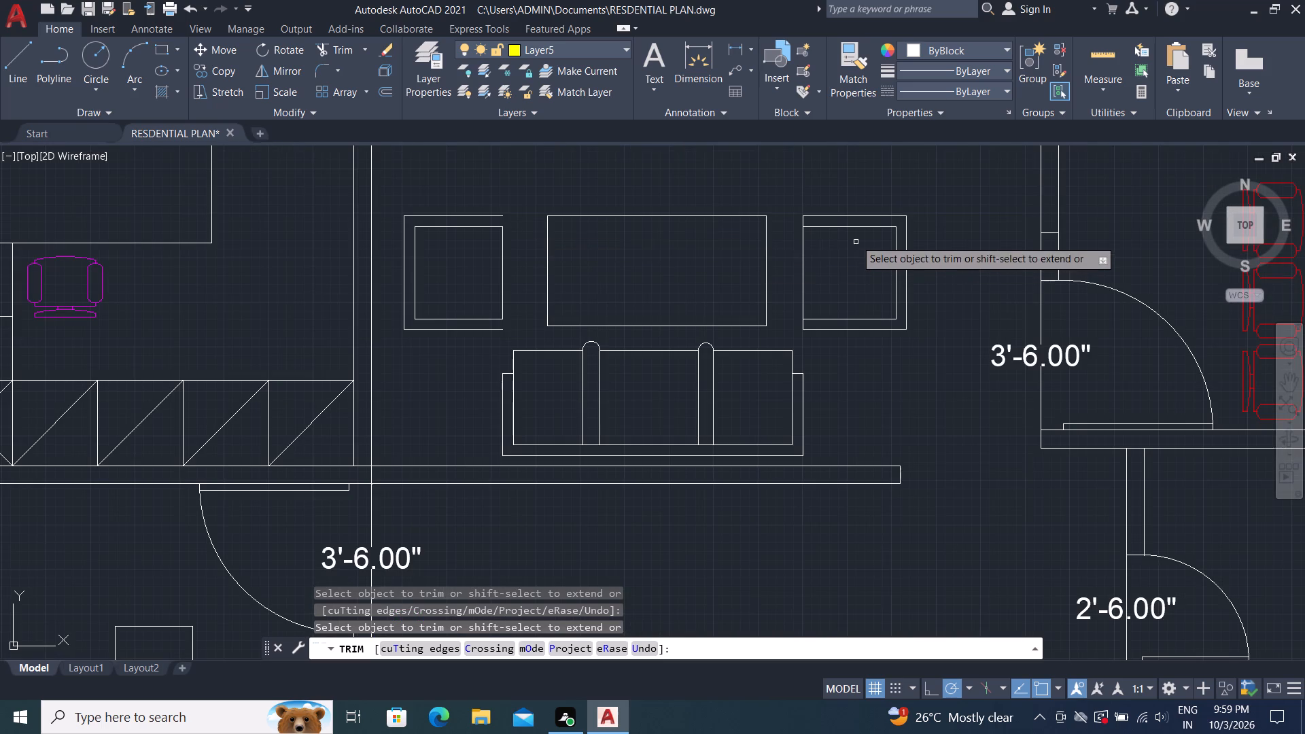
click(801, 222)
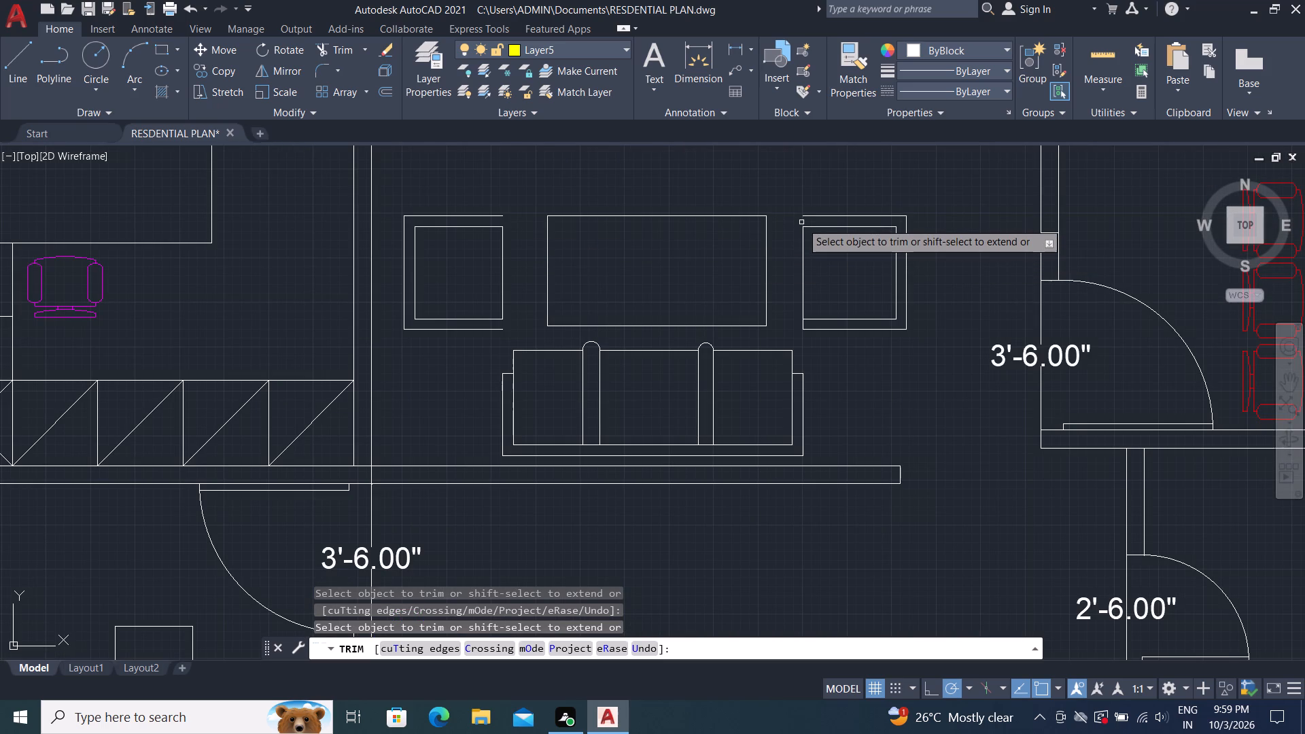
click(804, 325)
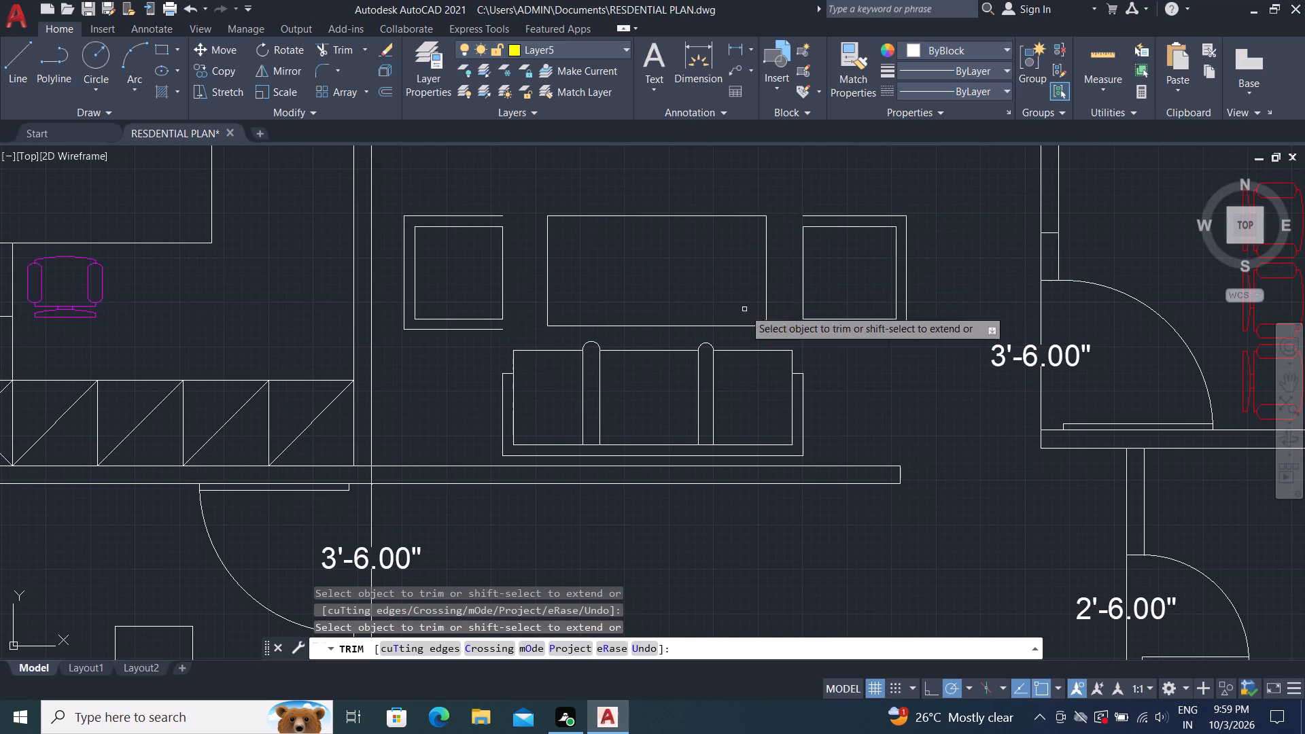
Draw a vertical line about 2'-8" long across each armchair near its table-facing side, from the north outer edge to the south one.
click(18, 51)
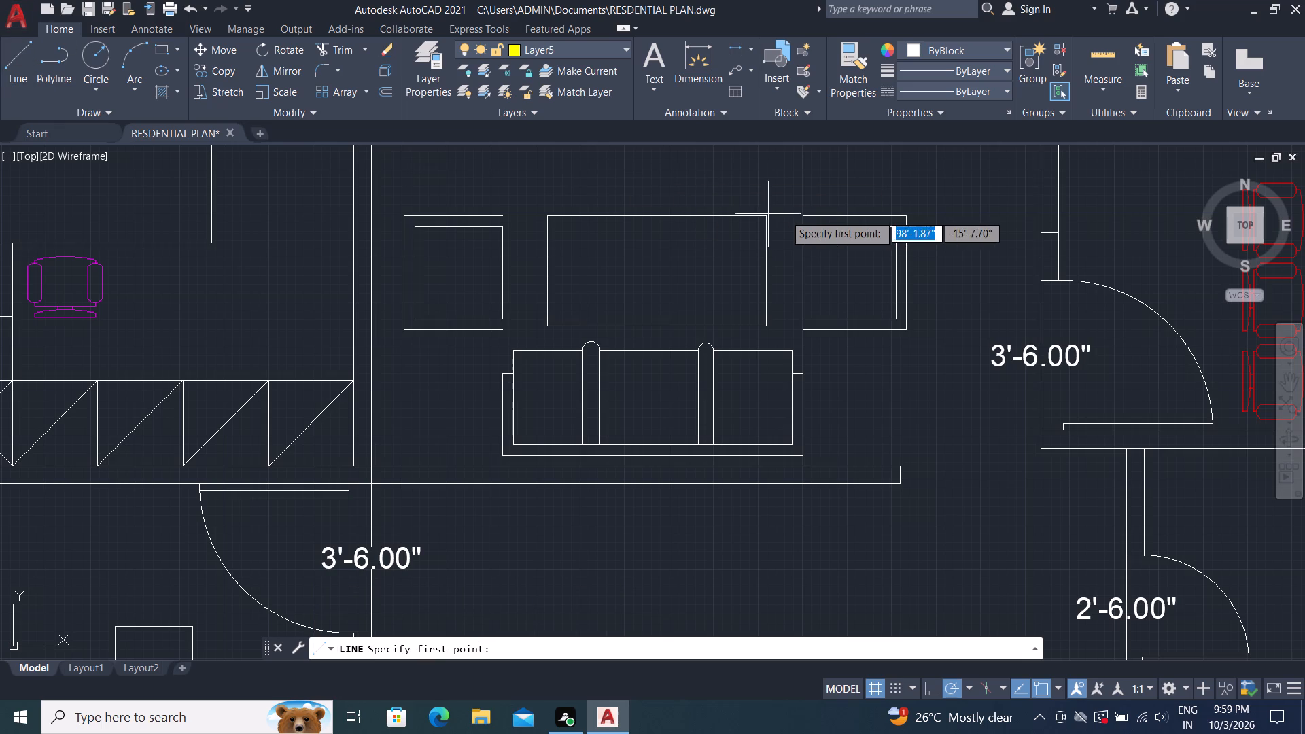
click(824, 220)
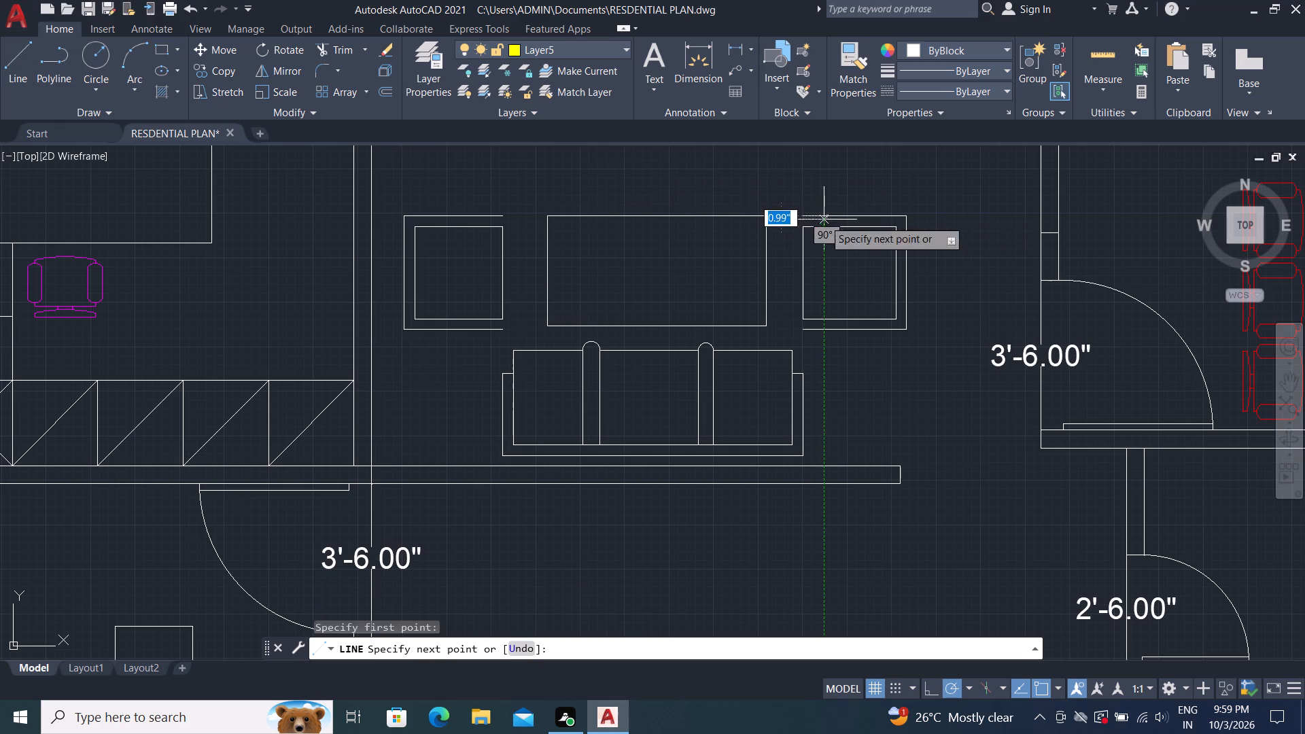
click(824, 332)
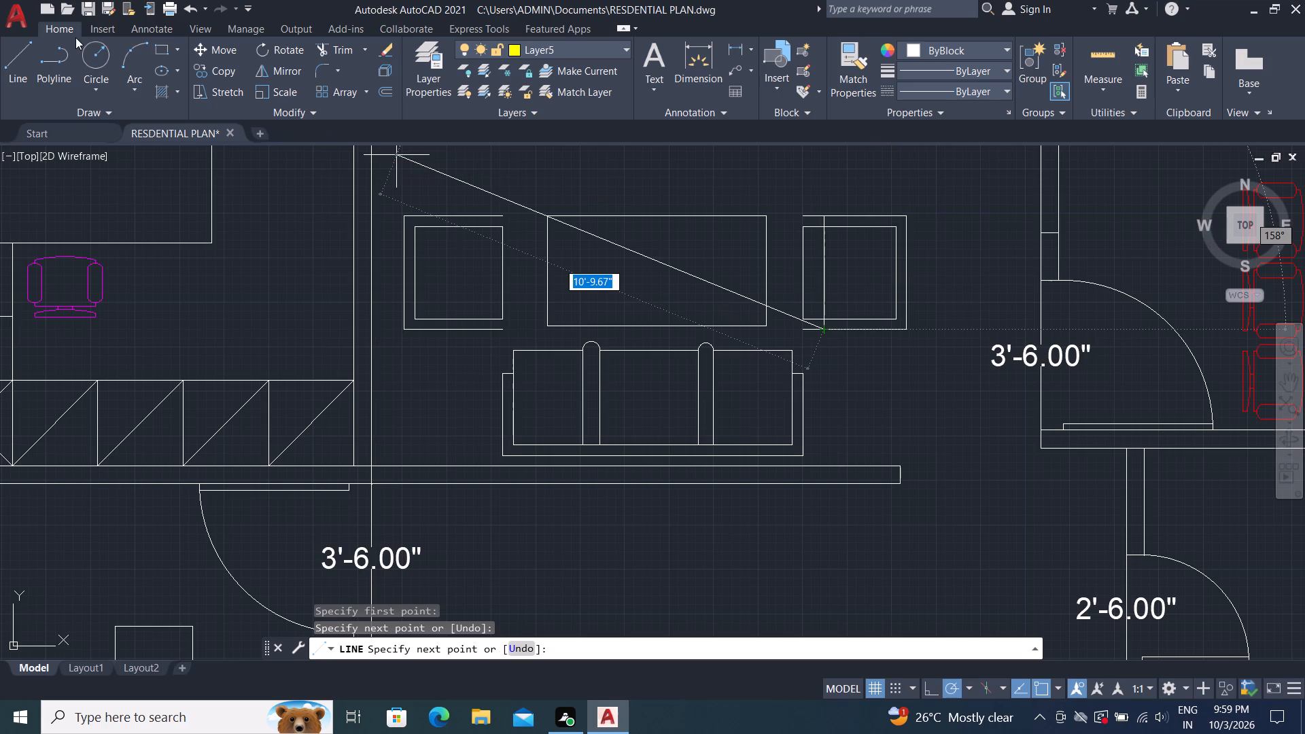
click(16, 51)
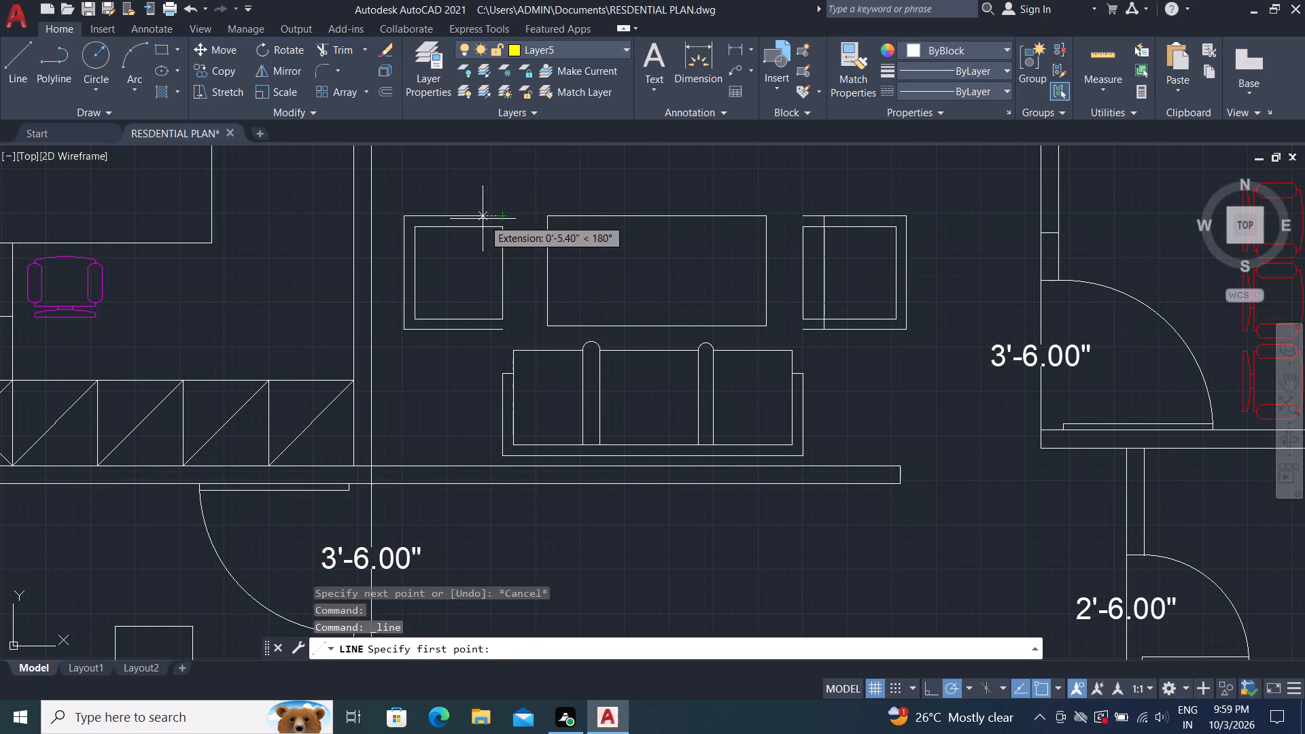
click(477, 219)
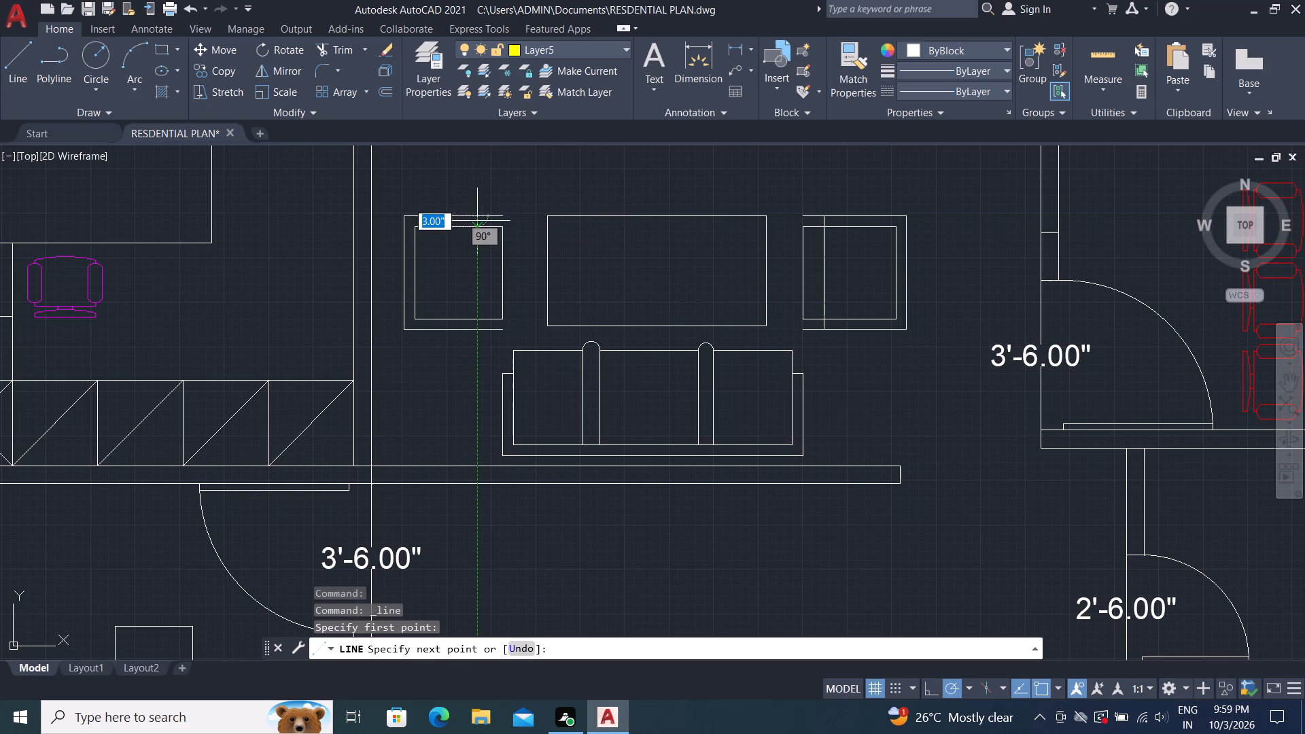
click(479, 331)
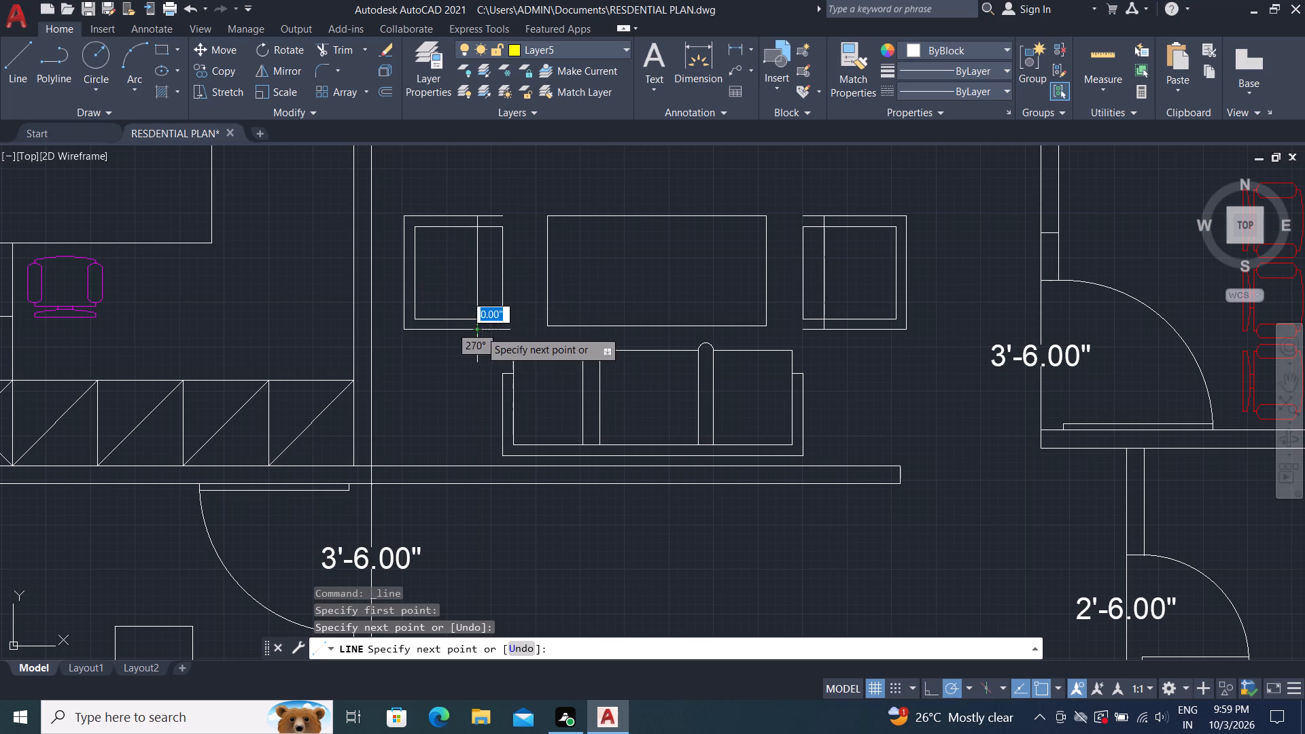
Trim both armchairs' outer armrest edges on the table side of the new vertical lines, plus those lines inside the seats.
click(323, 43)
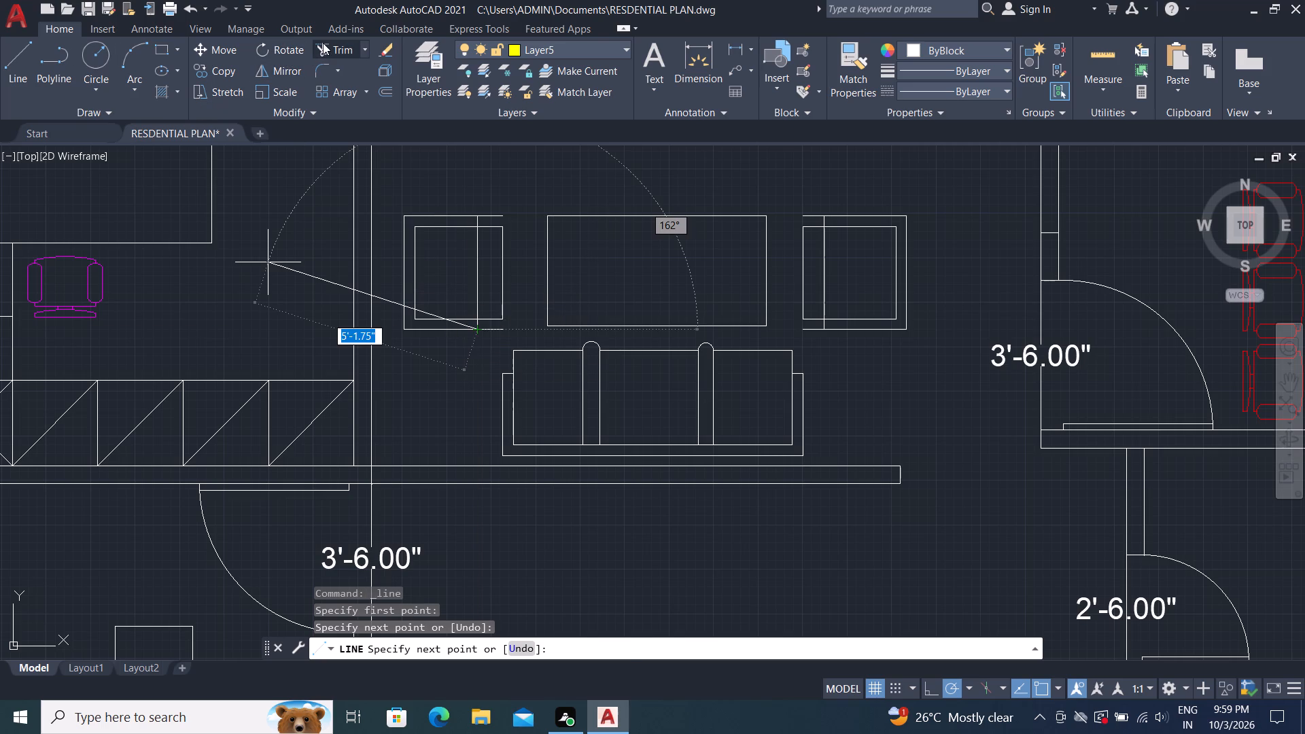
click(489, 217)
click(478, 241)
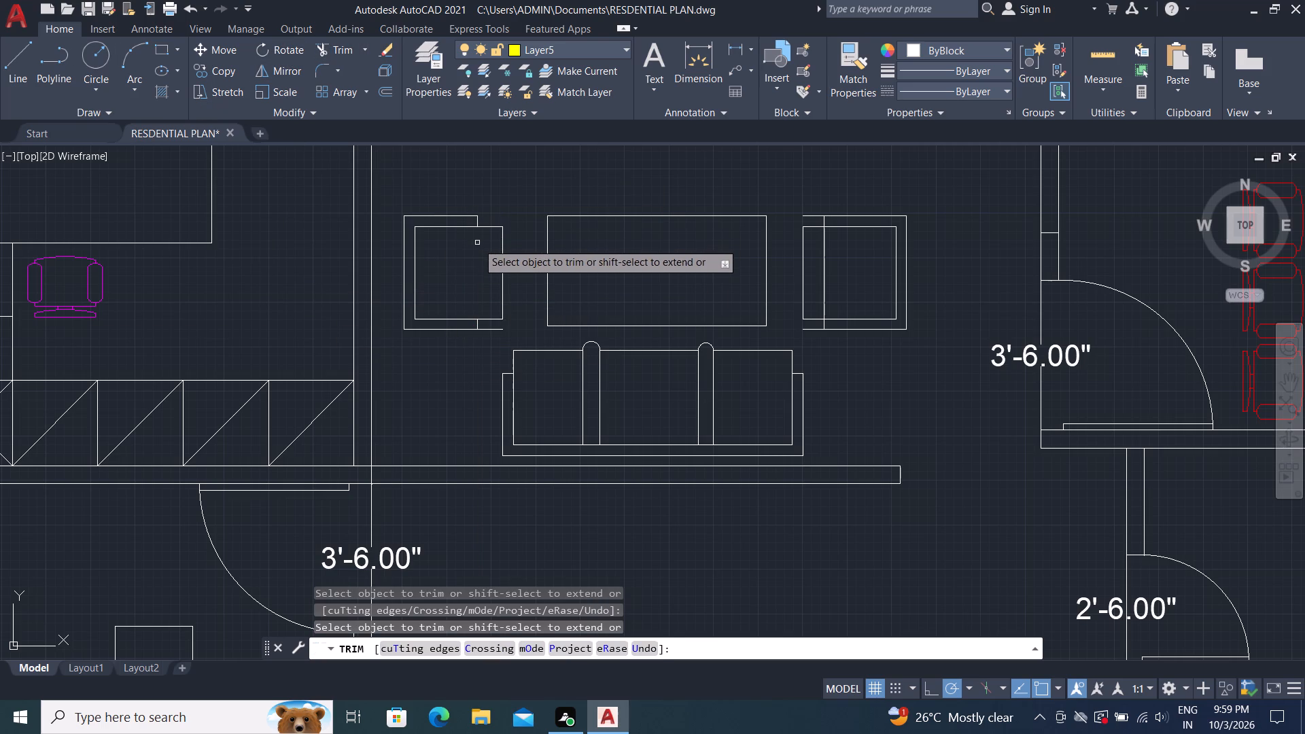
click(490, 329)
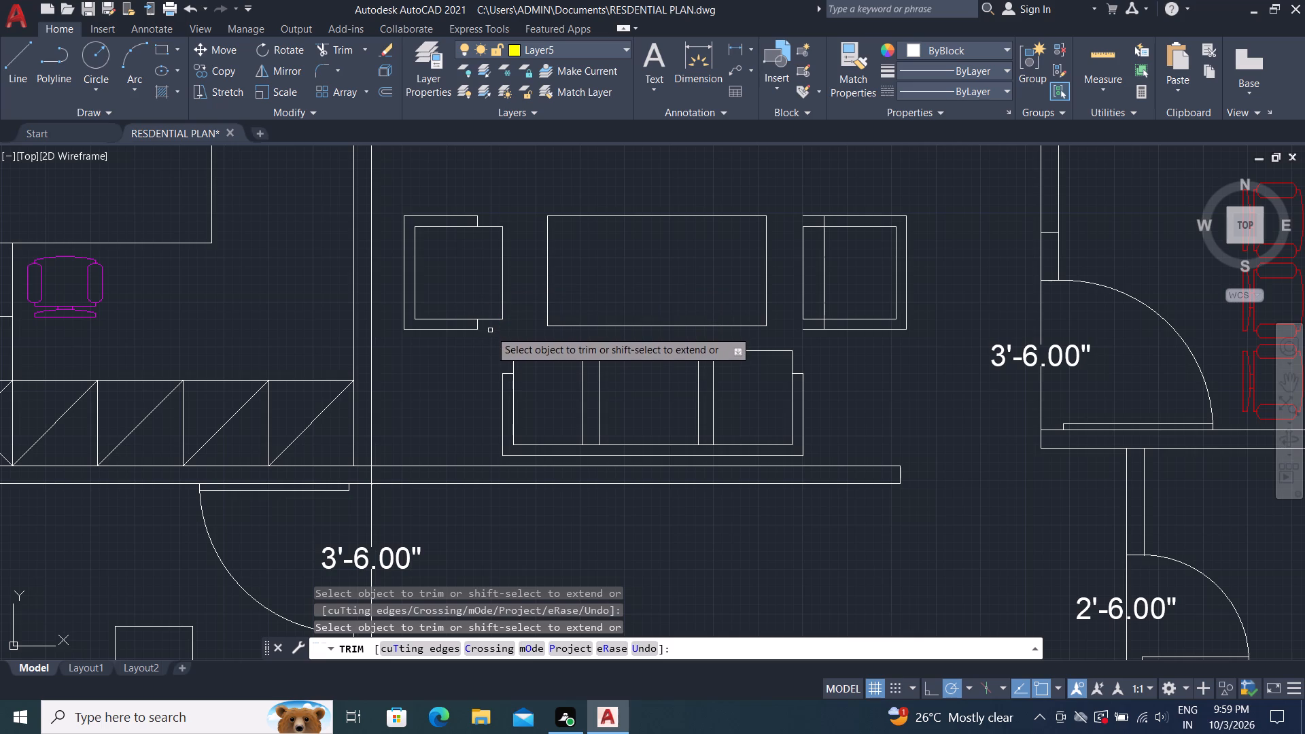
click(807, 215)
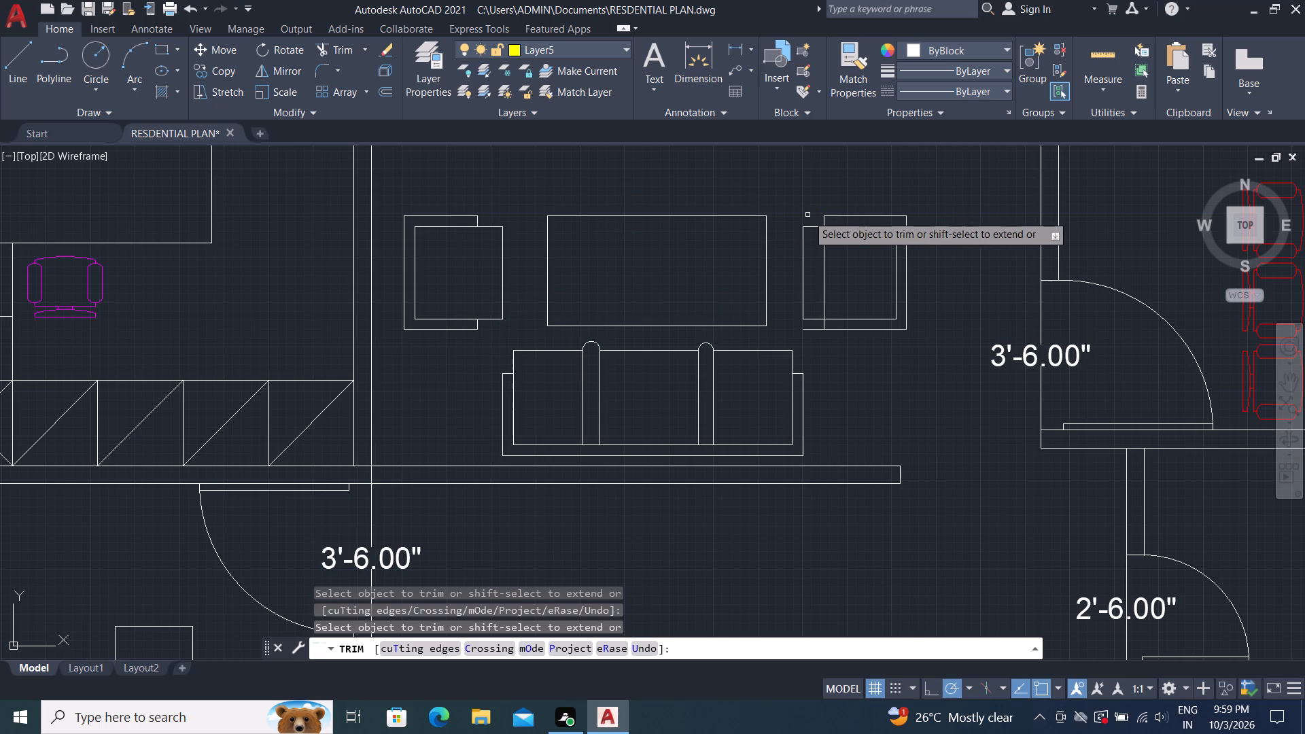
click(824, 268)
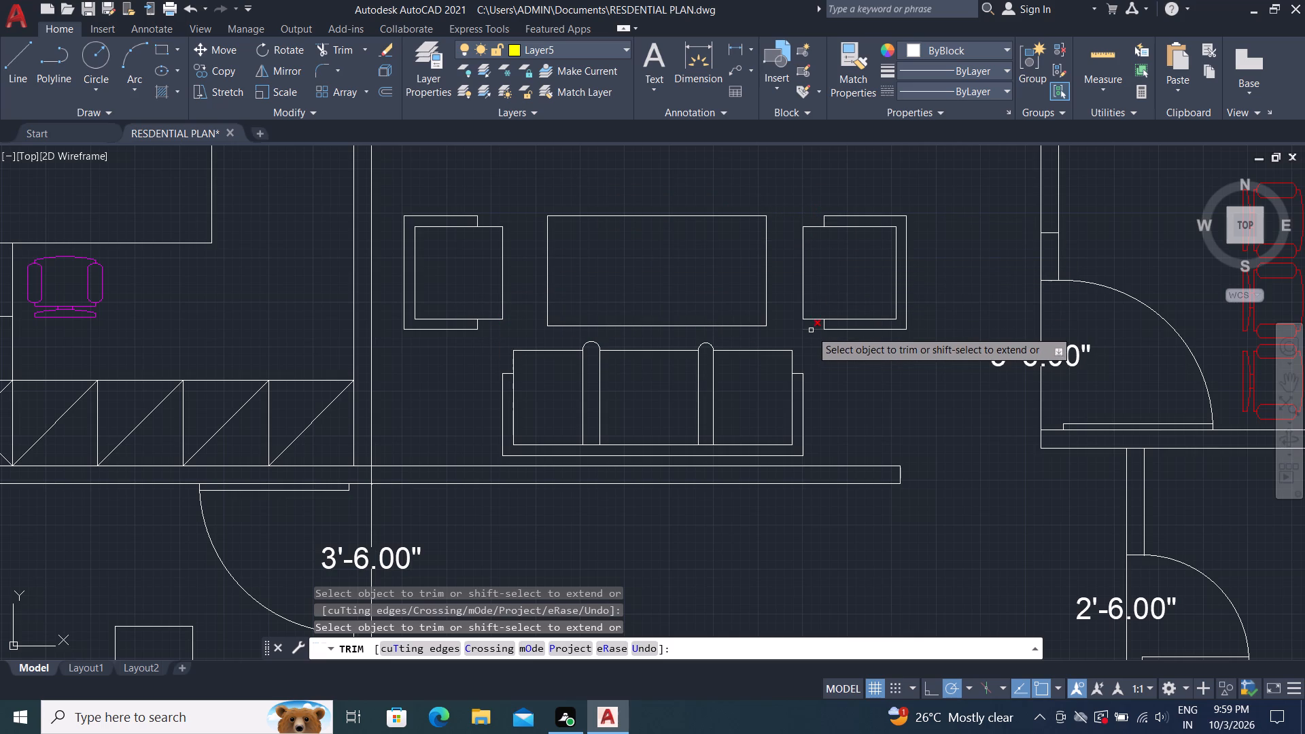
click(811, 330)
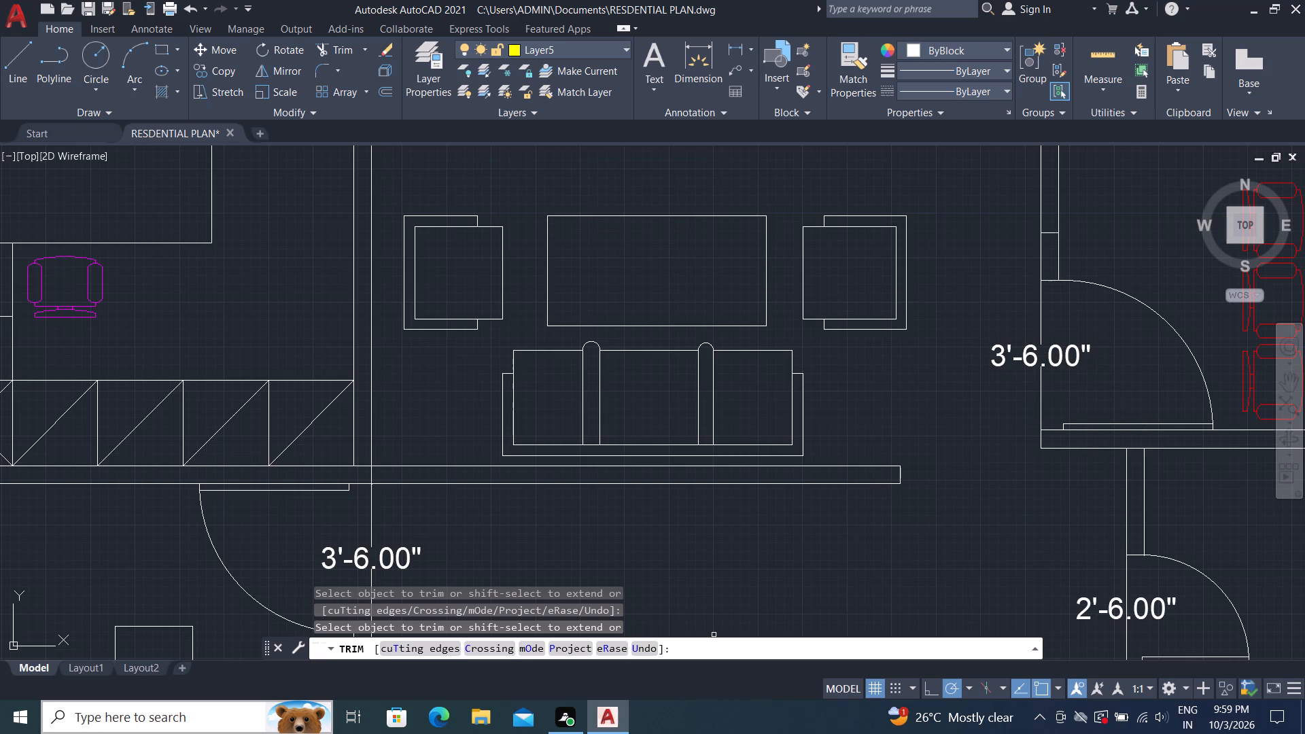
key(Escape)
key(Escape)
key(Escape)
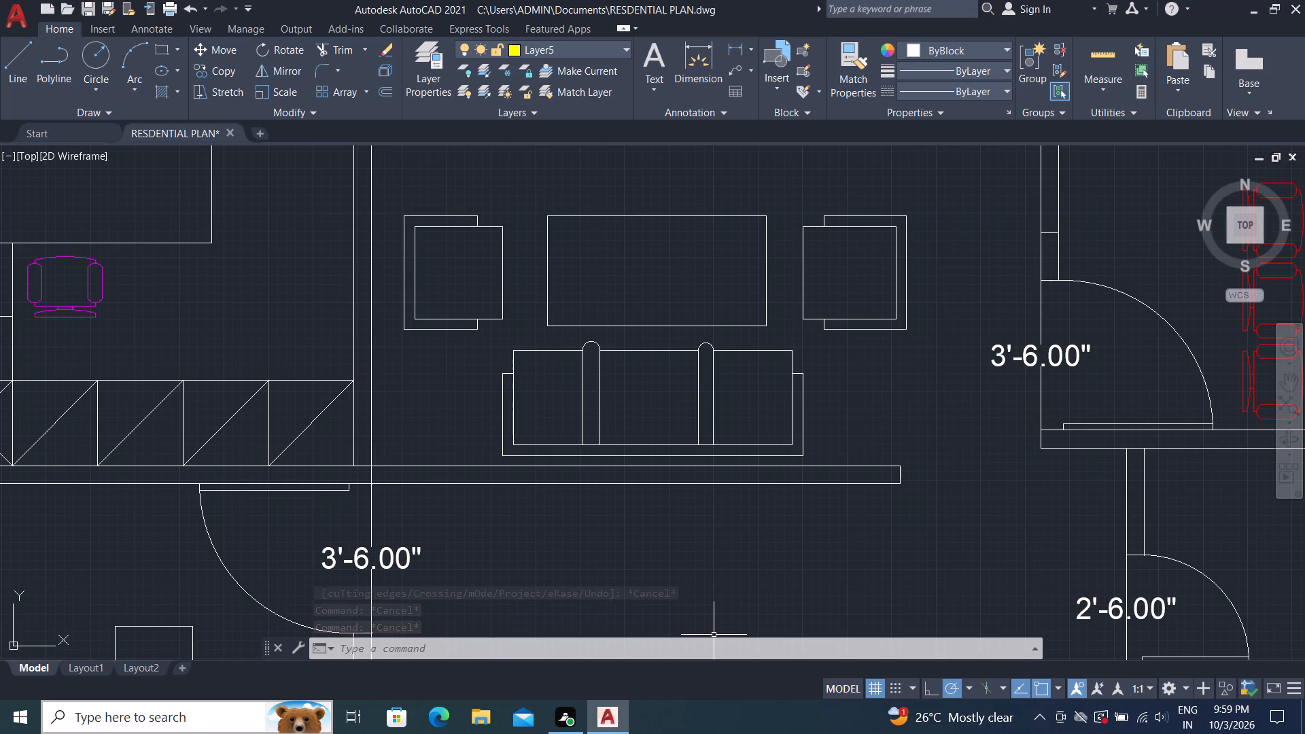
Match properties from the 6' dimension beside the kitchen to the office plan's two west window dimensions and three 3'-6" door dimensions in the west and south.
click(845, 73)
scroll(848, 70, down, 4)
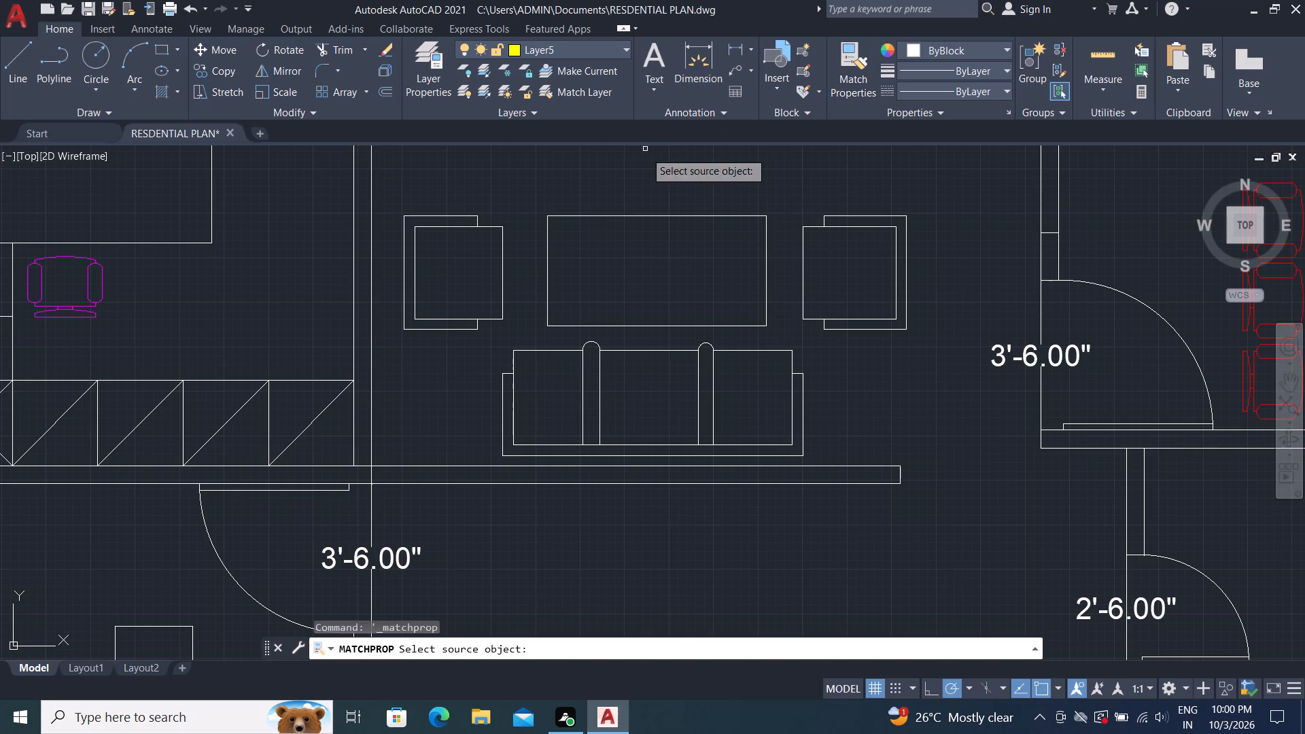
scroll(652, 173, down, 3)
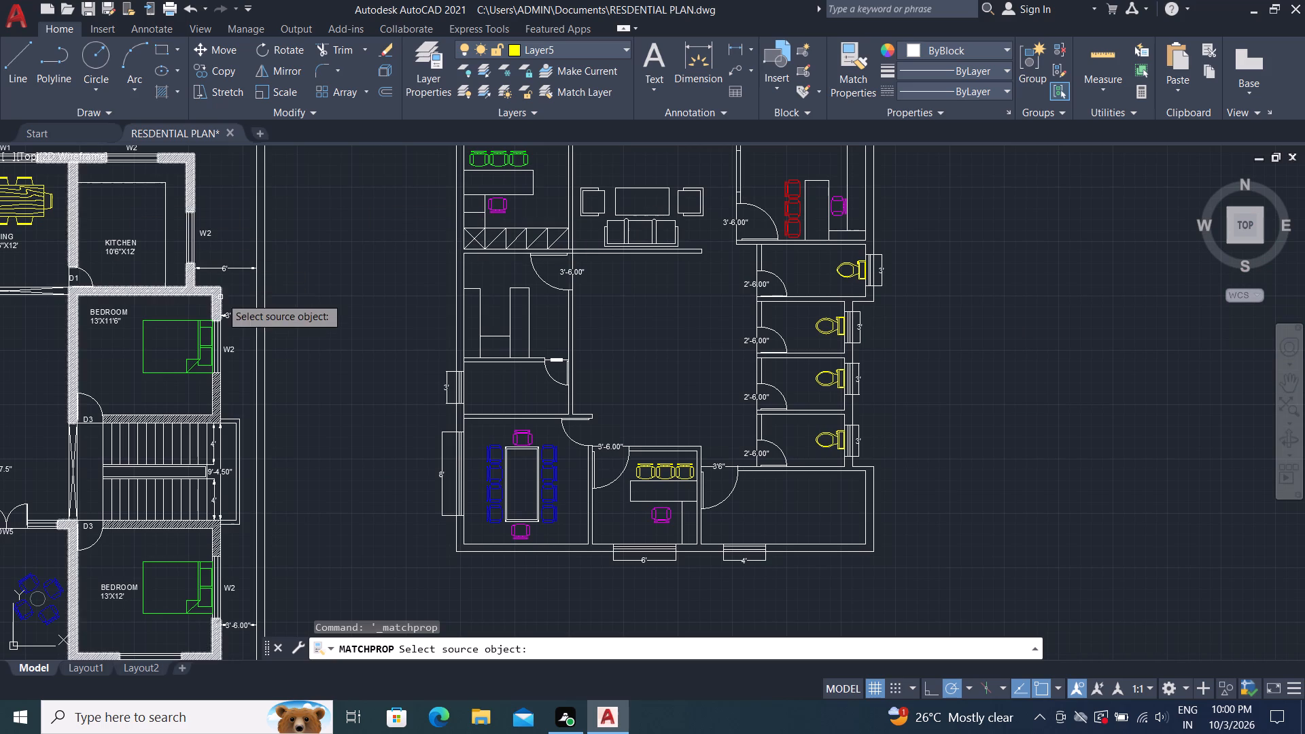
click(222, 268)
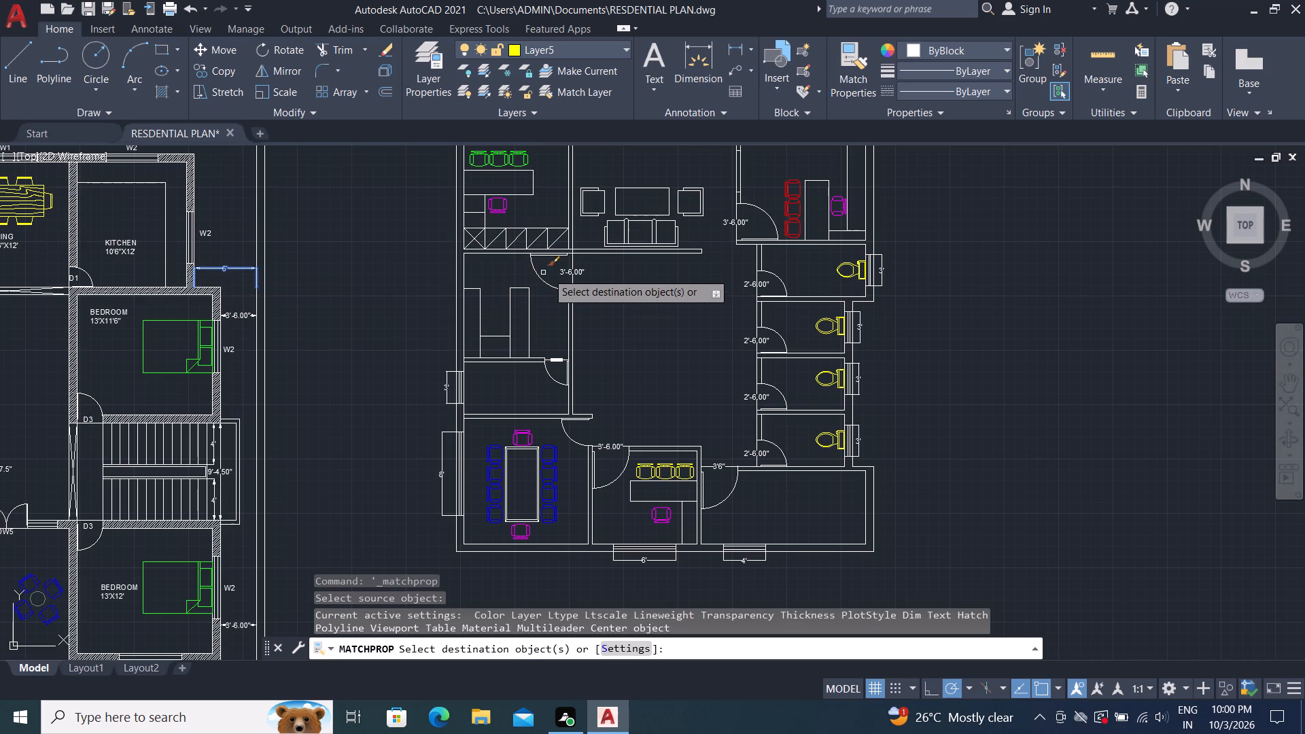
click(561, 276)
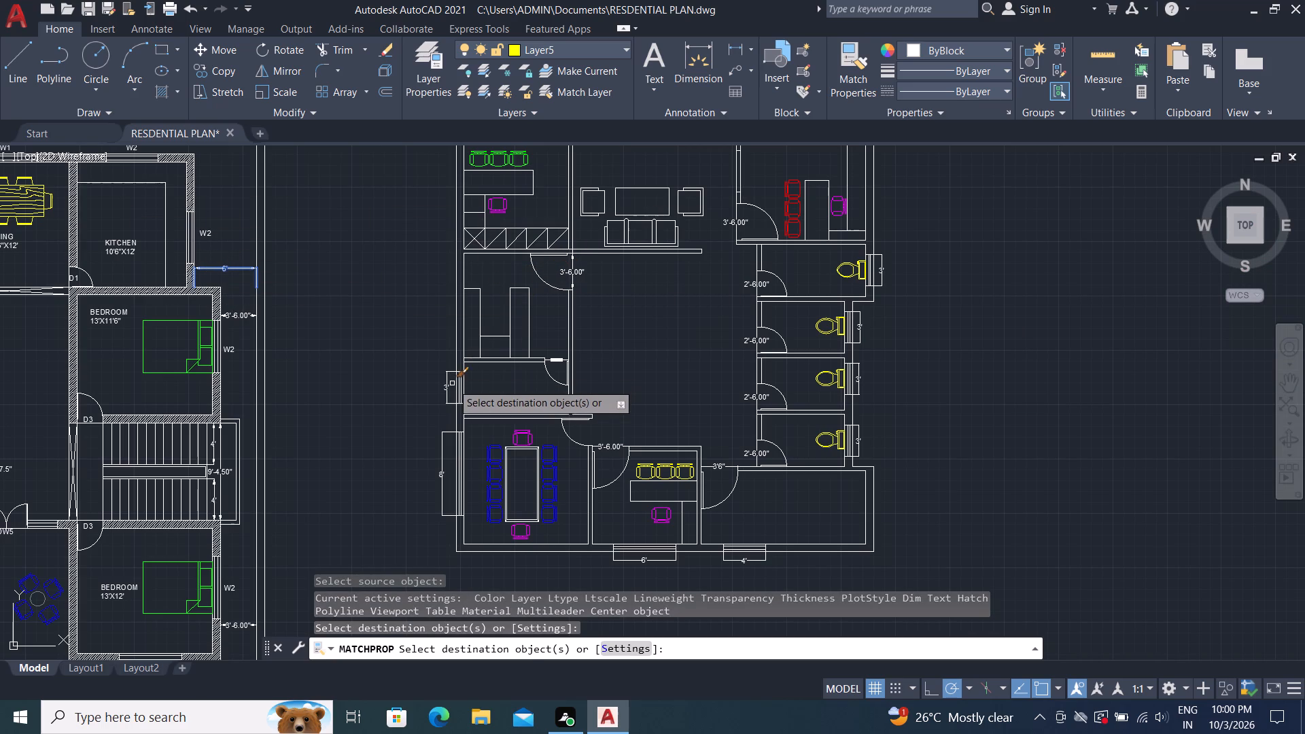
click(444, 384)
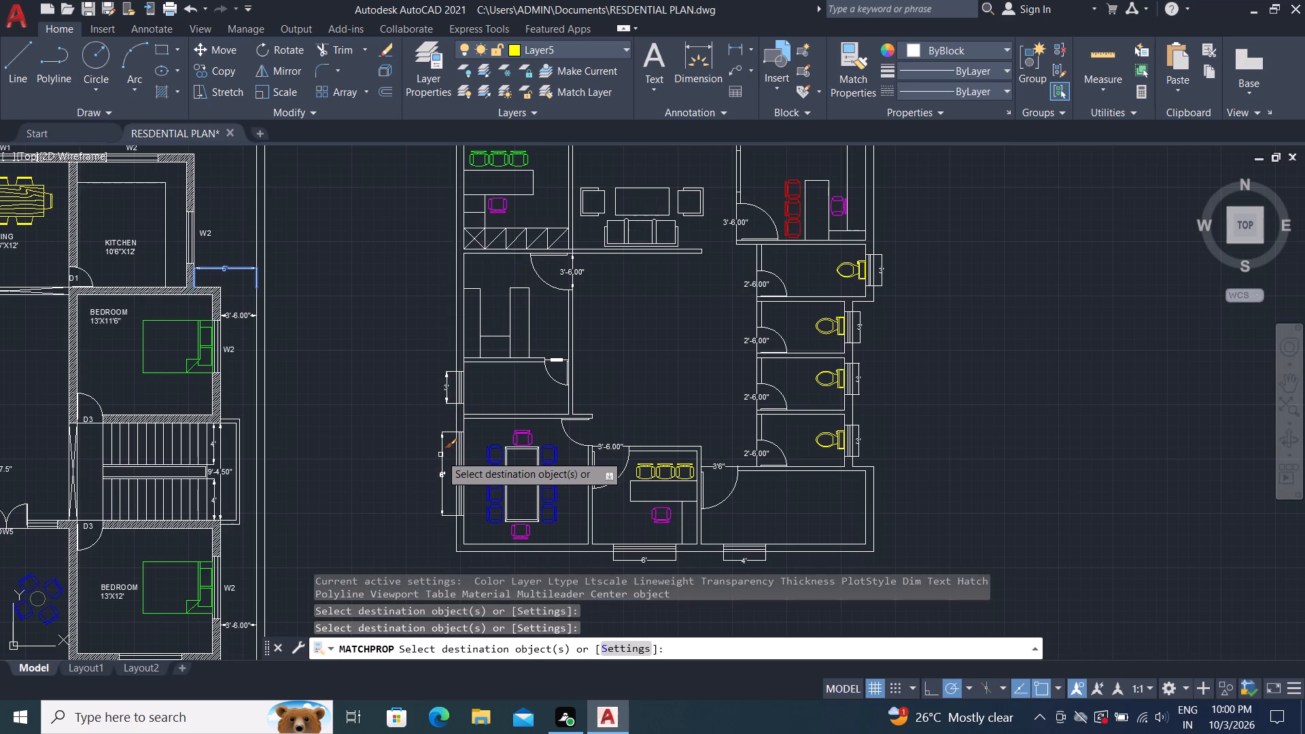
click(440, 455)
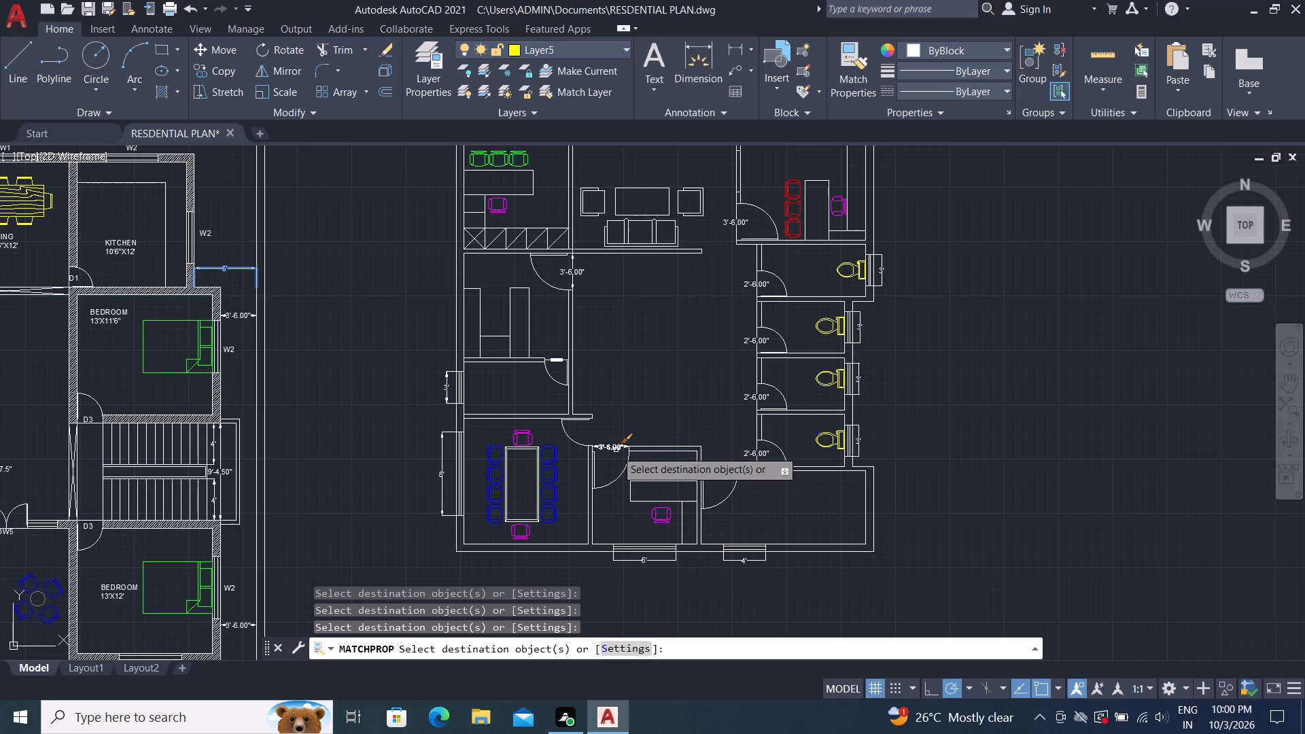
click(616, 450)
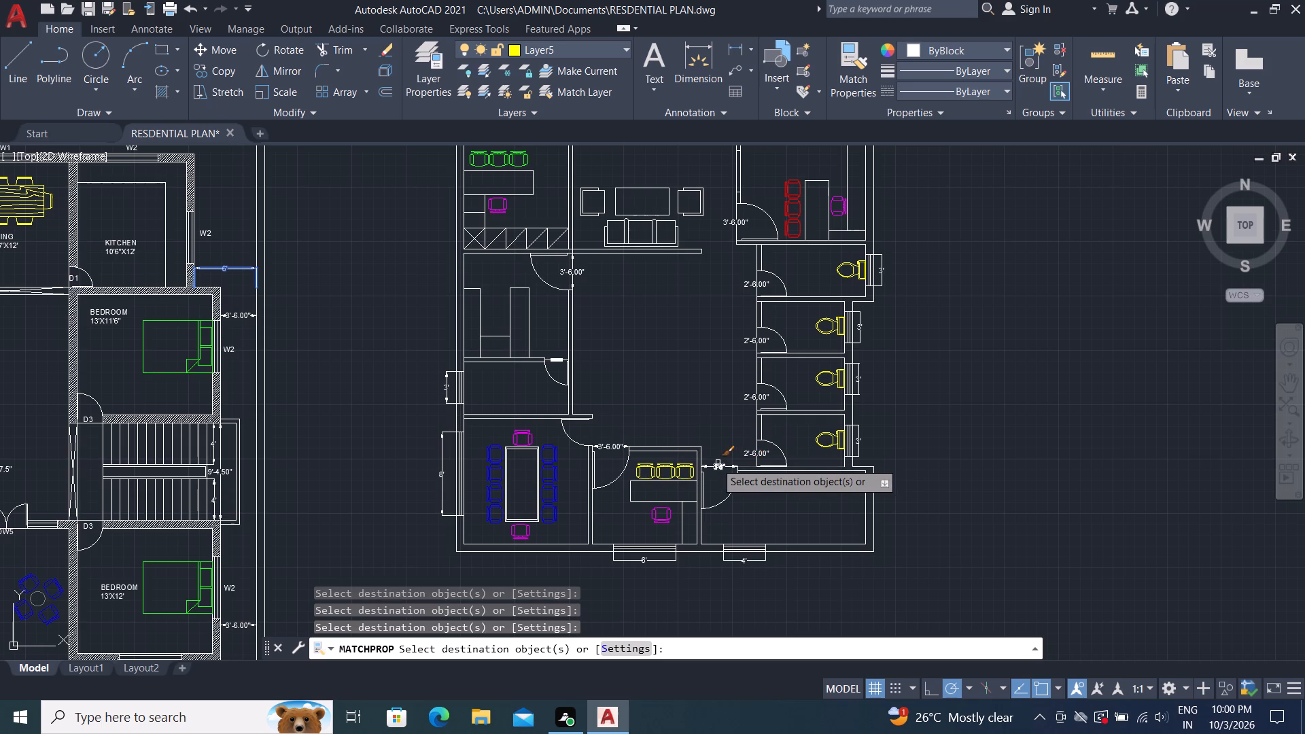
click(721, 470)
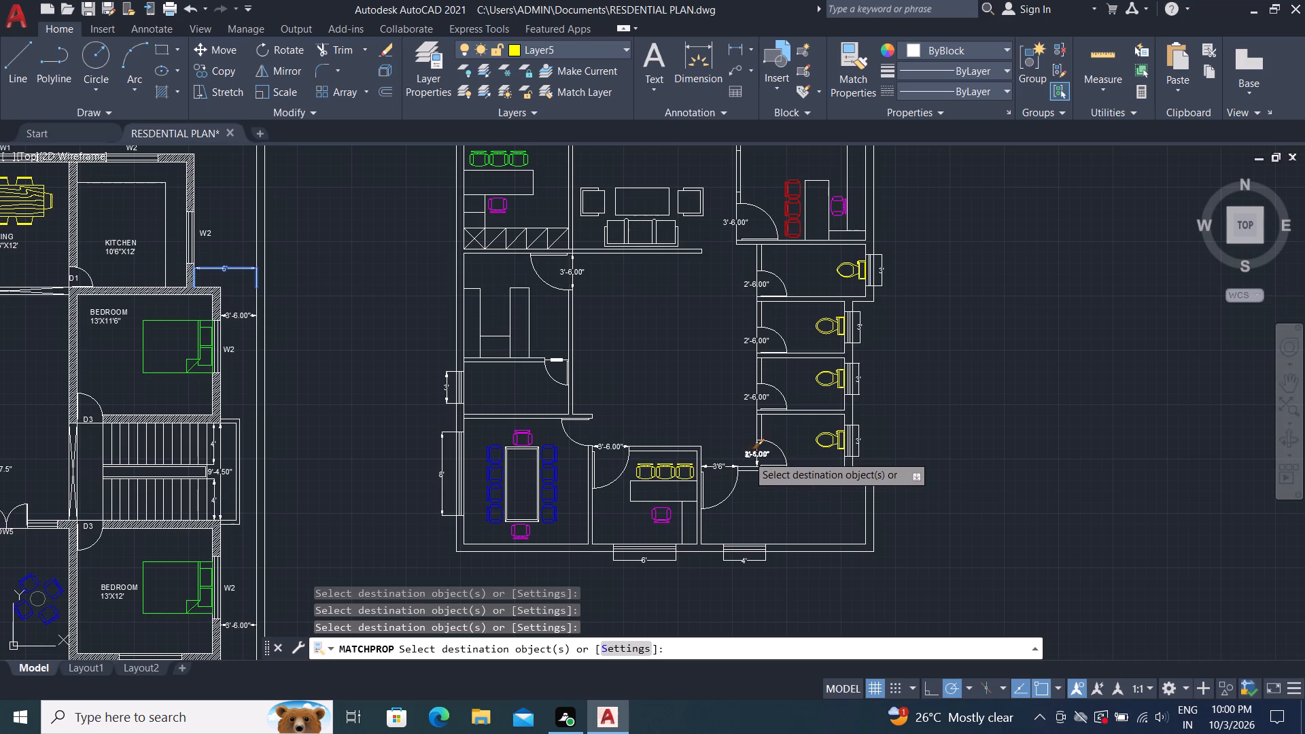
Apply the same matched dimension properties to the four 2'-6" toilet door dimensions and the red-chair office's 3'-6" door dimension.
click(748, 455)
click(746, 398)
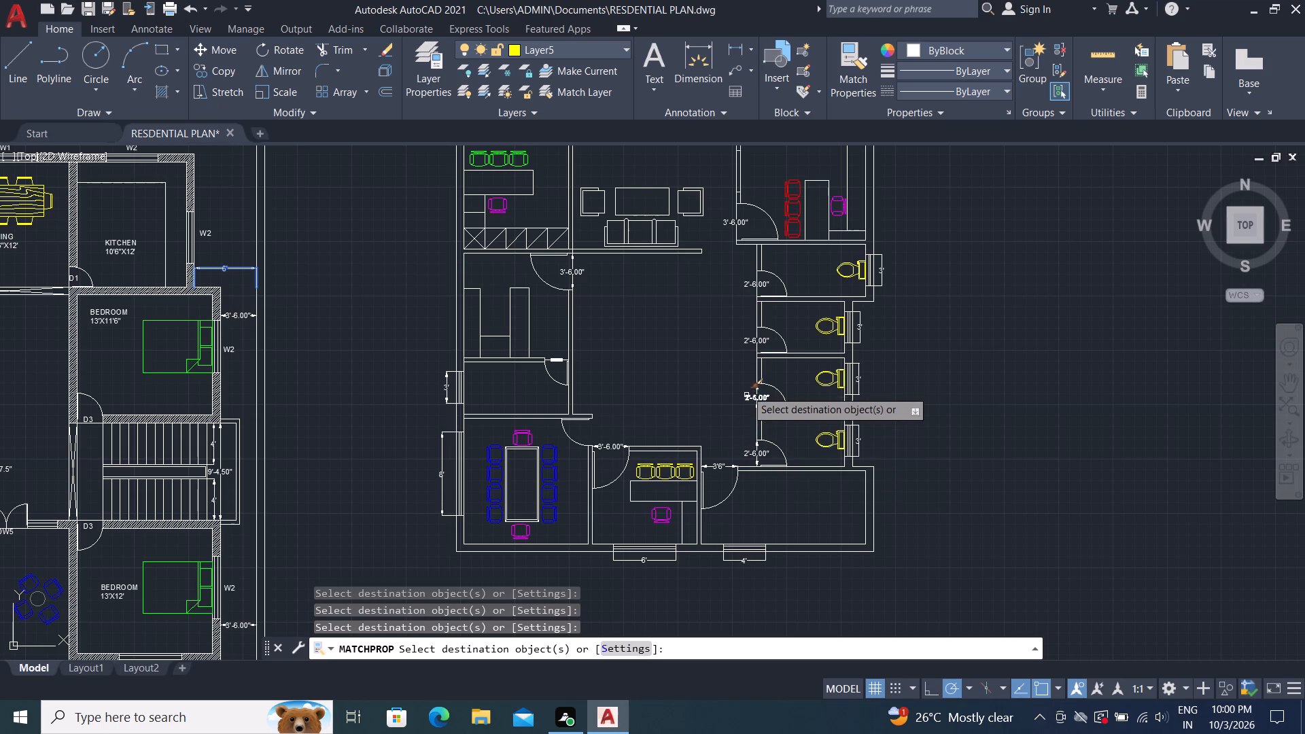
click(748, 343)
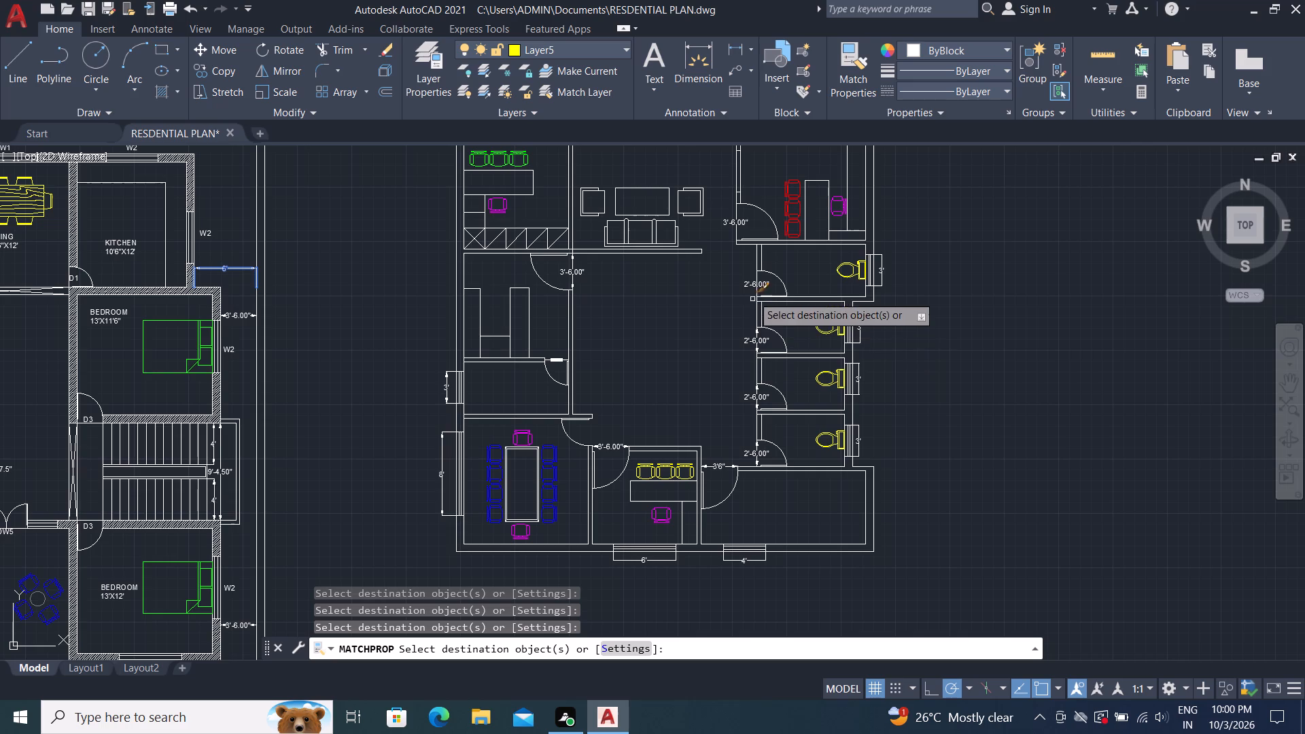
click(759, 284)
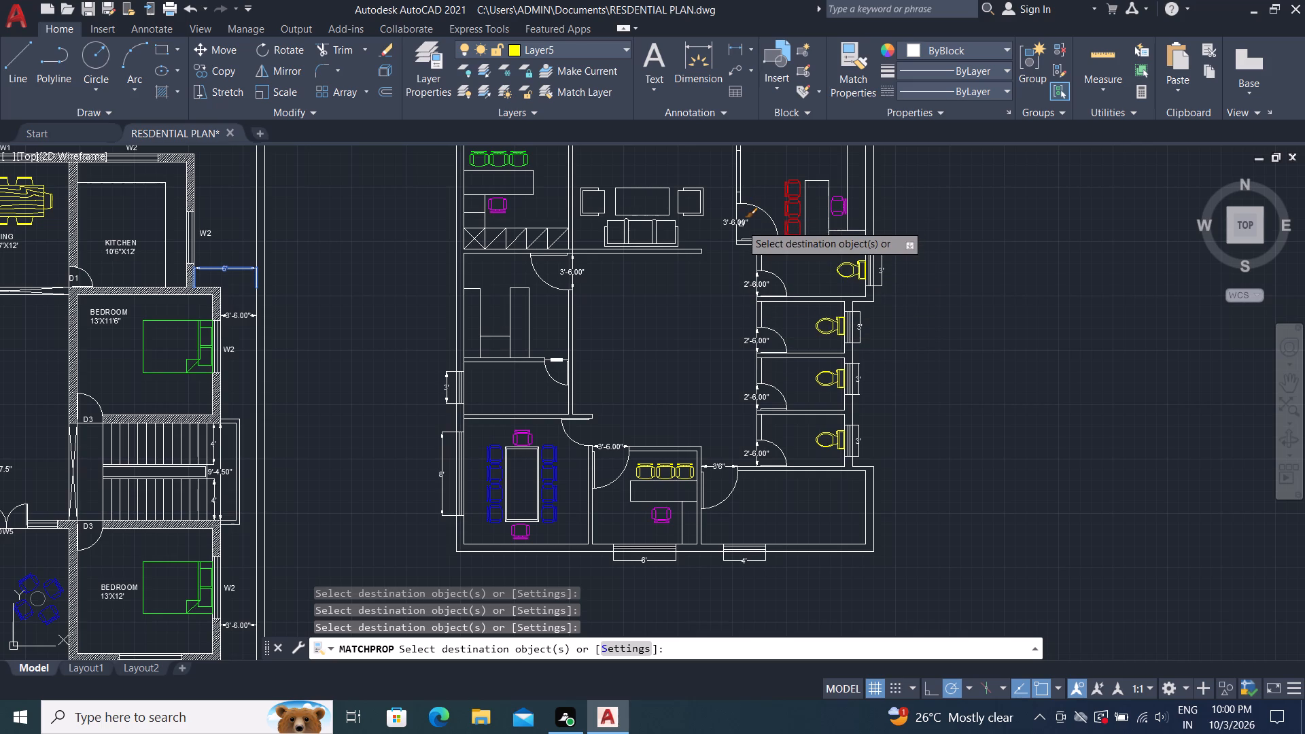
click(741, 226)
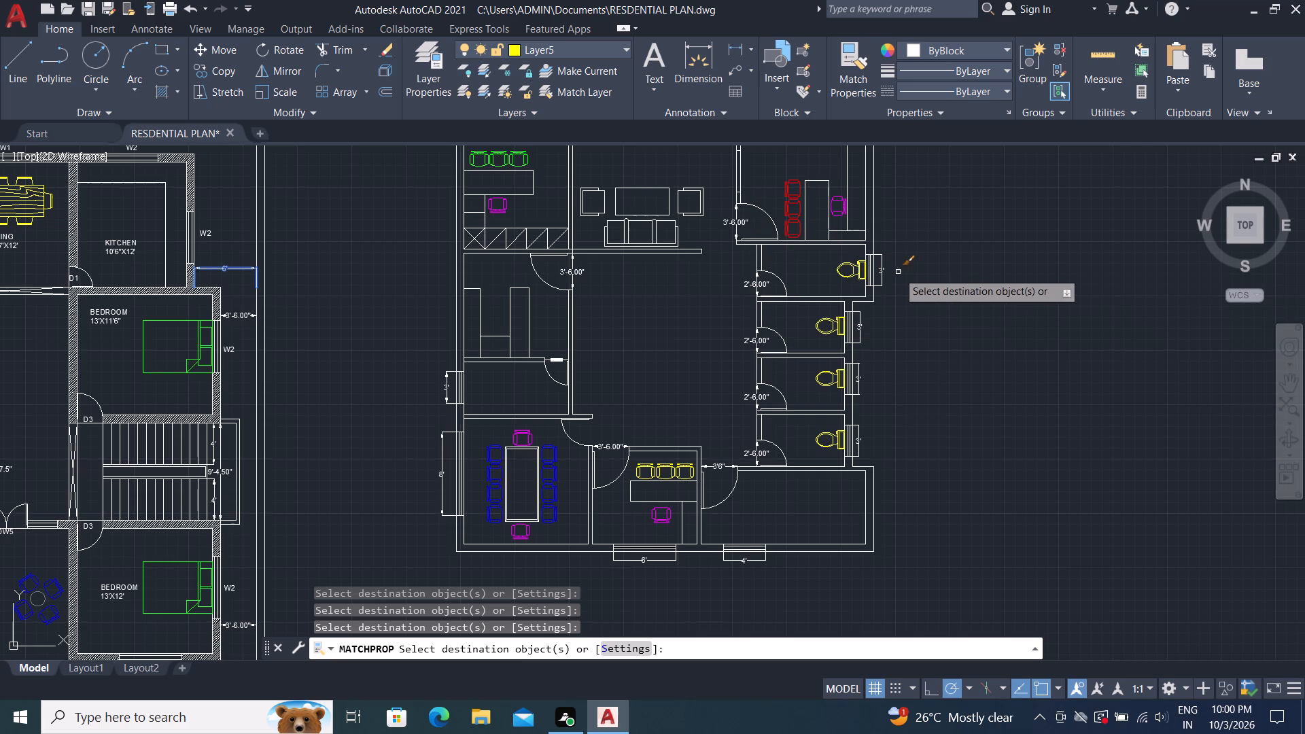
Apply the matched dimension properties to the four toilet window dimensions and the 3'-6" door dimension of the north-east office.
click(886, 268)
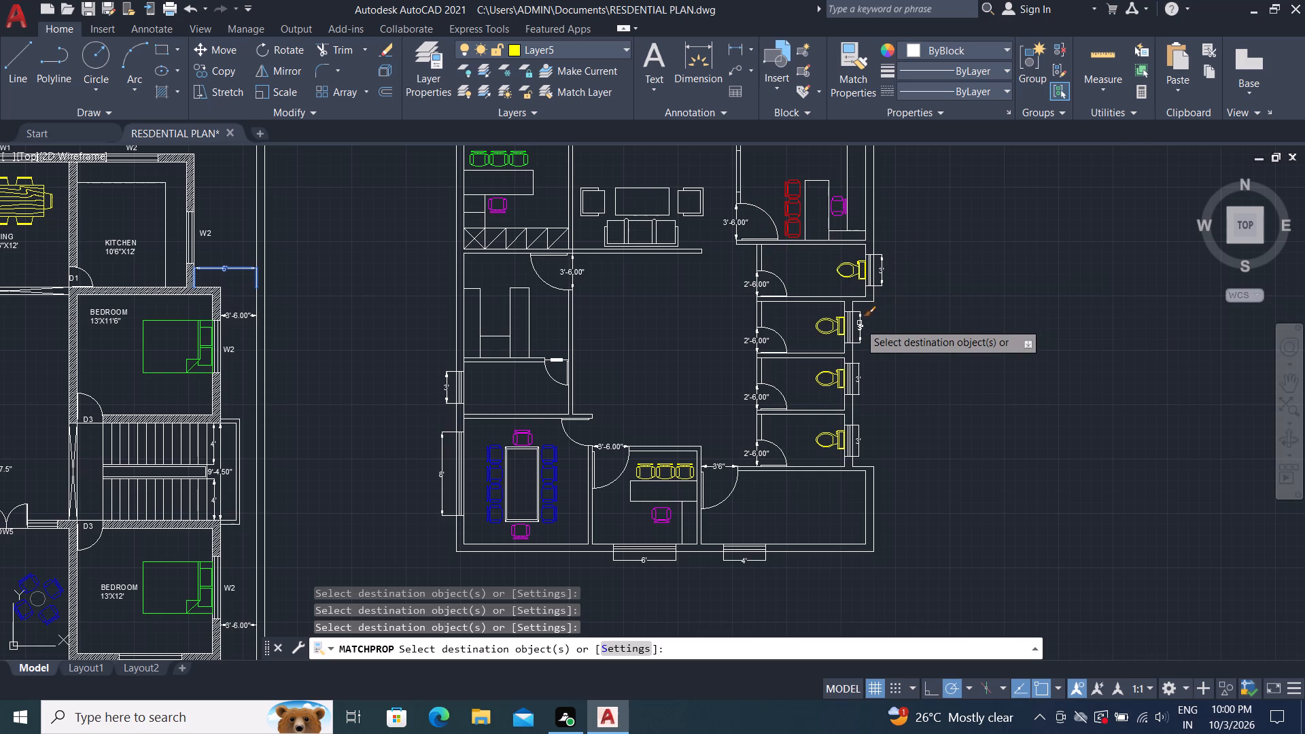
click(859, 323)
click(857, 372)
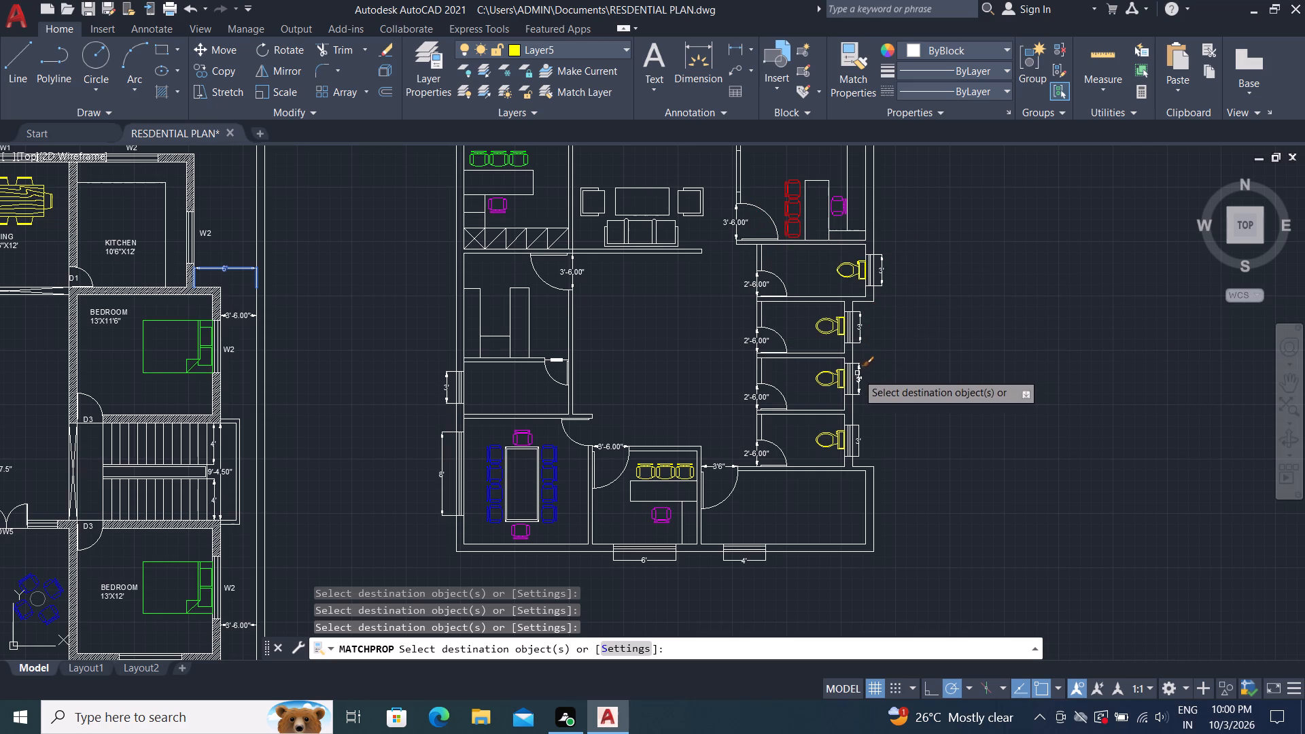
click(860, 434)
scroll(883, 410, down, 1)
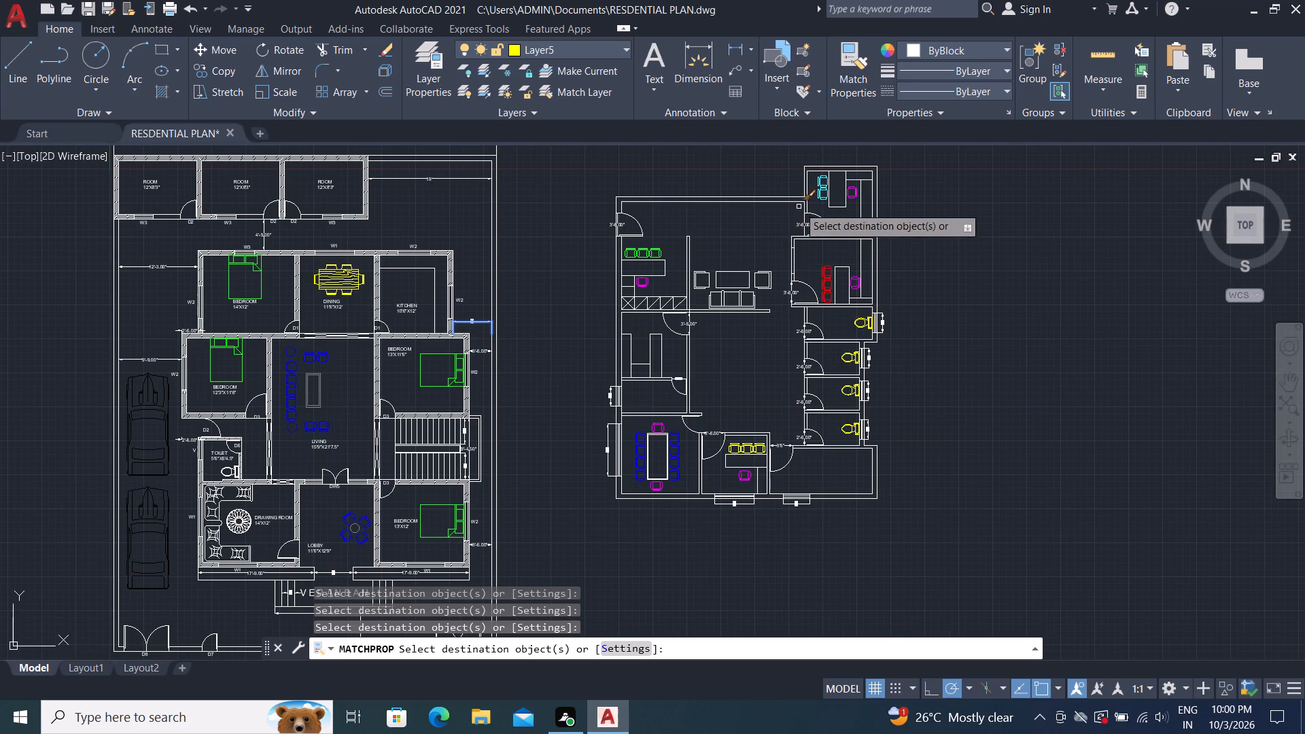
scroll(808, 225, up, 3)
click(784, 220)
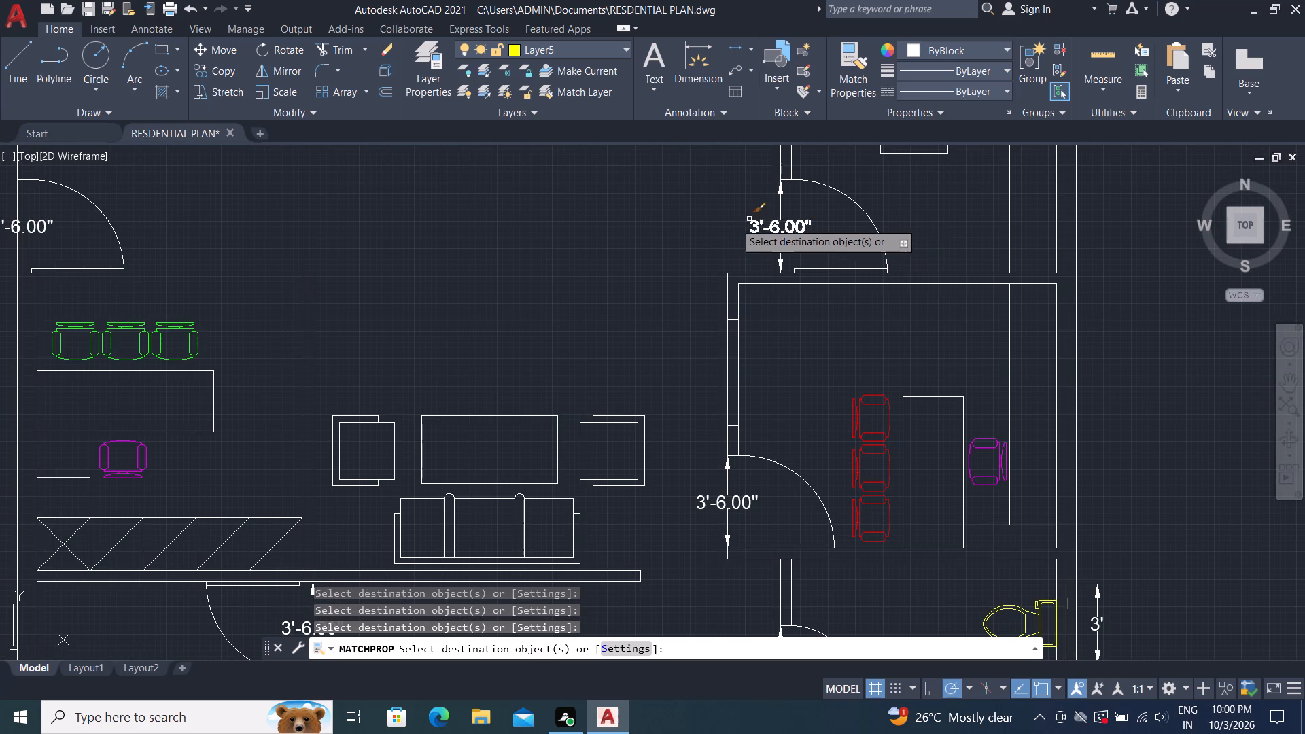
scroll(725, 227, down, 2)
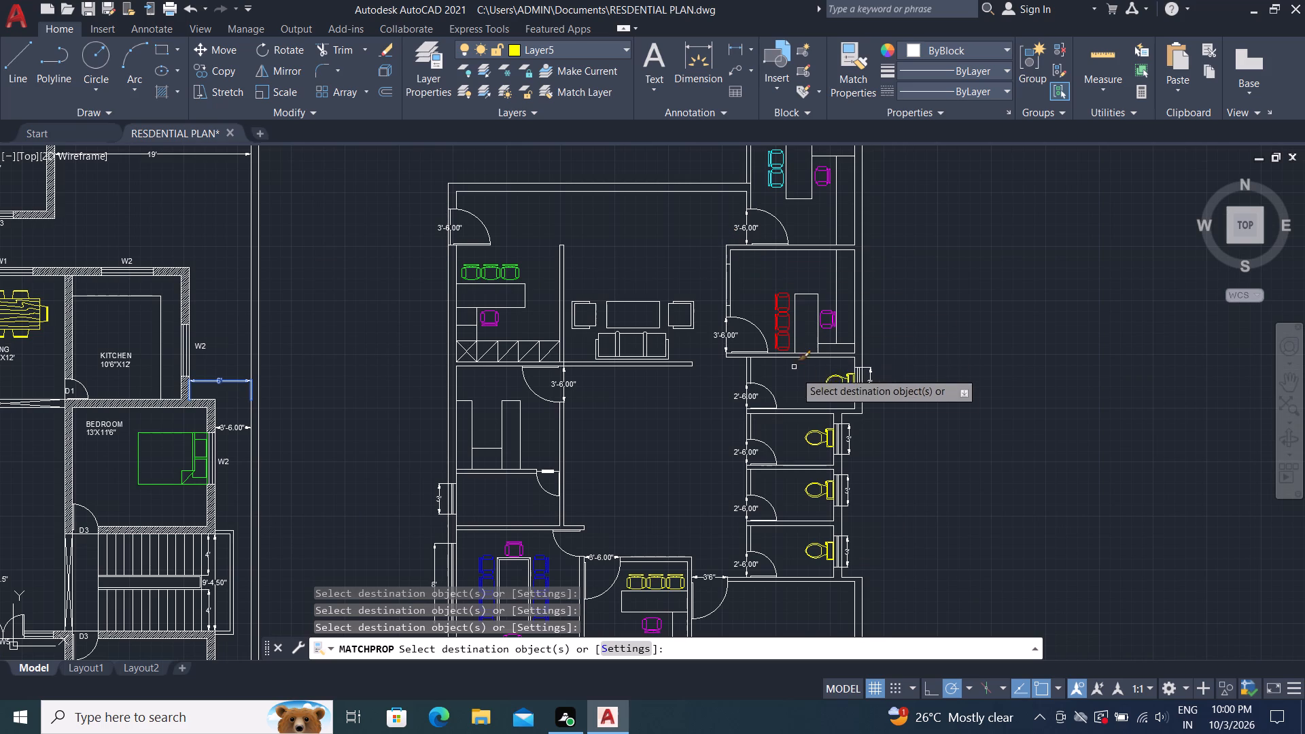
scroll(833, 391, up, 3)
scroll(778, 360, up, 1)
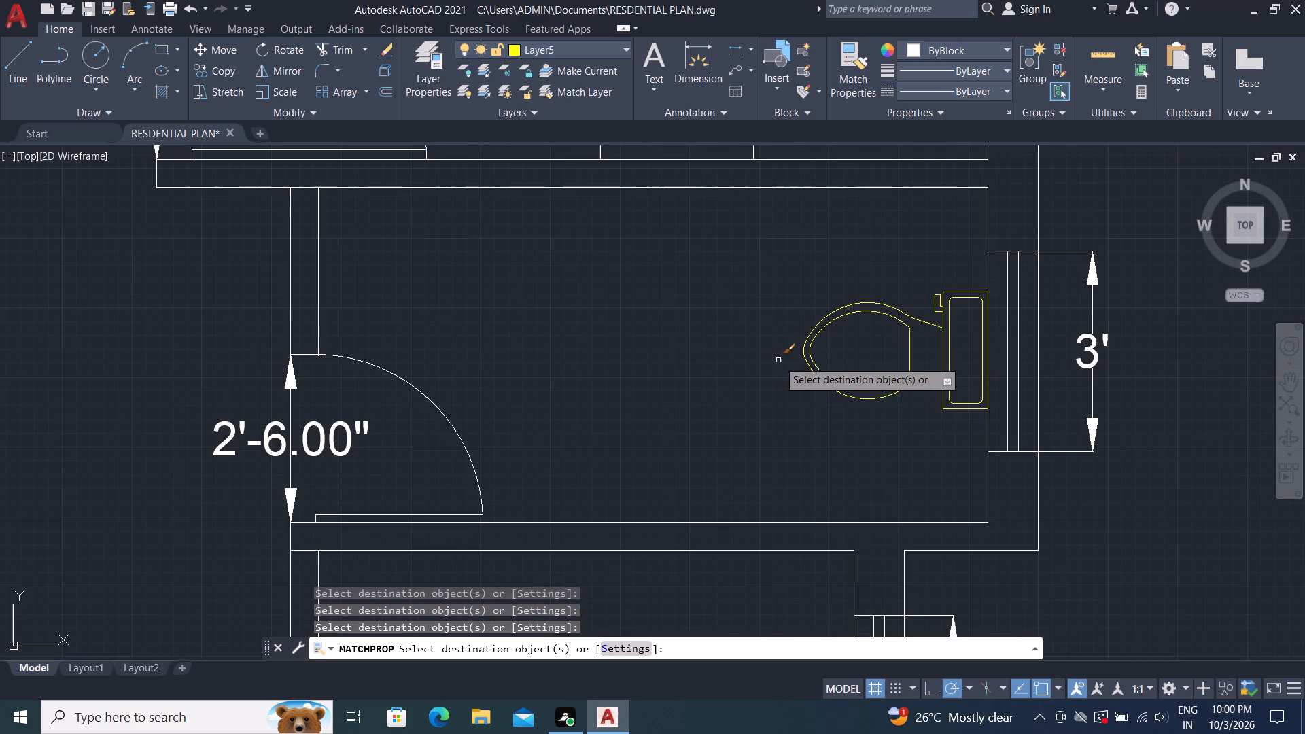
key(Escape)
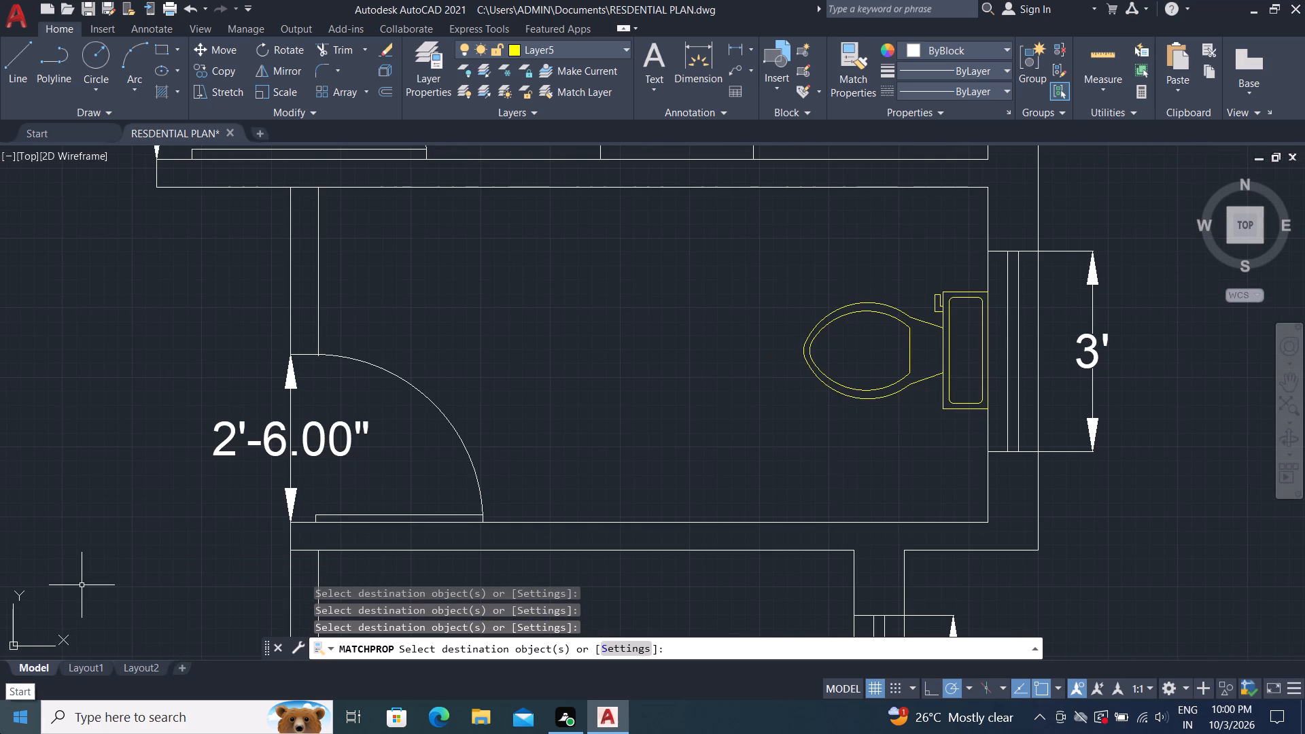
Fill the four 3' toilet windows along the office plan's east wall with SOLID pattern hatch.
text(h)
key(space)
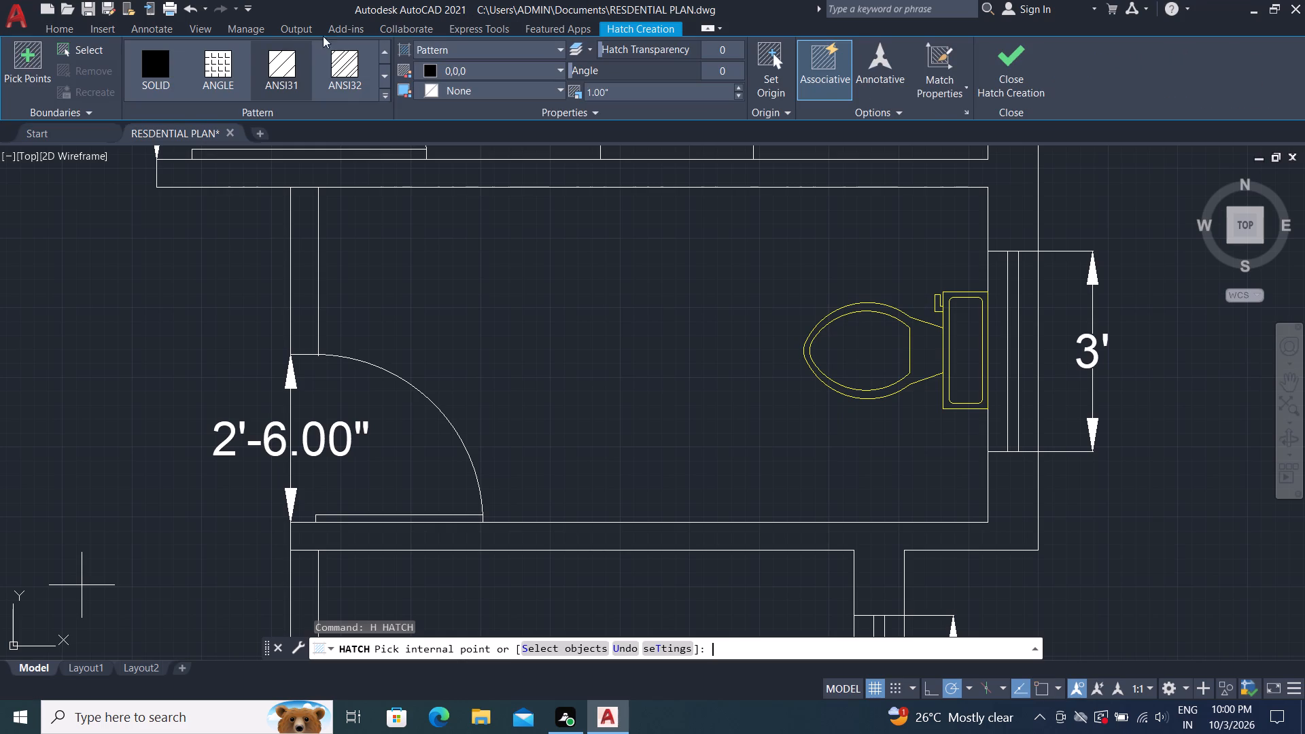
click(151, 70)
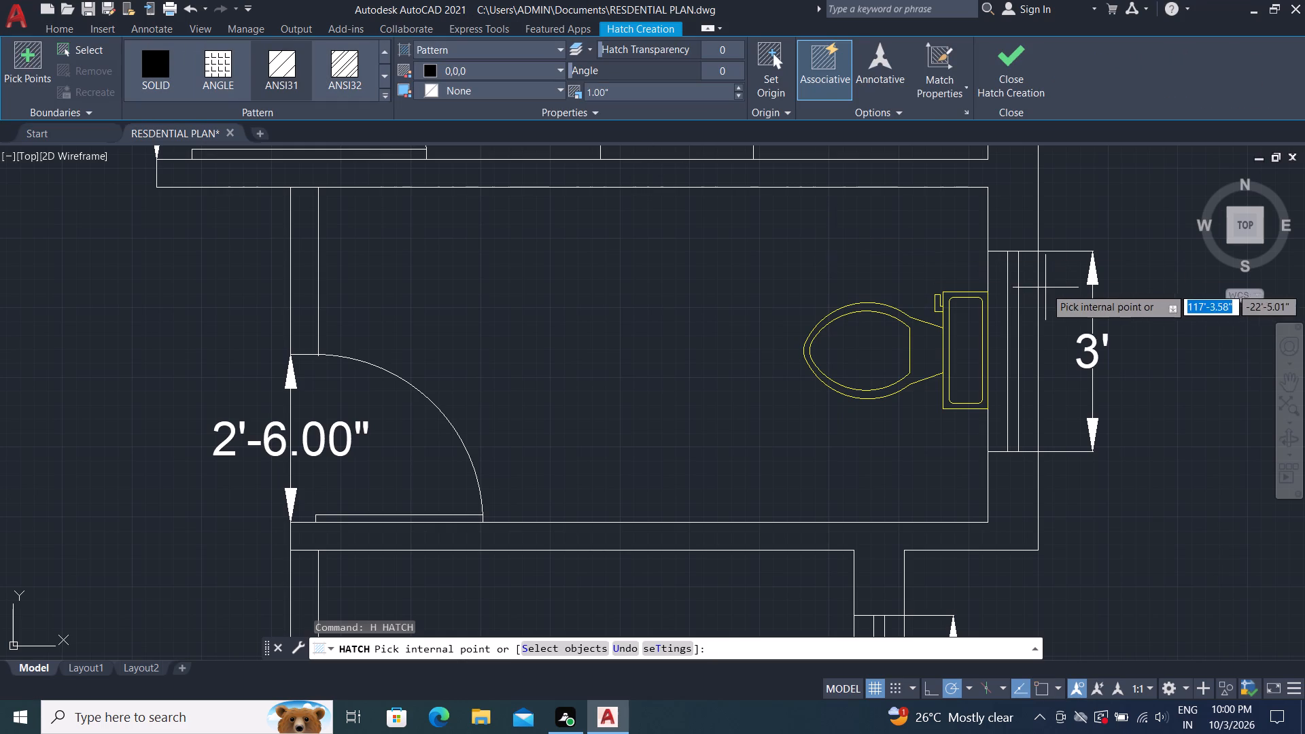
click(1012, 295)
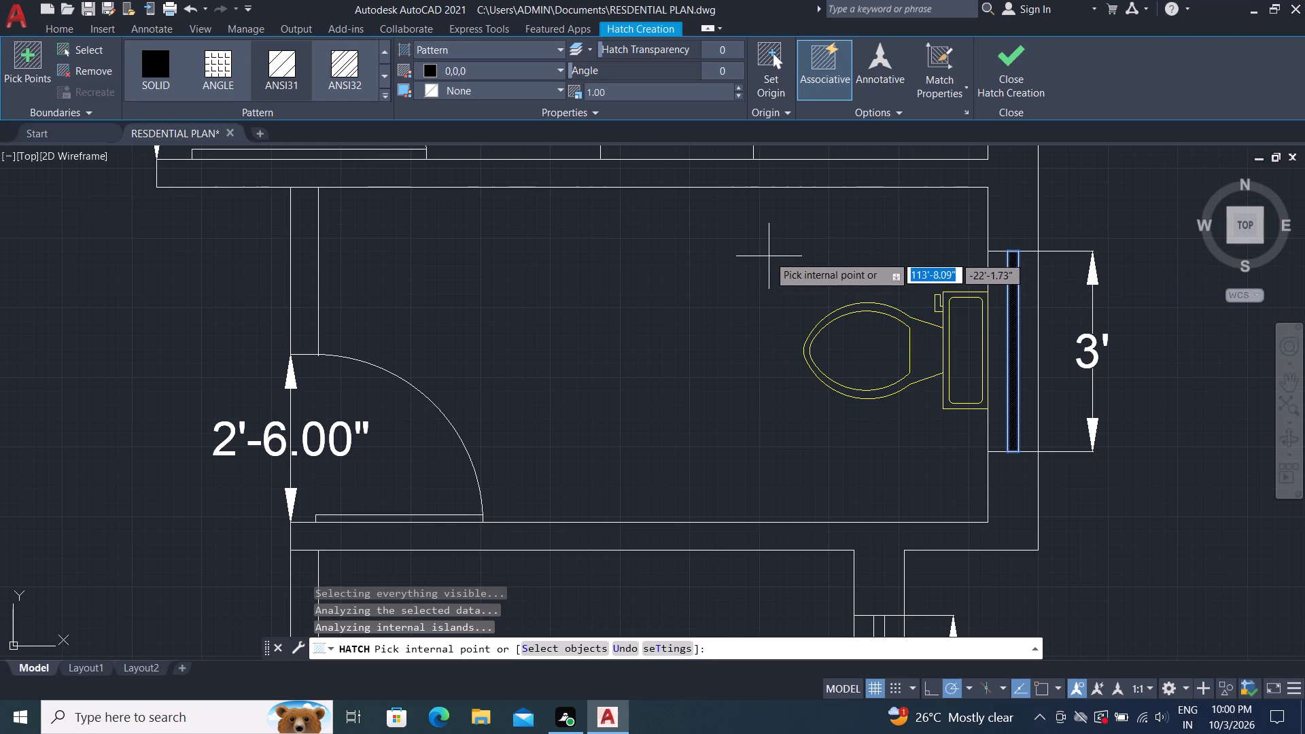
click(152, 71)
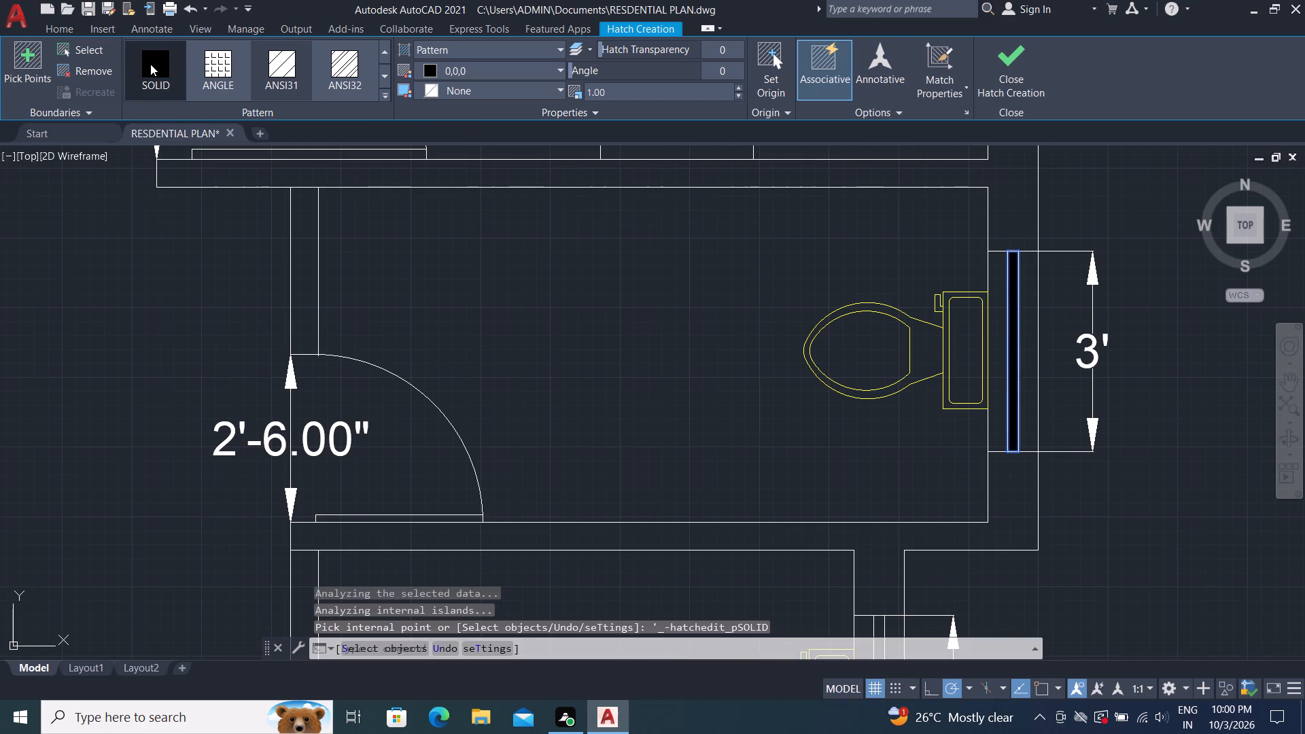
scroll(794, 215, down, 2)
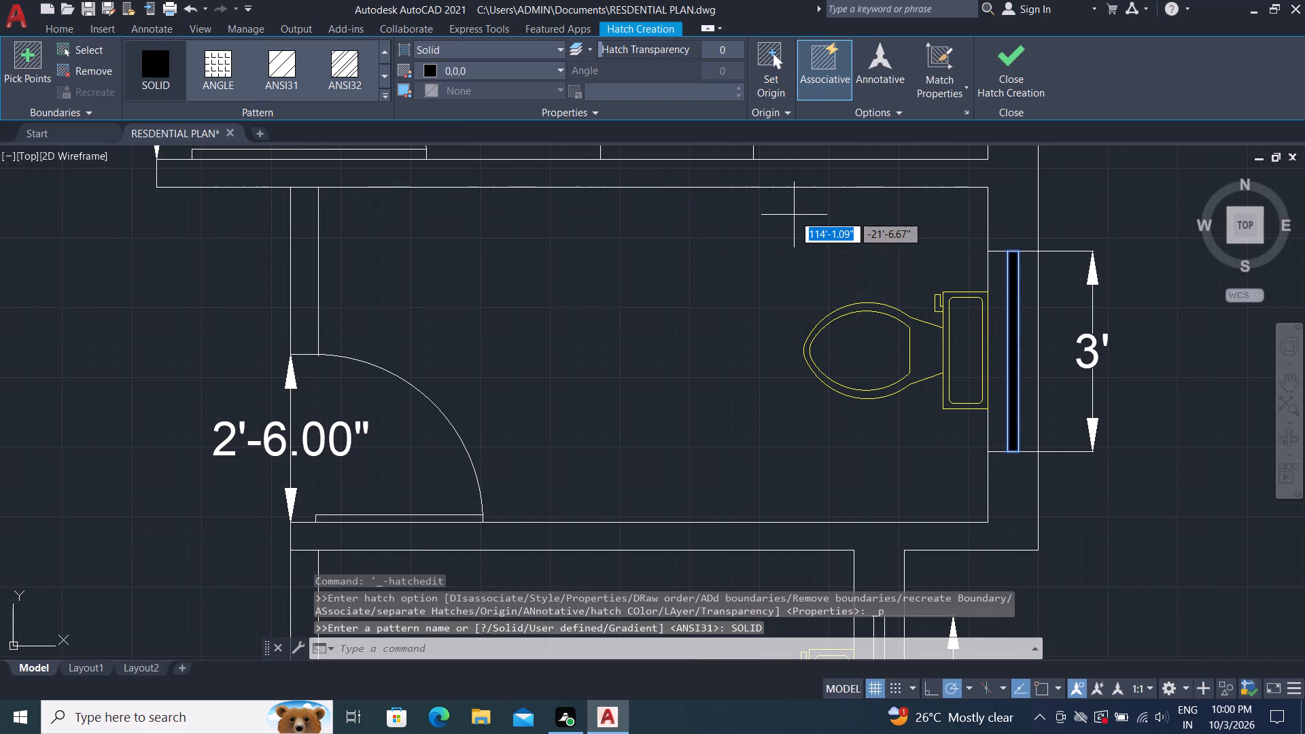
scroll(794, 215, down, 1)
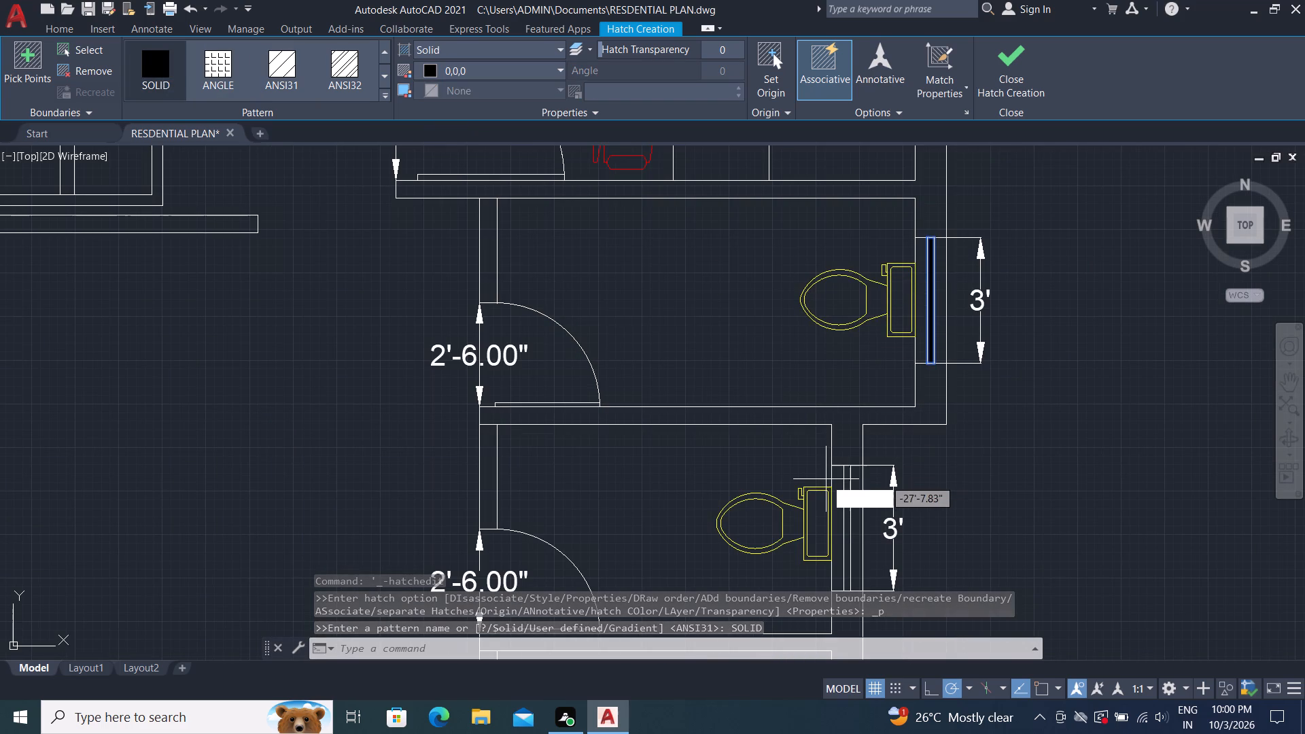
click(848, 502)
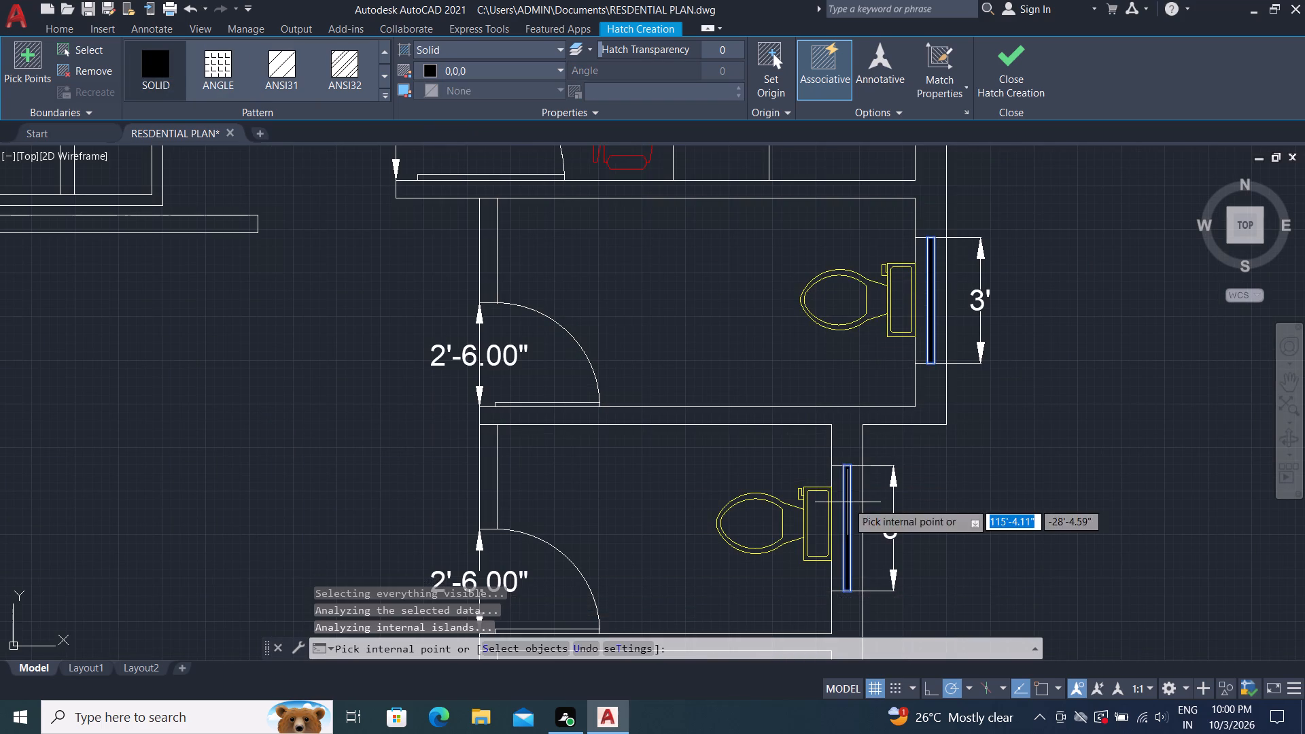
scroll(799, 374, down, 2)
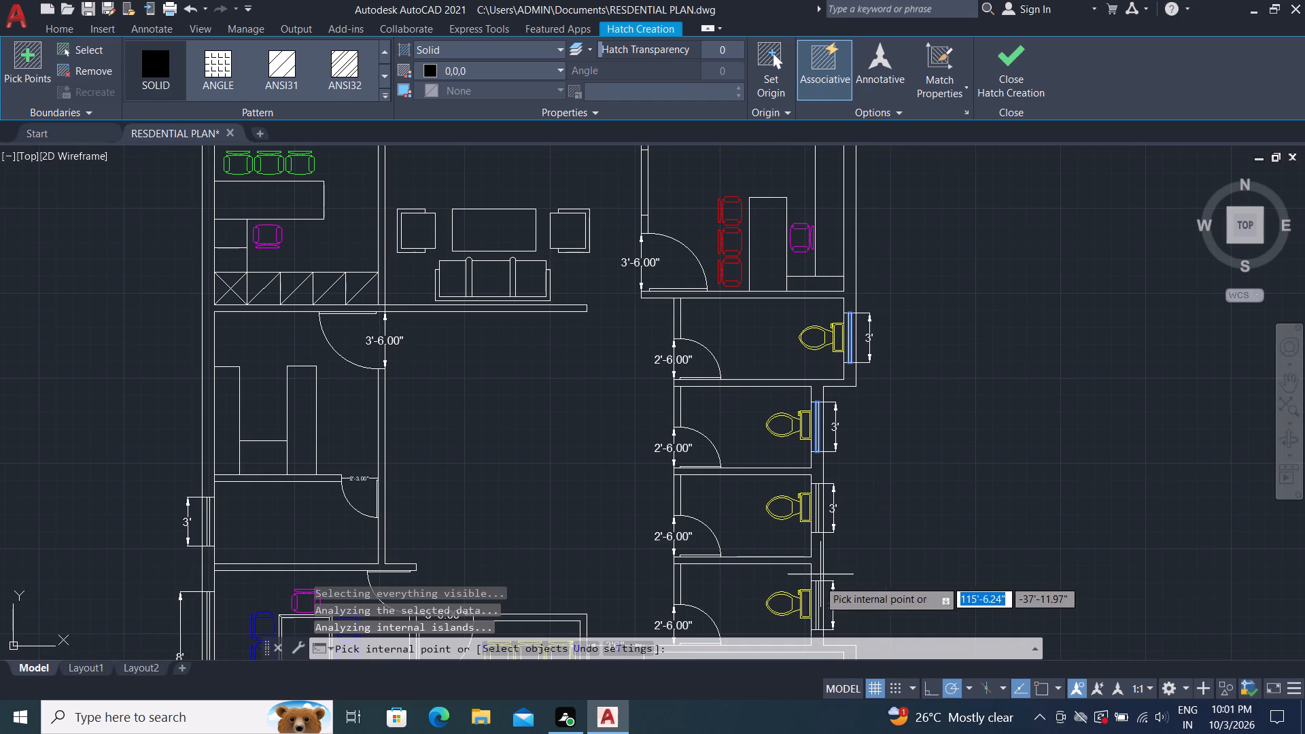
scroll(816, 606, up, 4)
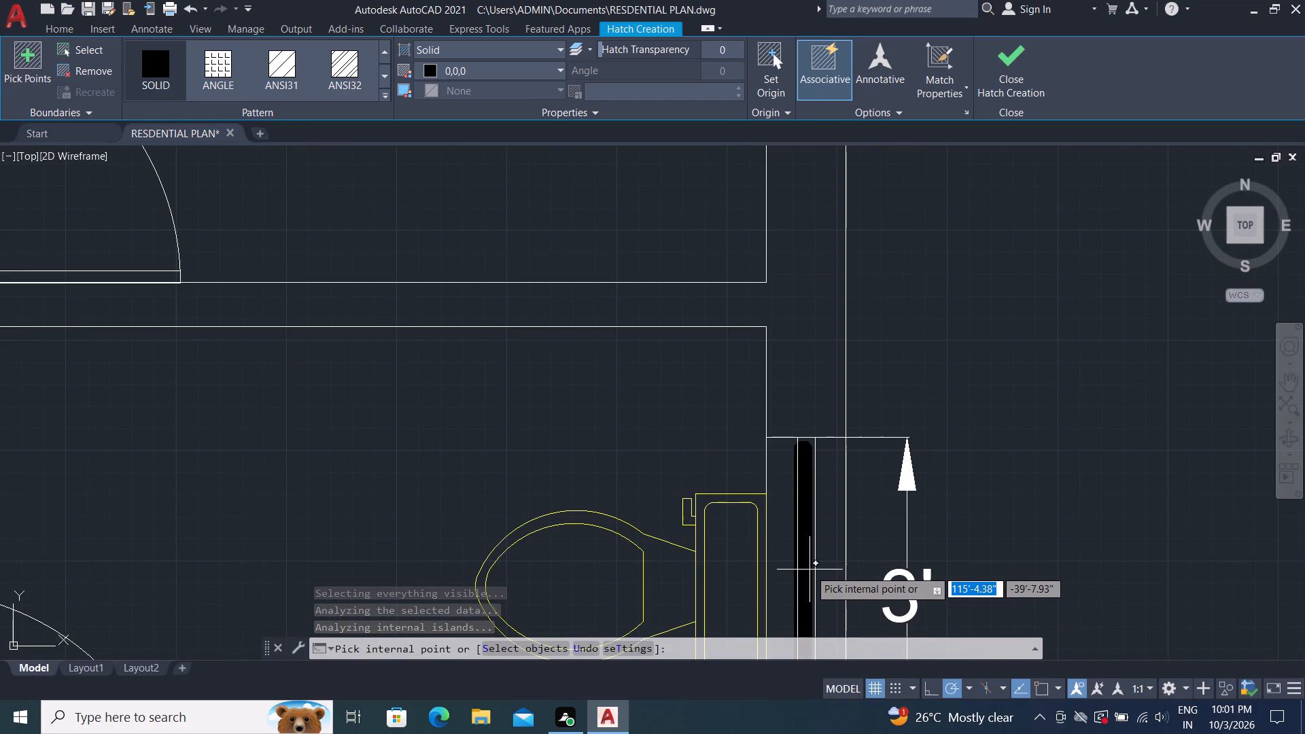
click(799, 544)
scroll(806, 537, down, 2)
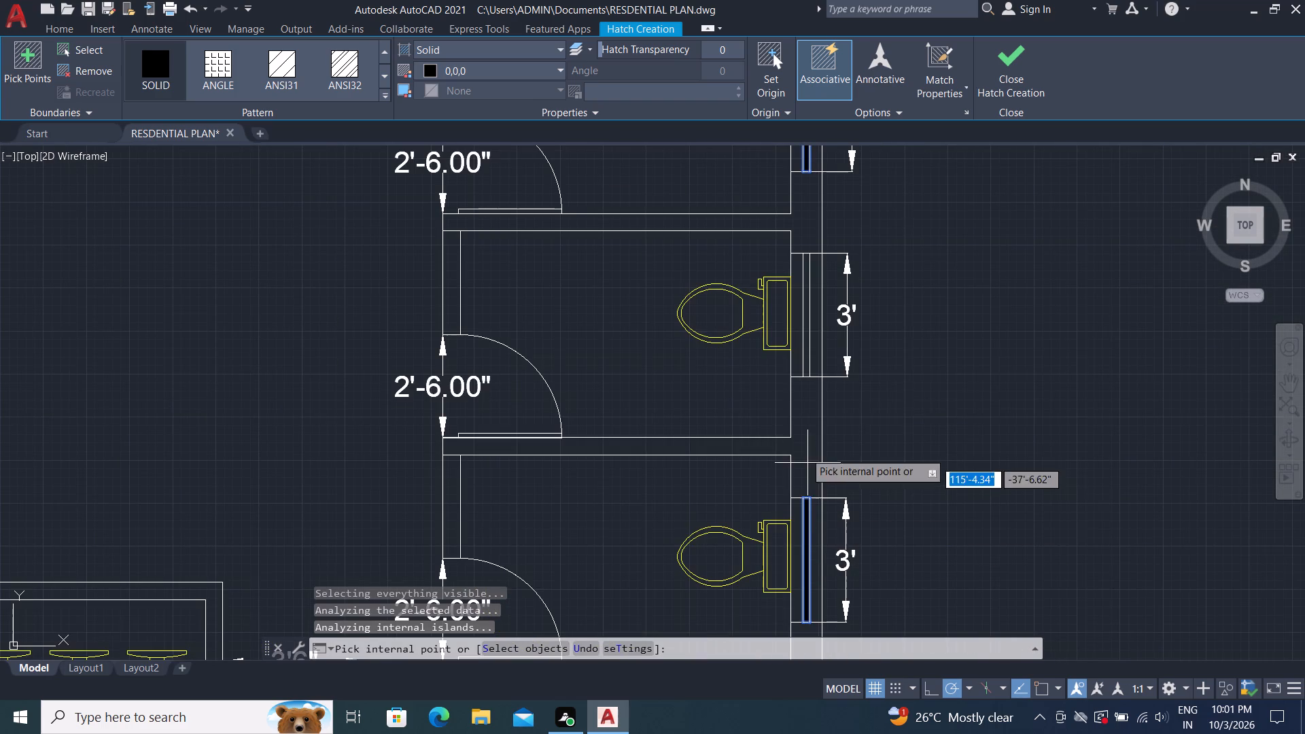
click(807, 347)
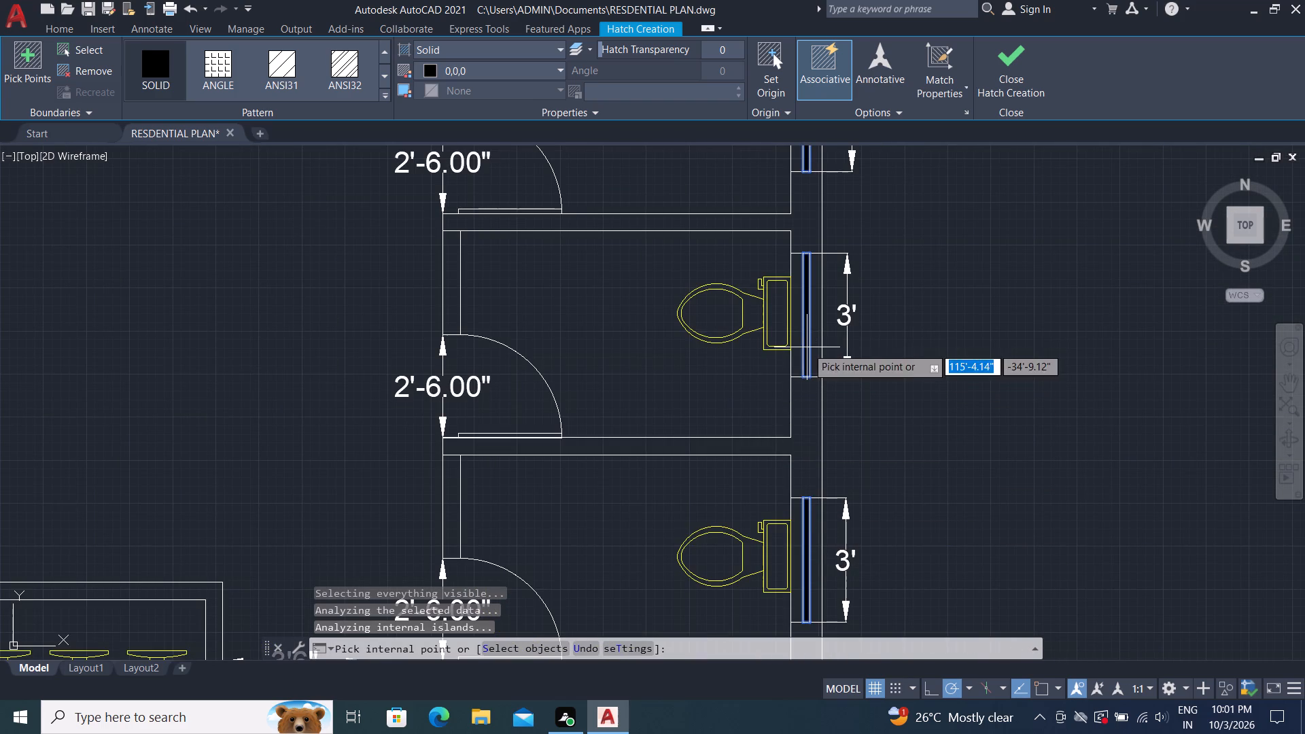
Fill the office plan's 8' and 3' west wall windows with the same solid hatch and finish the hatch.
scroll(1000, 287, down, 3)
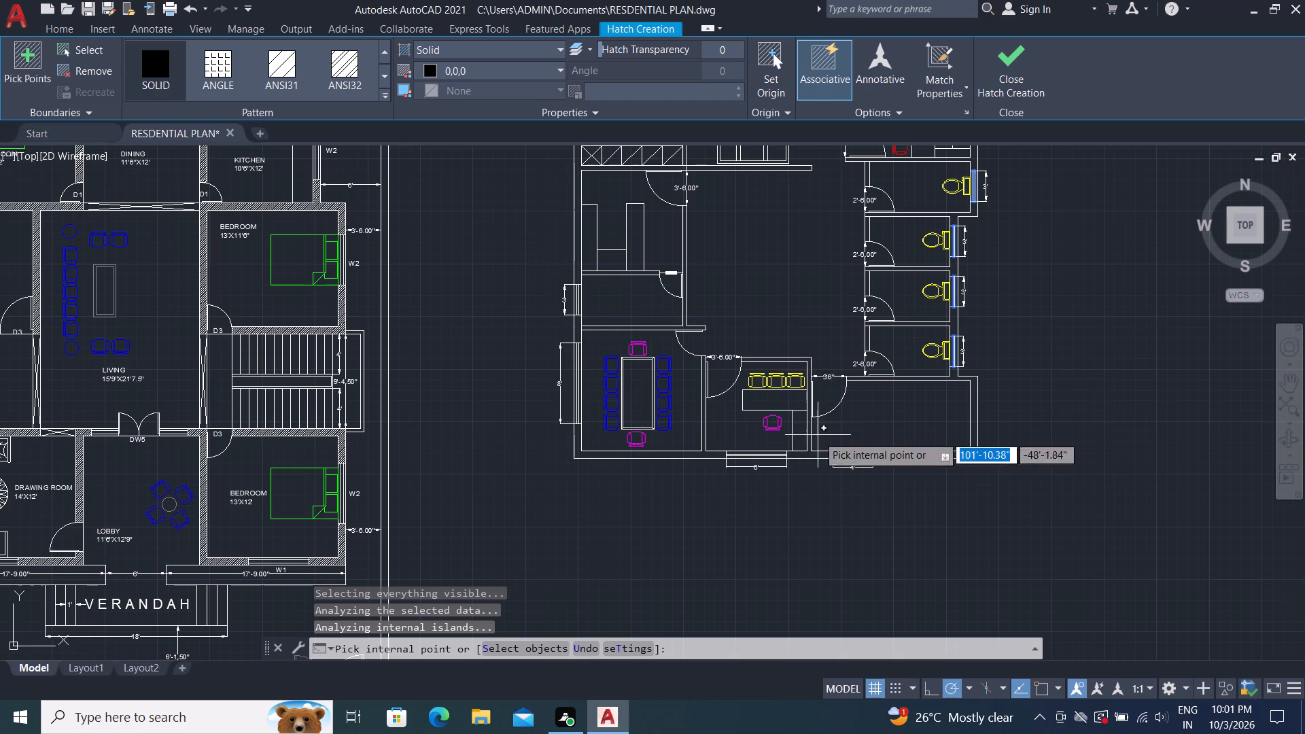
scroll(835, 438, up, 3)
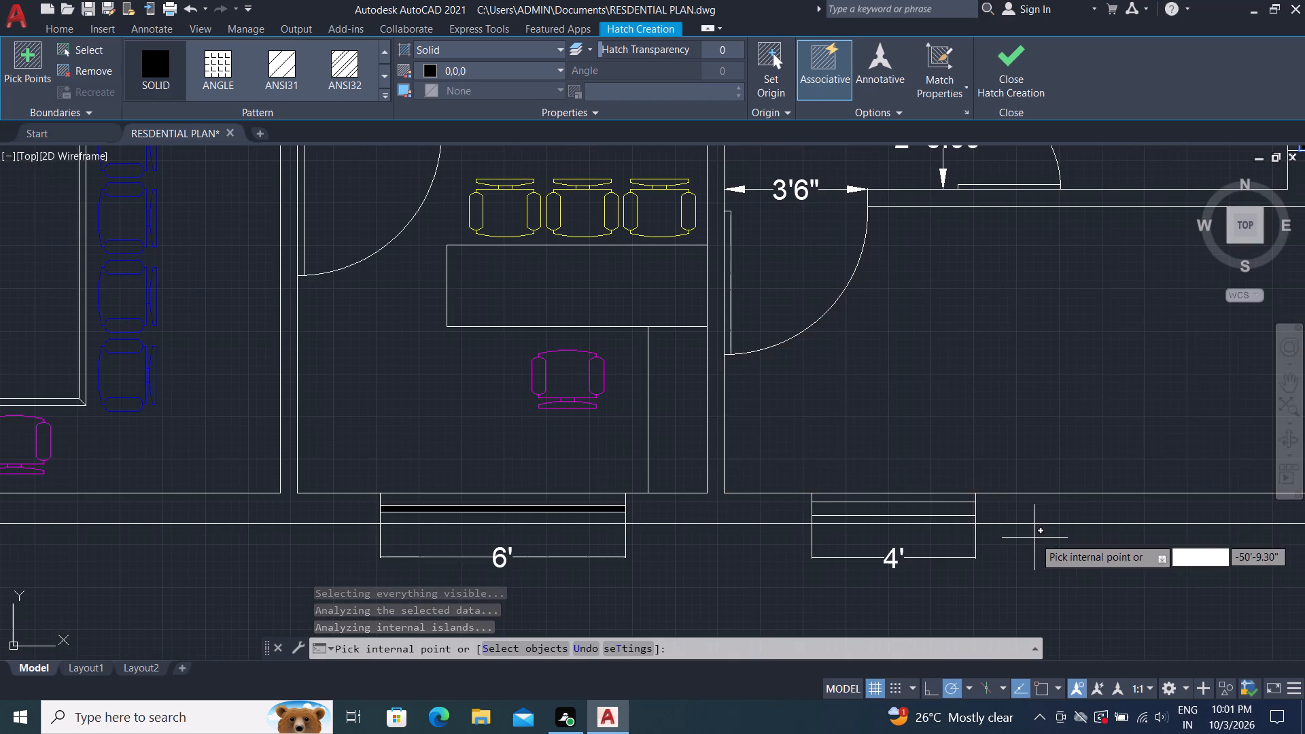
scroll(884, 487, down, 3)
scroll(599, 413, up, 2)
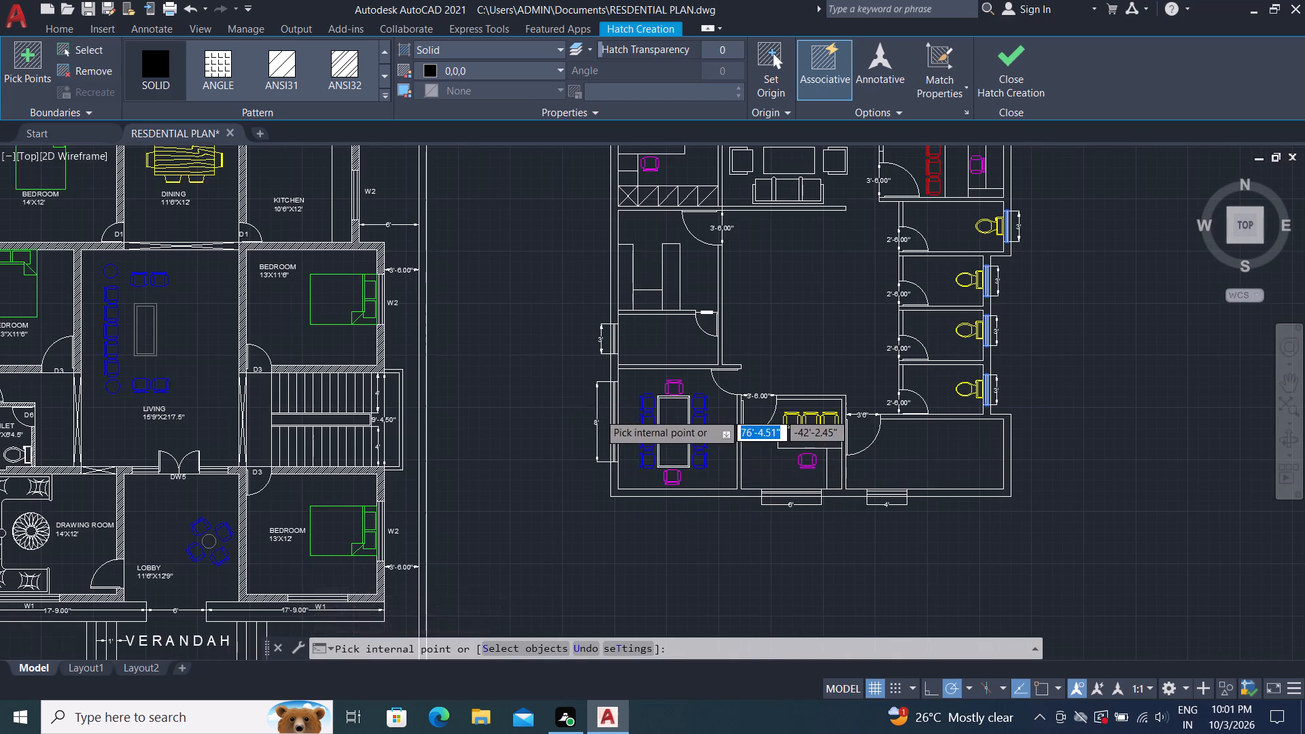
scroll(599, 413, up, 3)
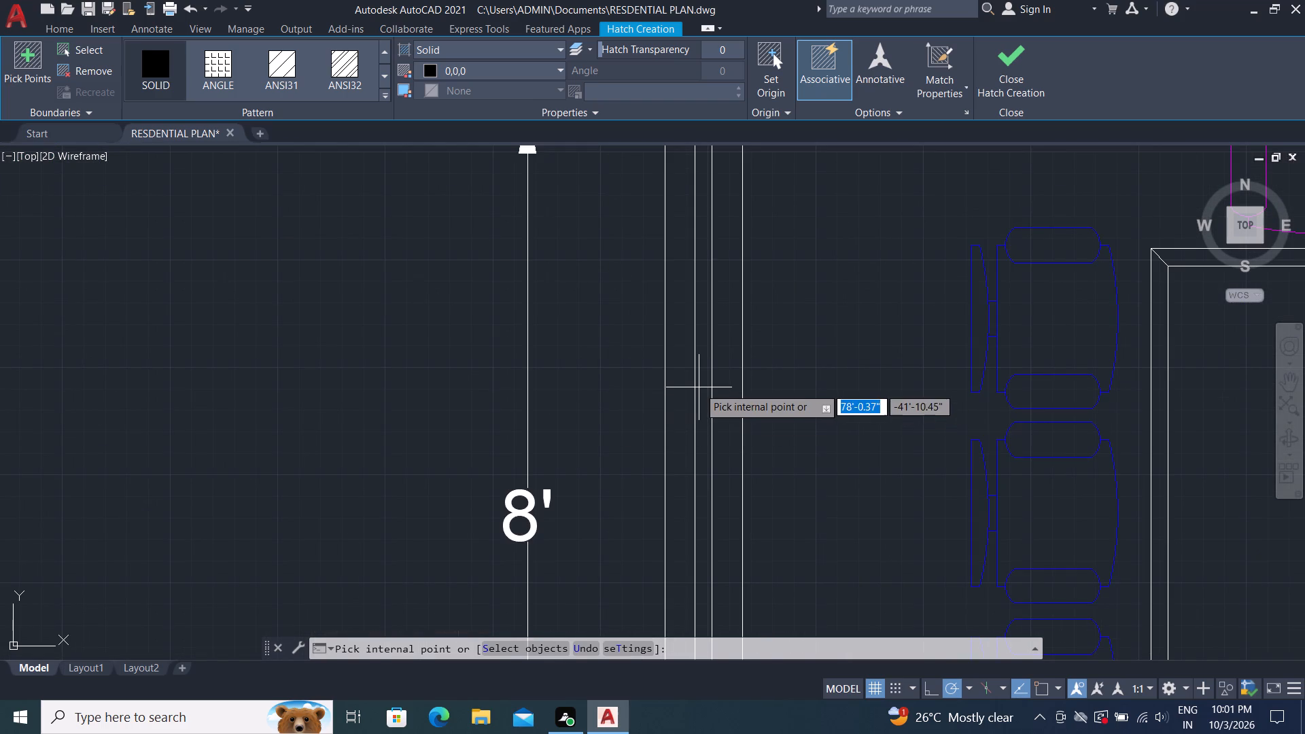
click(699, 387)
scroll(699, 387, down, 3)
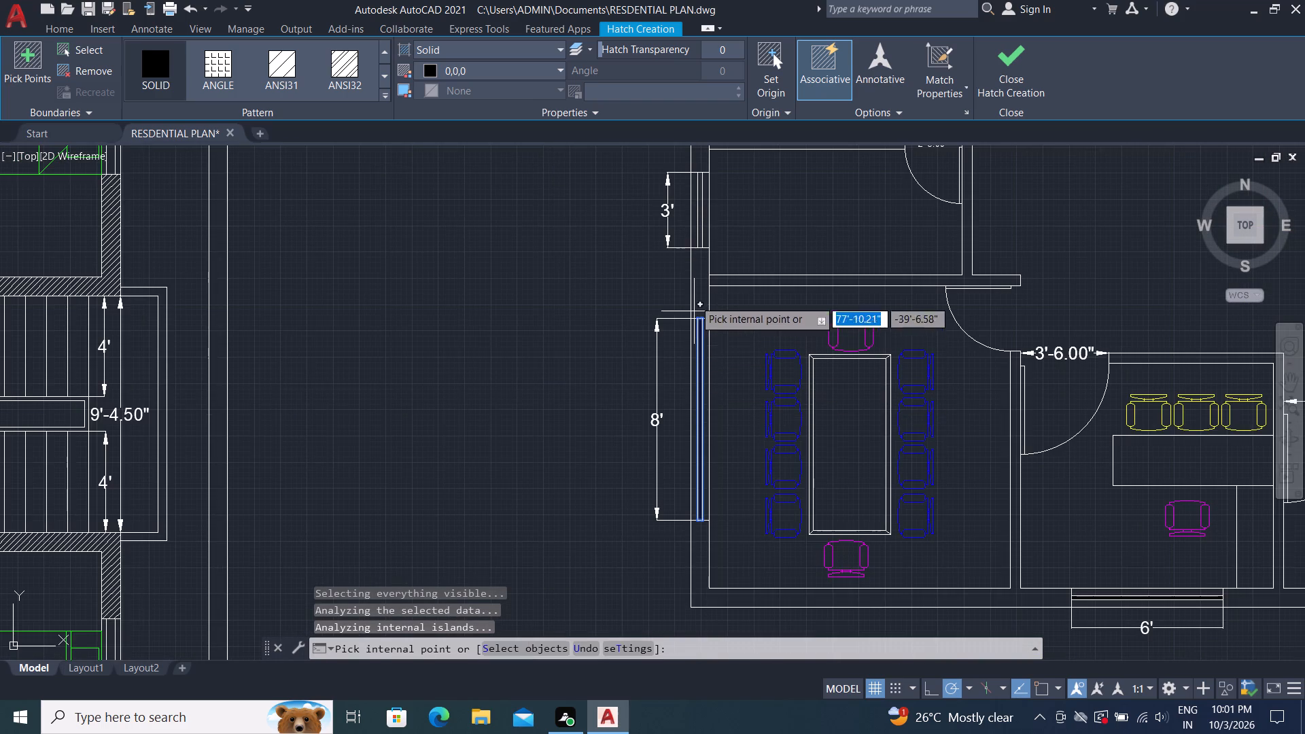
click(700, 209)
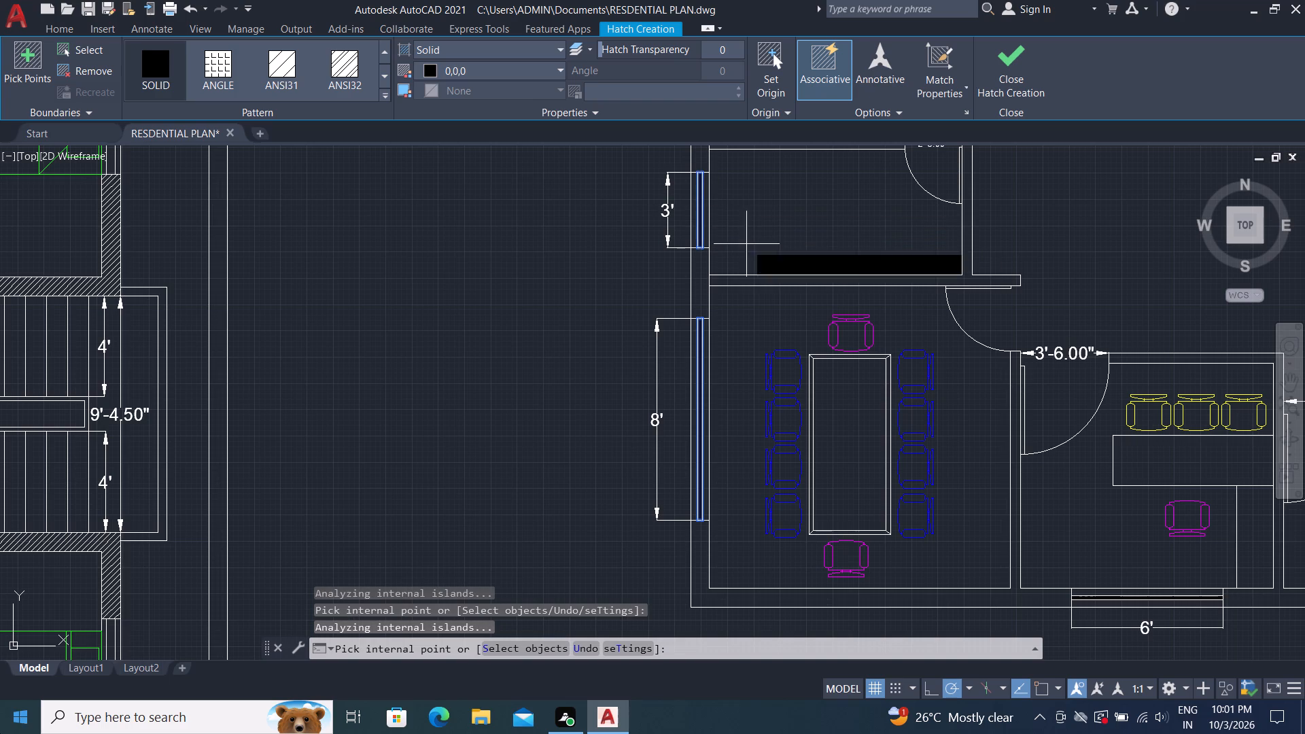
key(Escape)
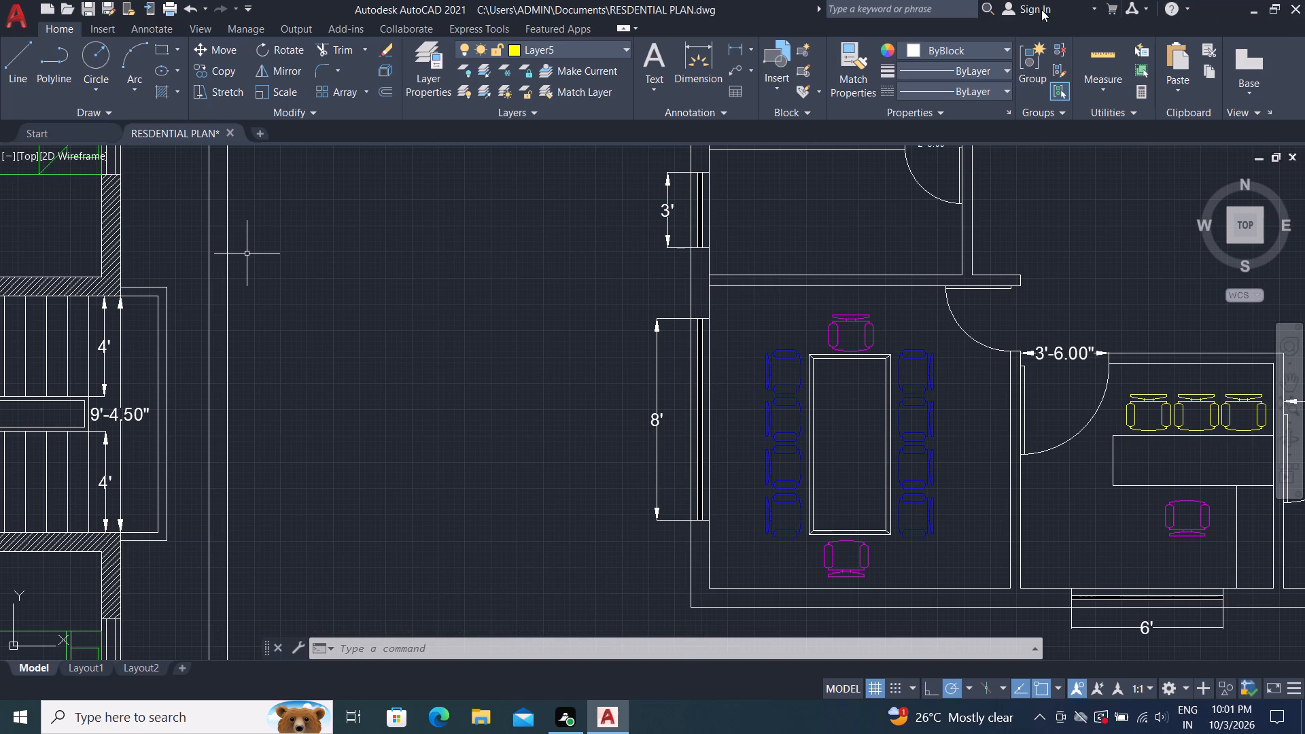
Fill the door leaves of the meeting room, the yellow-chair office and the adjoining south-east room with solid hatch.
scroll(962, 294, up, 3)
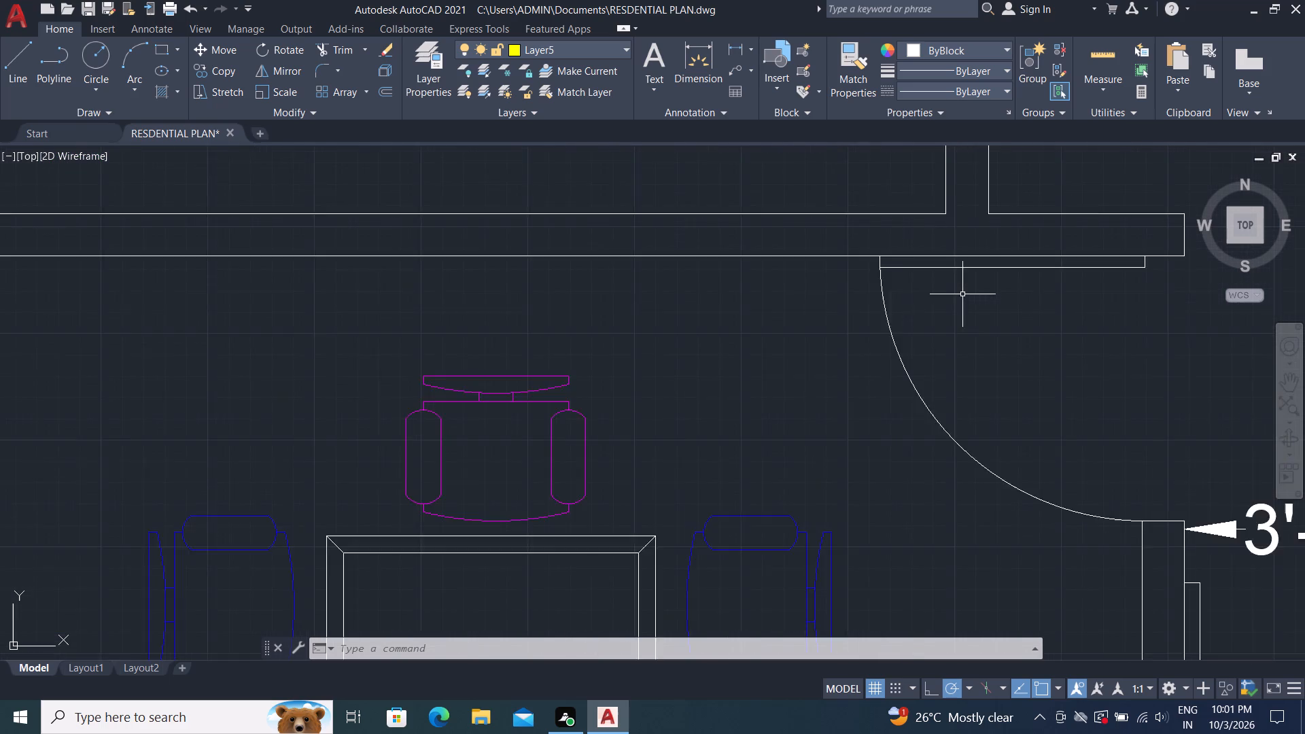
scroll(962, 294, up, 1)
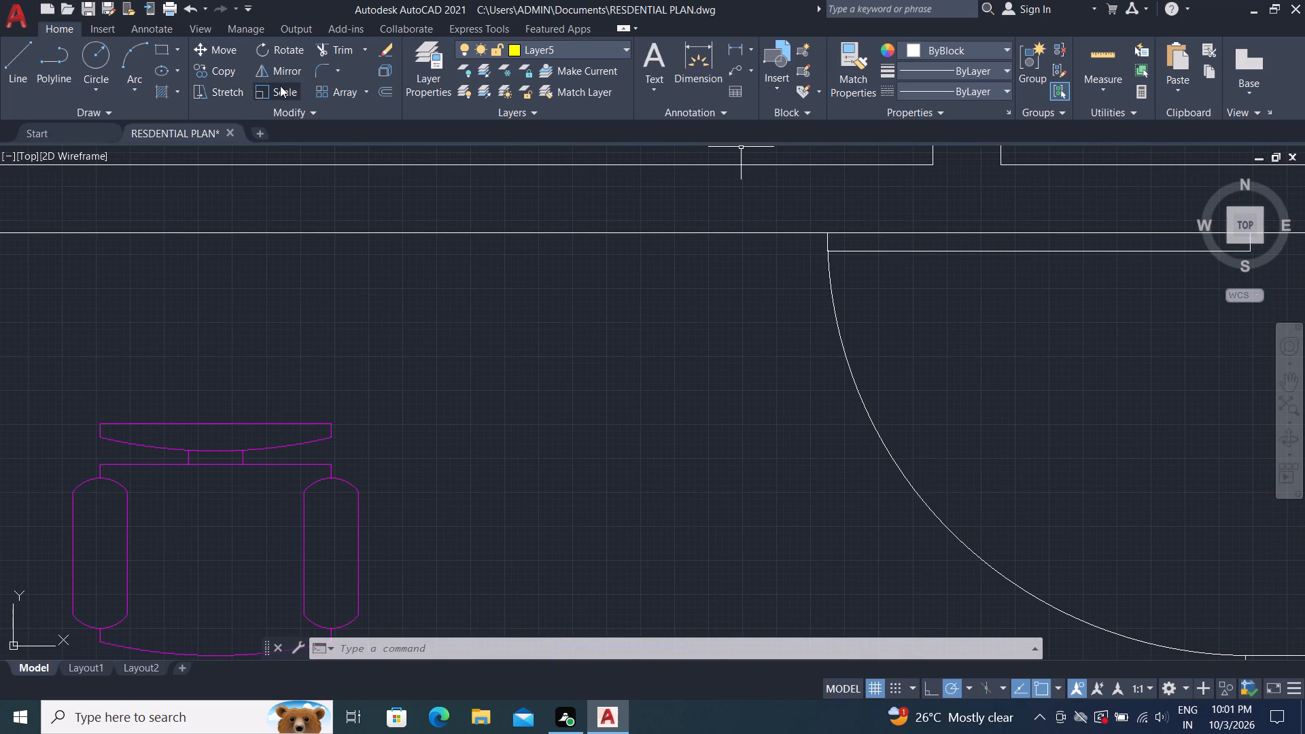
click(164, 85)
scroll(974, 333, down, 2)
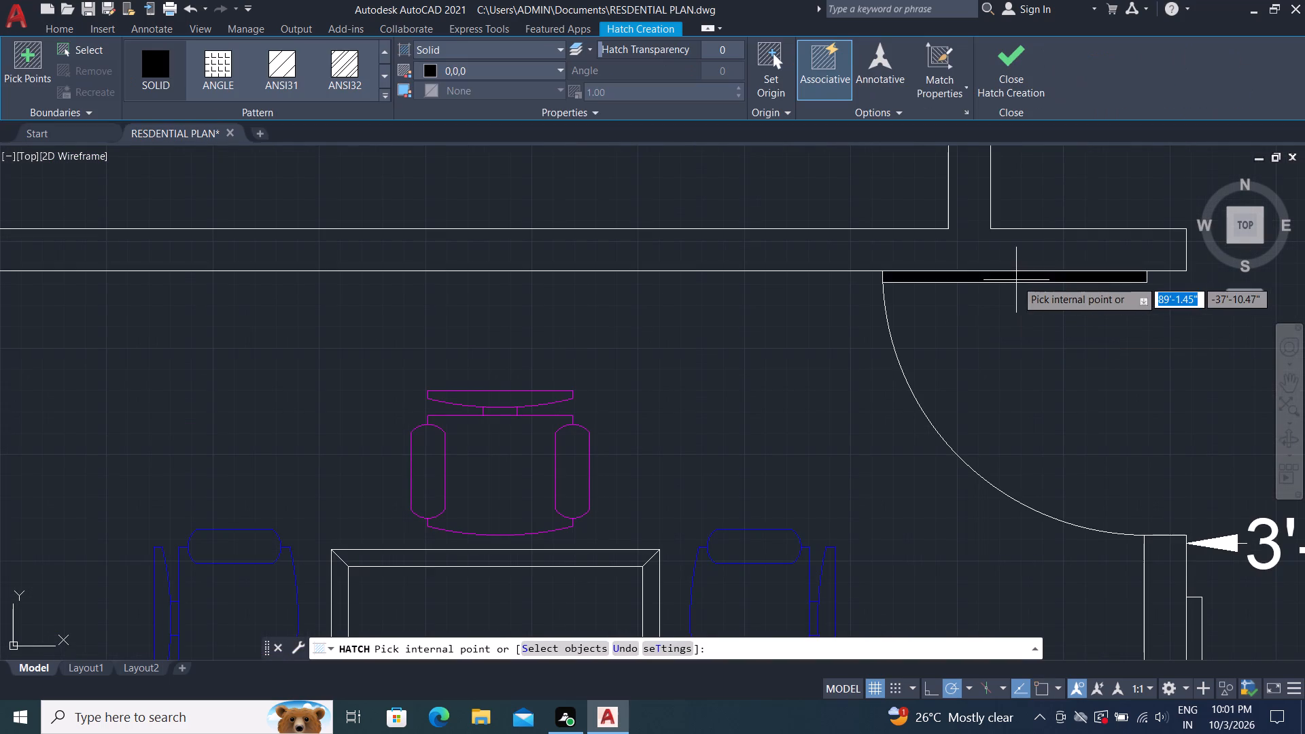
click(1016, 280)
scroll(975, 385, down, 3)
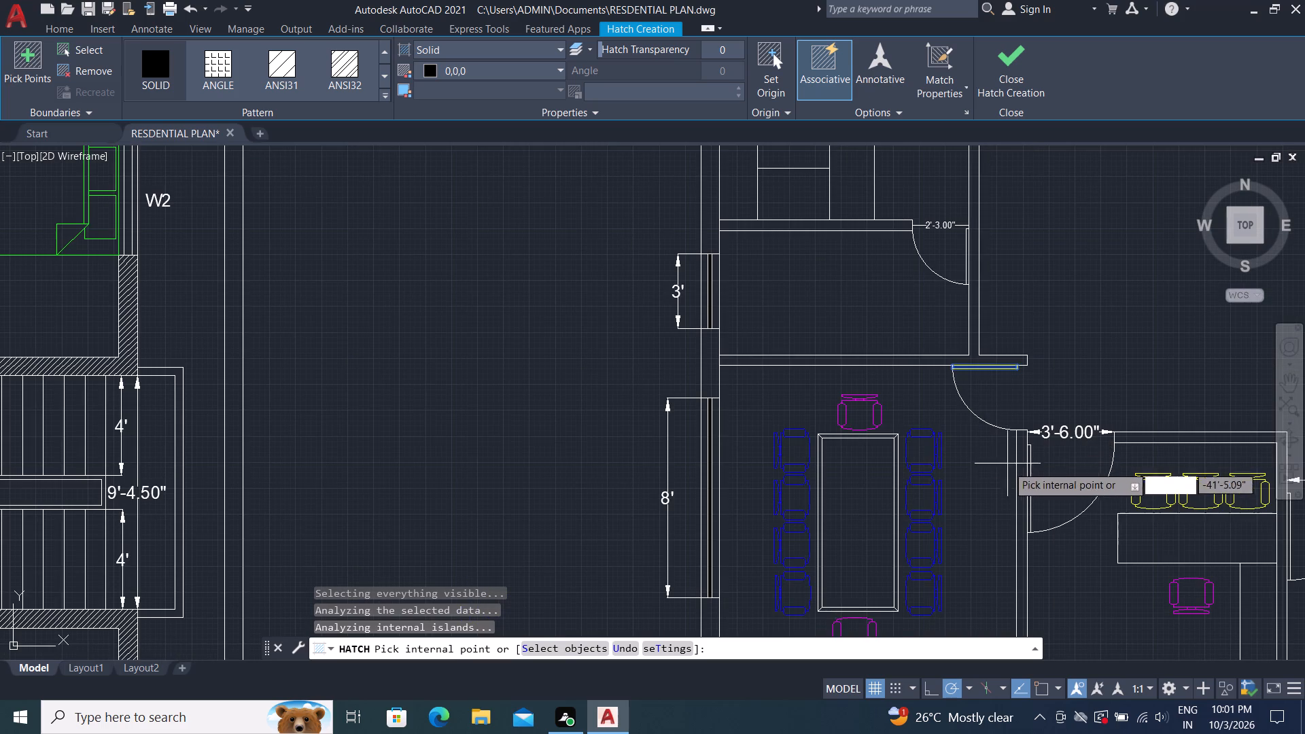
scroll(1030, 491, up, 4)
click(998, 455)
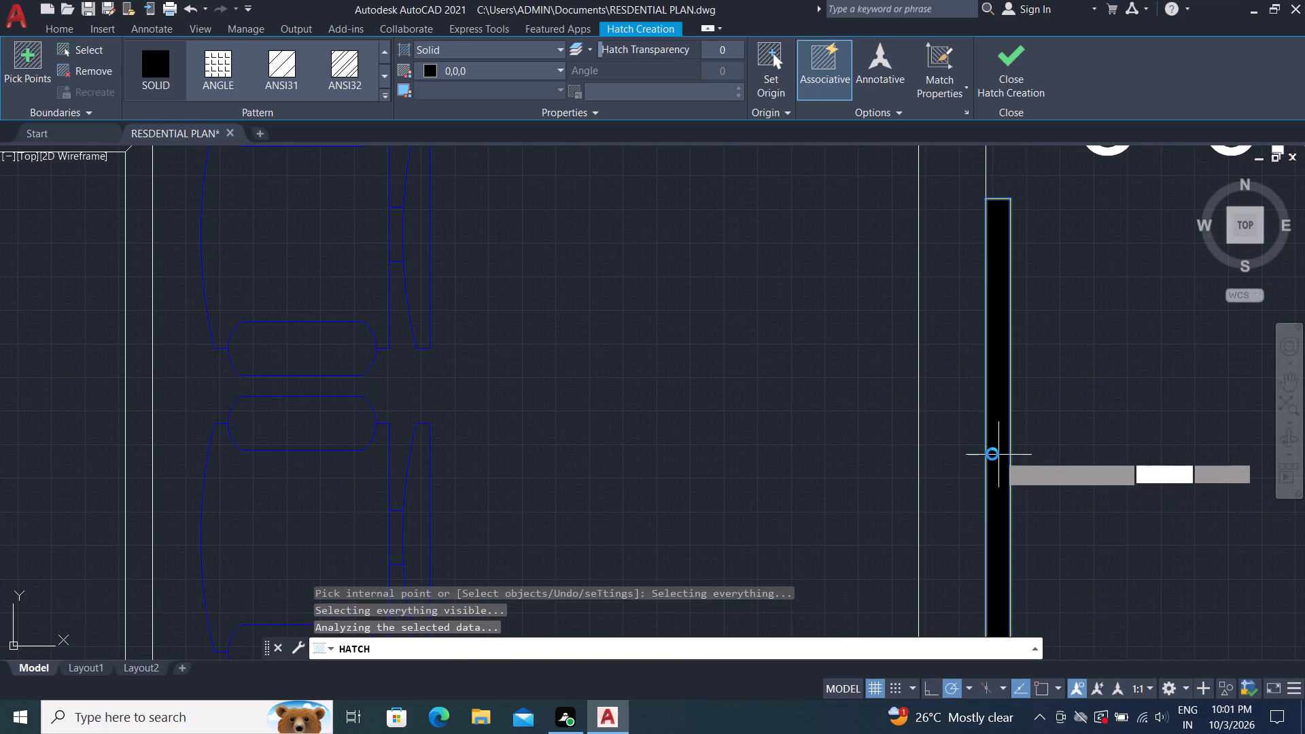
scroll(750, 325, down, 6)
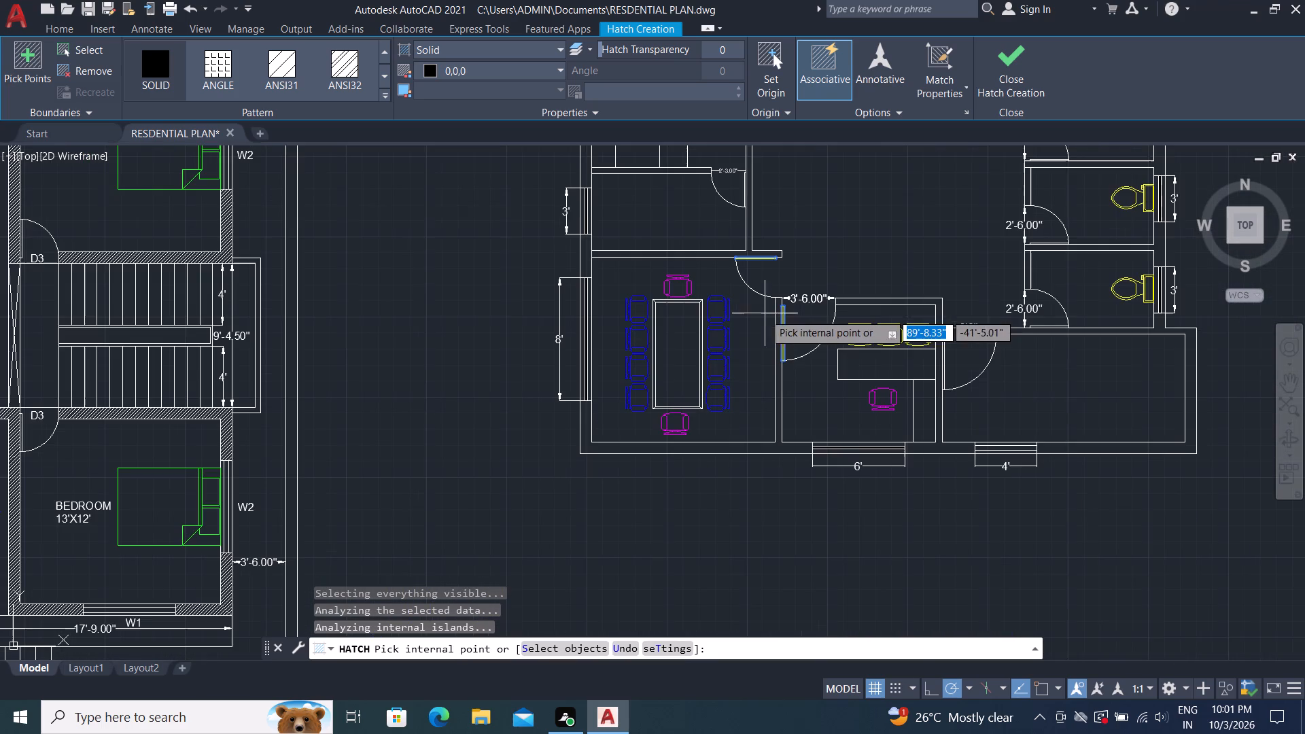
scroll(956, 358, up, 4)
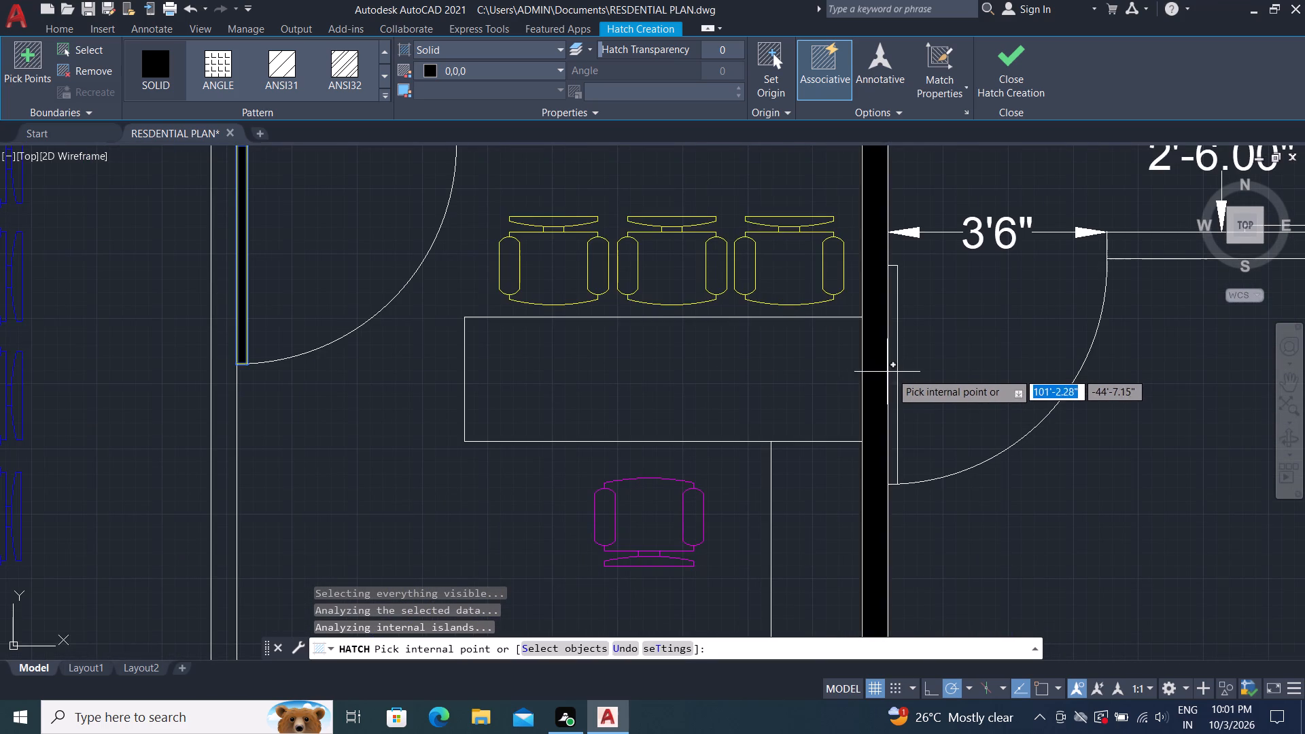
click(892, 374)
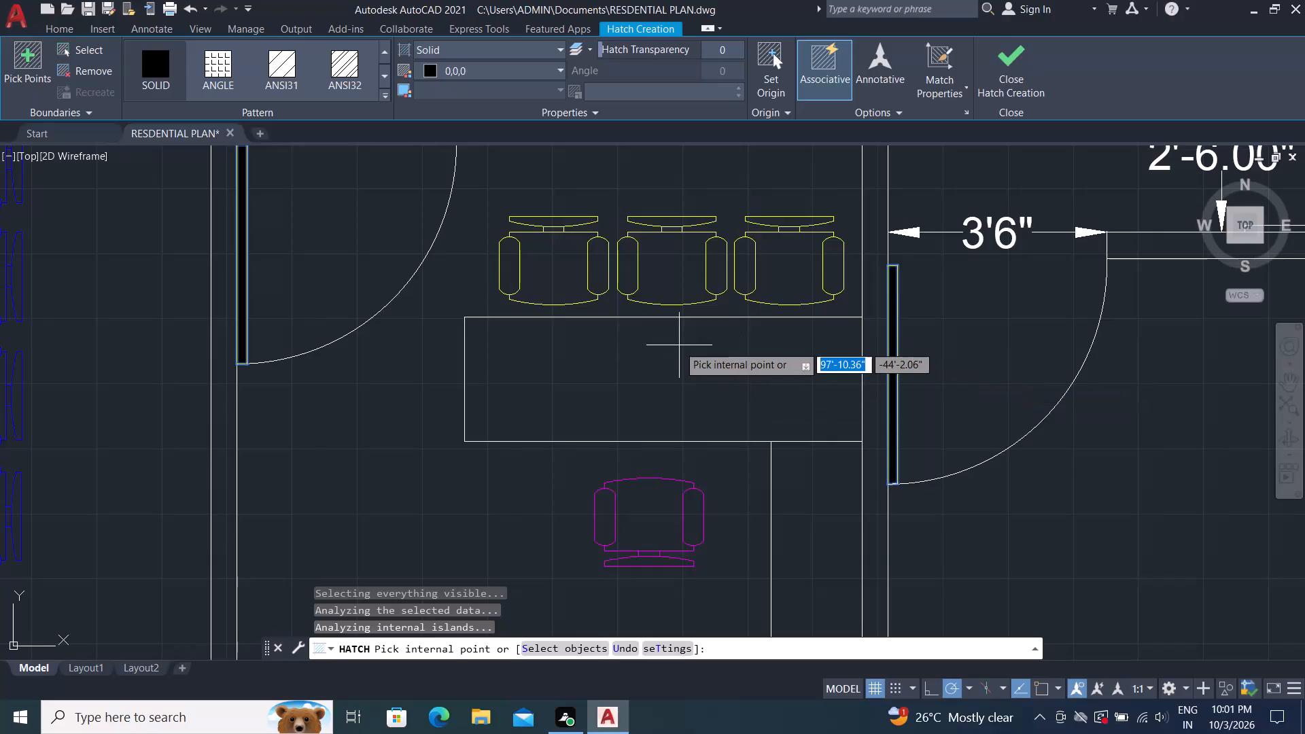
Fill the door leaves of the two southernmost toilets in the office plan with solid hatch.
scroll(678, 345, down, 2)
scroll(1043, 307, down, 2)
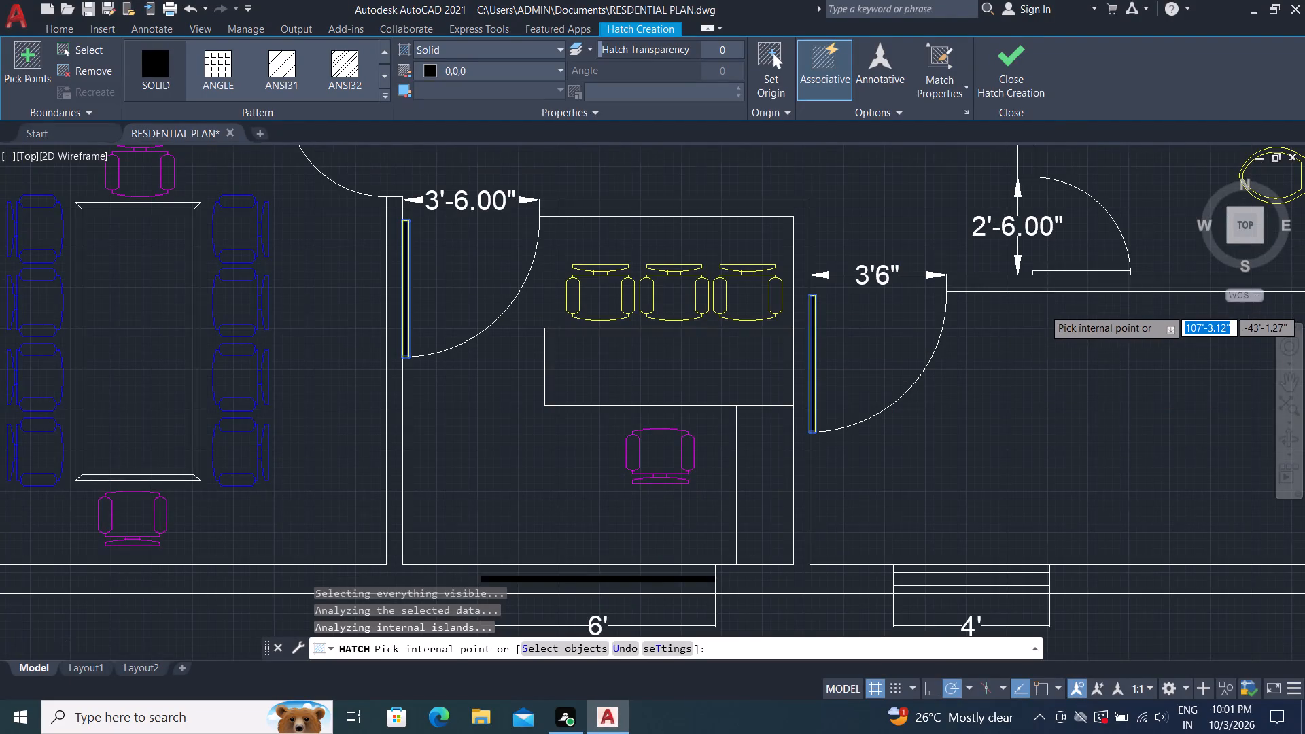
scroll(1050, 295, up, 4)
scroll(1062, 252, down, 1)
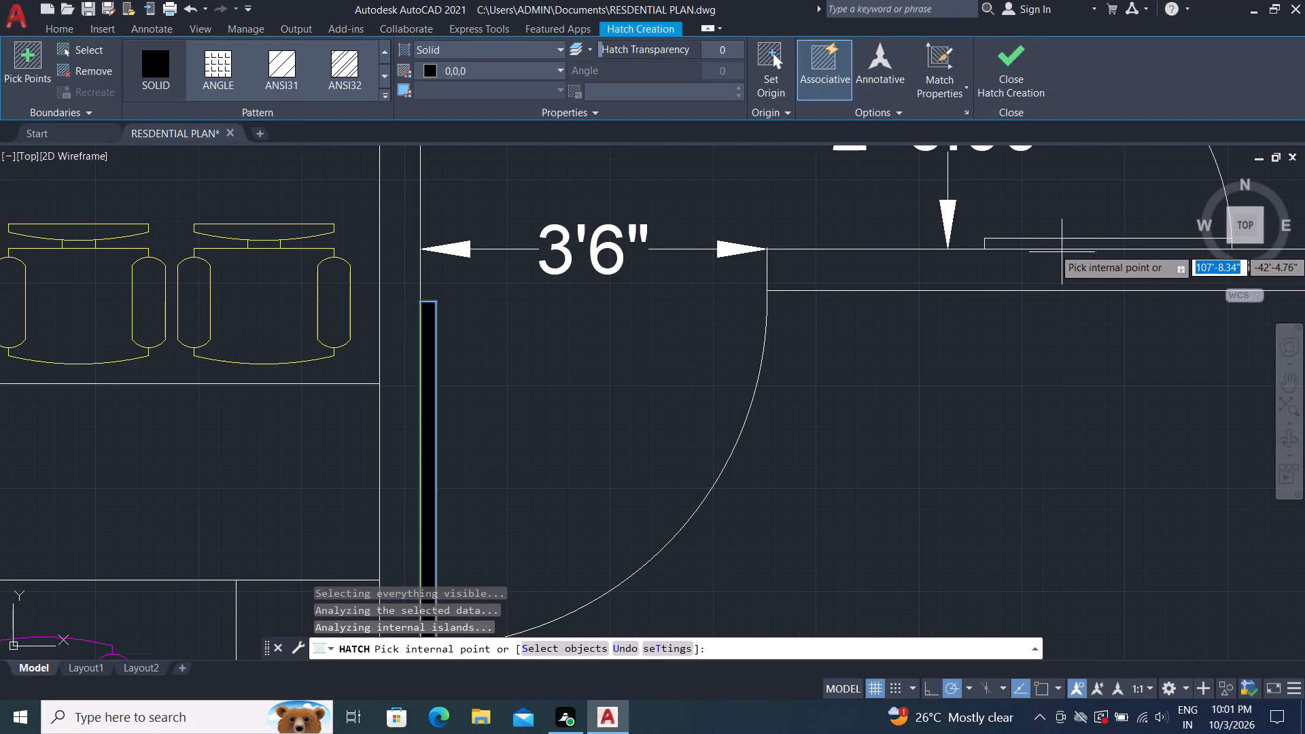
click(1062, 242)
scroll(1003, 414, down, 3)
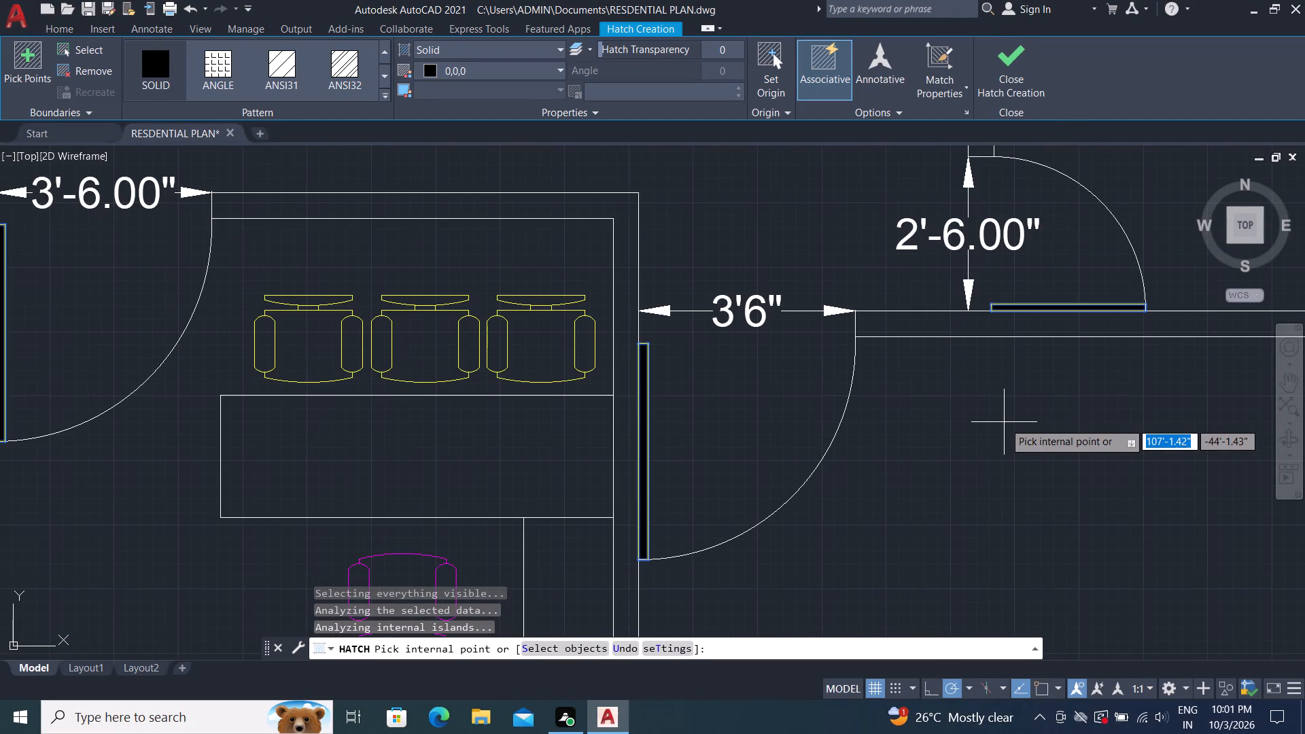
scroll(997, 396, down, 2)
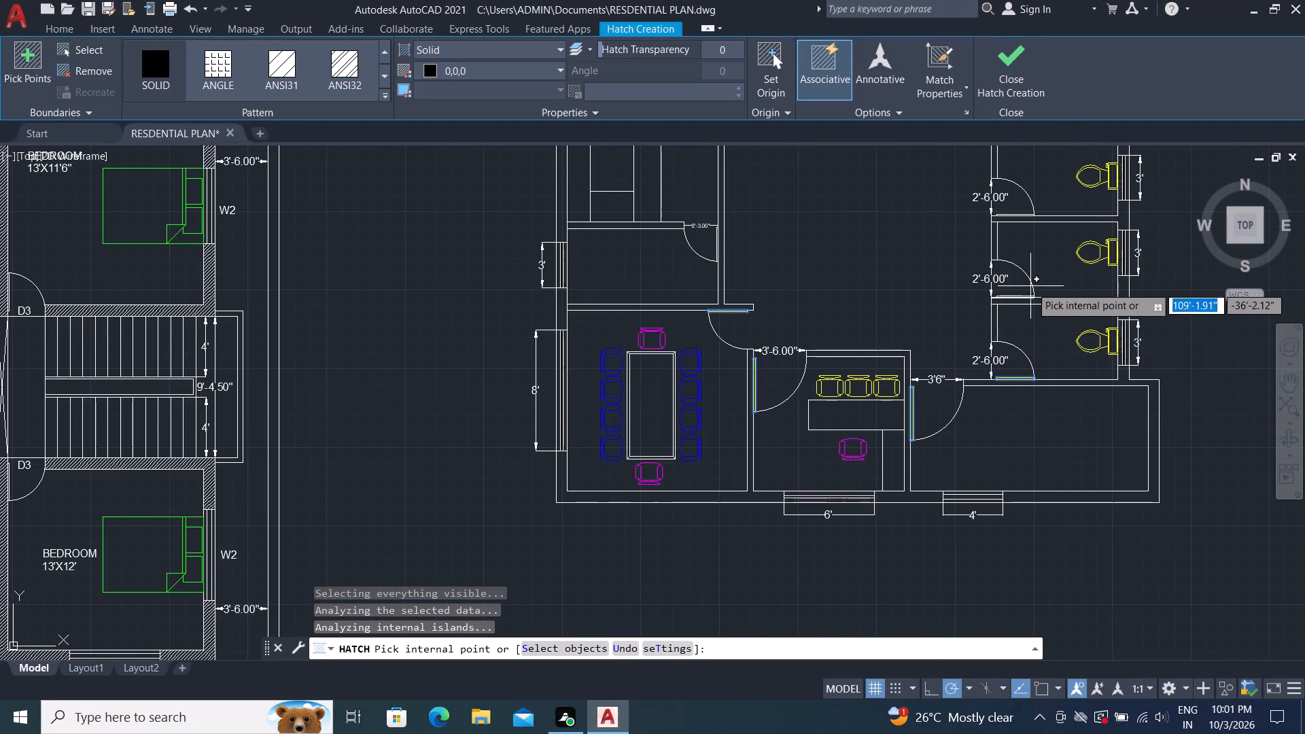
scroll(1030, 286, up, 3)
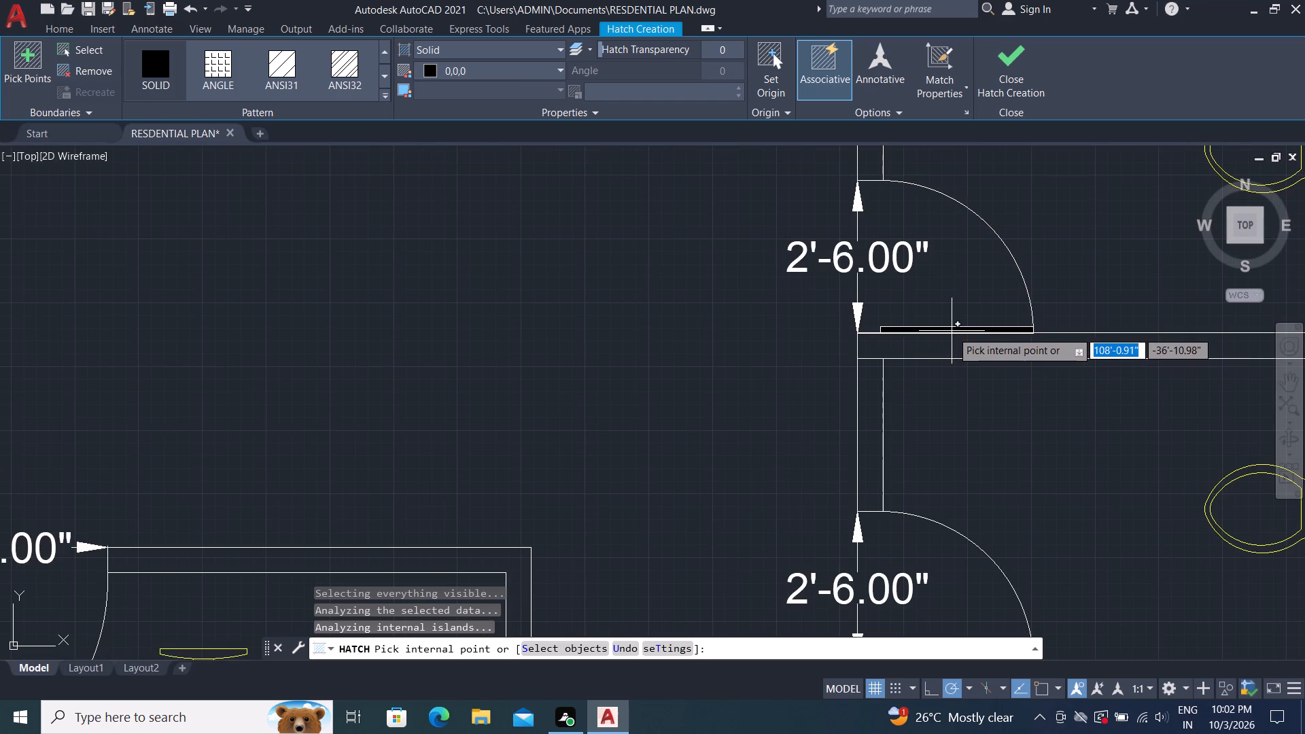
click(952, 331)
scroll(956, 444, down, 4)
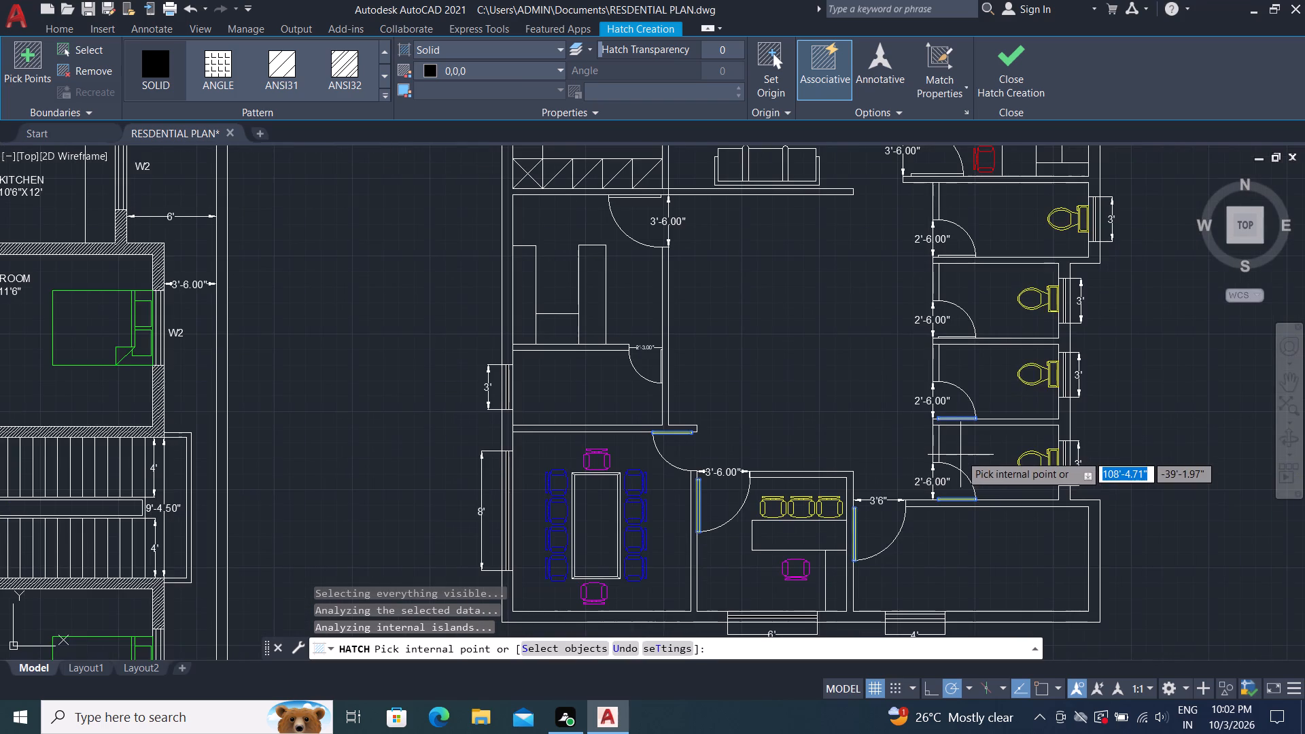
Fill the door leaves of the red-chair office and the two northern toilets with solid hatch.
scroll(949, 278, up, 5)
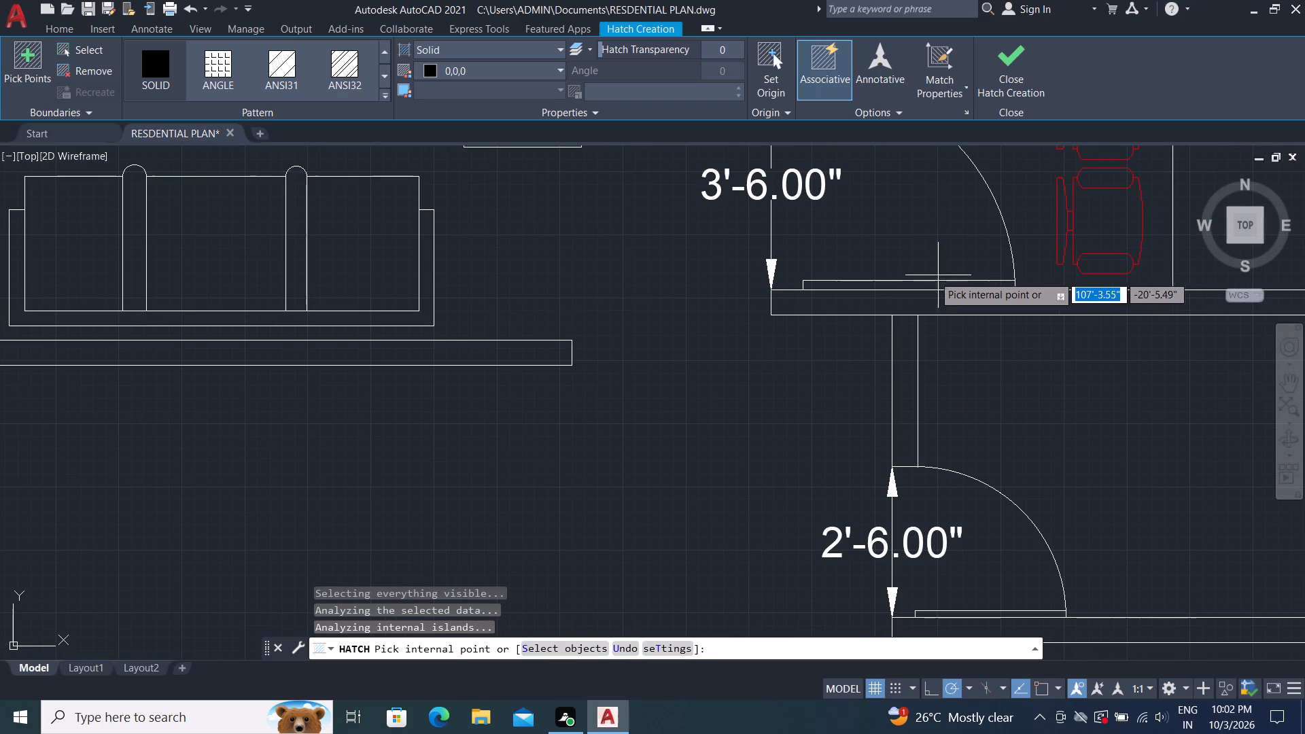
click(924, 285)
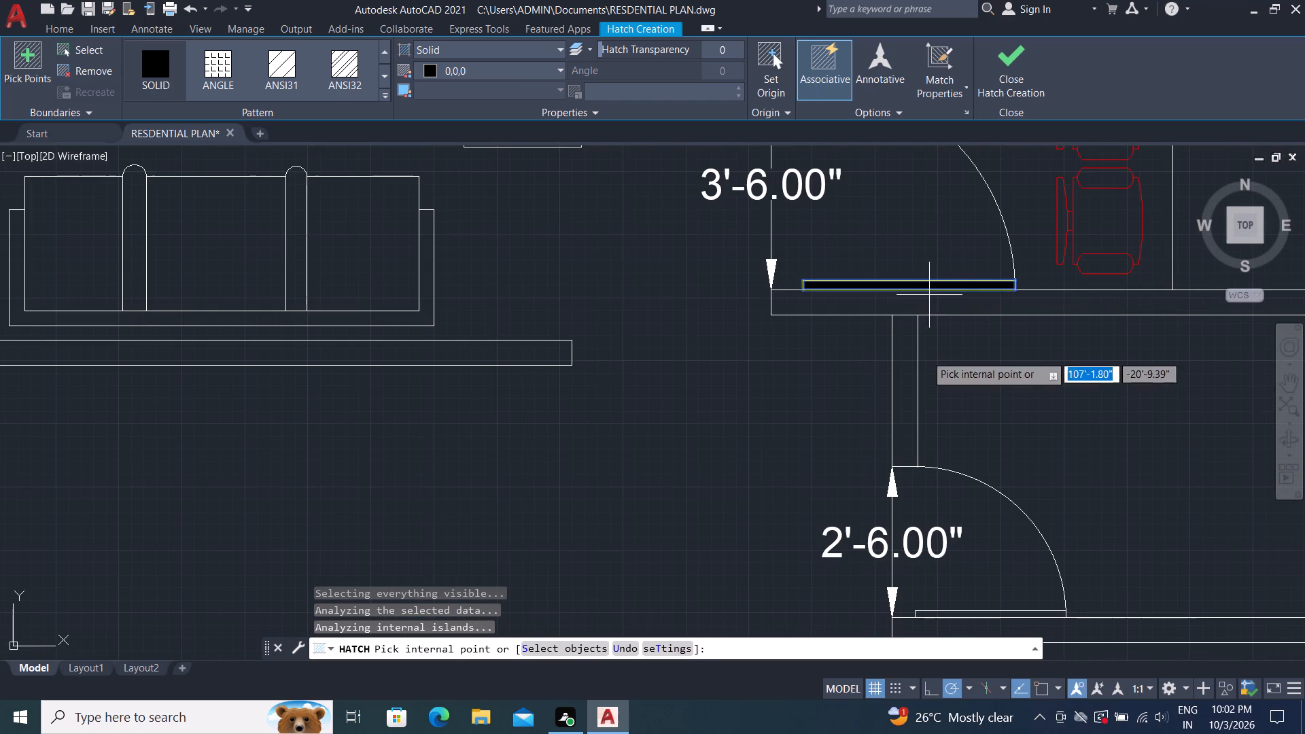
scroll(942, 423, down, 2)
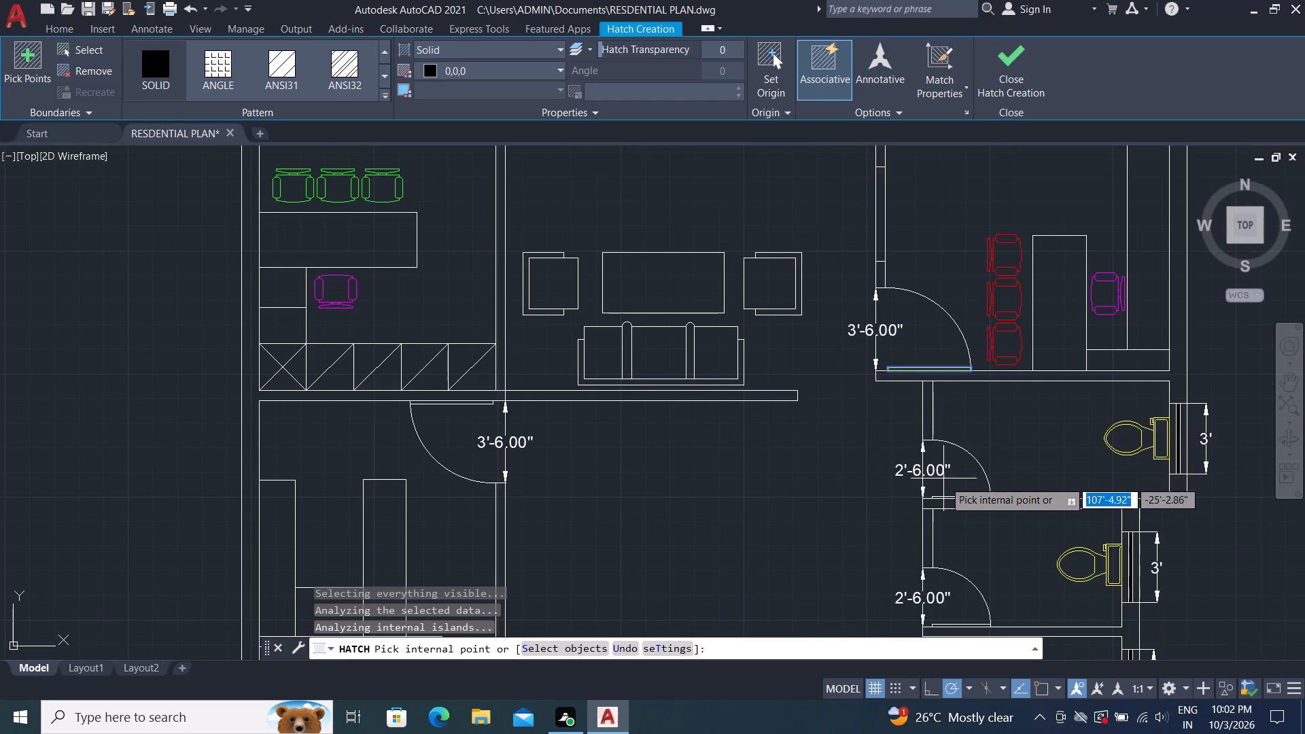
scroll(943, 491, up, 3)
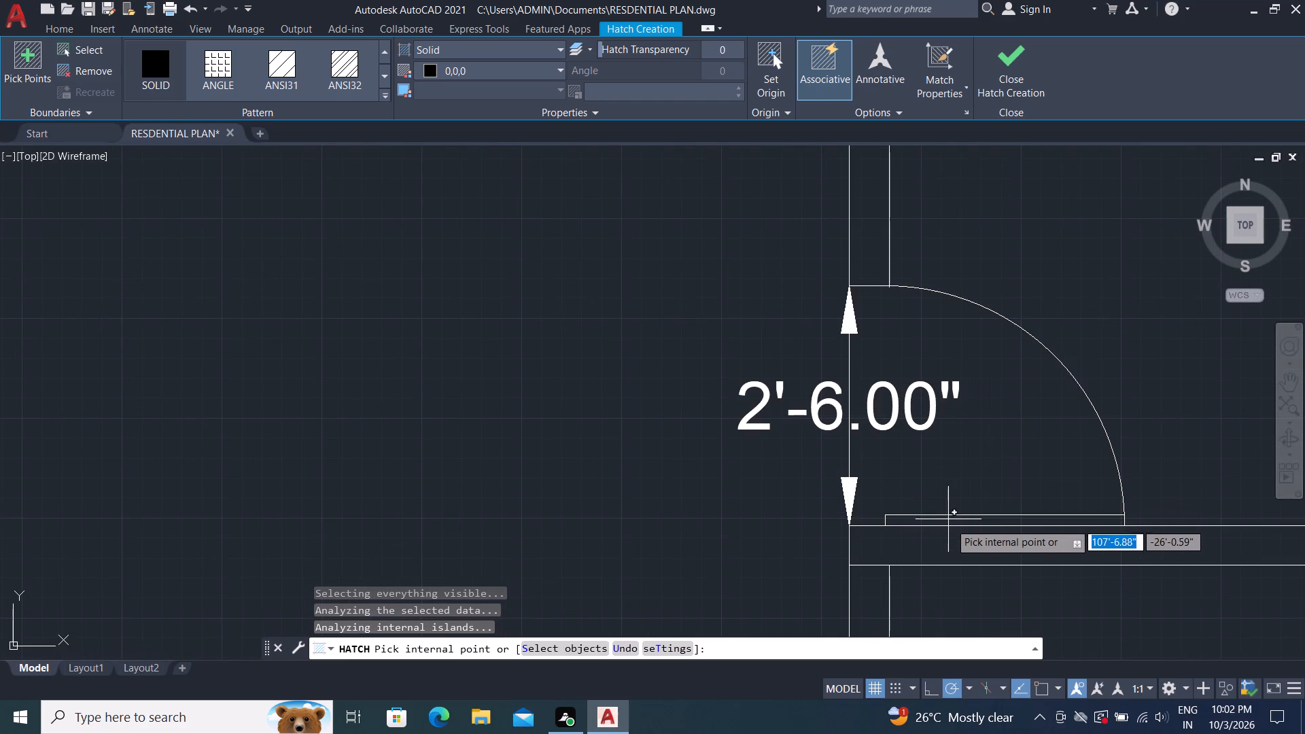
click(946, 519)
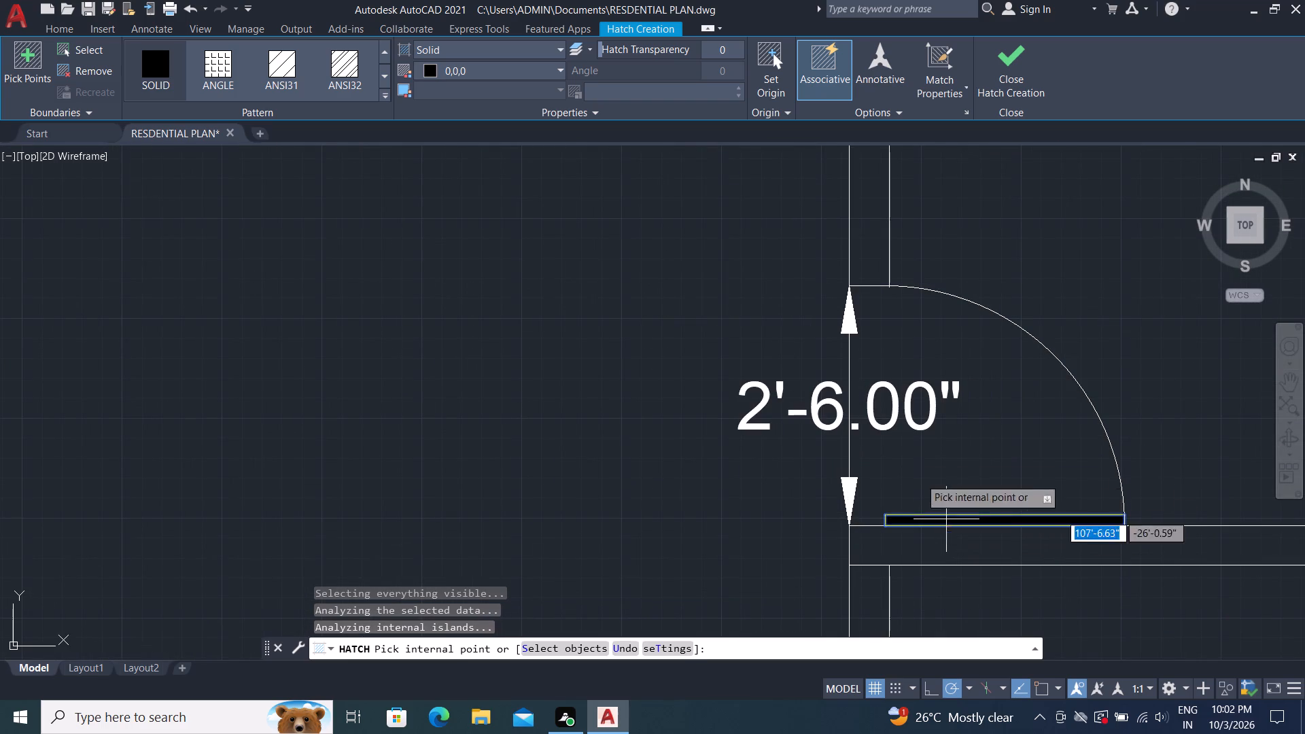
scroll(779, 257, down, 3)
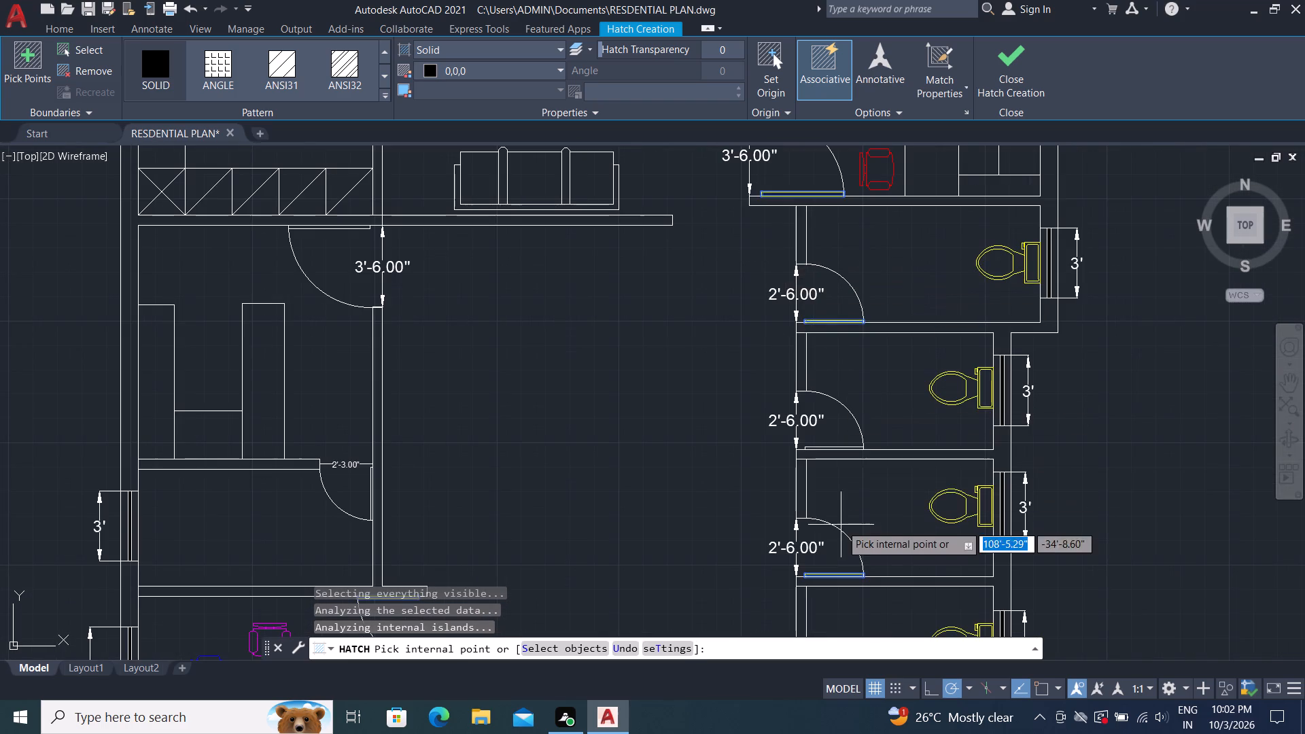
scroll(841, 510, up, 4)
scroll(806, 262, down, 2)
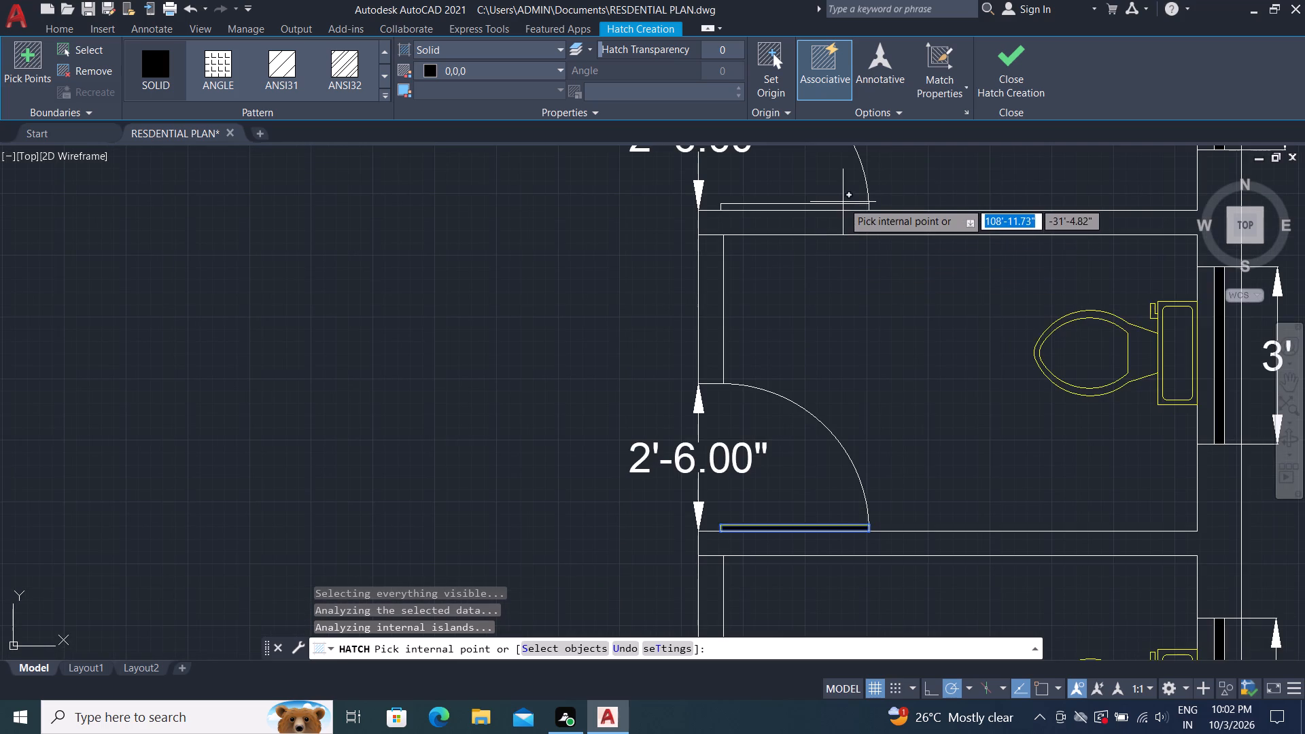
click(833, 206)
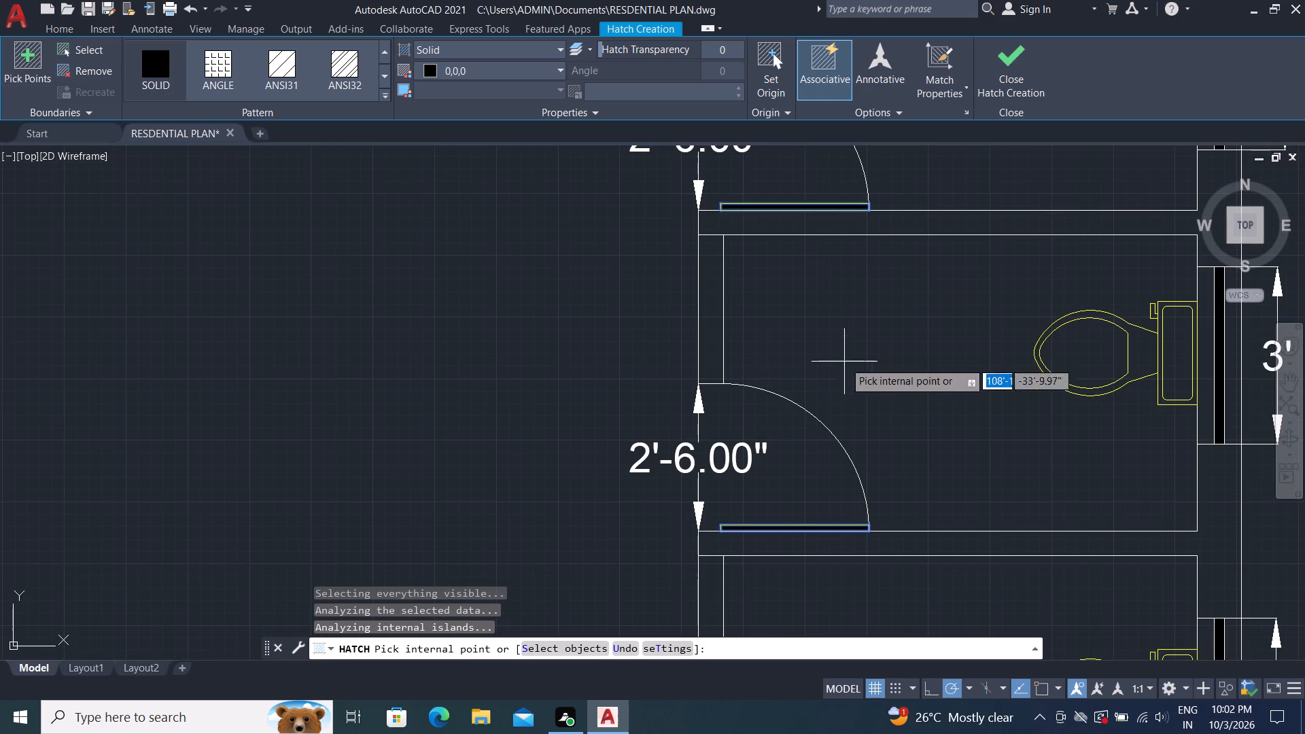
Fill the 2'-3" and 3'-6" door leaves of the west-side rooms north of the meeting room with solid hatch.
scroll(865, 410, down, 3)
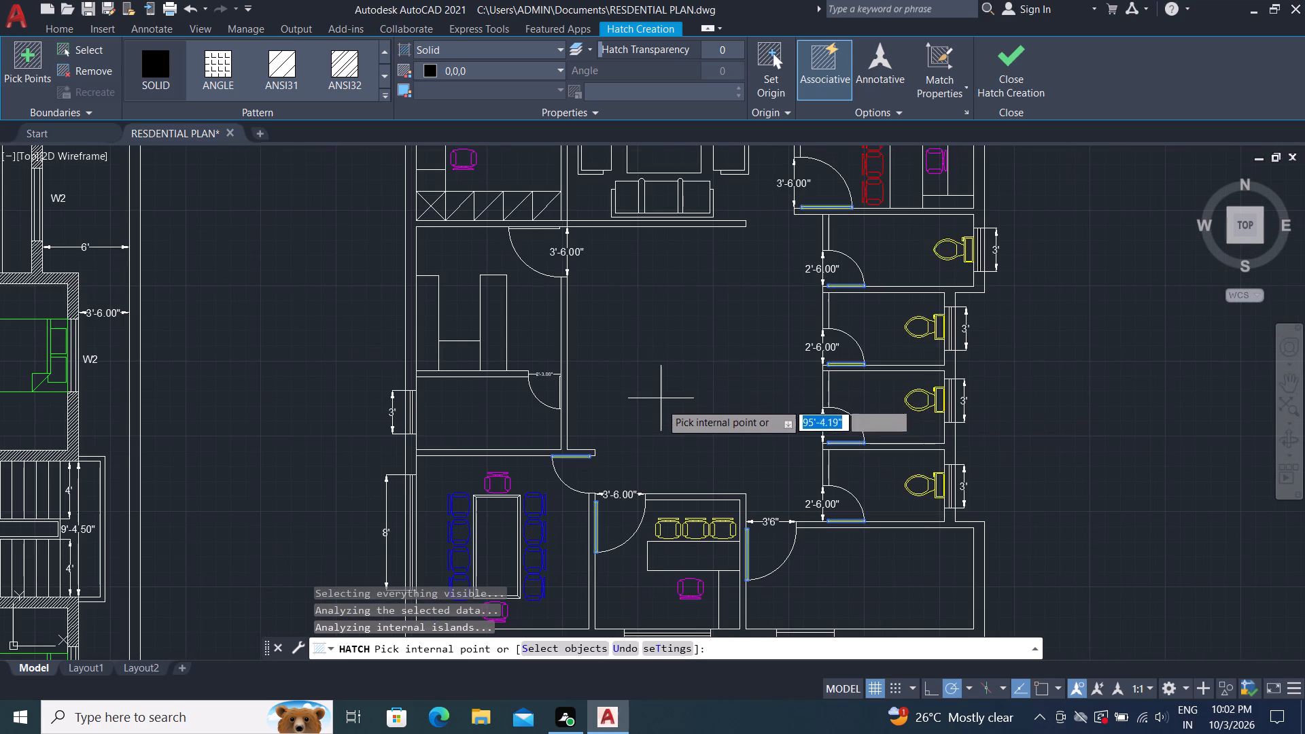
scroll(532, 383, up, 4)
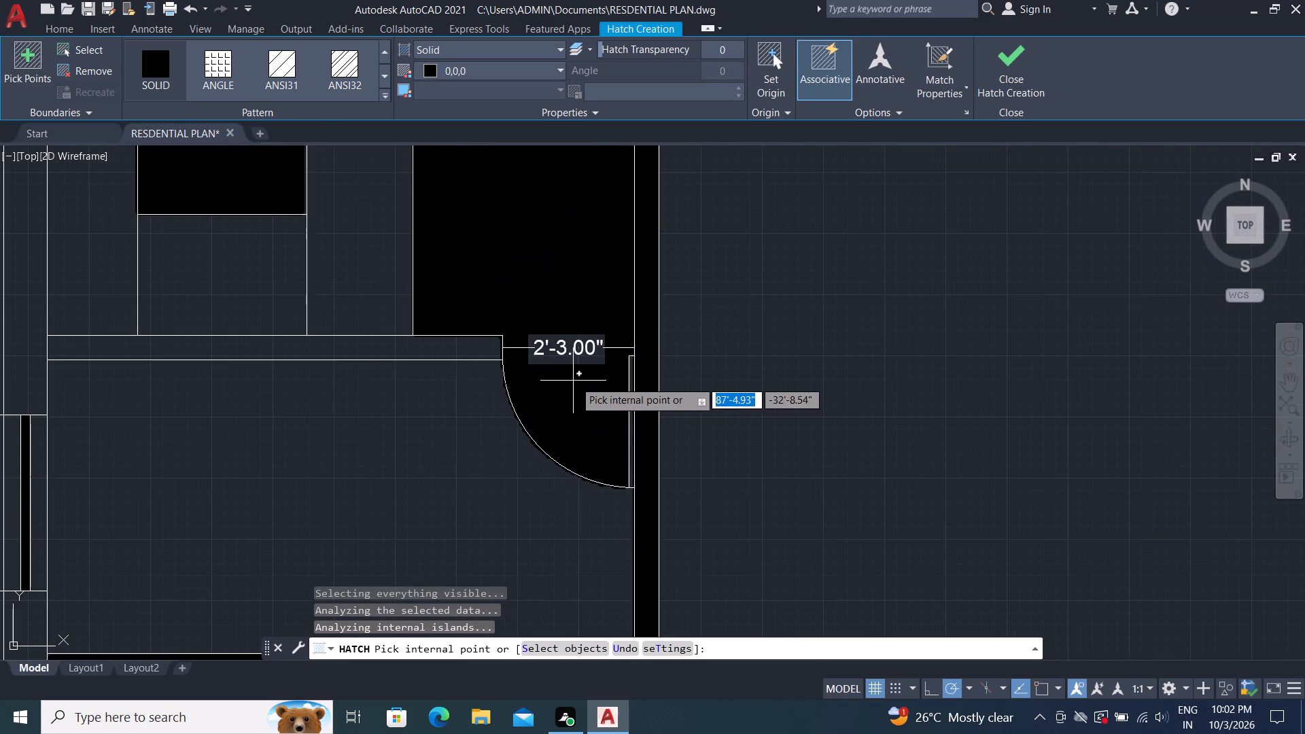
click(632, 416)
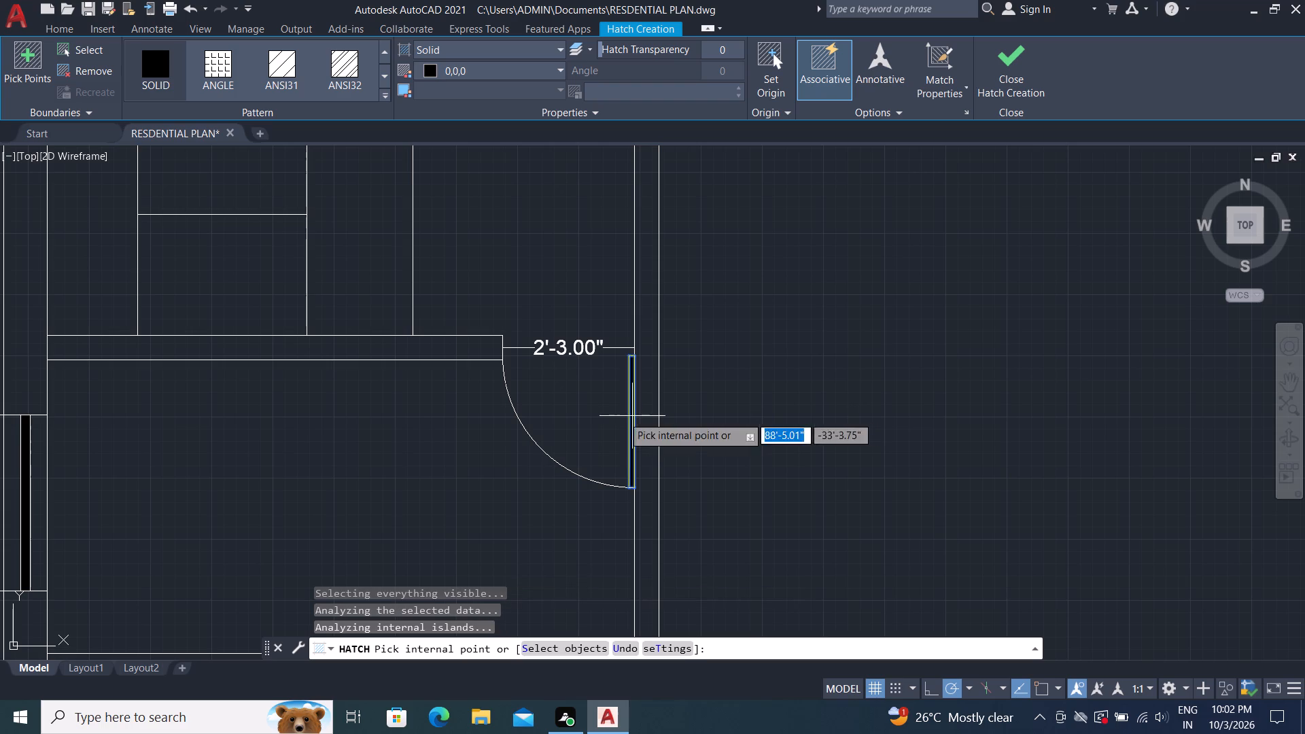
scroll(954, 429, down, 3)
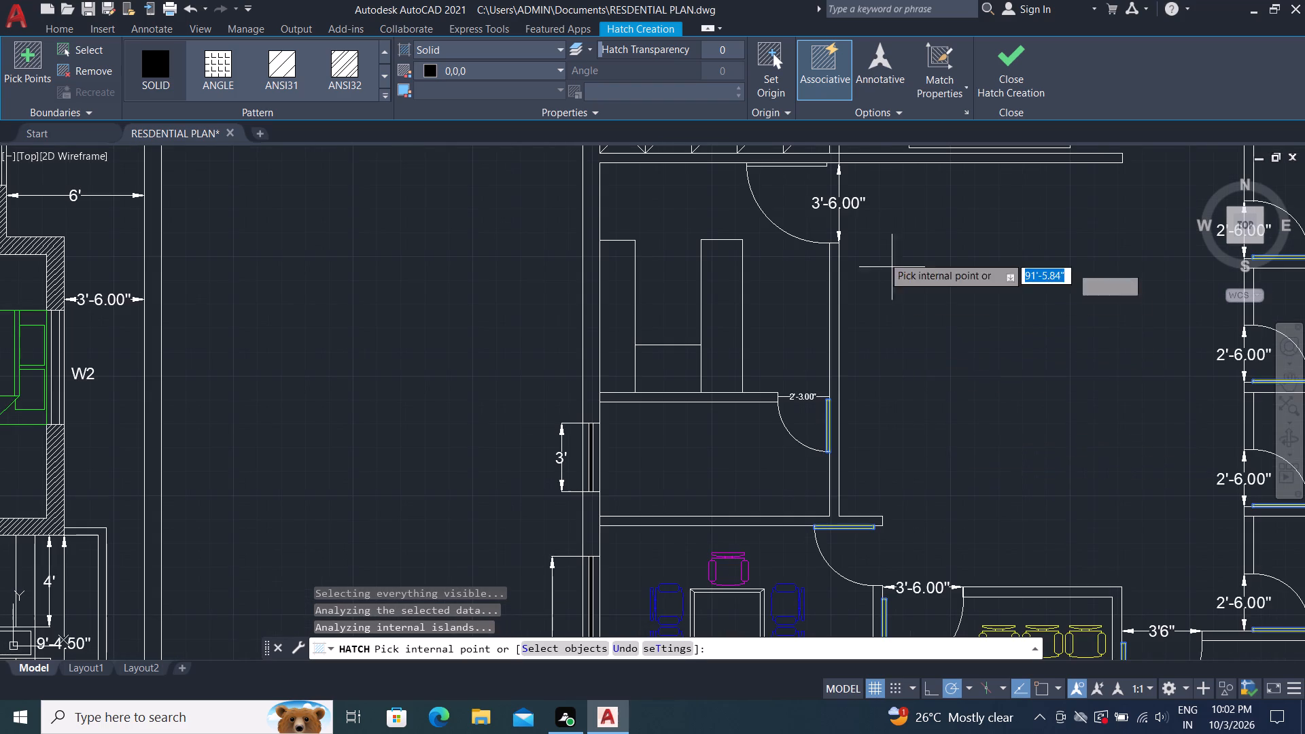
scroll(795, 175, up, 3)
scroll(801, 199, down, 1)
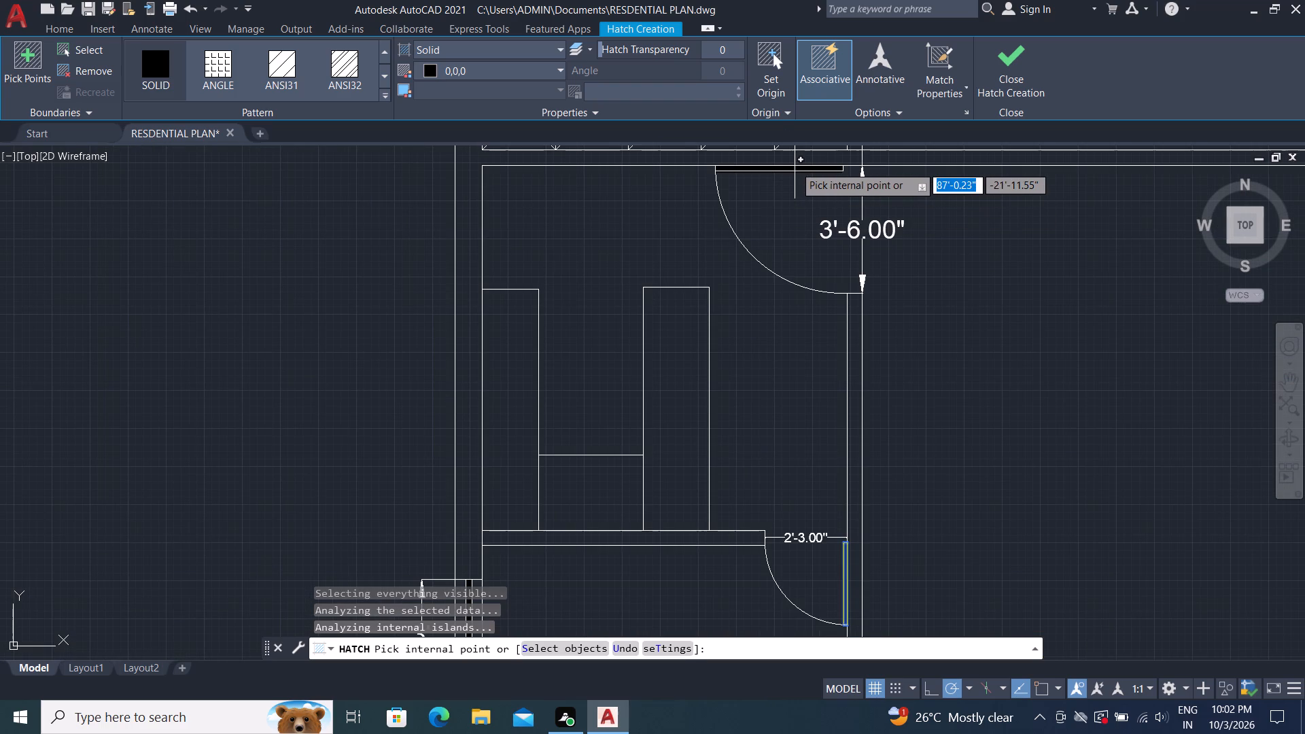
double_click(795, 166)
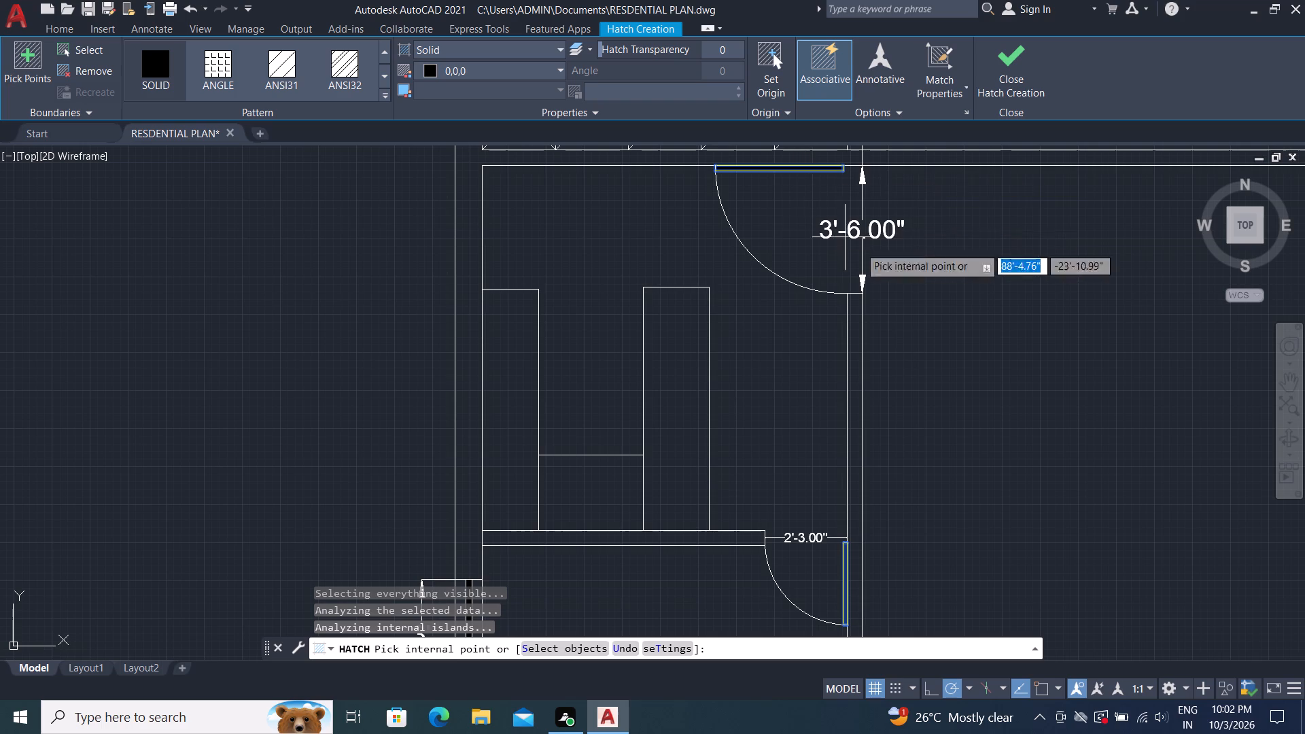
Fill the 3'-6" door leaf of the north-east office with cyan chairs with solid hatch.
scroll(971, 375, down, 2)
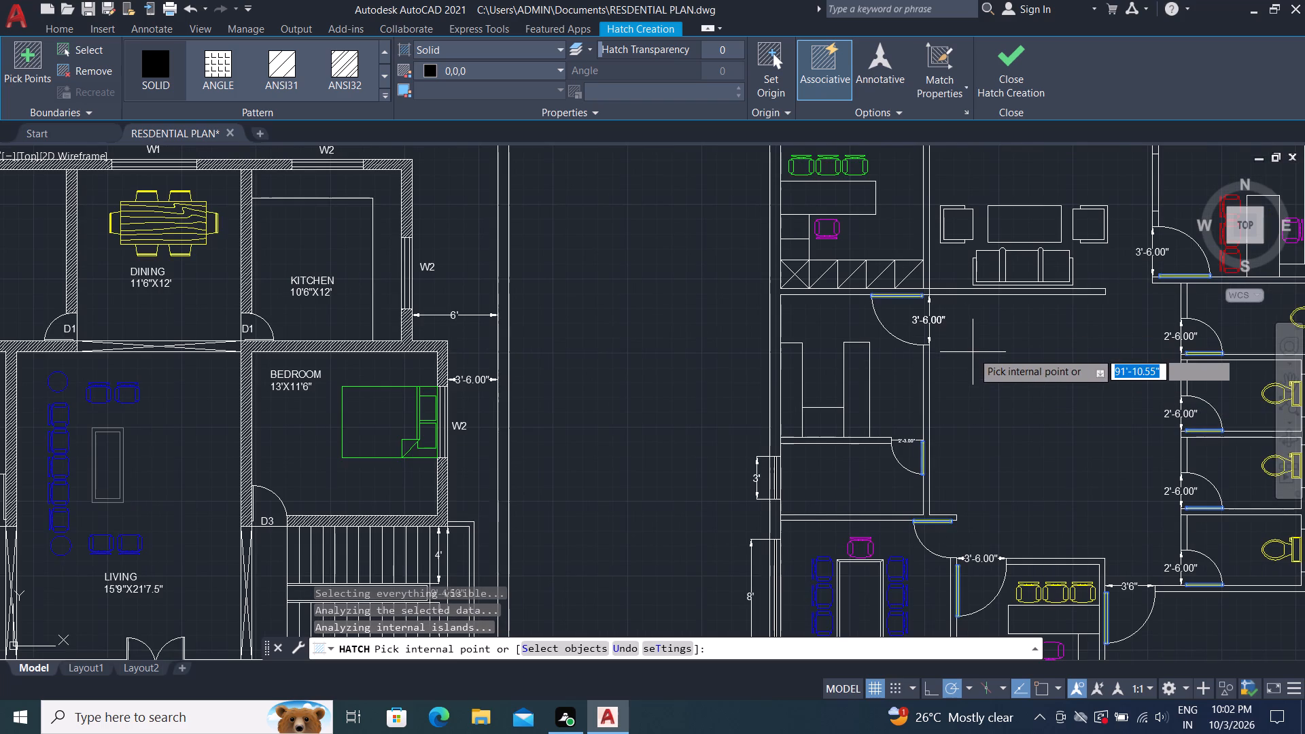
scroll(973, 352, down, 3)
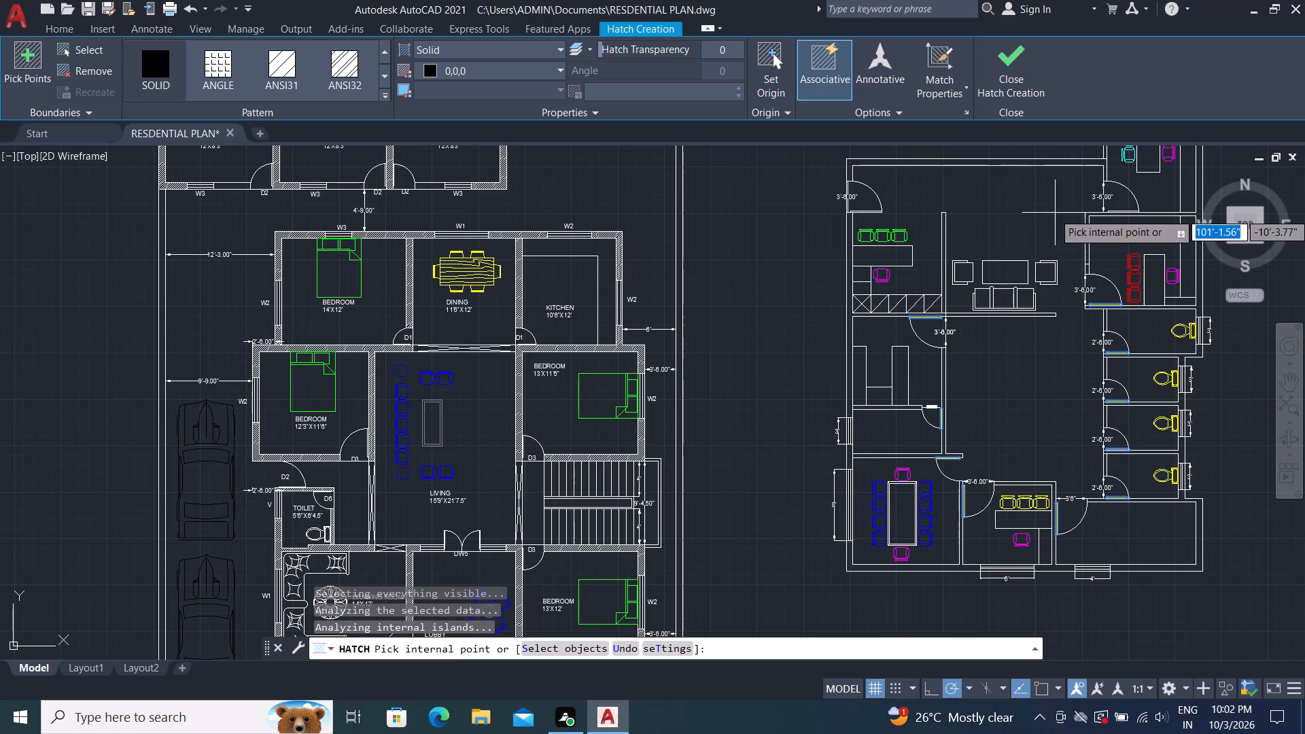
scroll(1087, 253, up, 5)
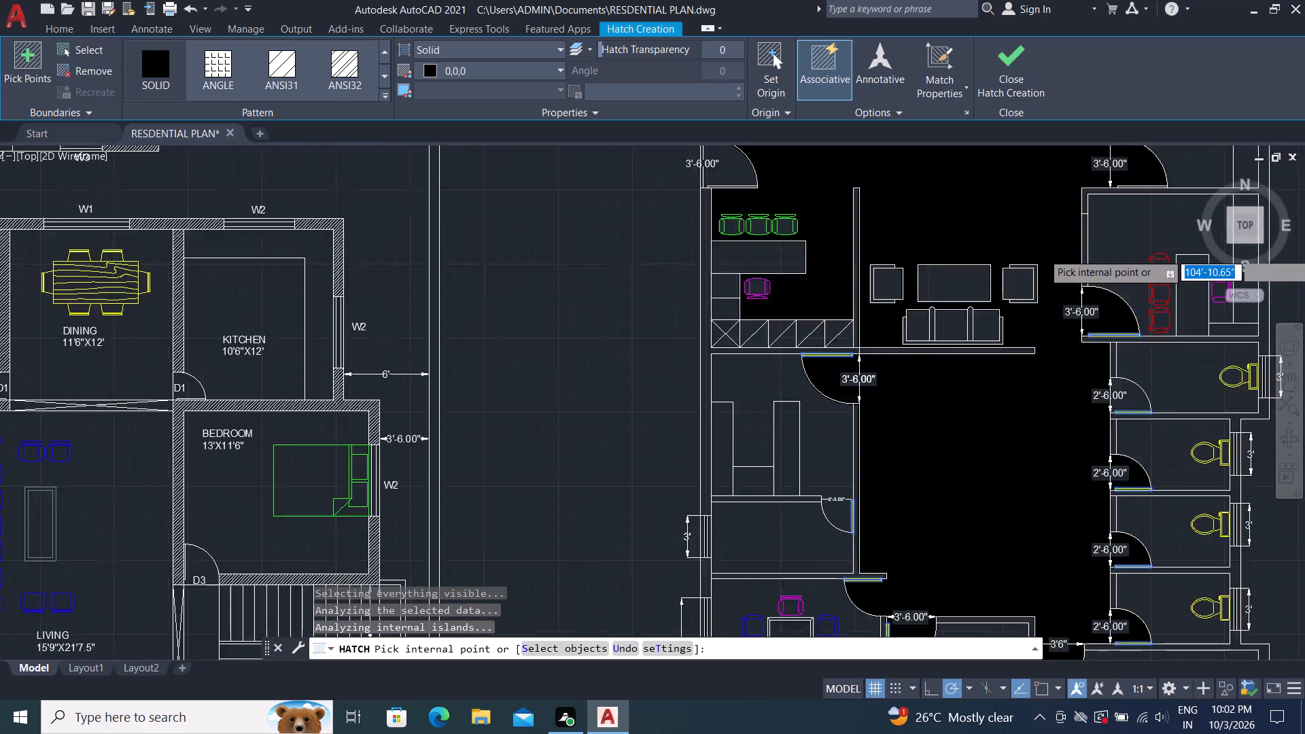
scroll(1096, 289, down, 2)
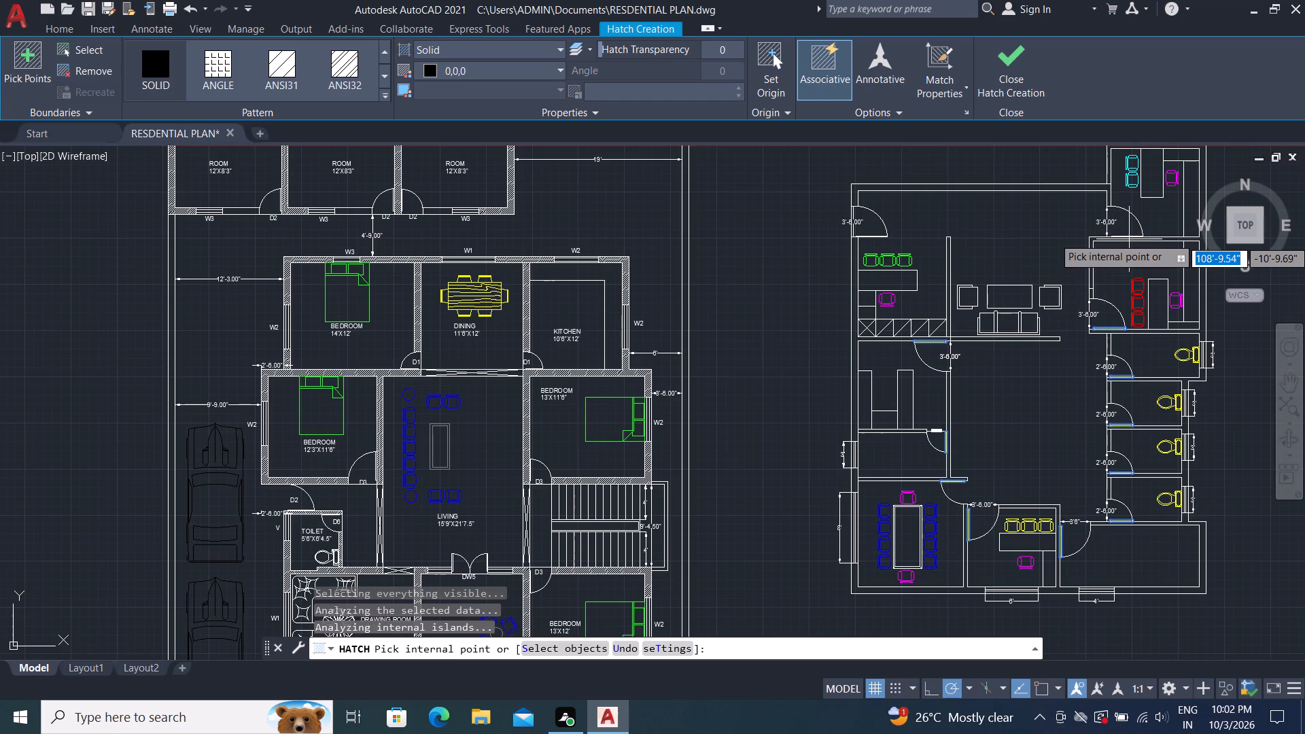
scroll(1129, 237, up, 4)
click(1126, 234)
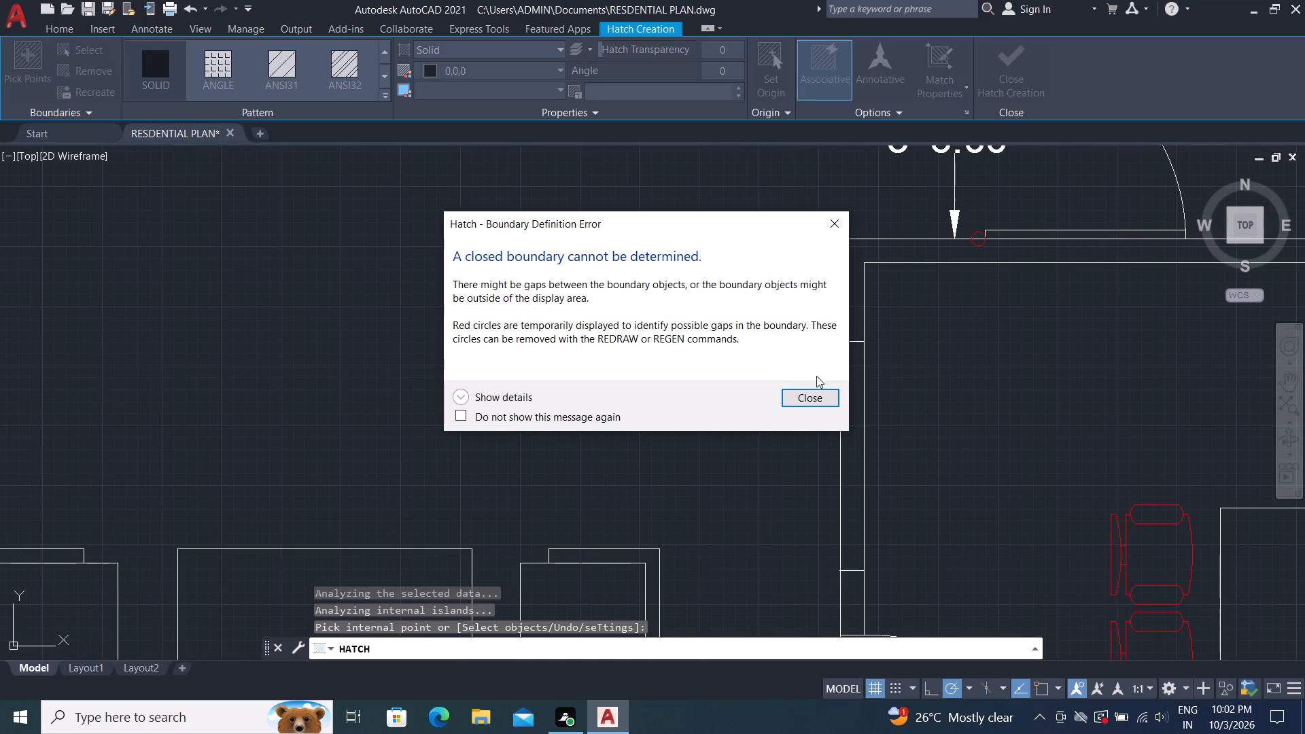
click(814, 397)
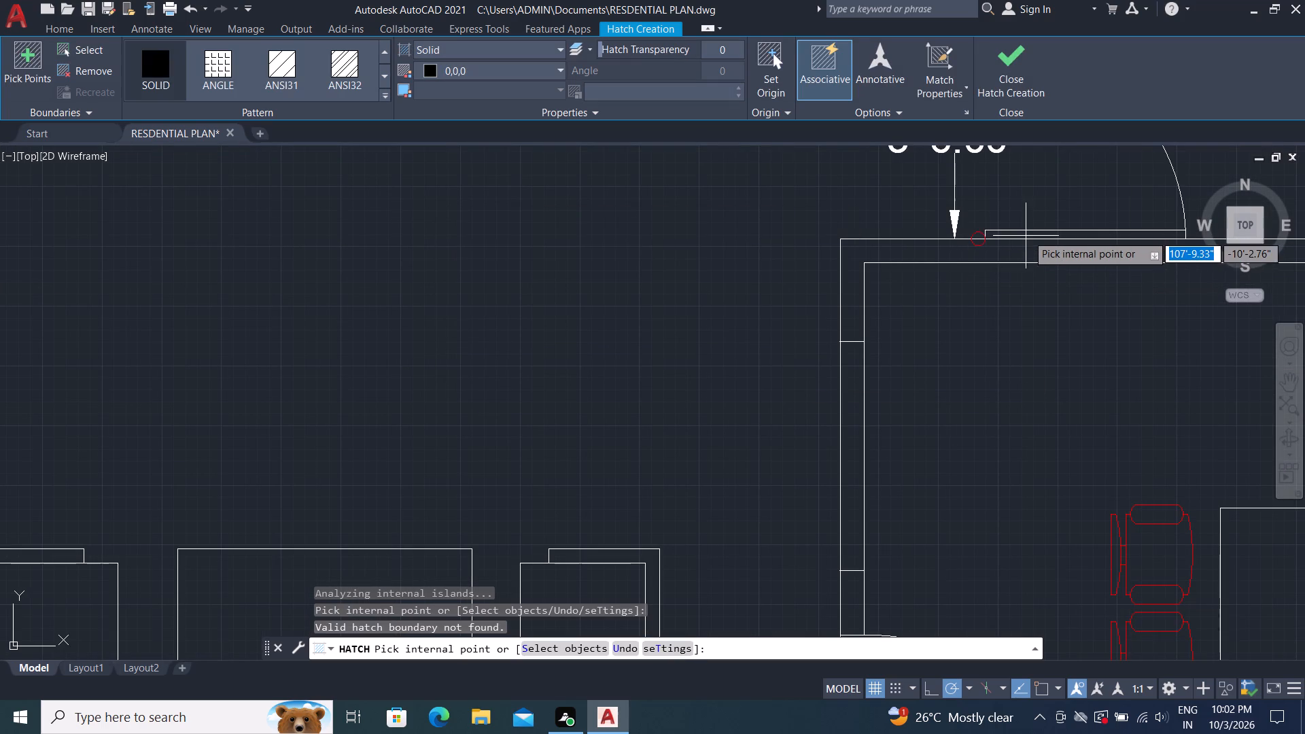
scroll(1027, 233, up, 4)
click(1027, 233)
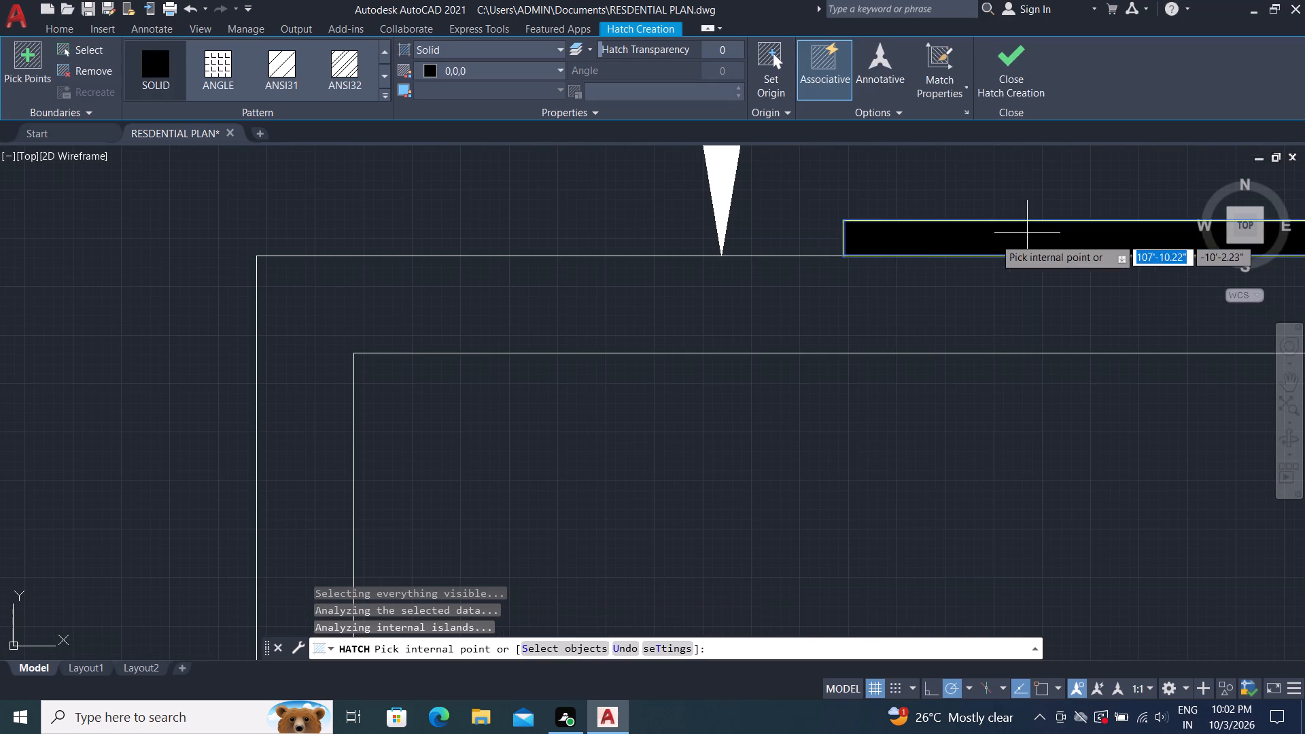
Fill the 3'-6" west wall door leaf beside the green-chair office with solid hatch.
scroll(934, 268, down, 5)
scroll(933, 331, down, 1)
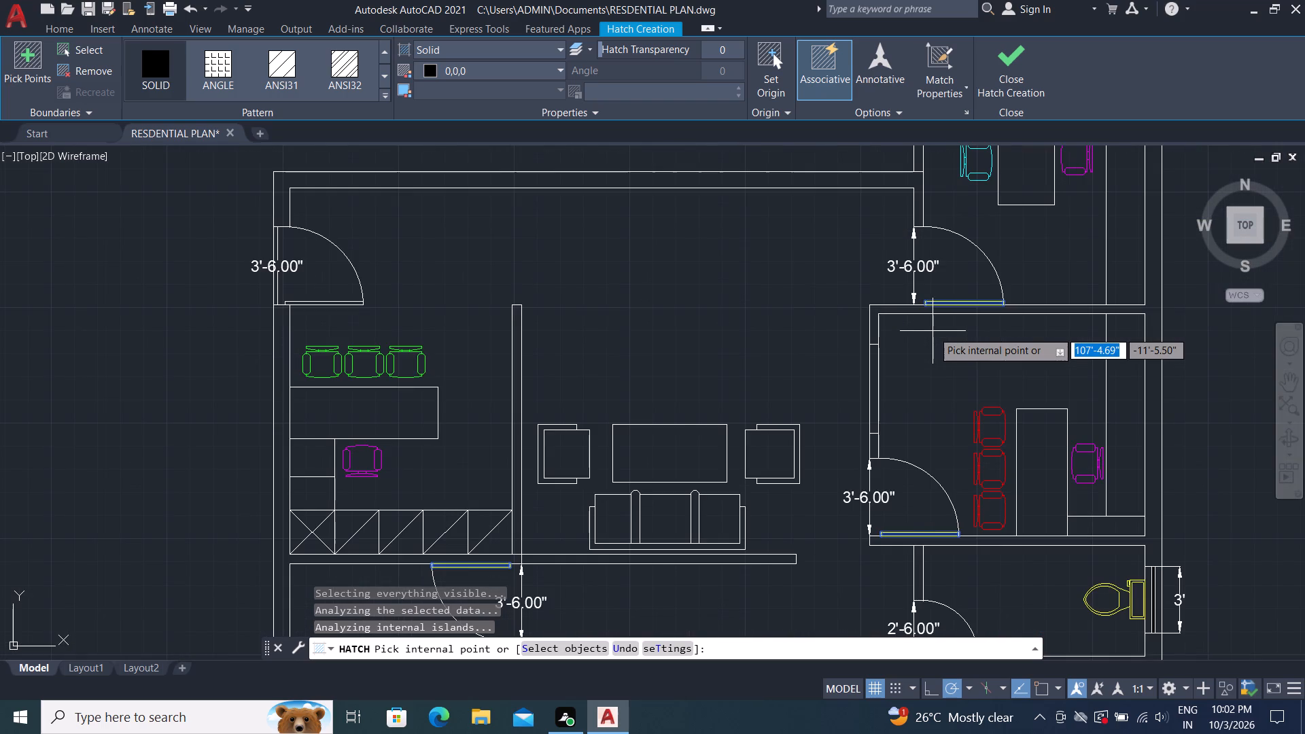
scroll(933, 331, down, 1)
scroll(568, 311, up, 4)
click(570, 328)
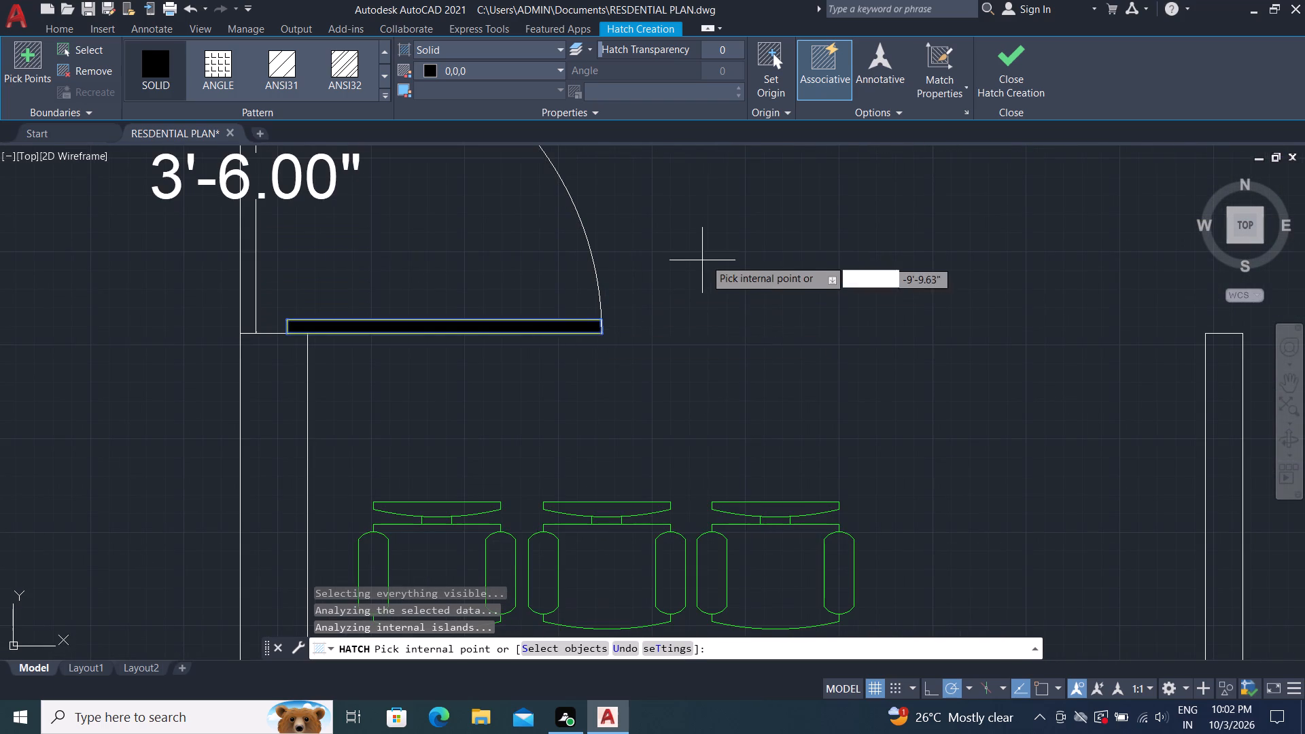
Fill the centre table of the sofa set with solid hatch and finish the hatch.
scroll(705, 255, down, 3)
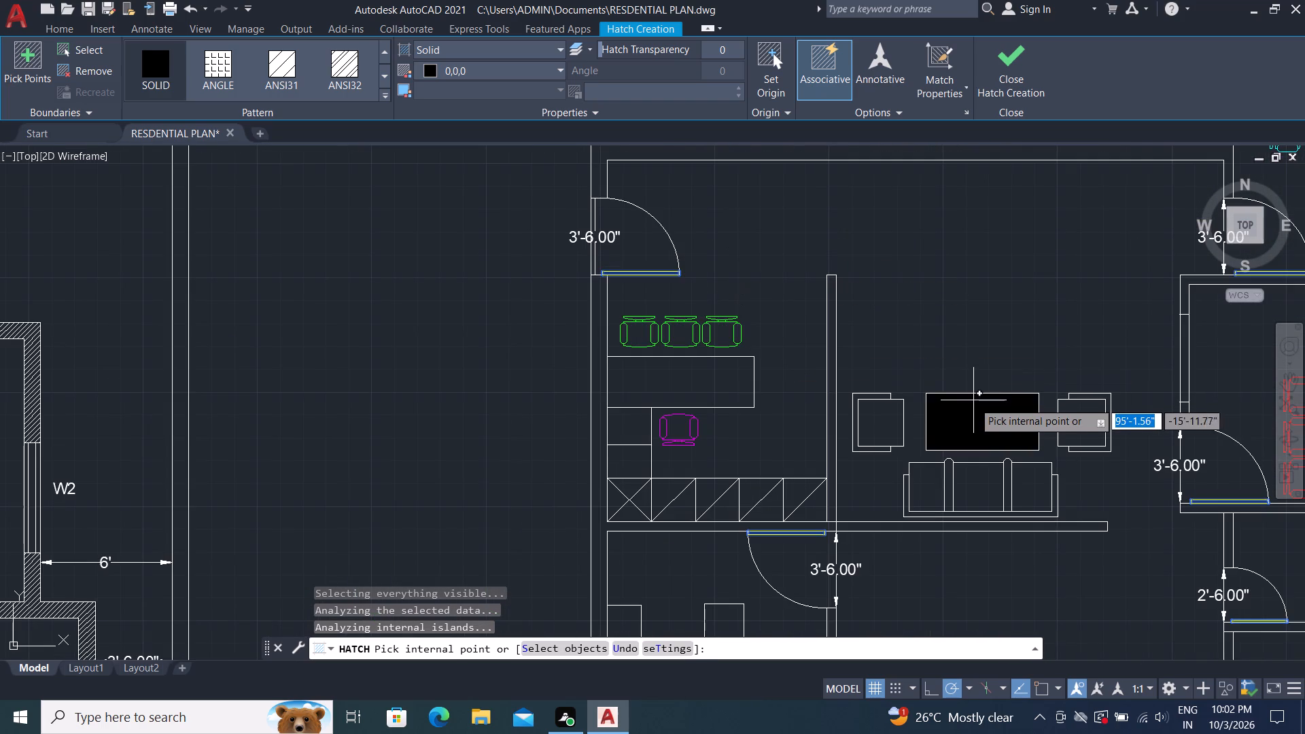
click(971, 405)
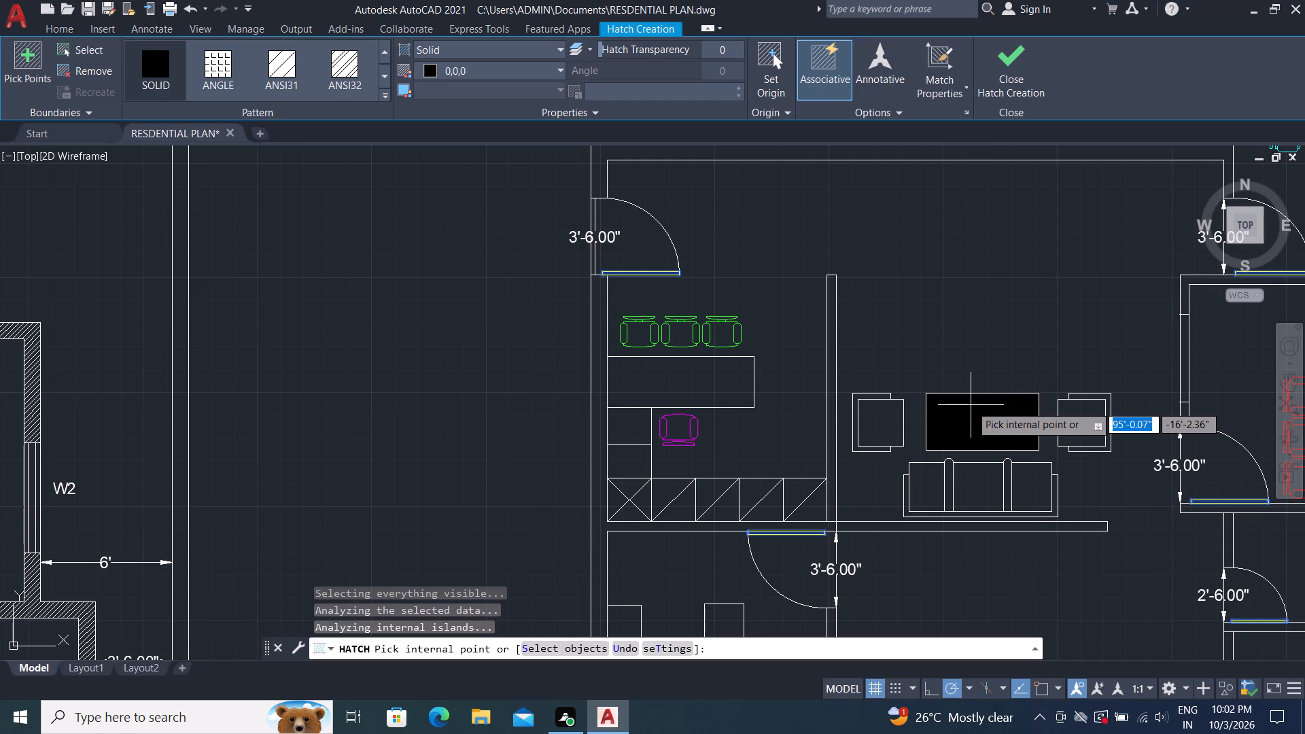
scroll(935, 334, down, 2)
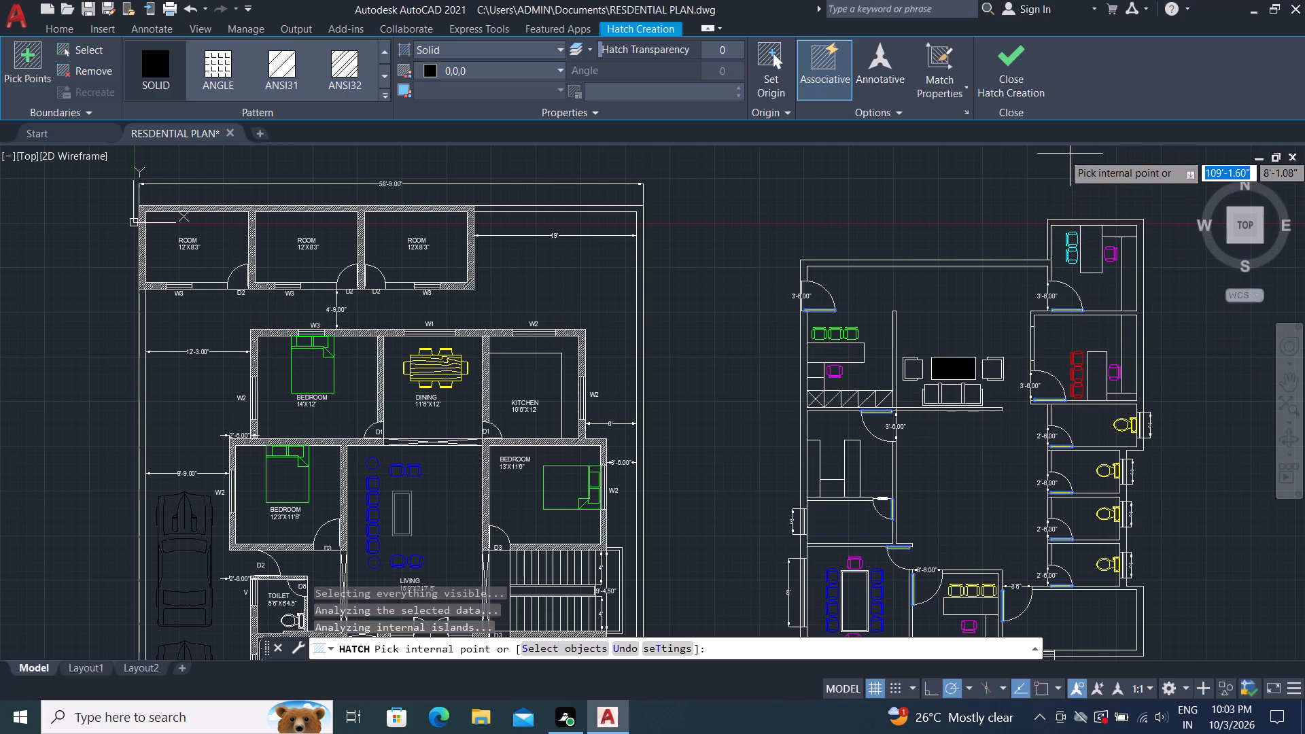
key(Escape)
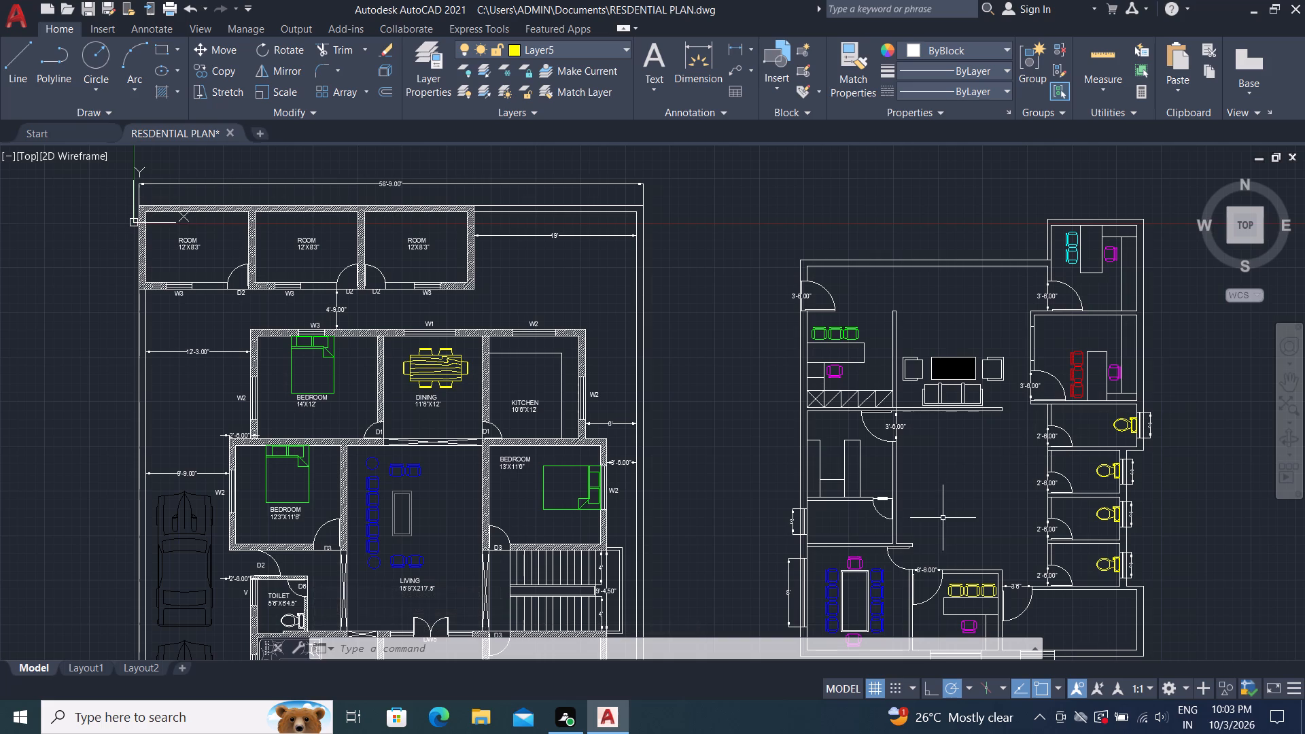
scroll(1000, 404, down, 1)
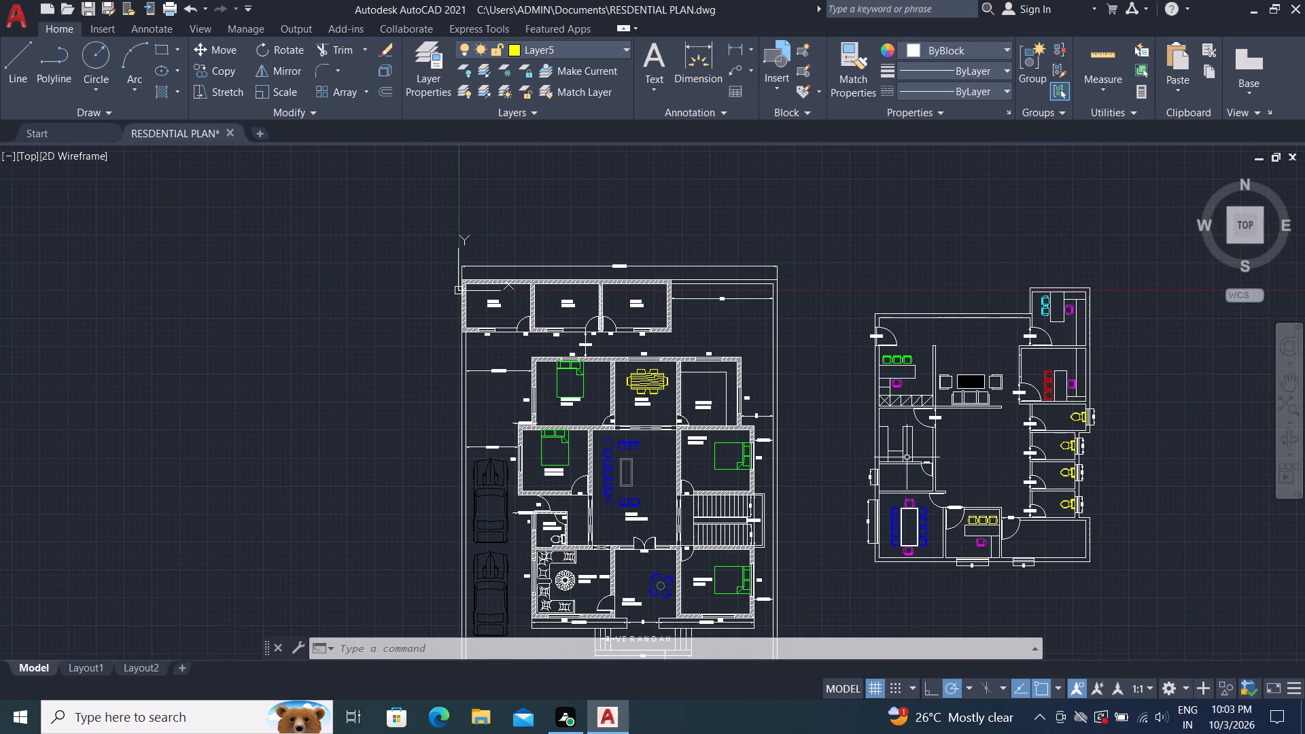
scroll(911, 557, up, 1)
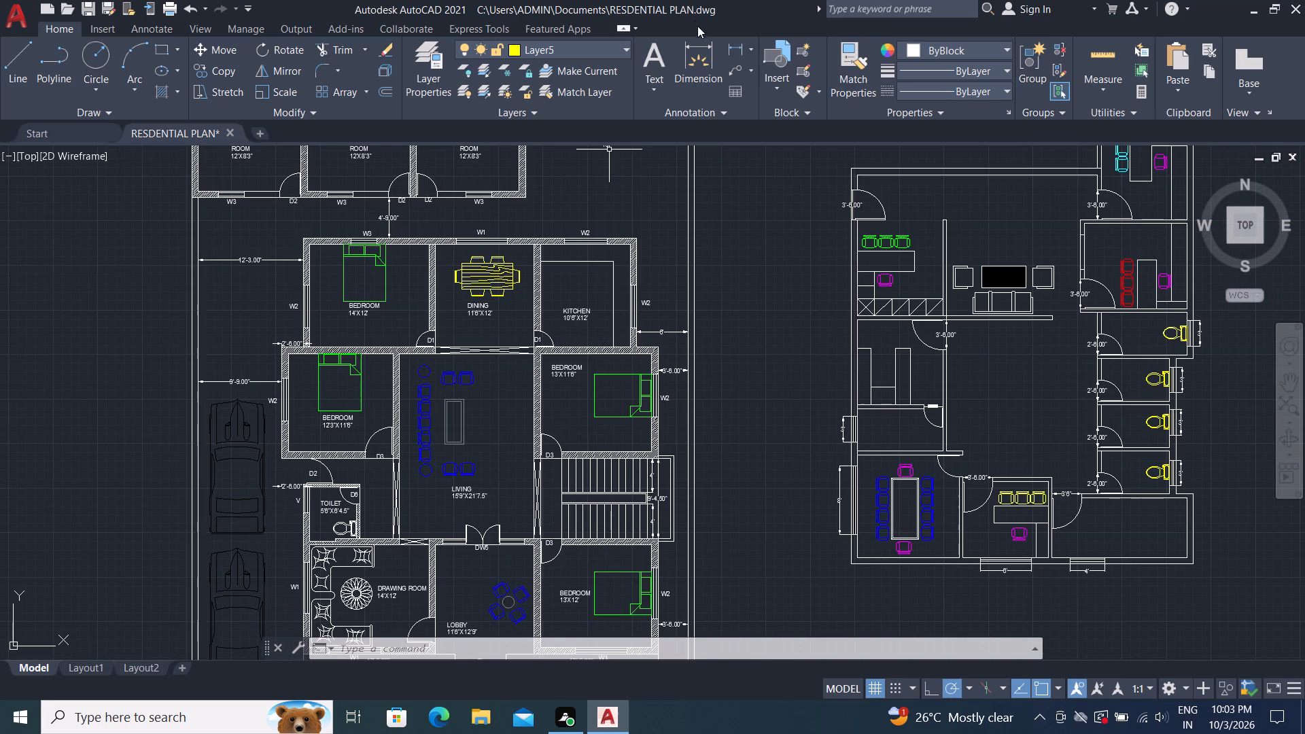
Copy the south-west blue chair of the meeting table to the west side of the desk in the office north of it.
click(229, 70)
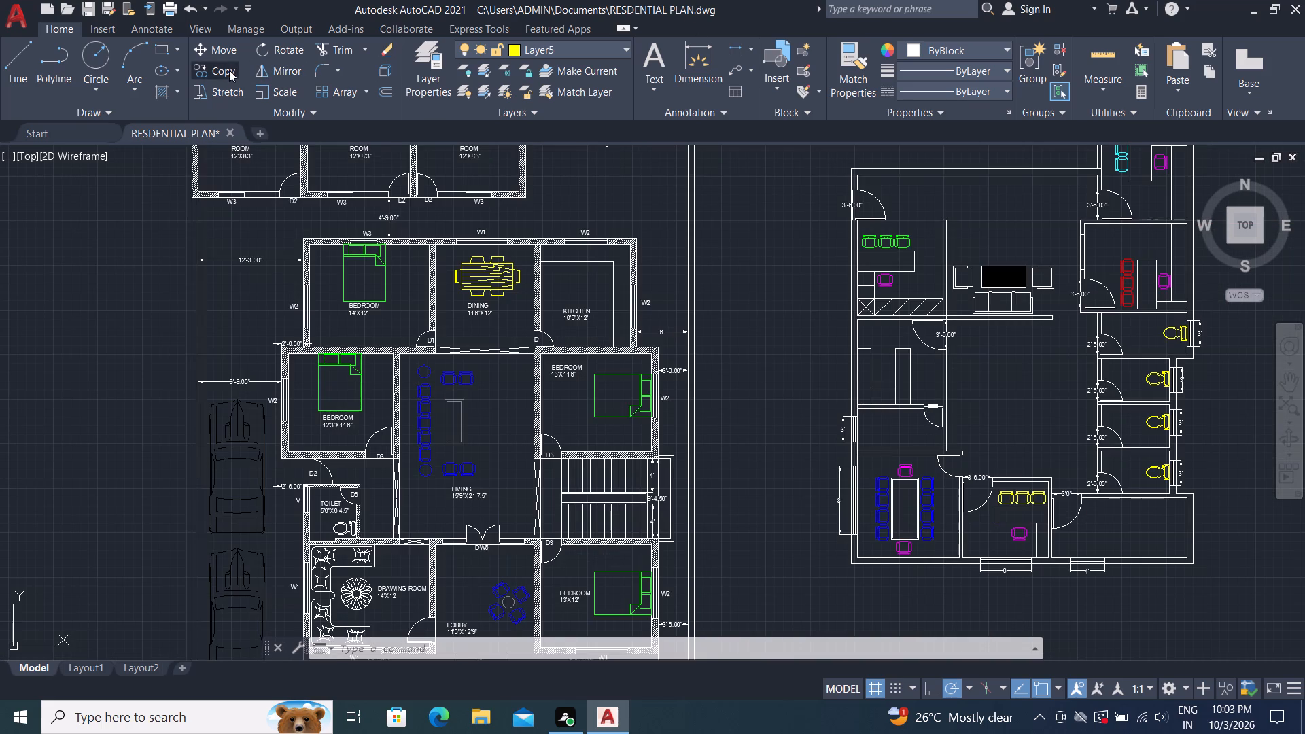
click(880, 539)
right_click(880, 539)
click(880, 539)
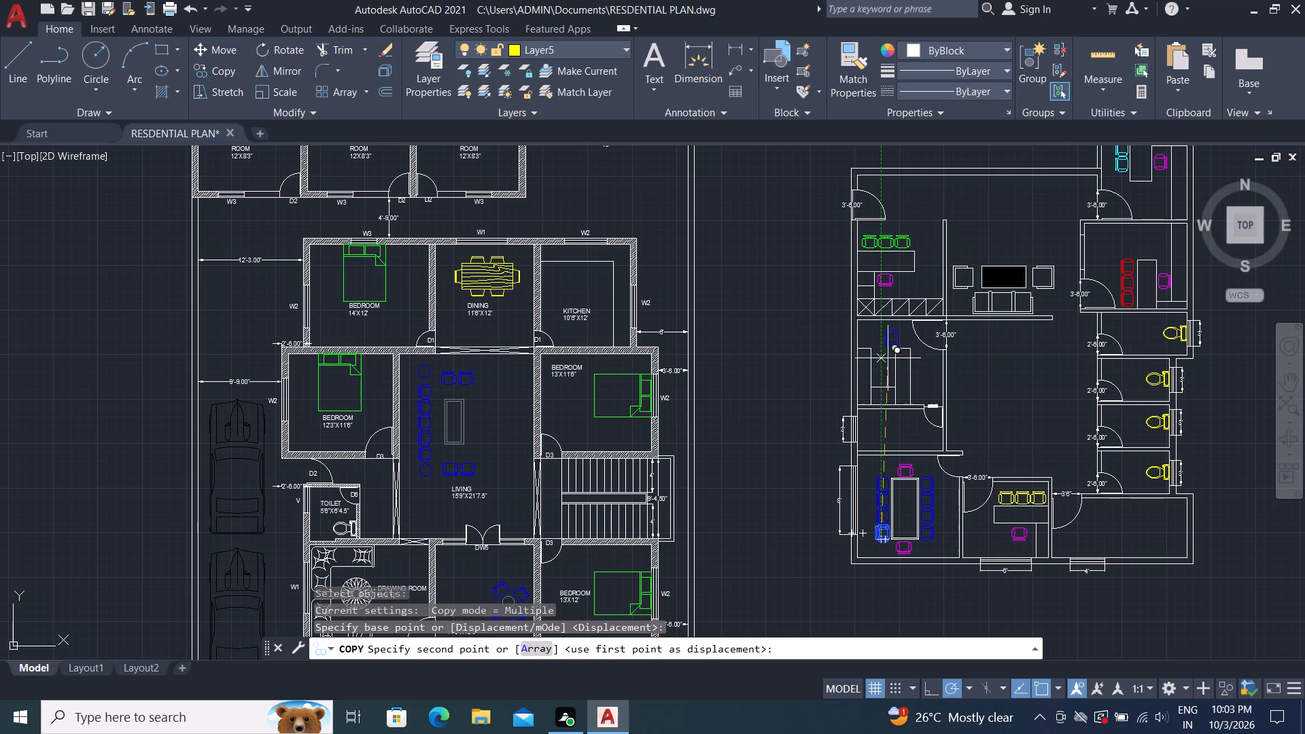
click(881, 378)
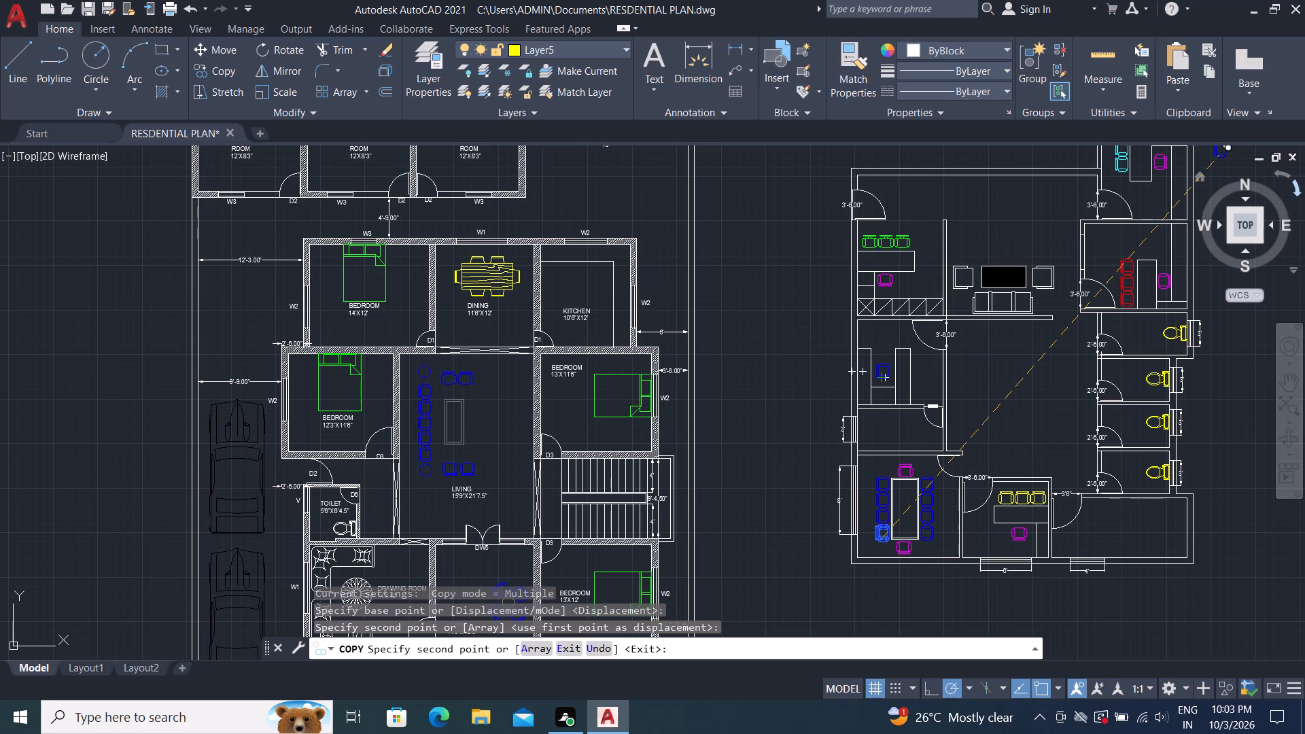
Make Layer3 the current layer and end the chair copying.
click(596, 53)
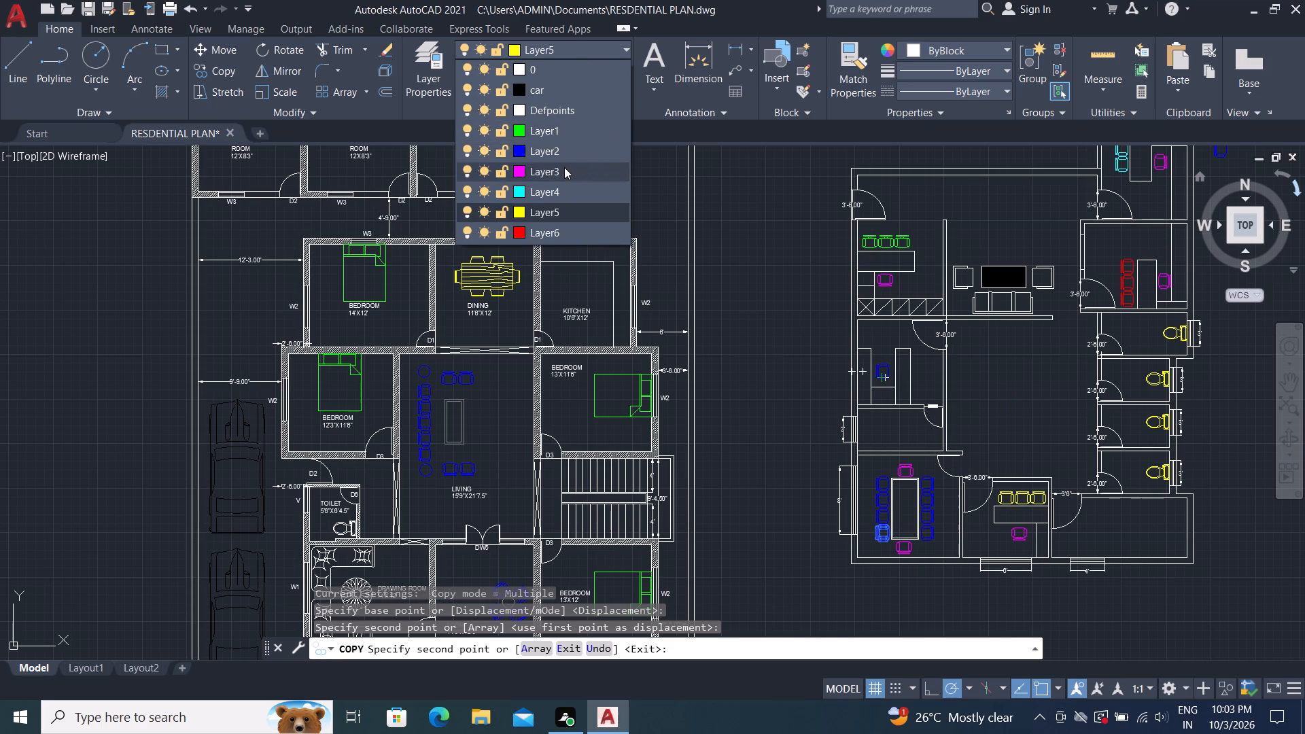
click(591, 170)
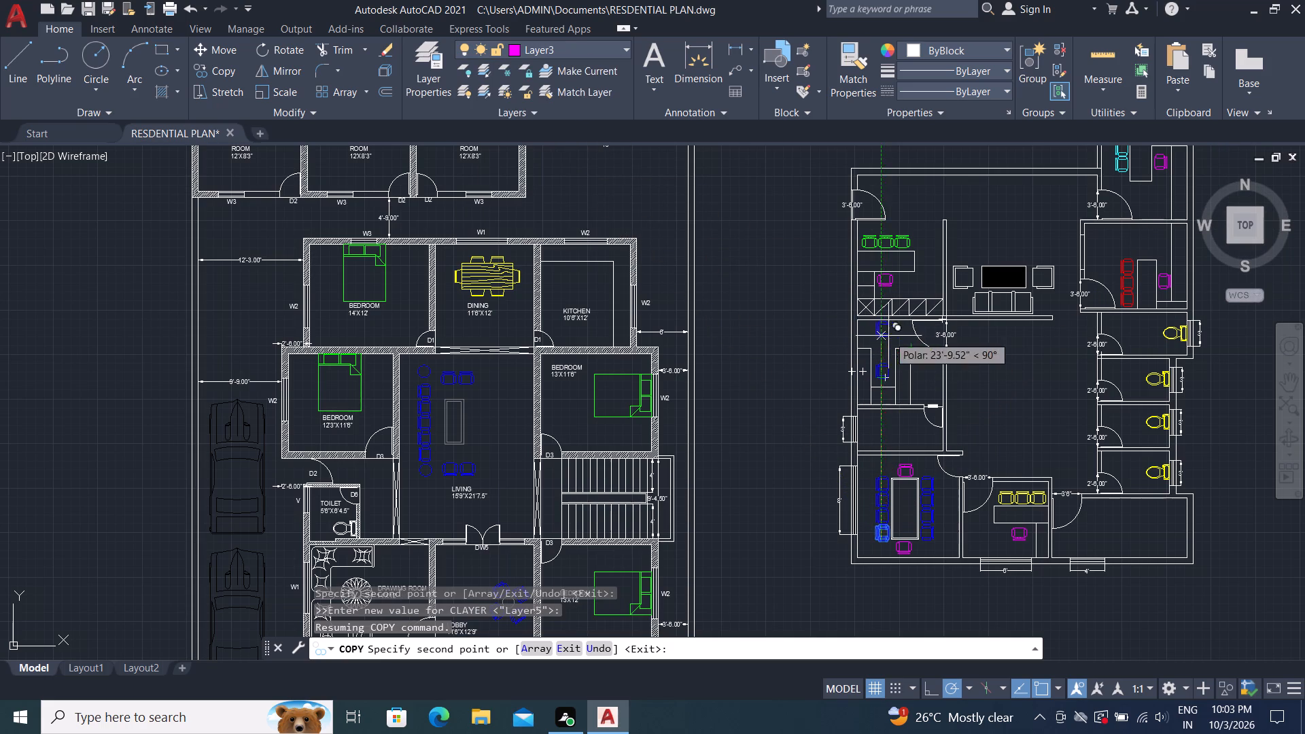
key(Escape)
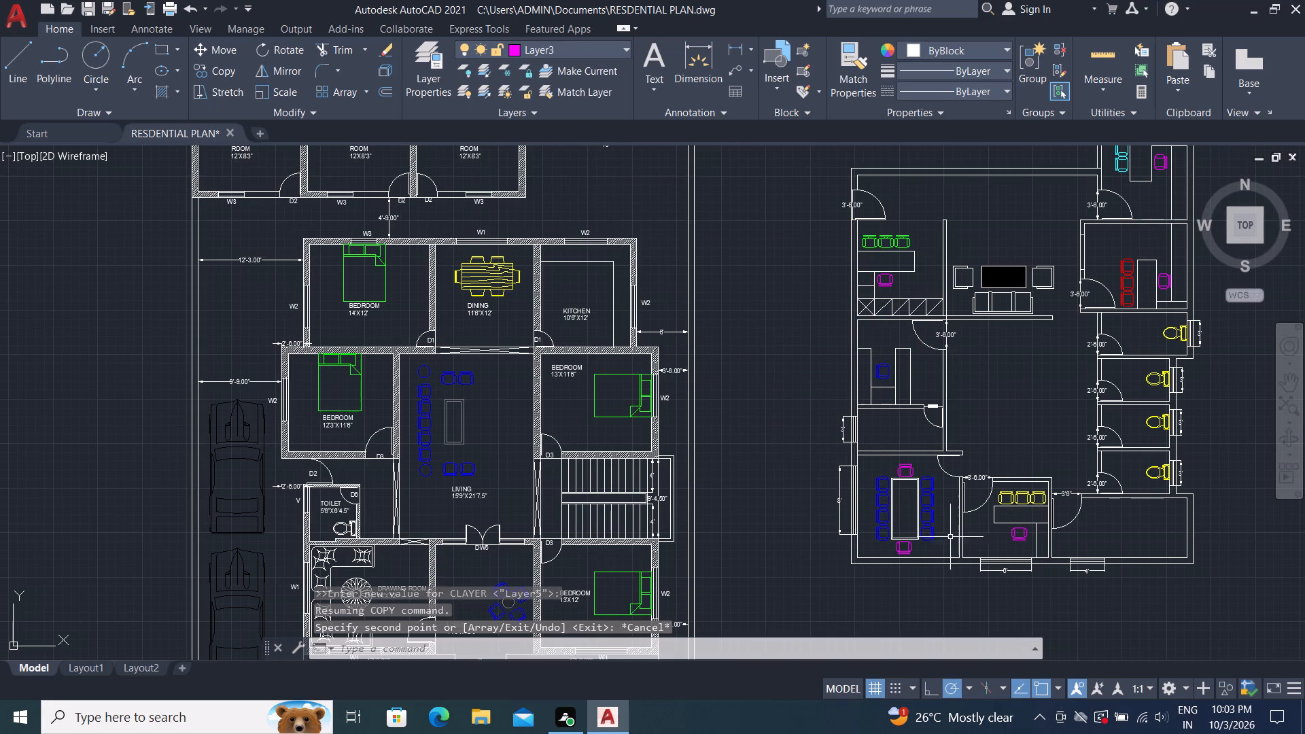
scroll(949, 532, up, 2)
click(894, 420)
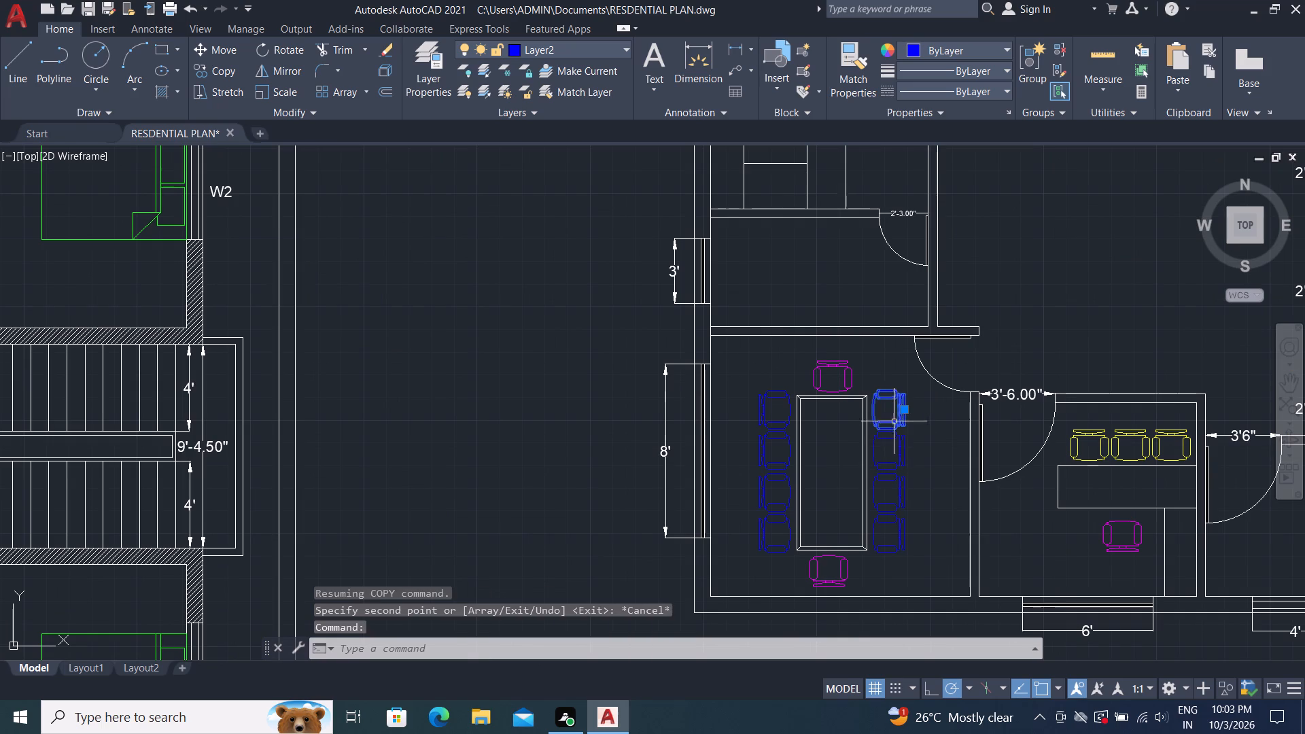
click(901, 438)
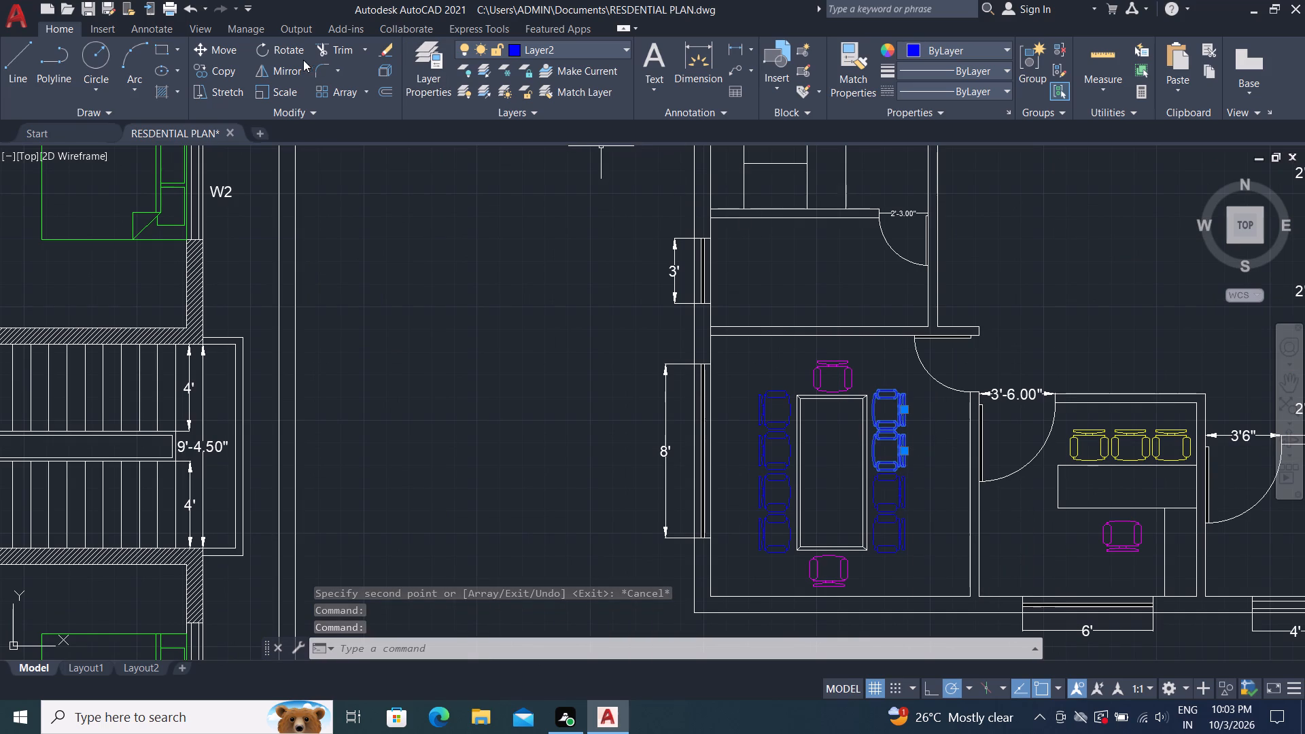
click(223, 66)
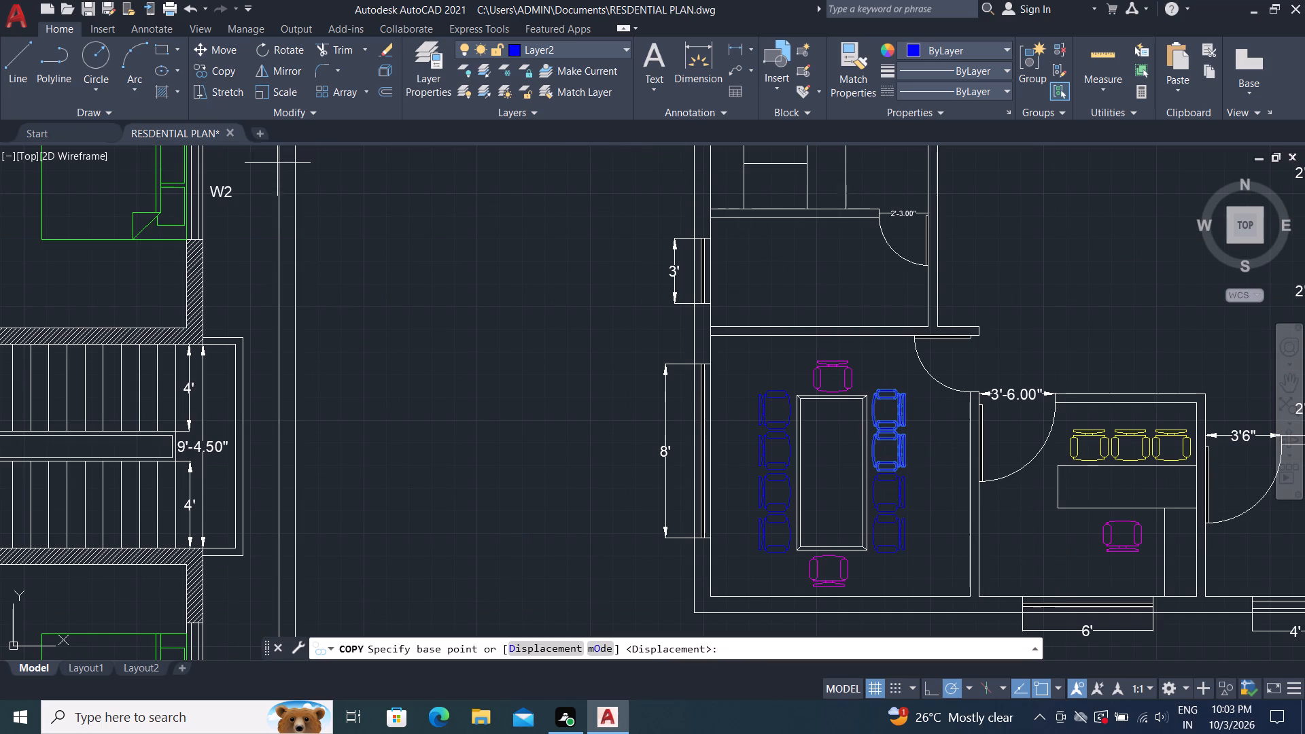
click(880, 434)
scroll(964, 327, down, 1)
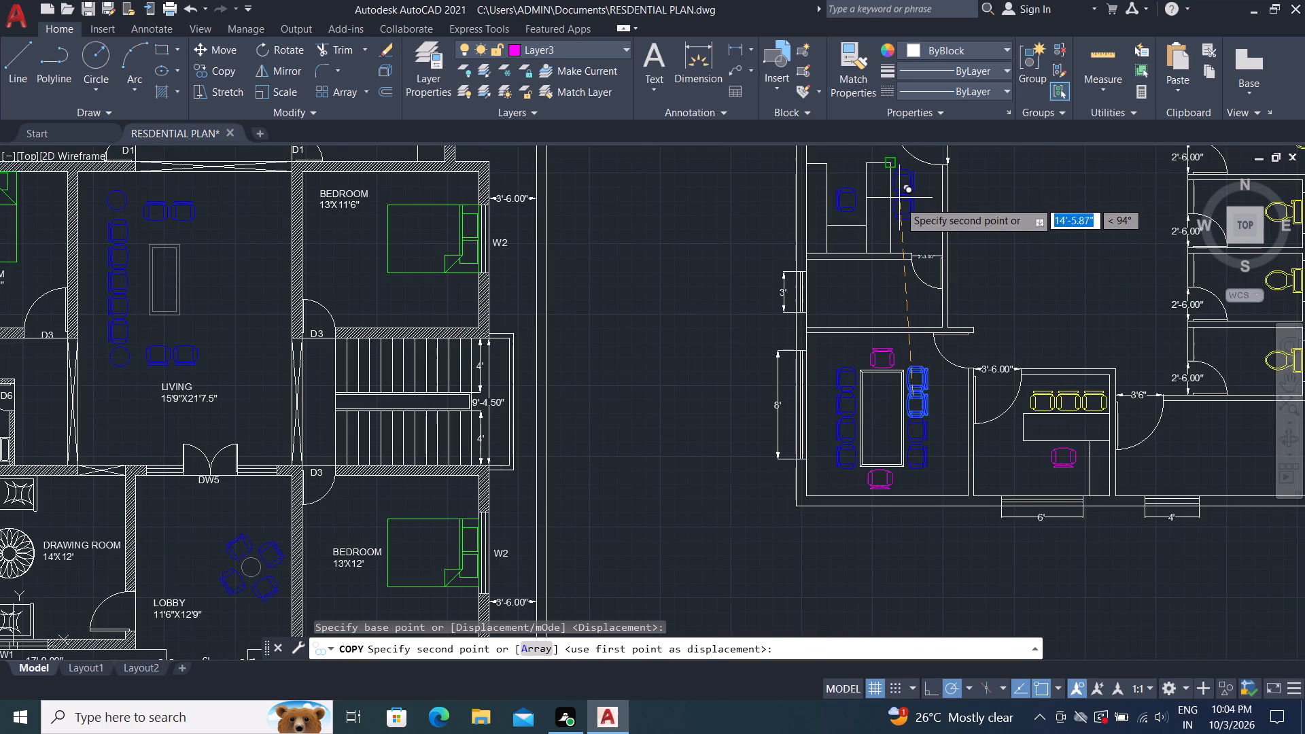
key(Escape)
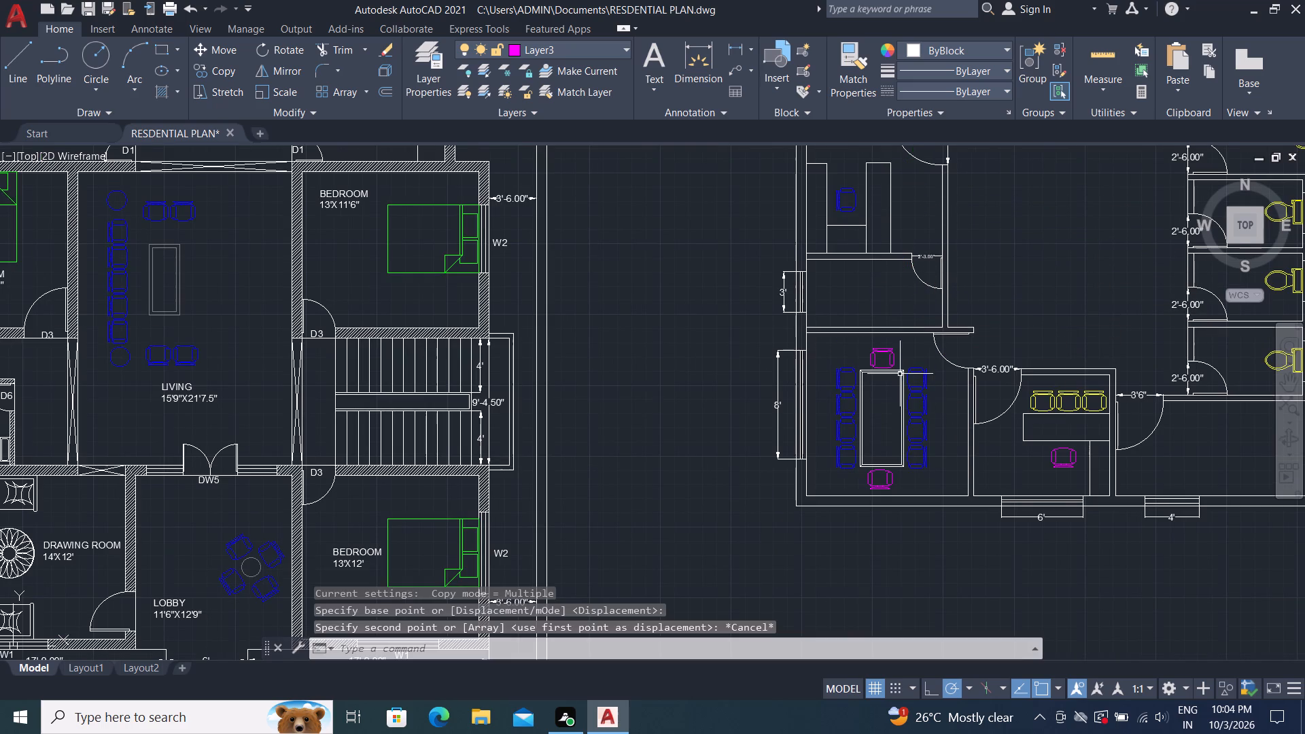
Copy the three northernmost blue chairs on the meeting table's east side to the east side of the west office desk.
click(924, 379)
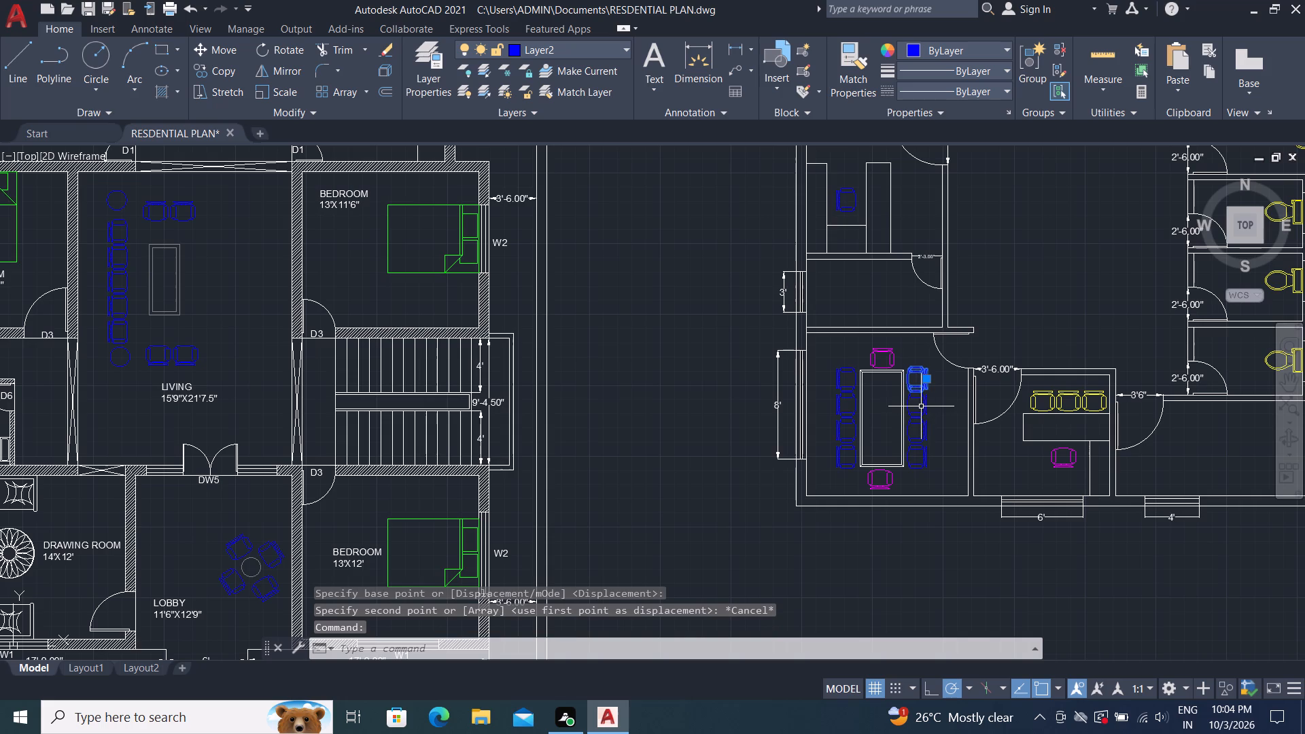
click(923, 406)
click(923, 426)
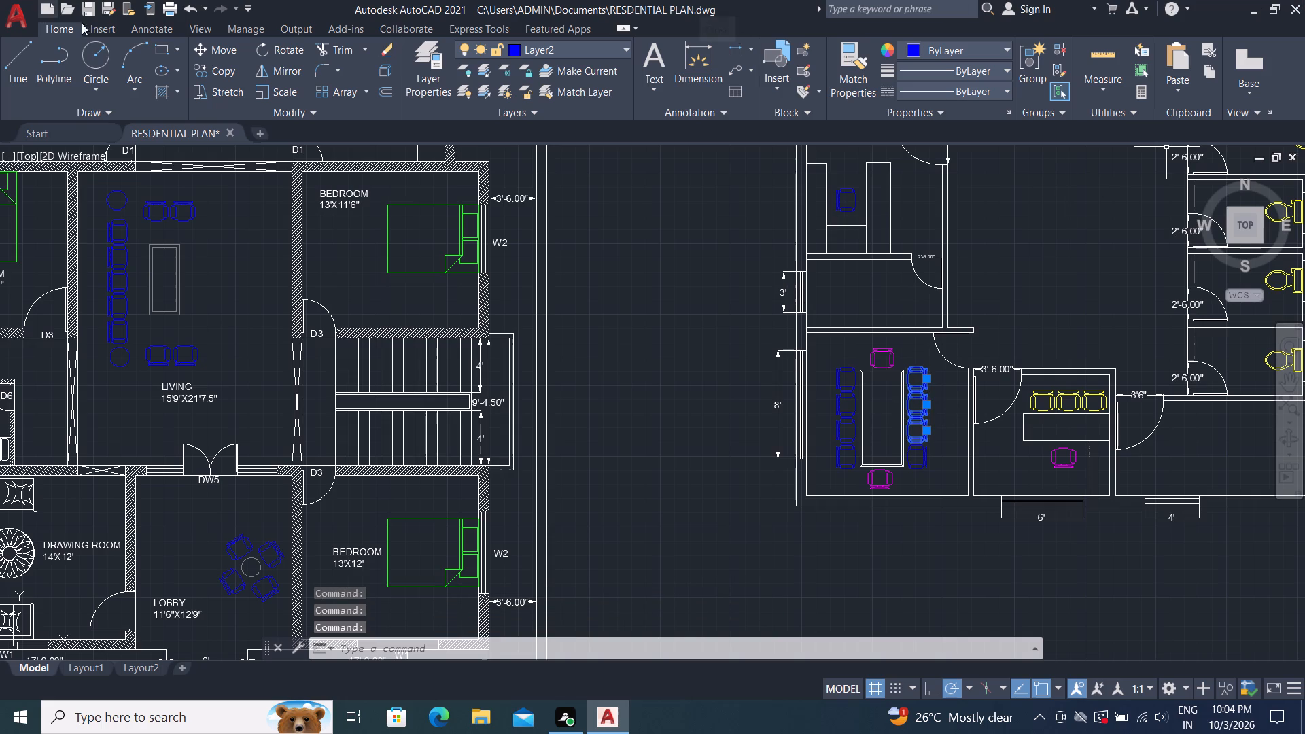
click(193, 69)
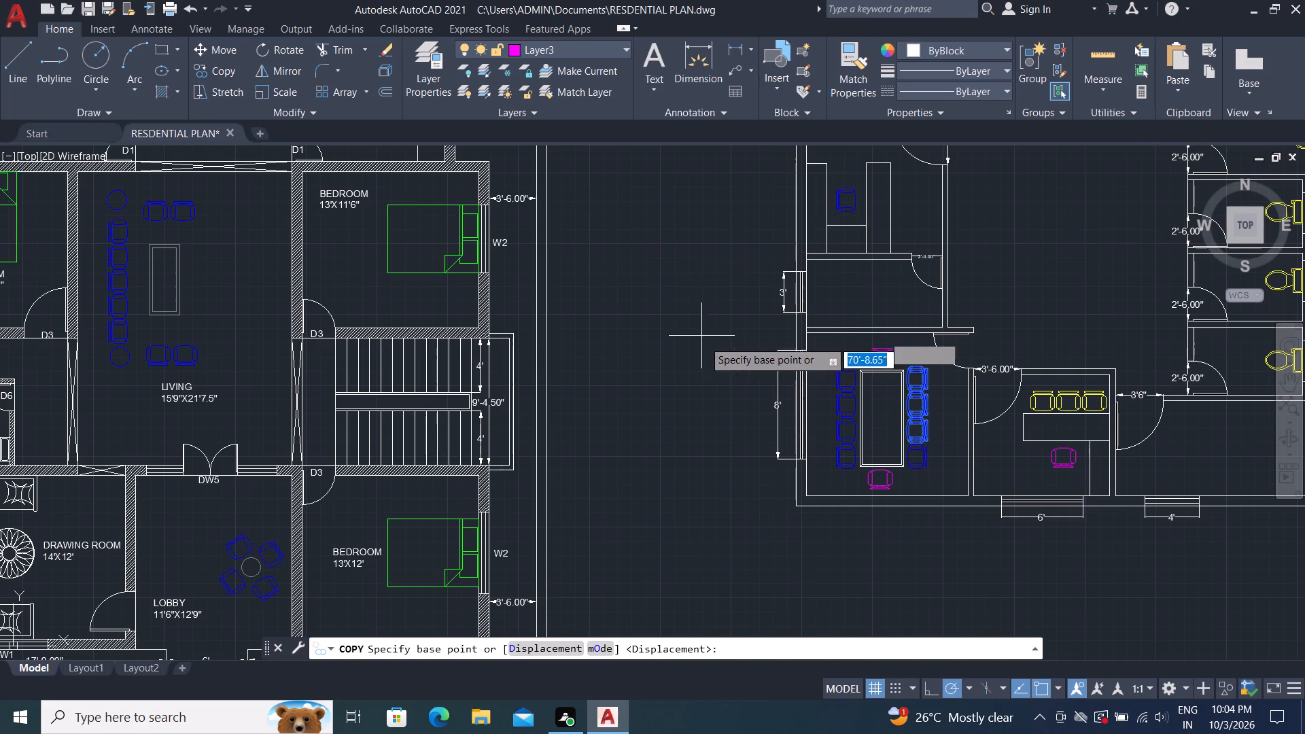
click(925, 416)
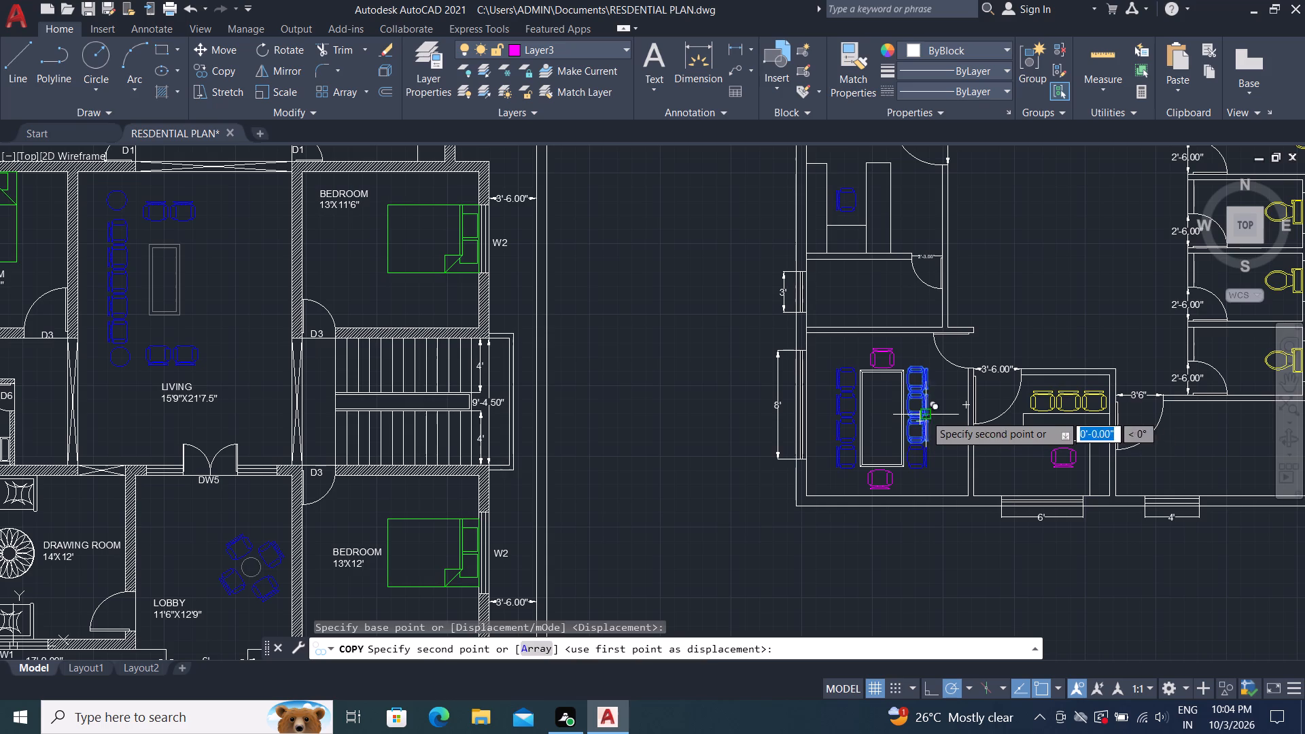
click(916, 215)
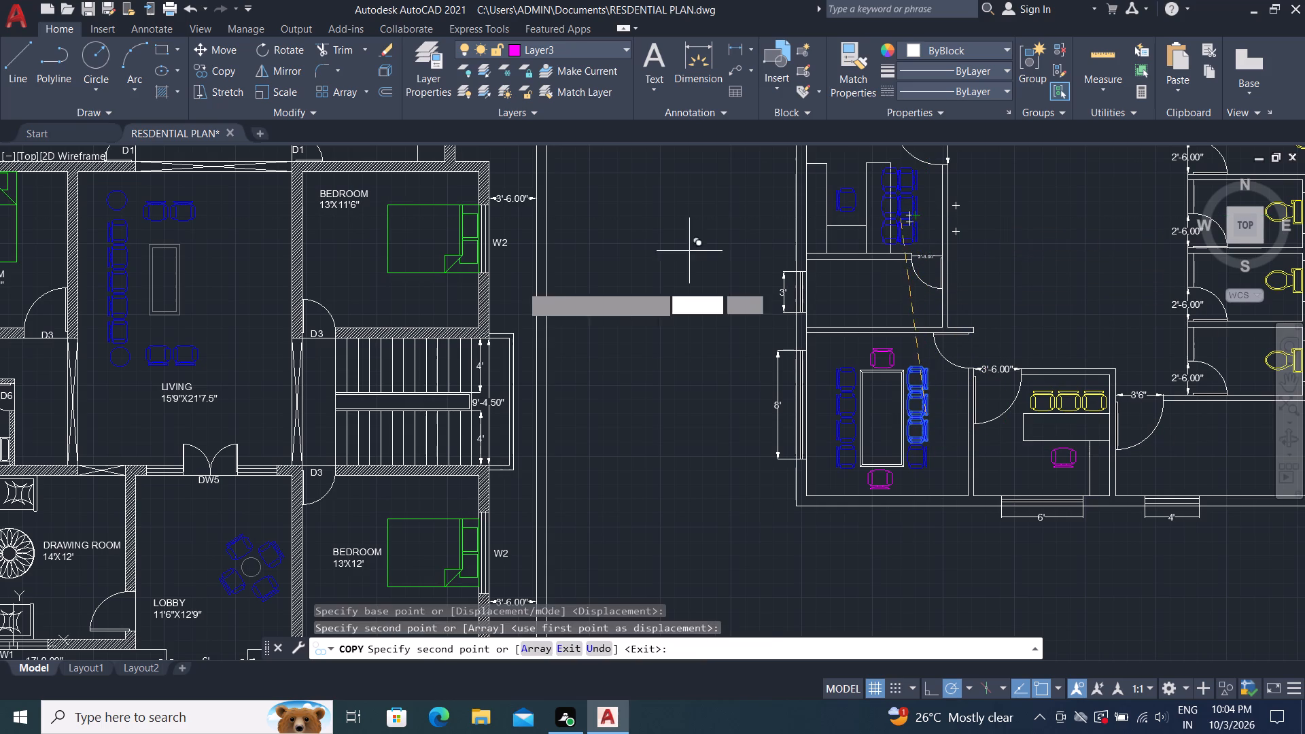
key(Escape)
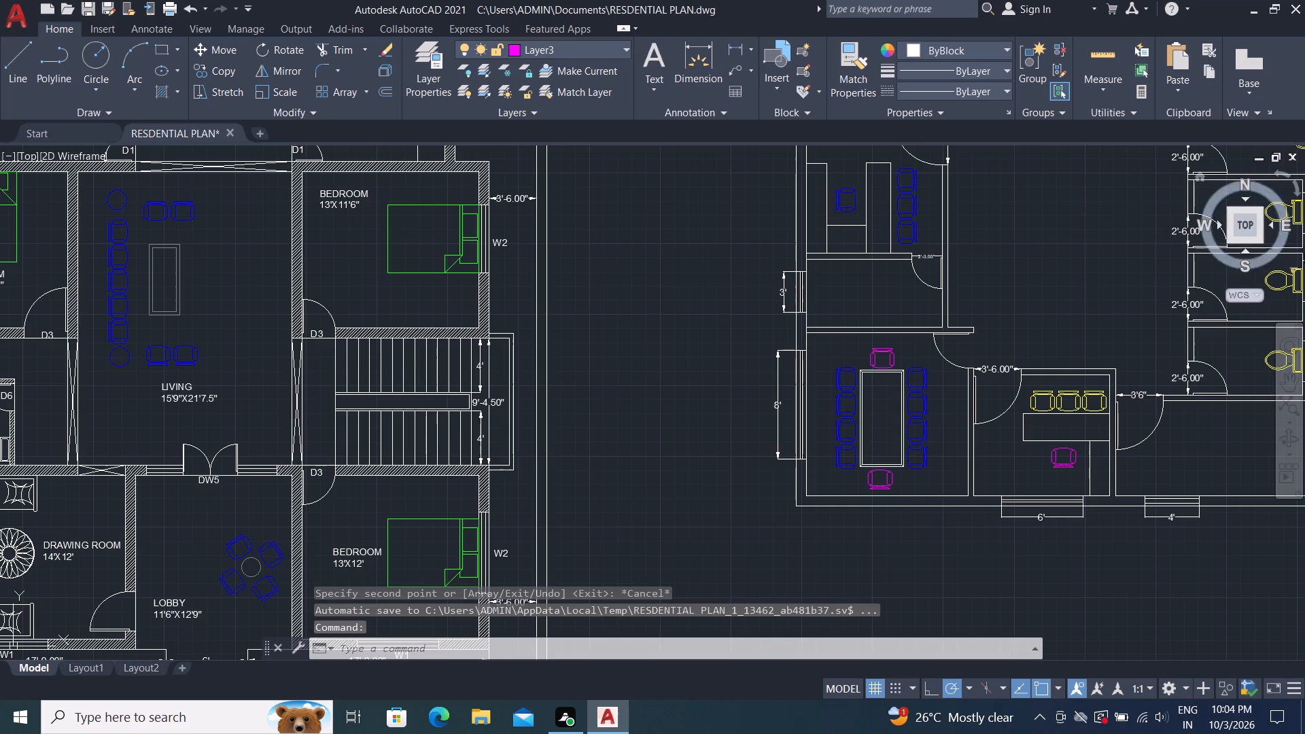
Match the properties of the magenta chair at the meeting table's north end onto the three copied visitor chairs.
click(857, 60)
click(876, 359)
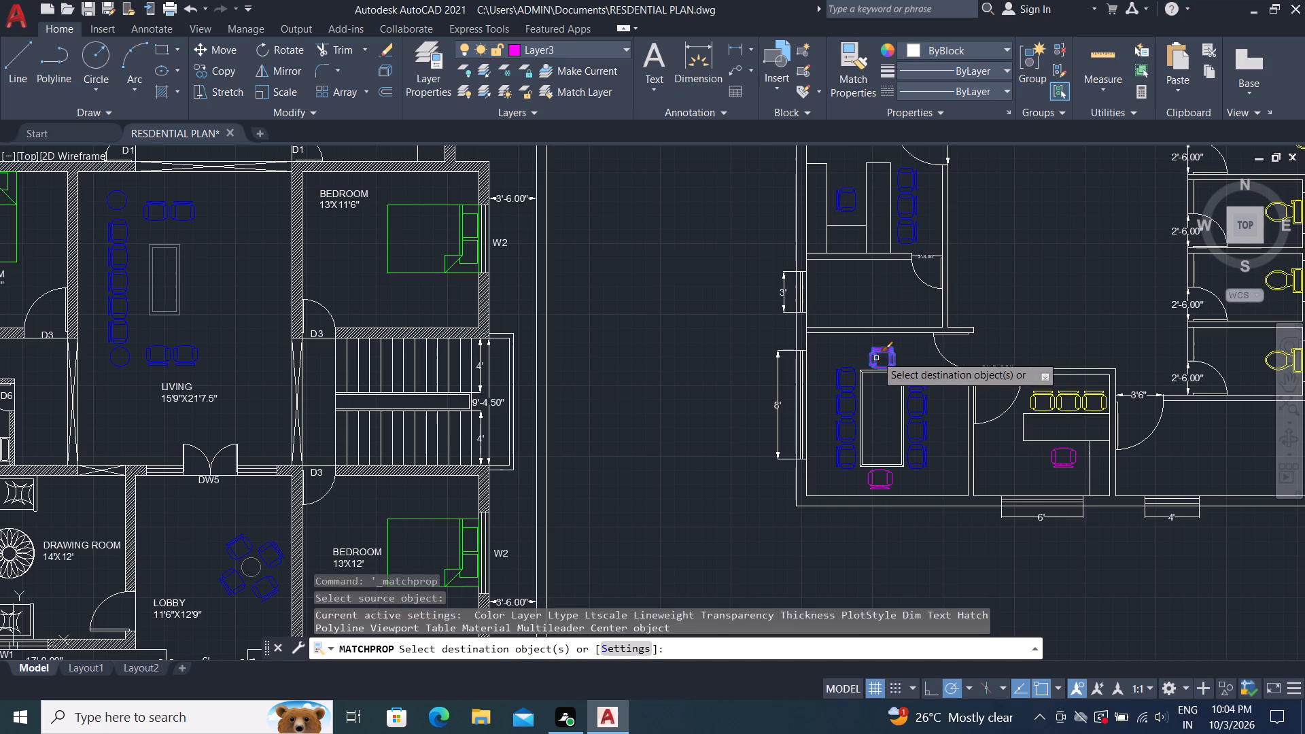
click(909, 239)
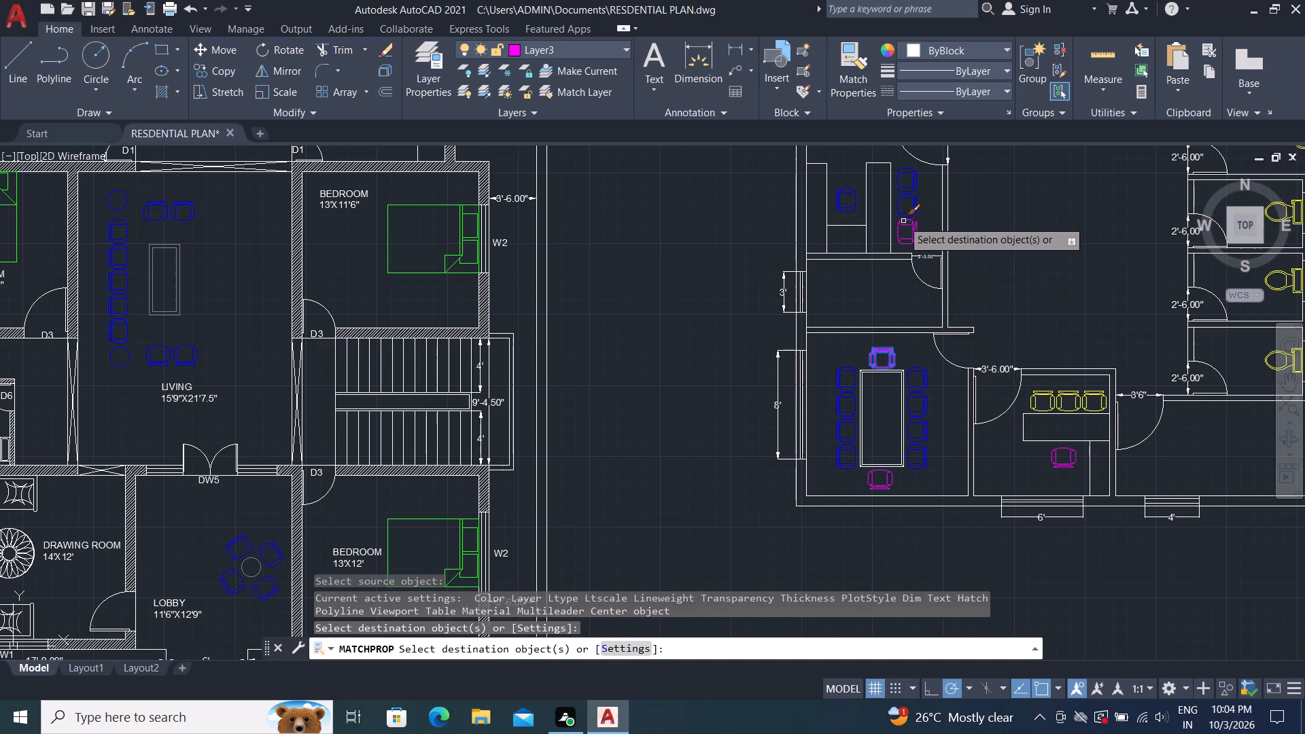
click(902, 213)
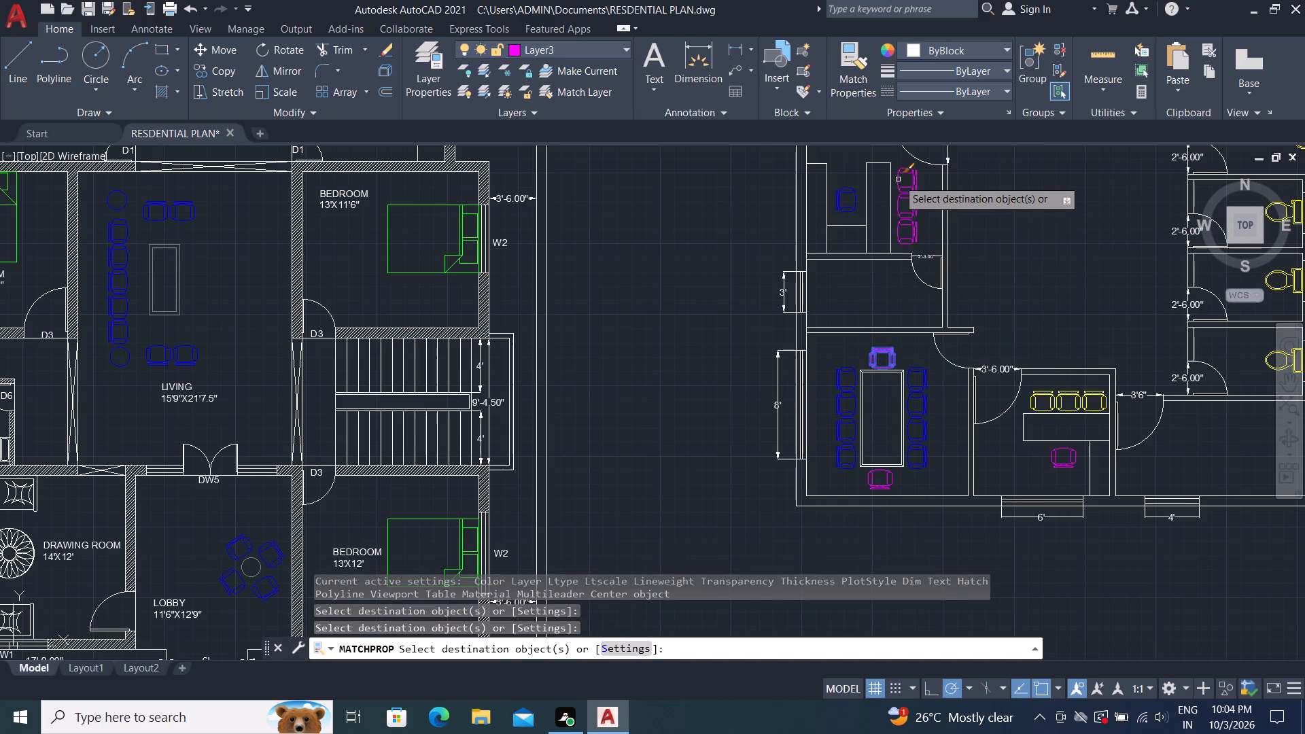
click(898, 179)
key(Escape)
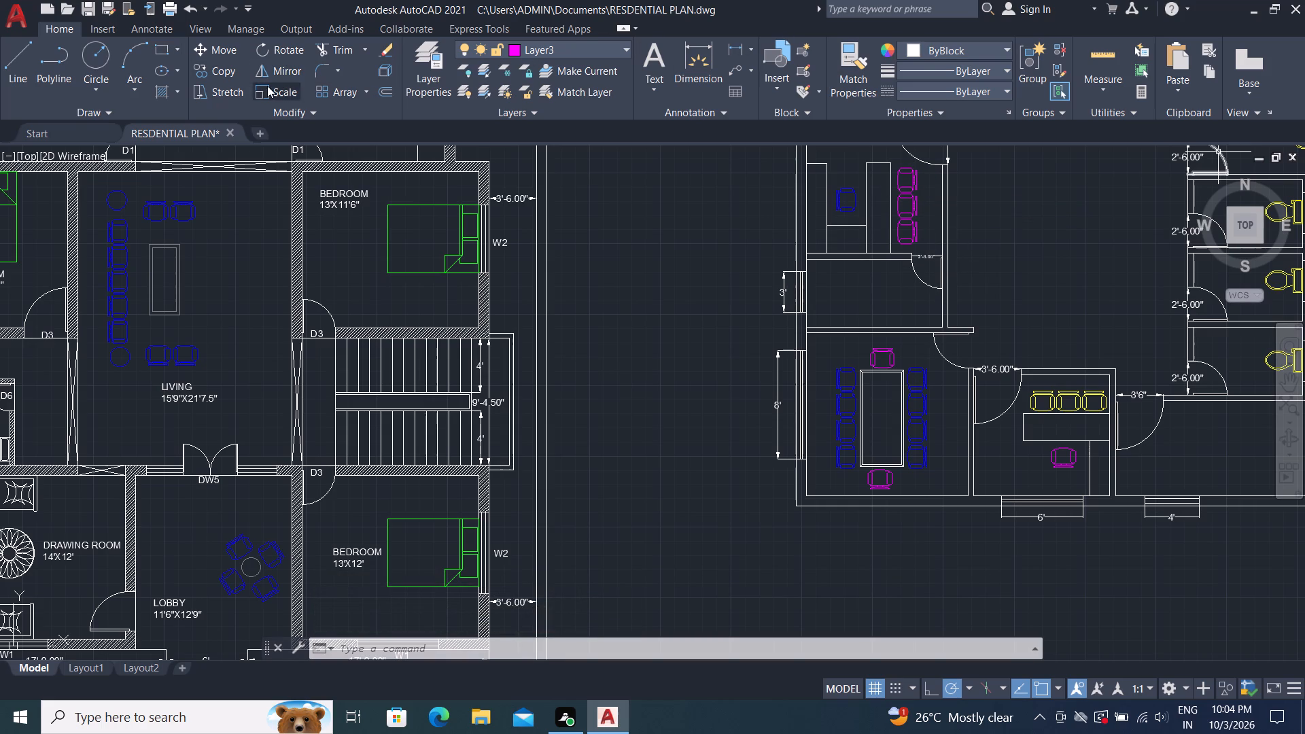
Fill the yellow-chair office desk, the magenta-visitor-chair office desk and the meeting table with solid hatch.
click(166, 85)
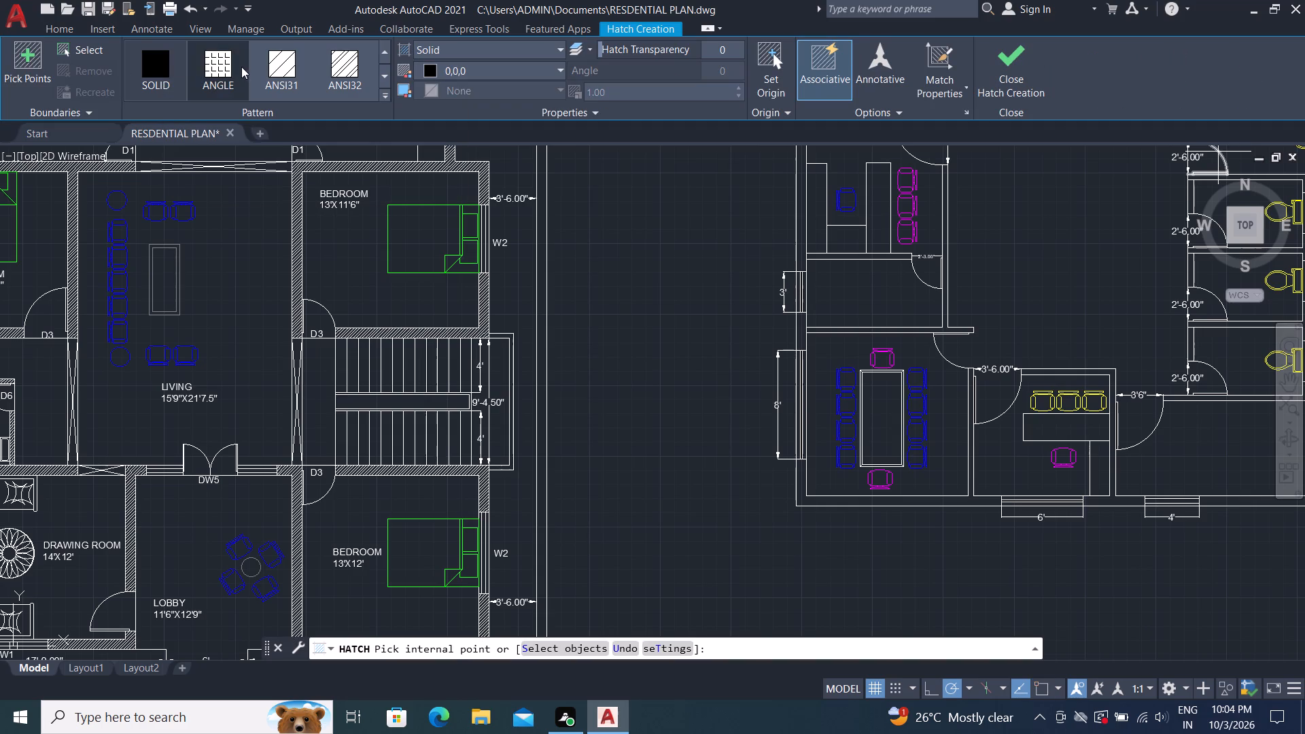
click(153, 63)
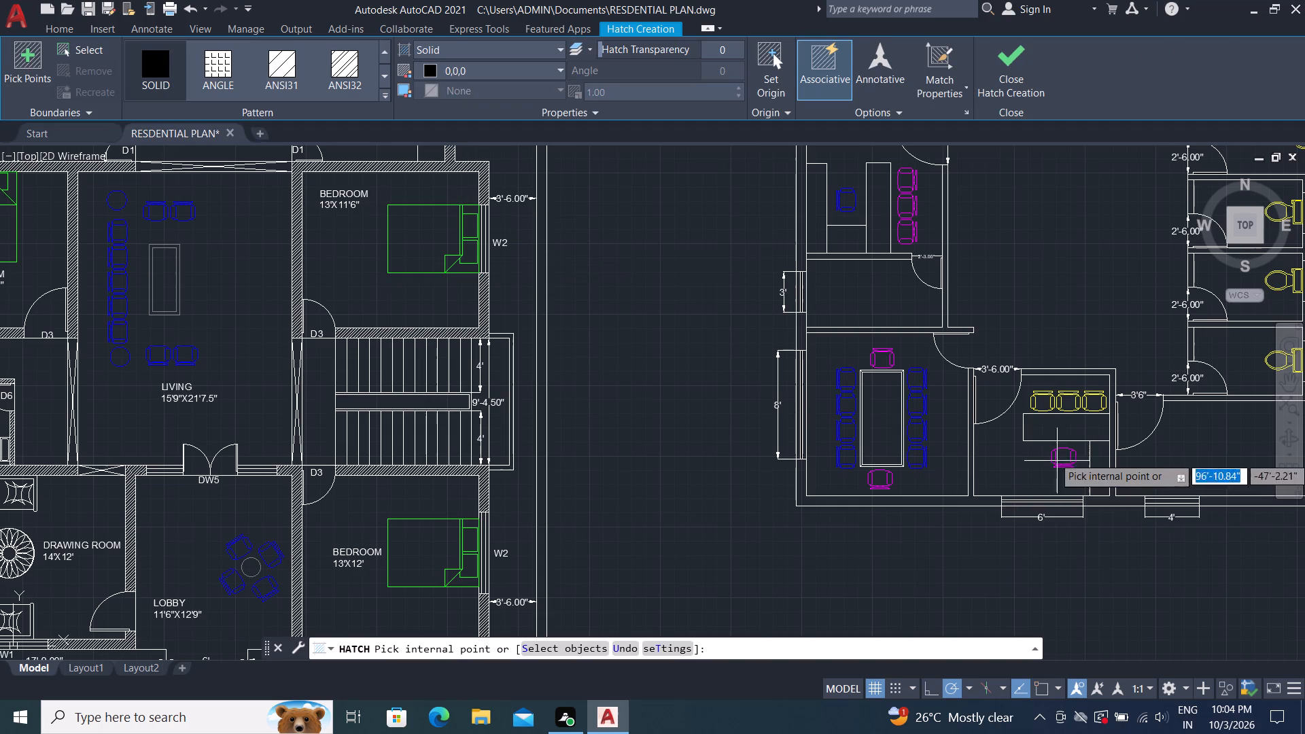
click(1066, 430)
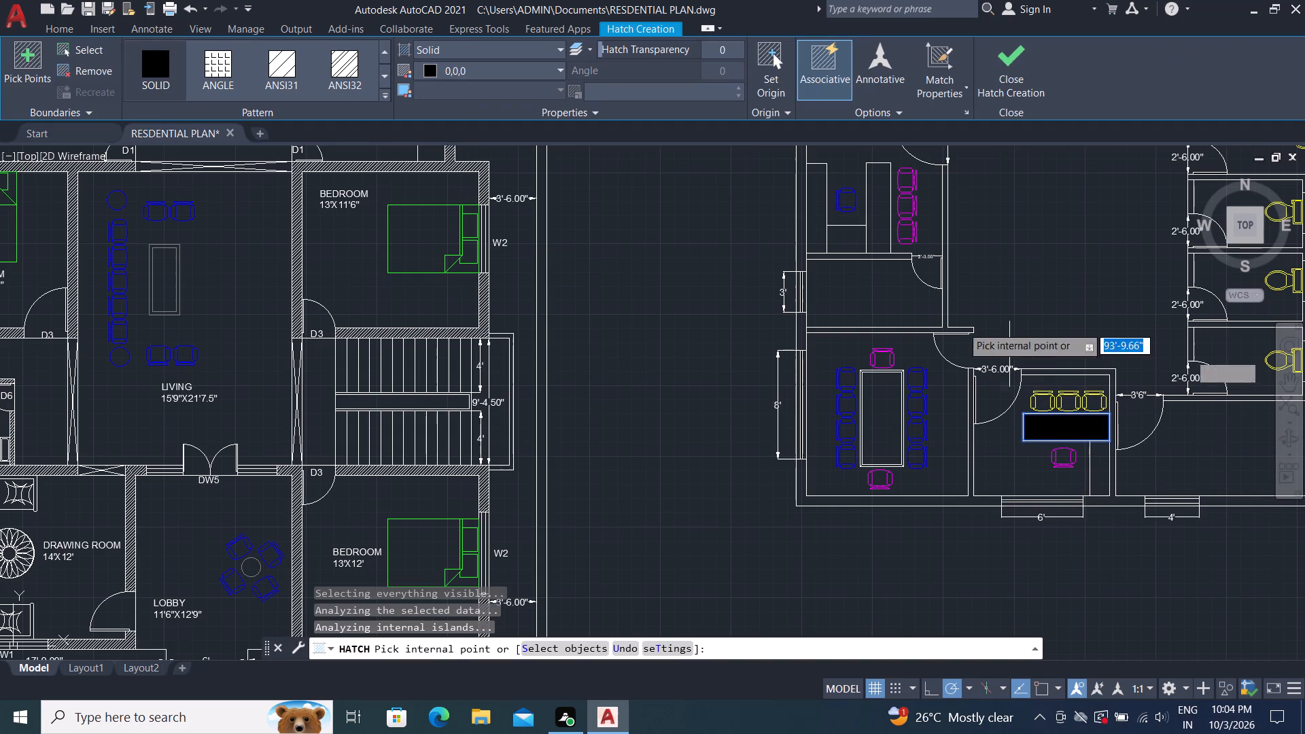
click(878, 194)
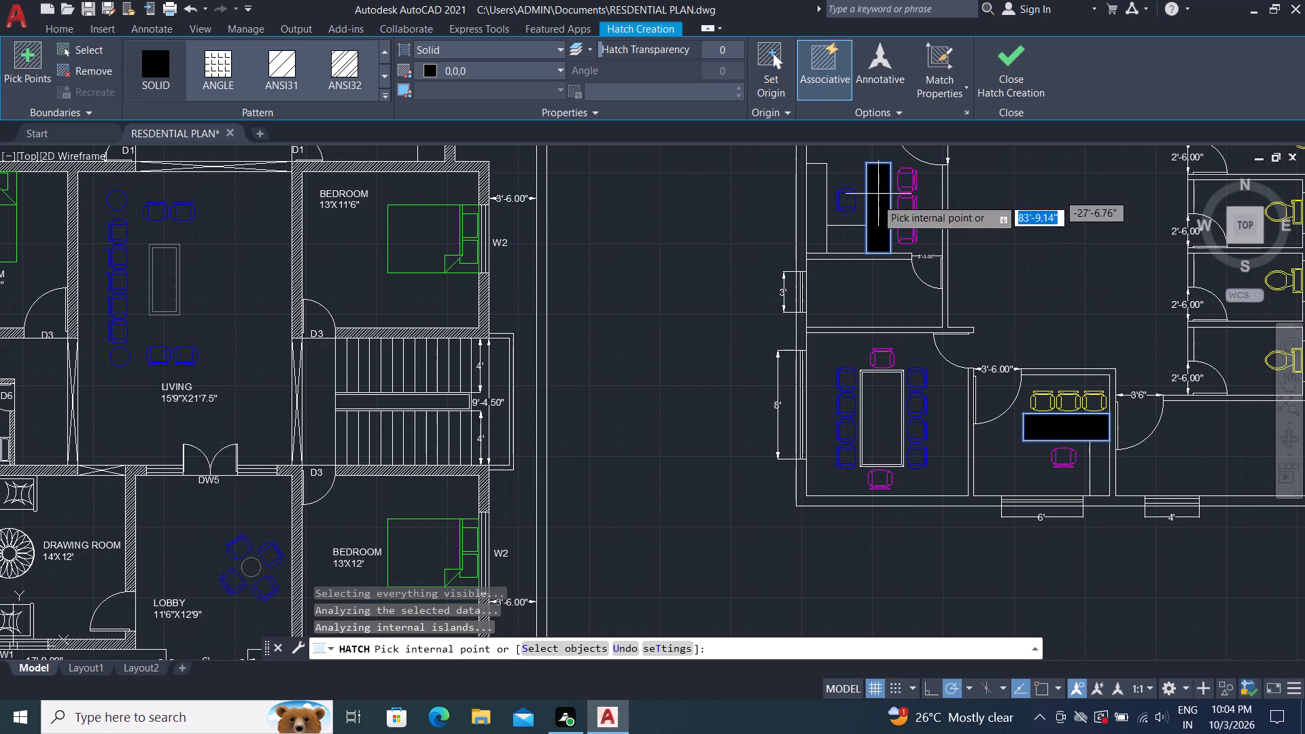
click(888, 388)
Fill the desks of the green-chair, red-chair and cyan-chair offices with solid hatch and finish the hatch.
scroll(949, 519, down, 1)
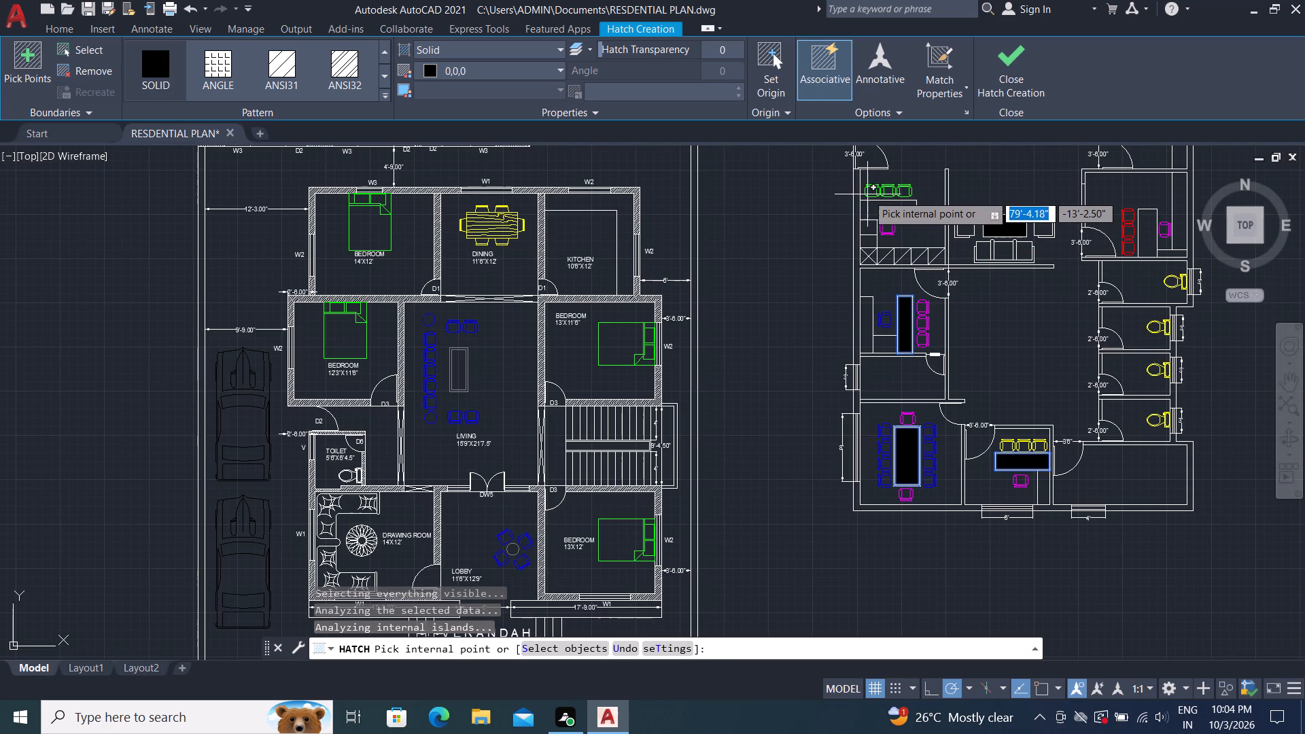
click(884, 211)
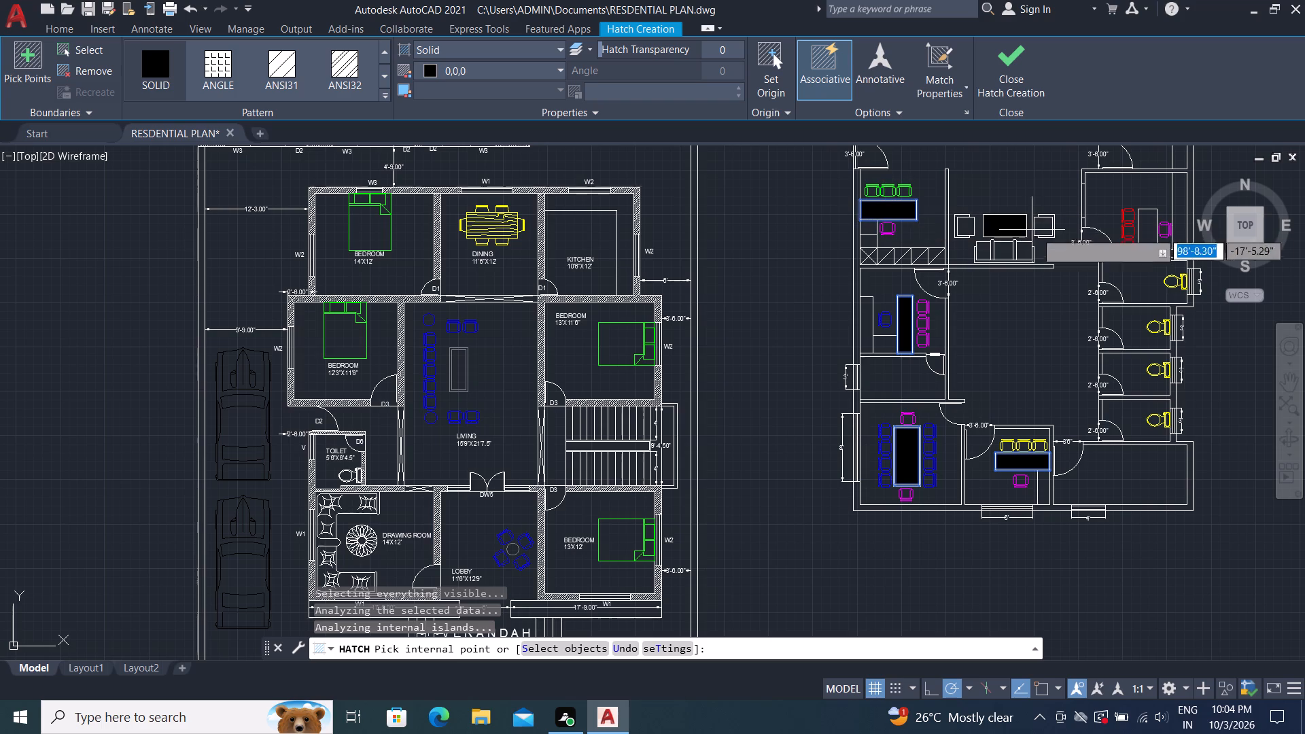
click(1153, 232)
scroll(1113, 288, down, 1)
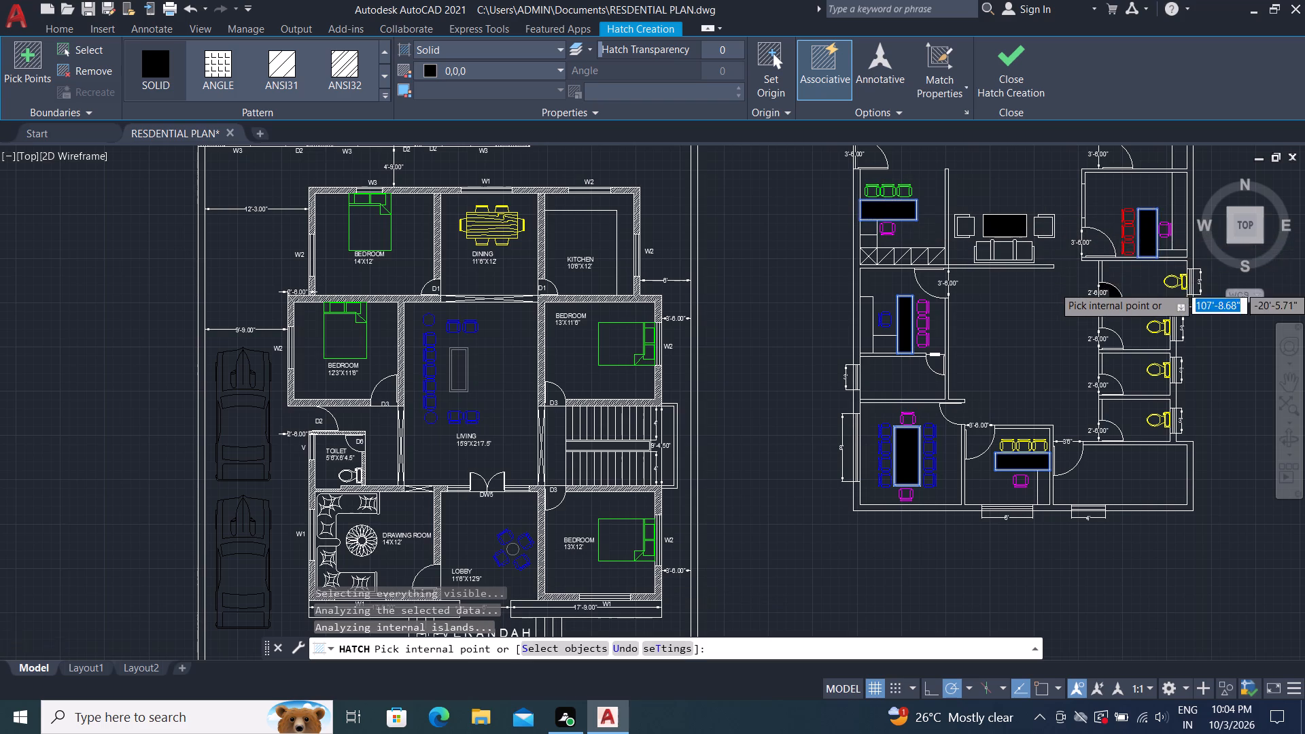
scroll(1113, 288, down, 1)
scroll(1126, 214, up, 2)
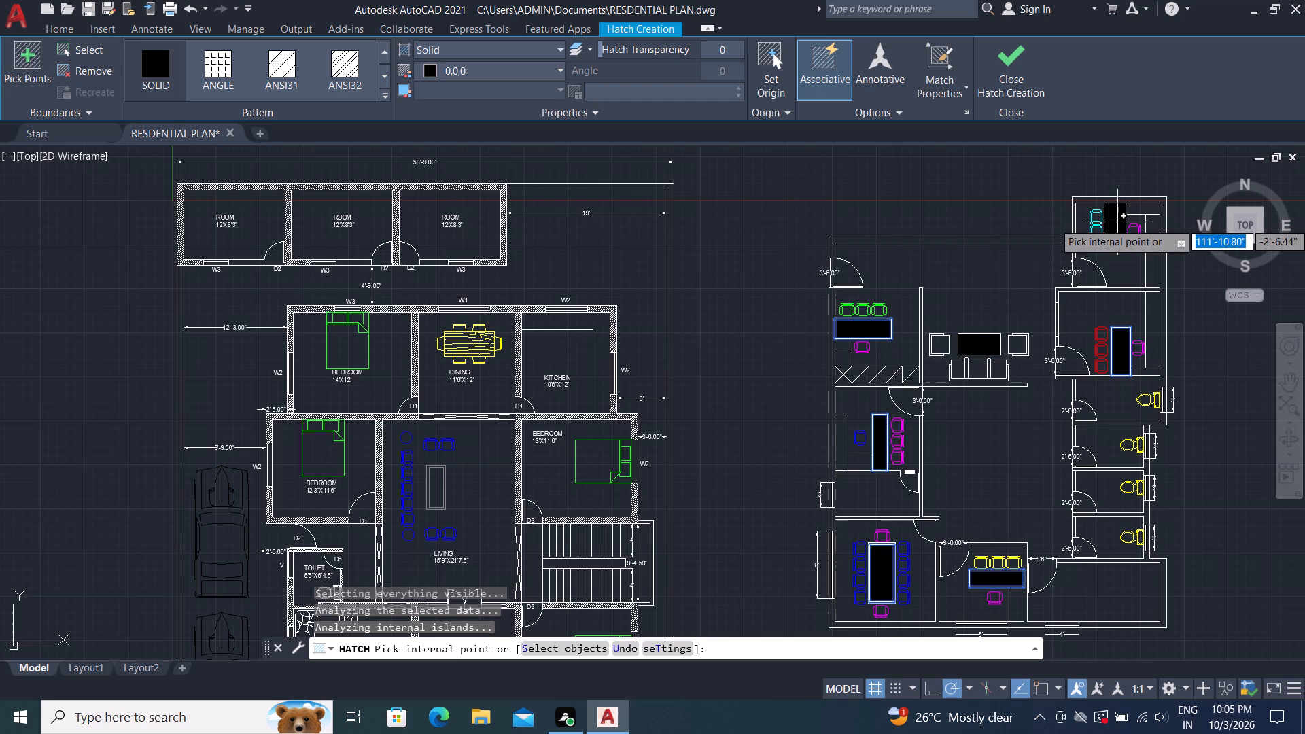
click(1117, 222)
key(Escape)
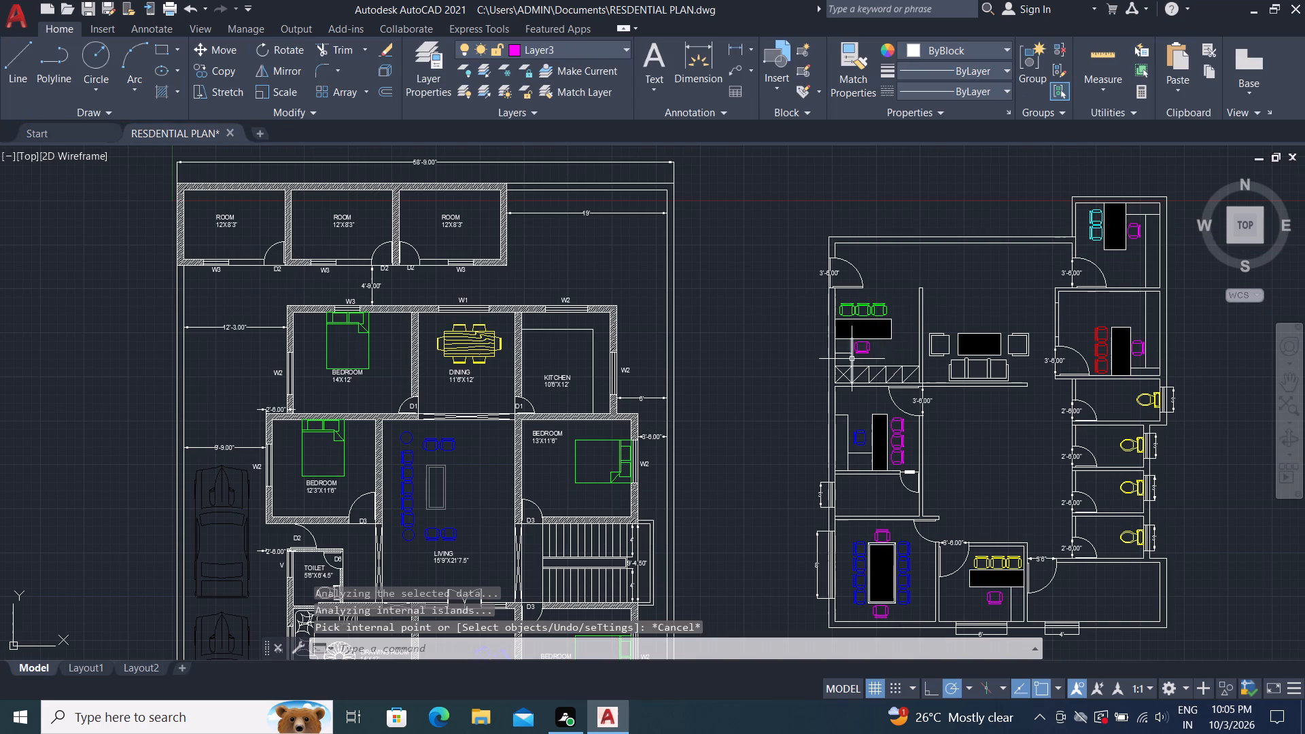
Draw northeast-to-southwest diagonal lines in the two west-wall cabinet cells south of the green-chair office desk.
scroll(852, 359, up, 4)
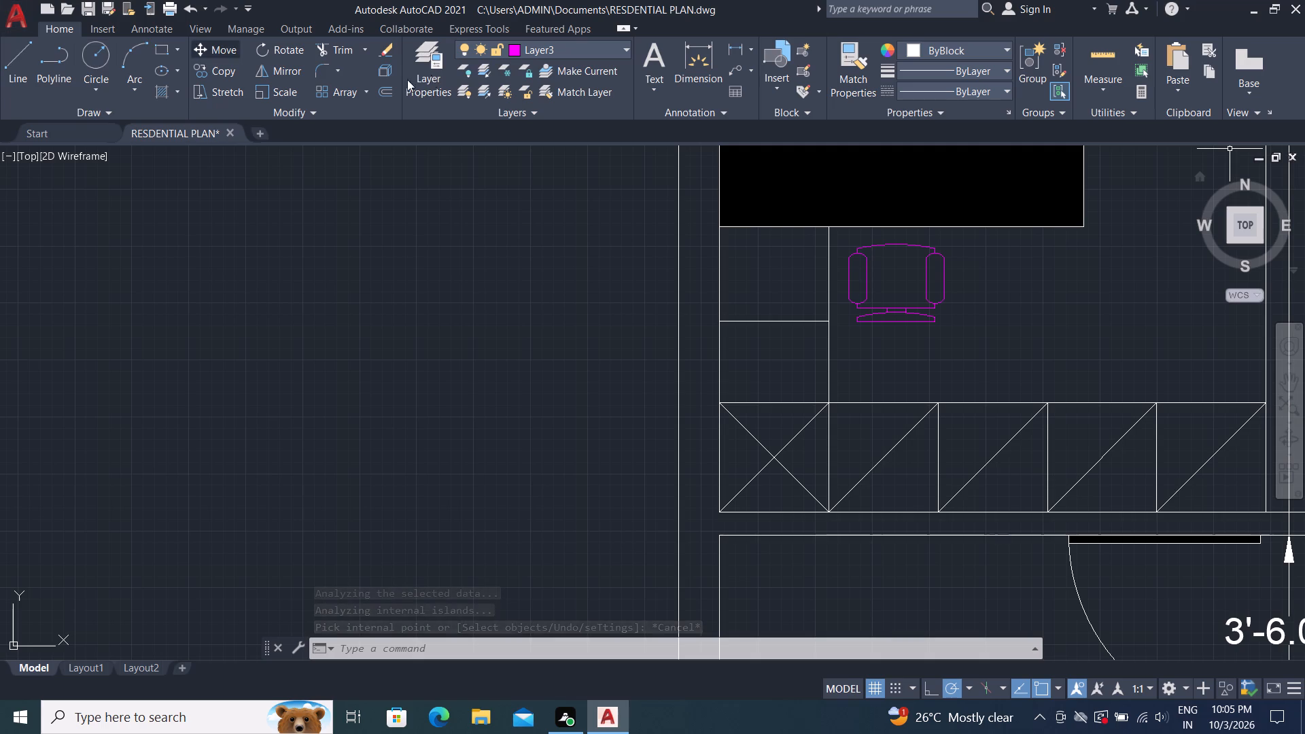
click(14, 52)
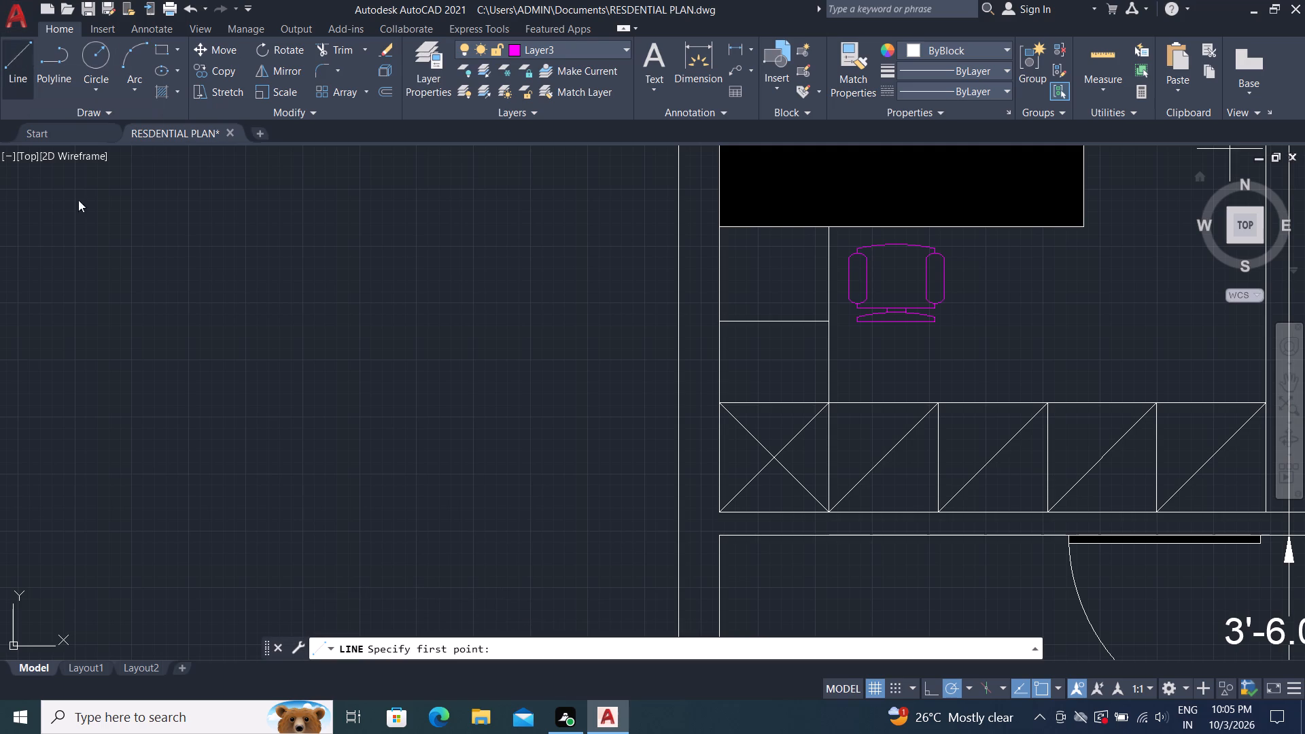
click(825, 228)
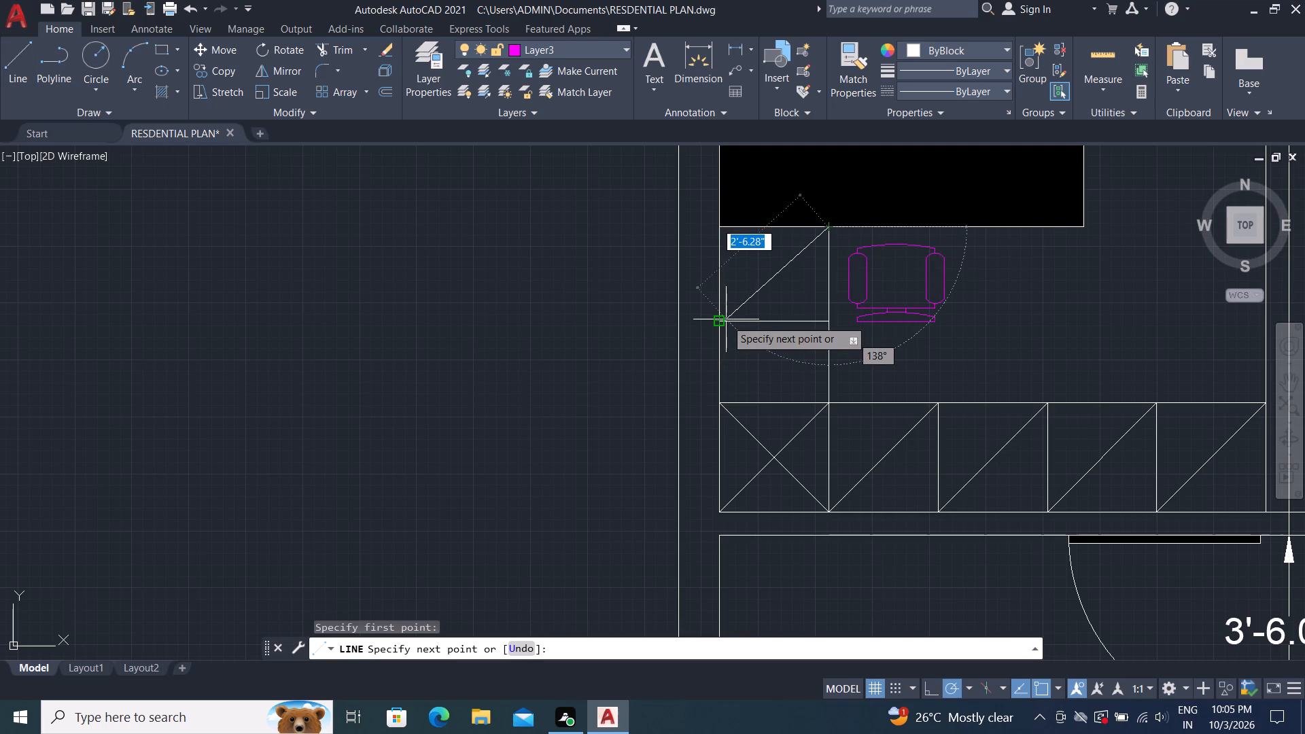
click(720, 320)
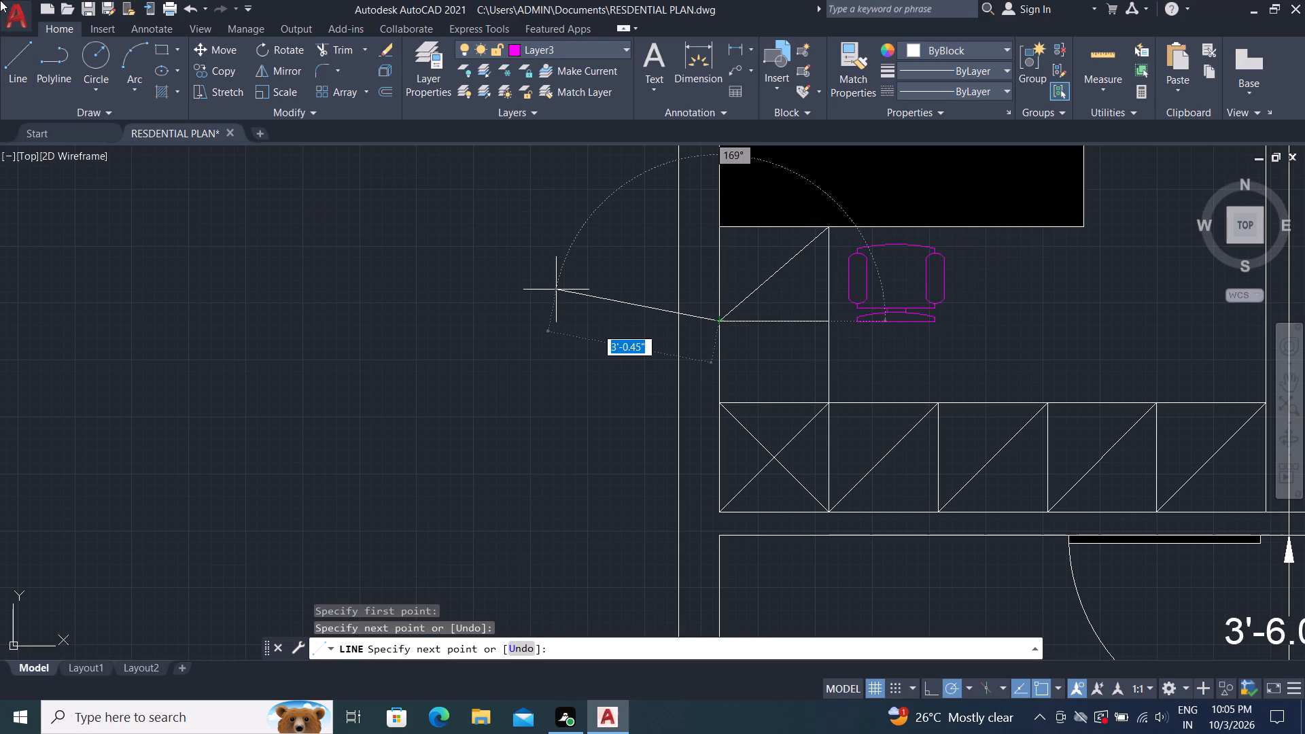
click(24, 48)
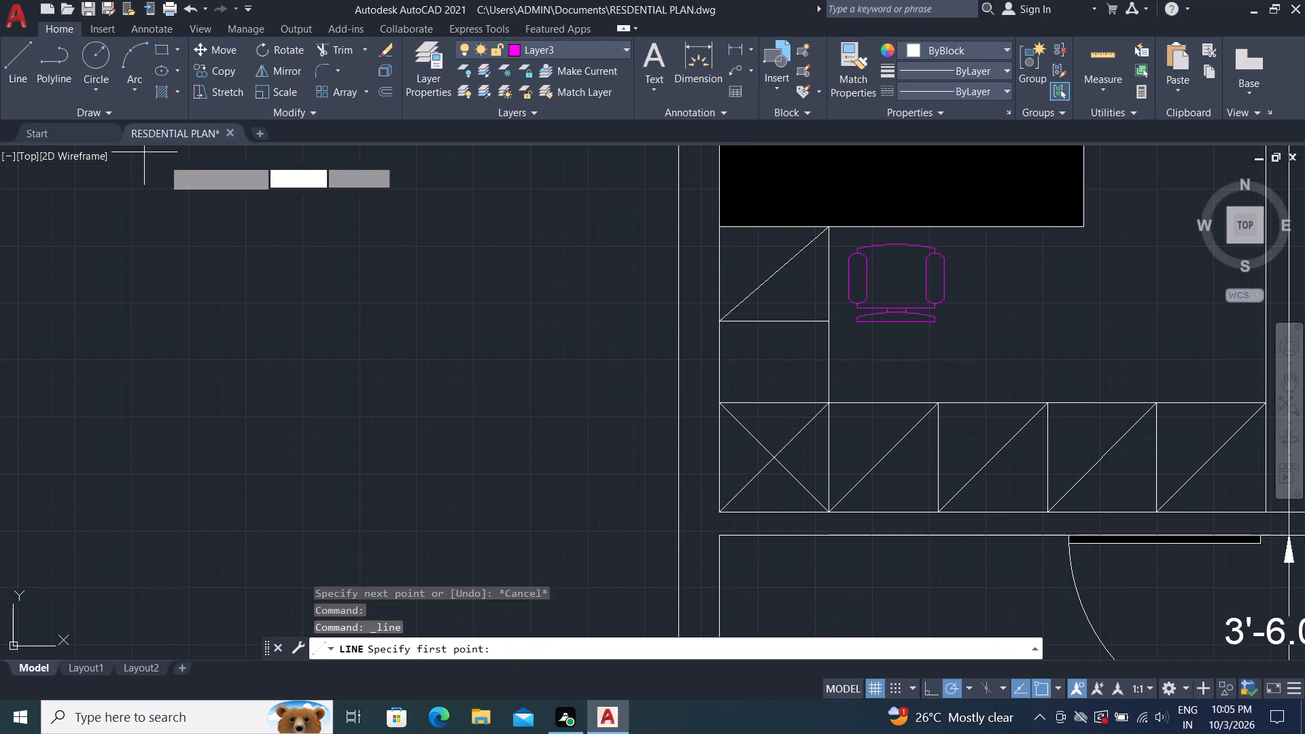
click(830, 323)
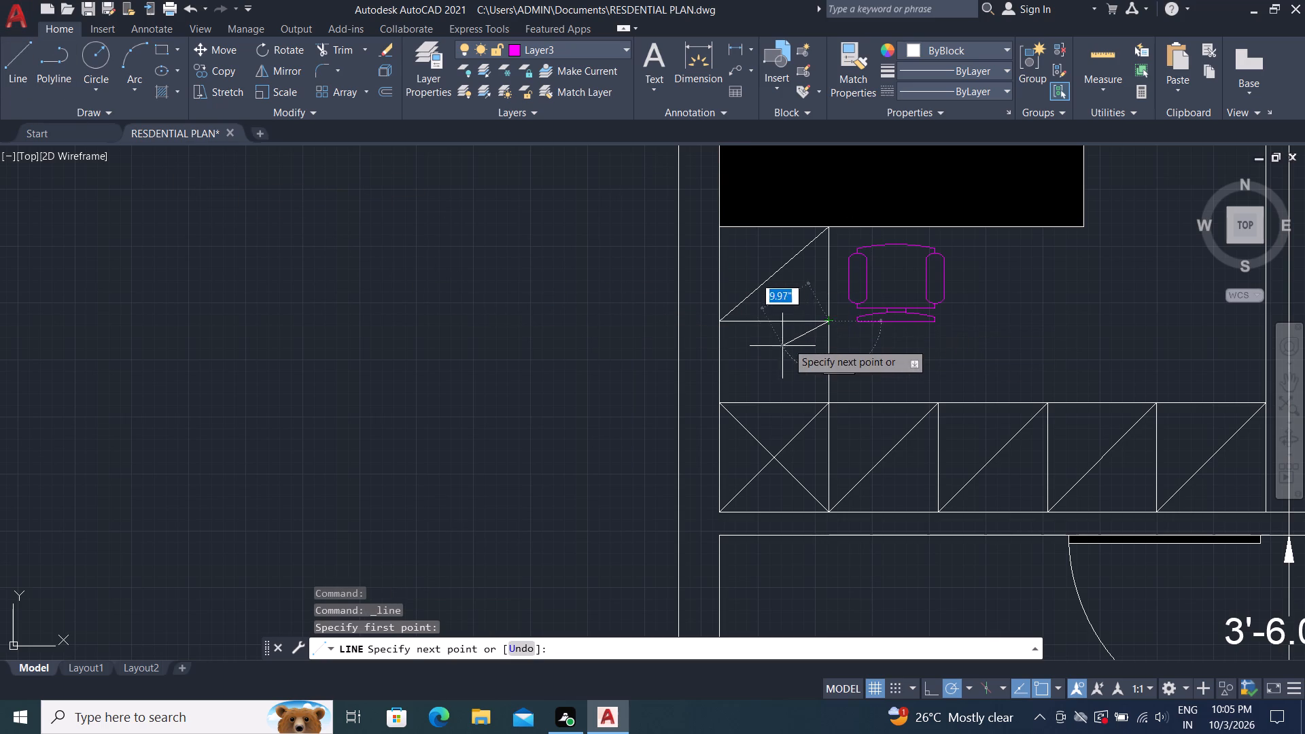
click(718, 402)
key(Escape)
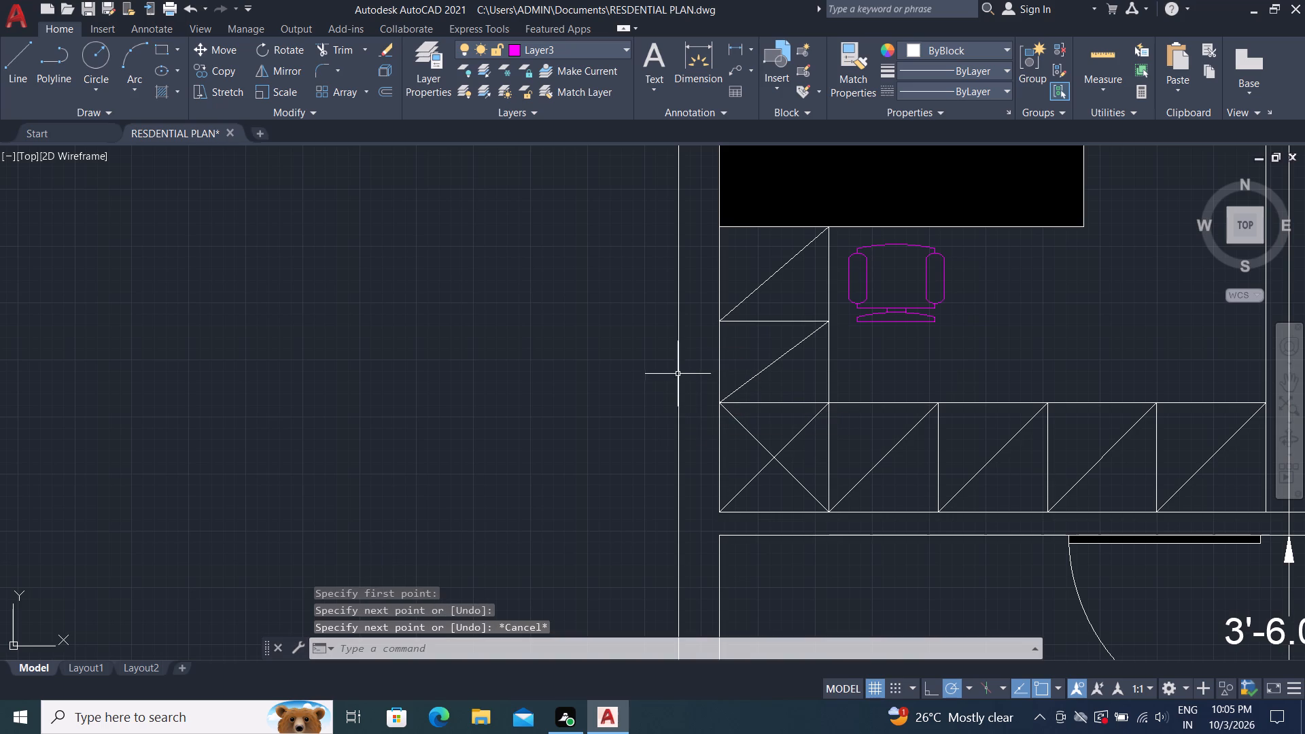
Copy the toilet from the third stall from the north to the open space east of the building.
scroll(688, 357, down, 1)
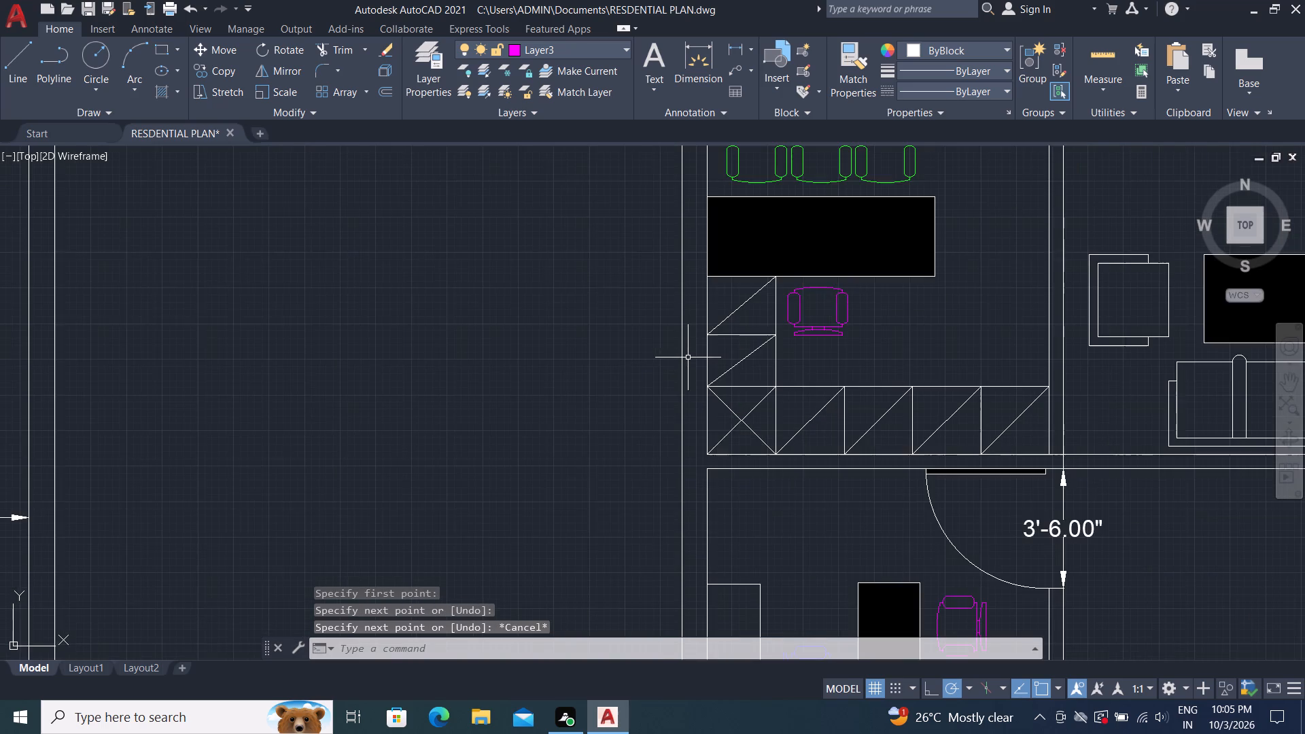
scroll(688, 357, down, 3)
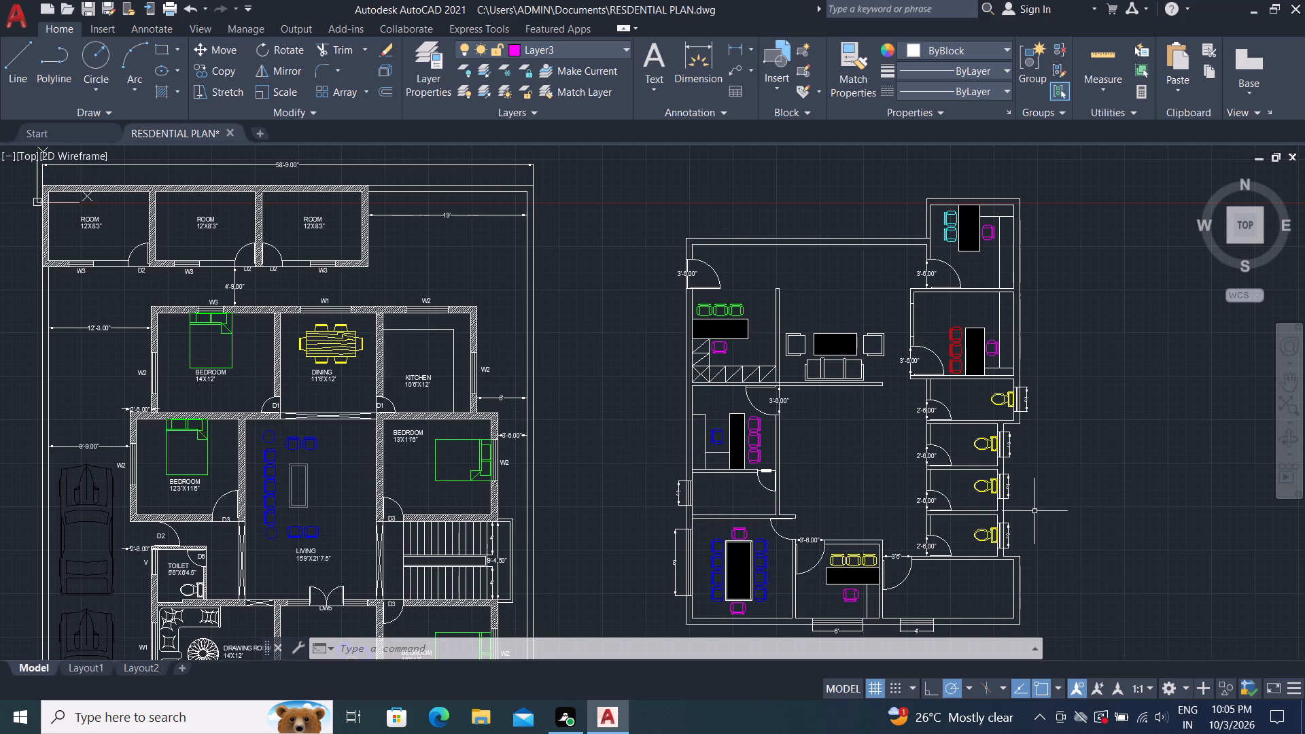
scroll(1010, 538, up, 2)
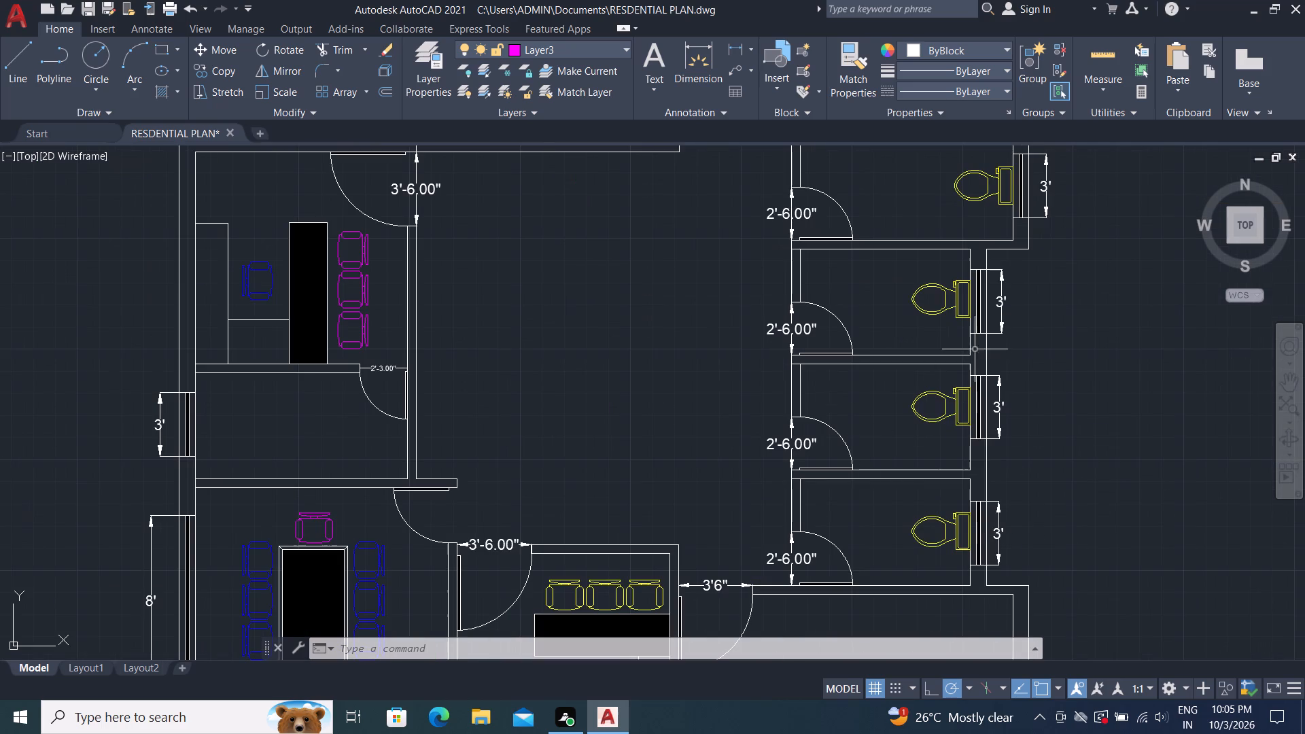
click(222, 69)
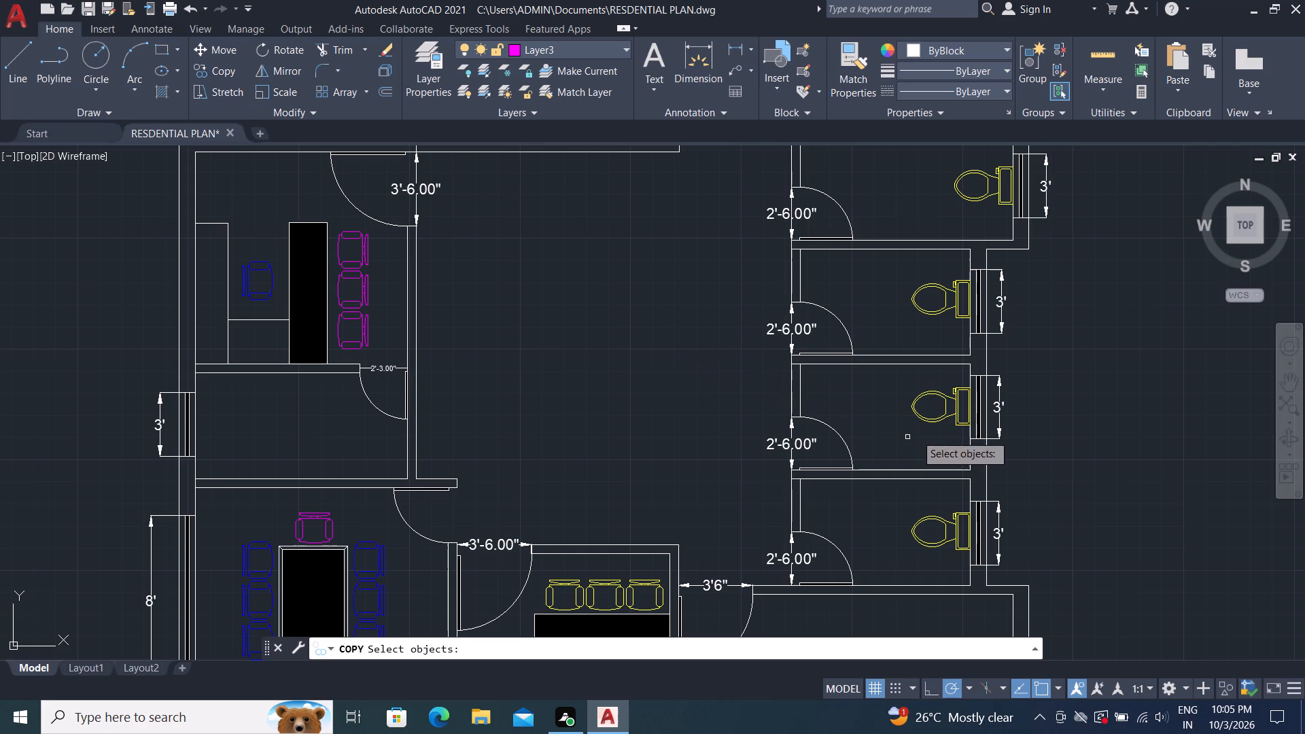
click(932, 421)
scroll(941, 405, up, 1)
right_click(941, 405)
click(941, 405)
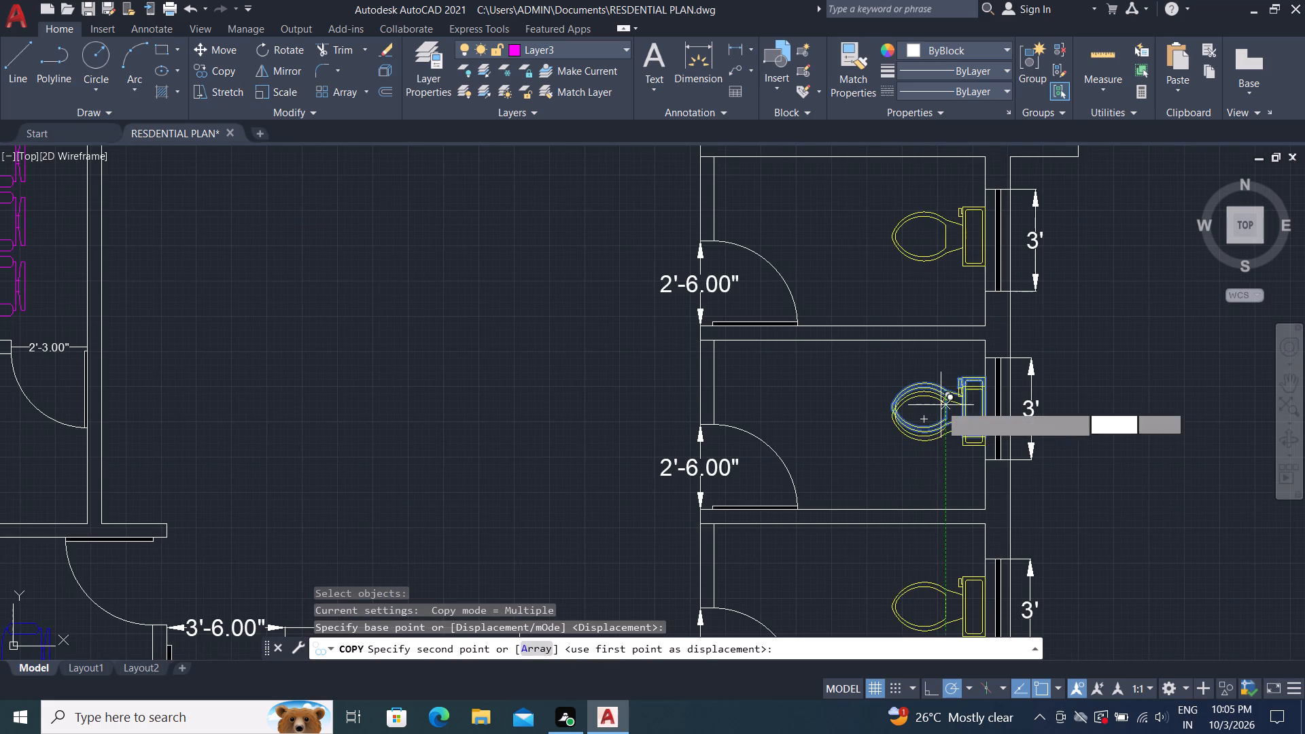
click(1155, 448)
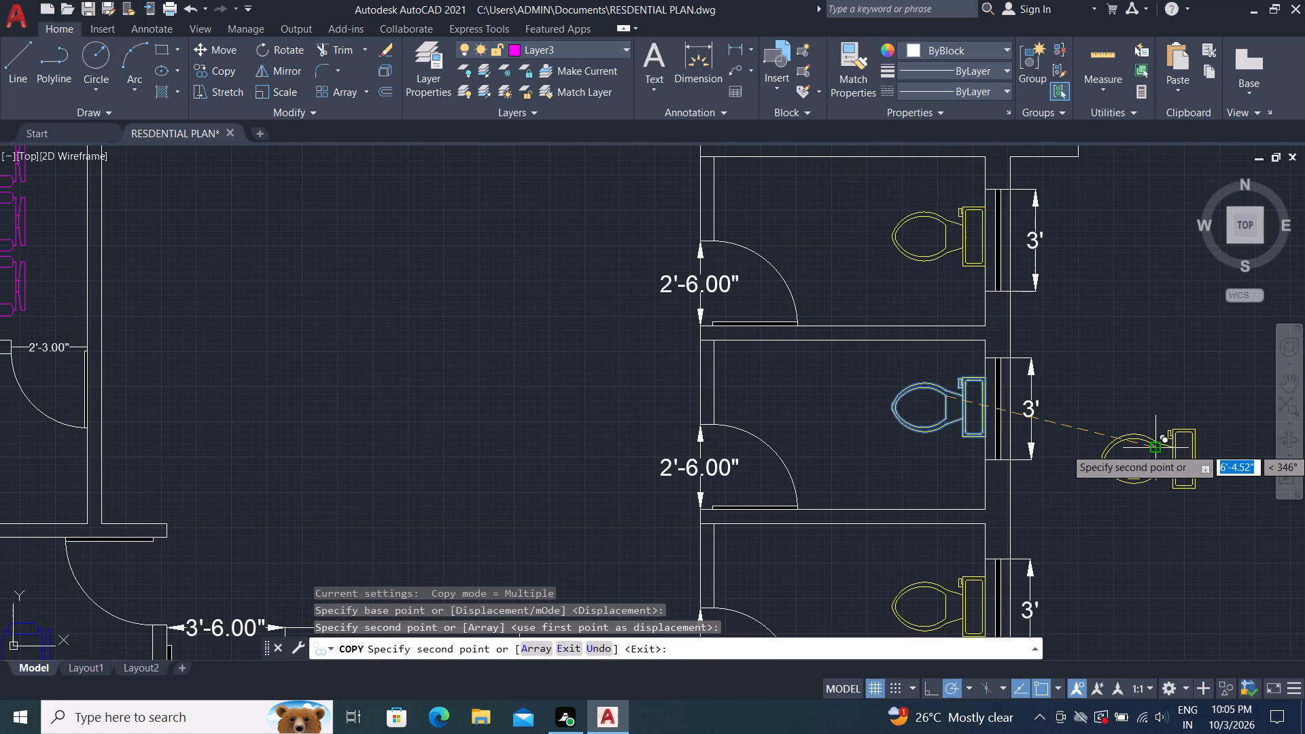
key(Escape)
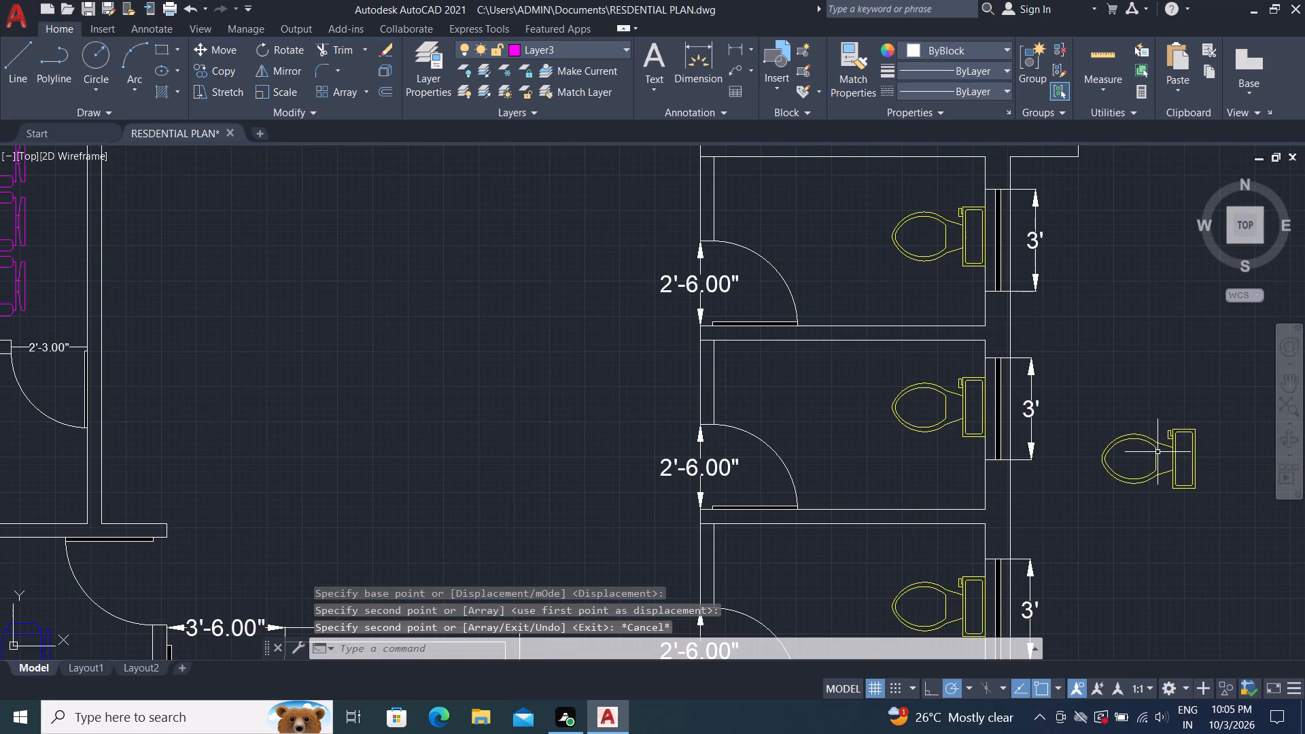
Mirror the copied toilet about a vertical line at the west end of its bowl, keeping the source object.
text(mi)
key(space)
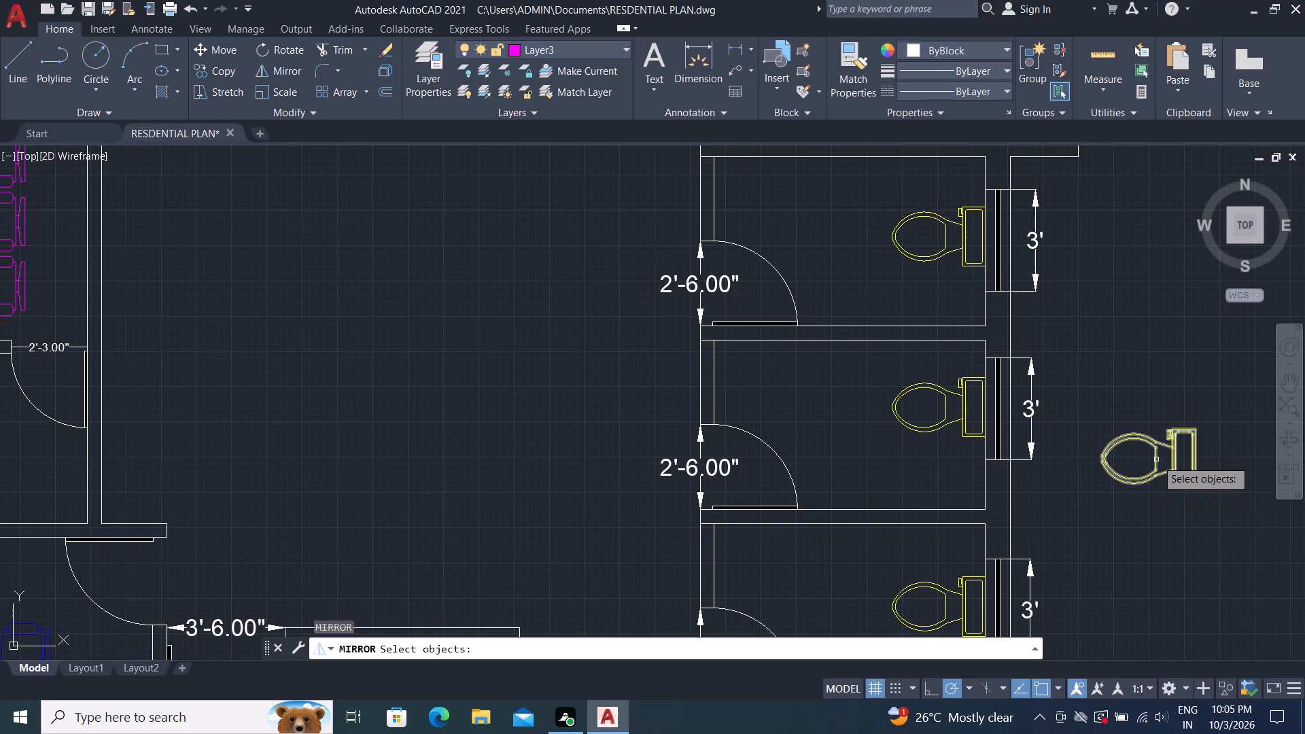
click(1156, 459)
right_click(1171, 447)
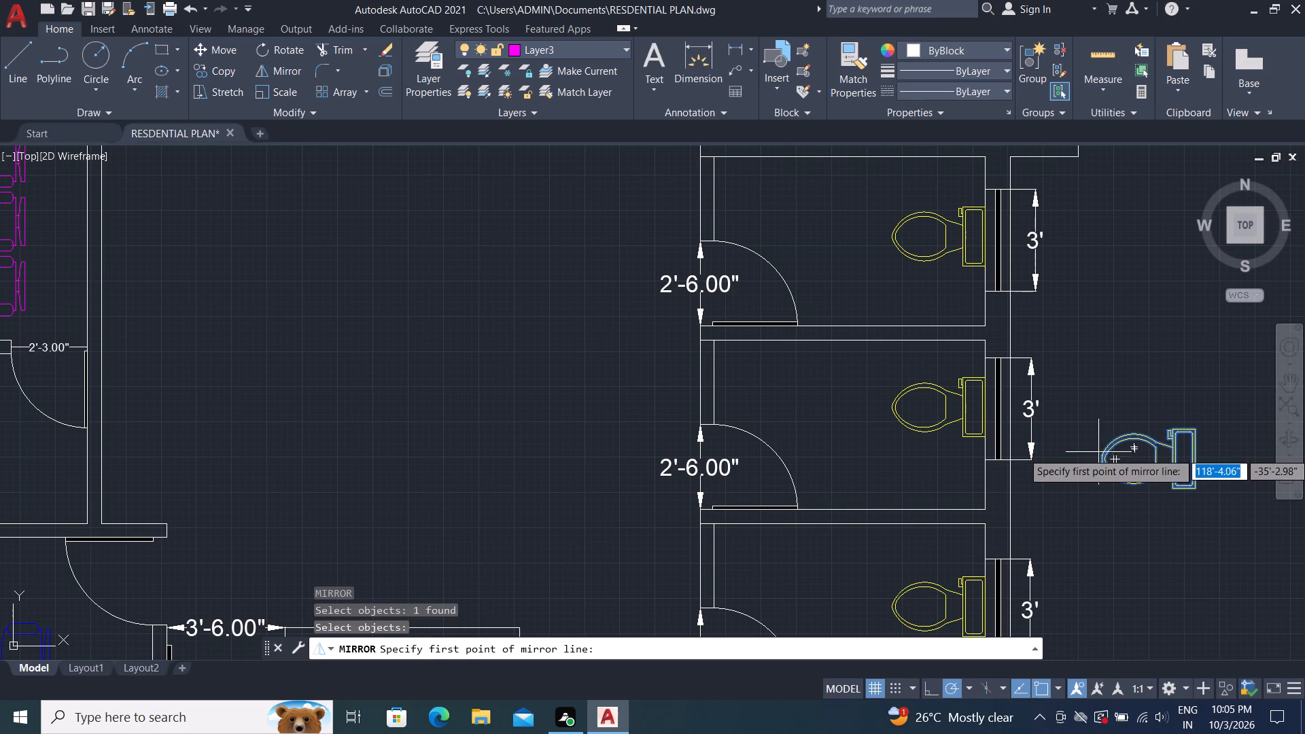
click(1098, 452)
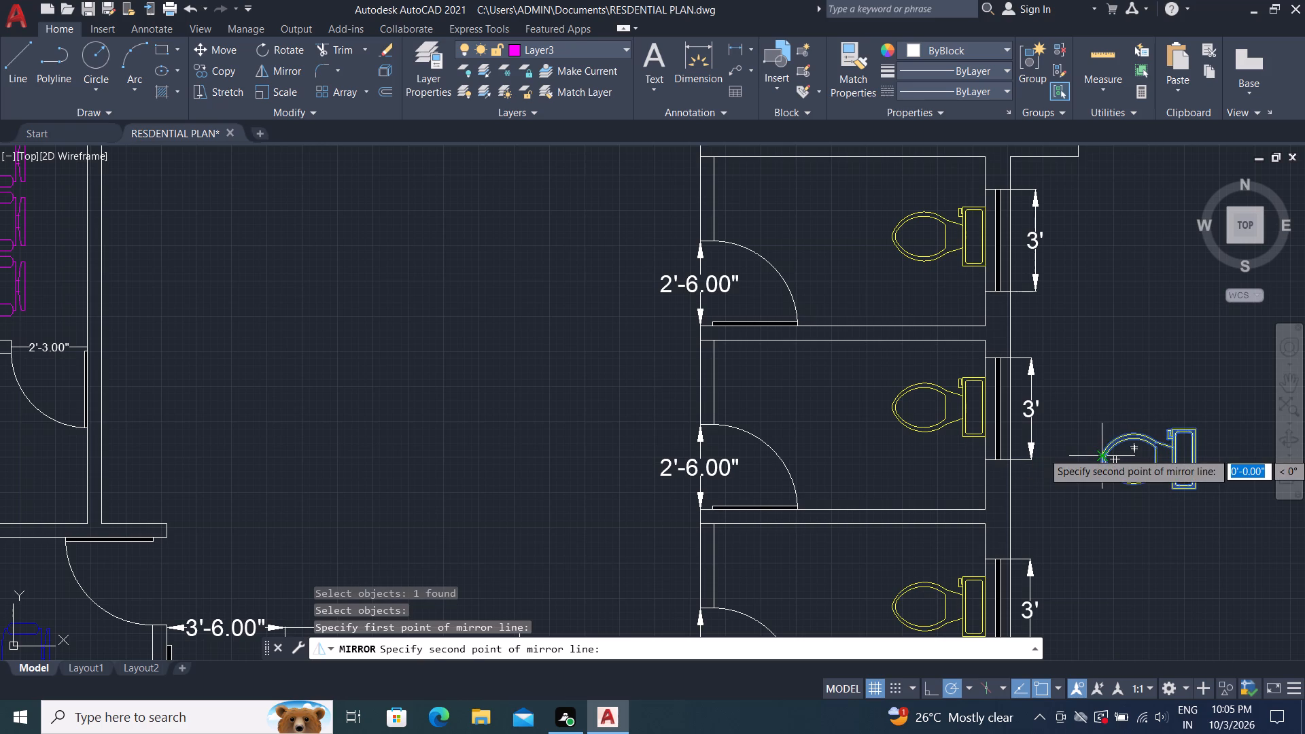
click(1101, 502)
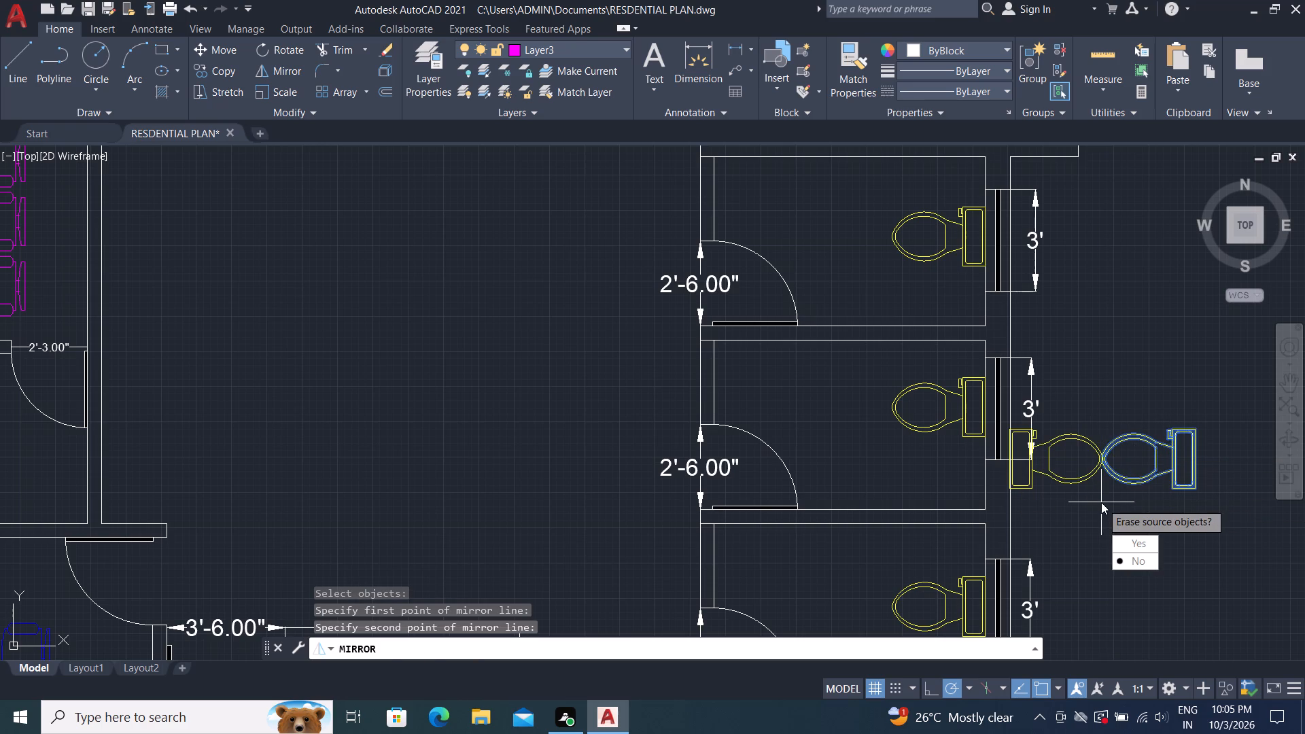
drag(1119, 559, 1101, 502)
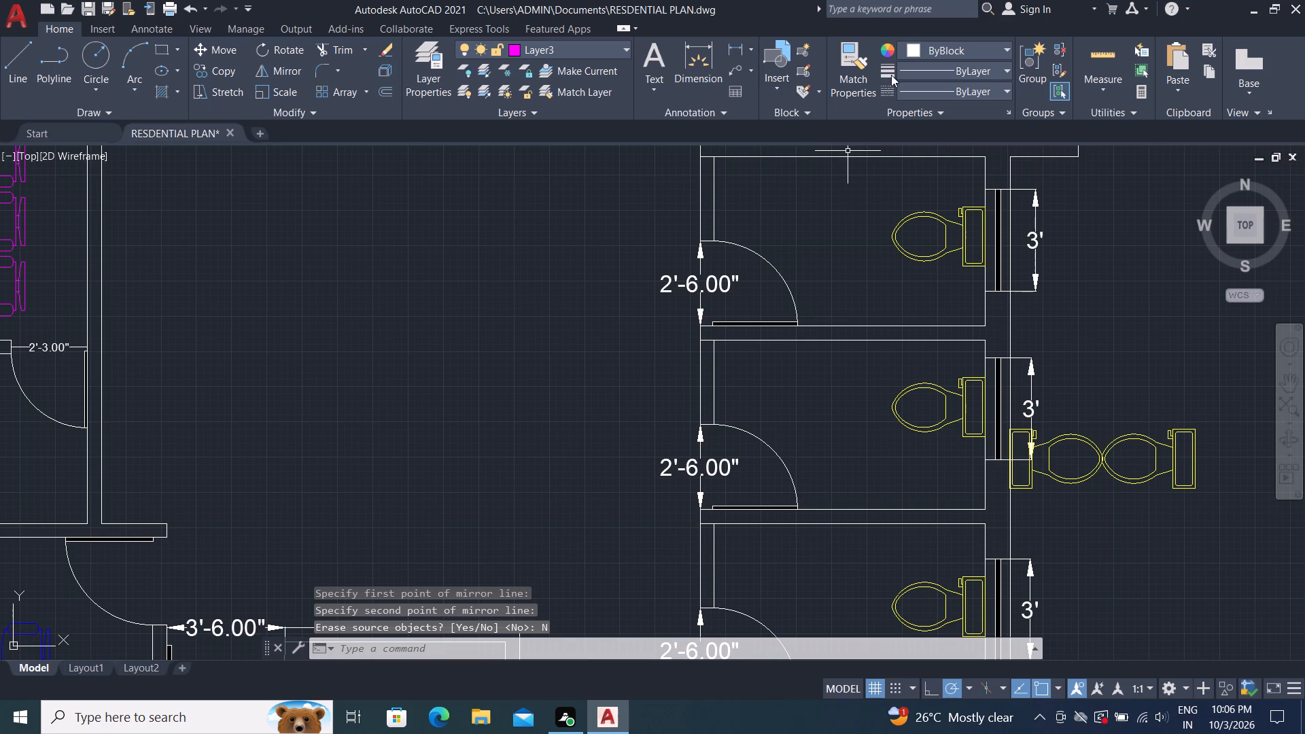
Copy the mirrored toilet against the west window wall of the small room between the blue-chair office and the meeting room.
click(201, 67)
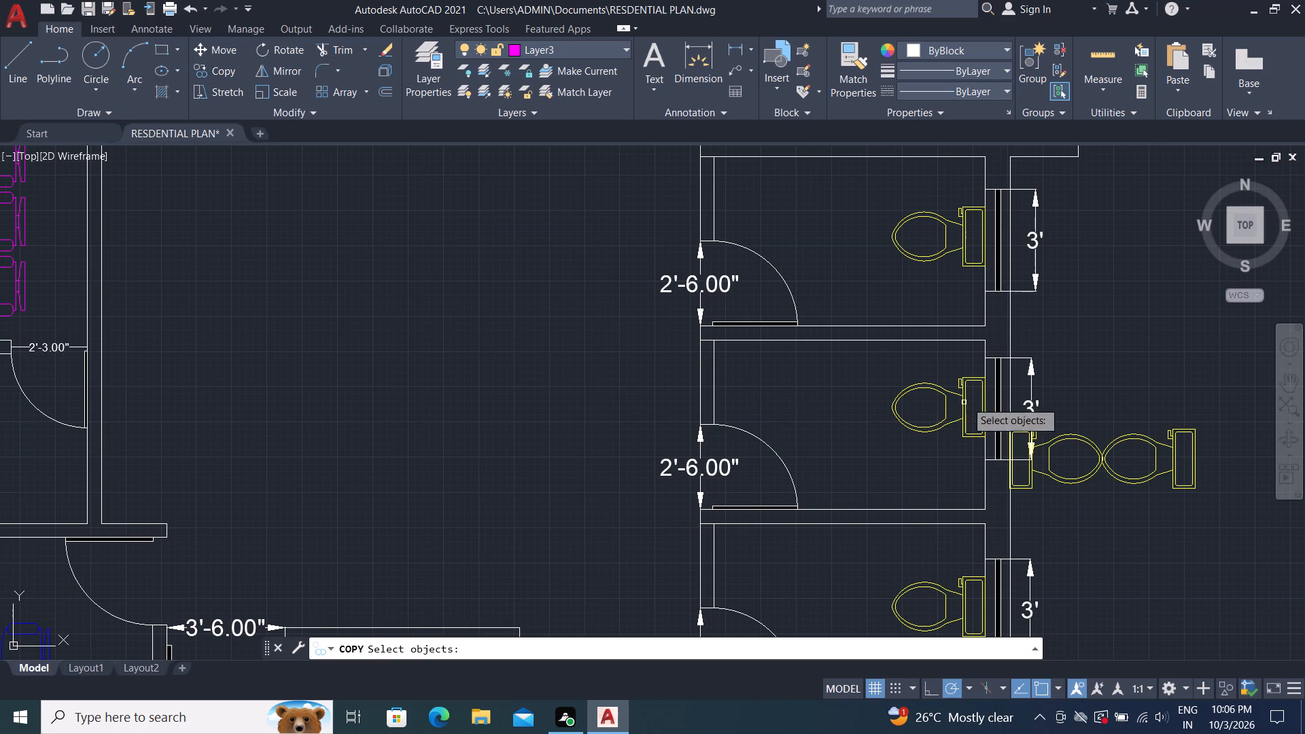
click(1051, 440)
right_click(1051, 440)
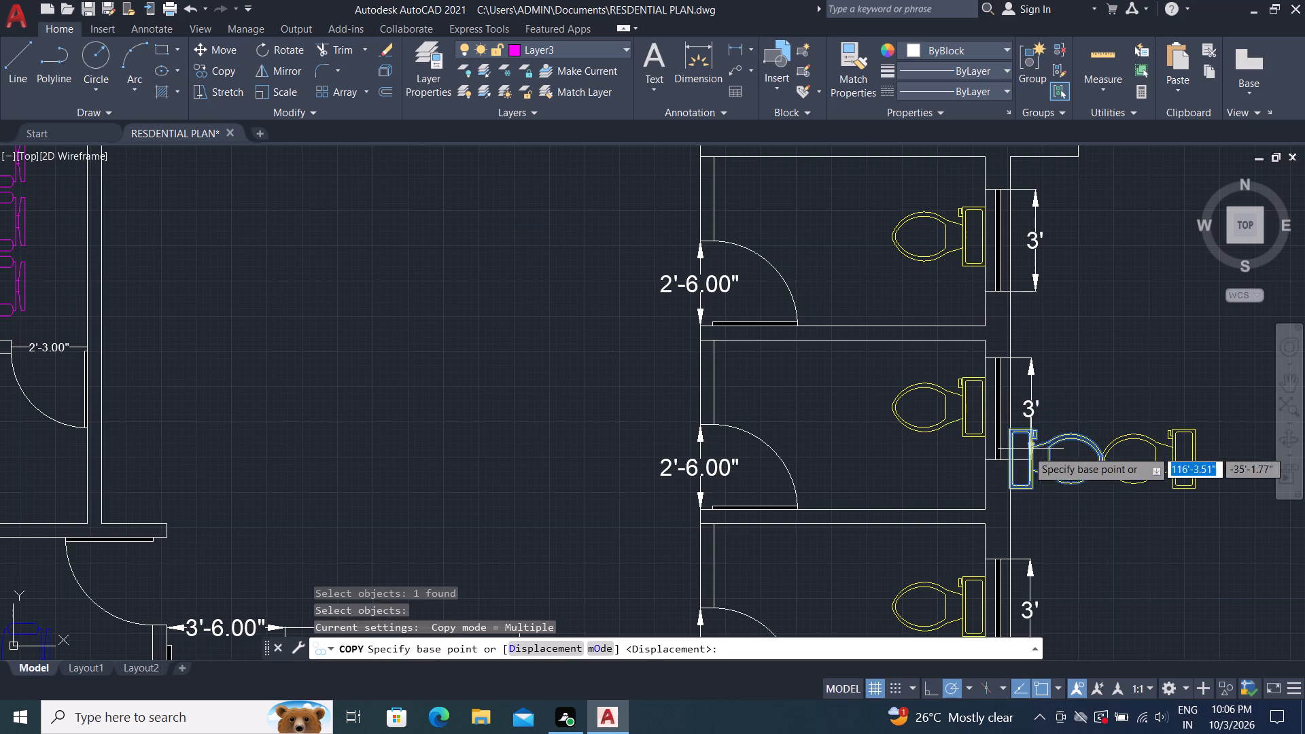
click(1006, 486)
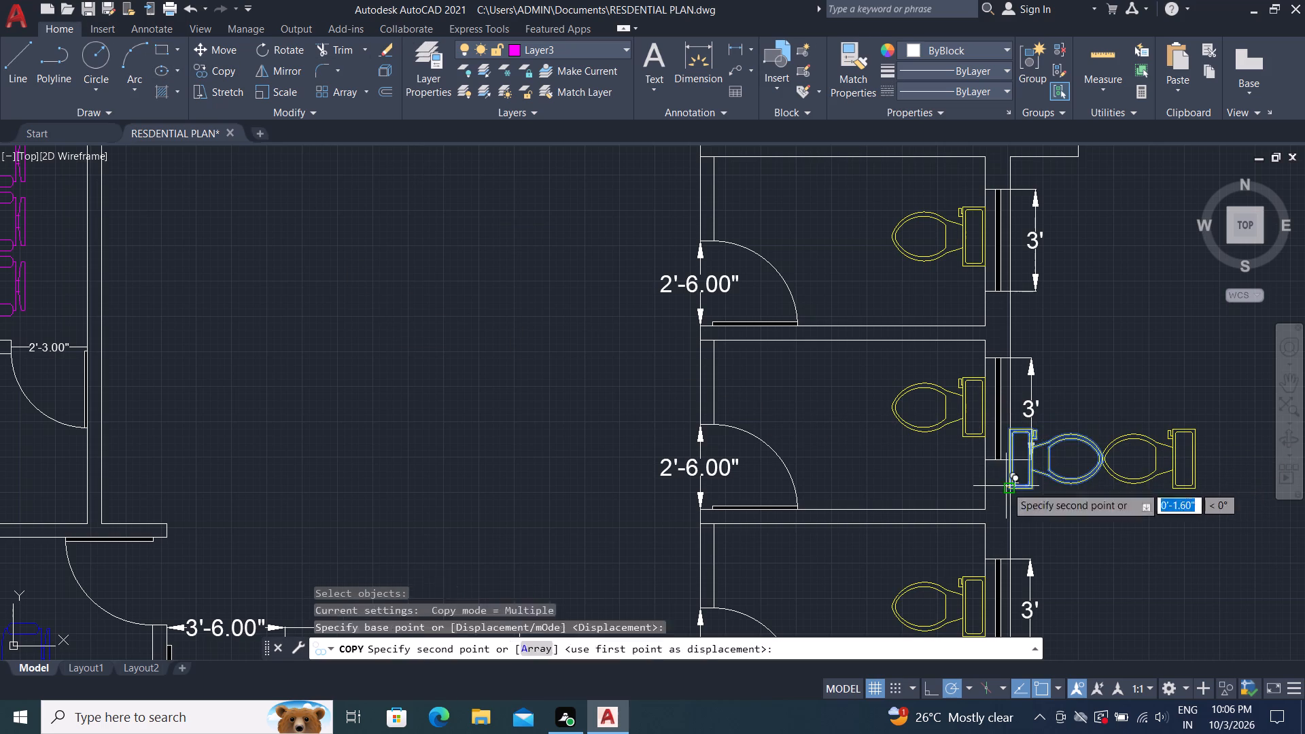
scroll(1066, 406, down, 3)
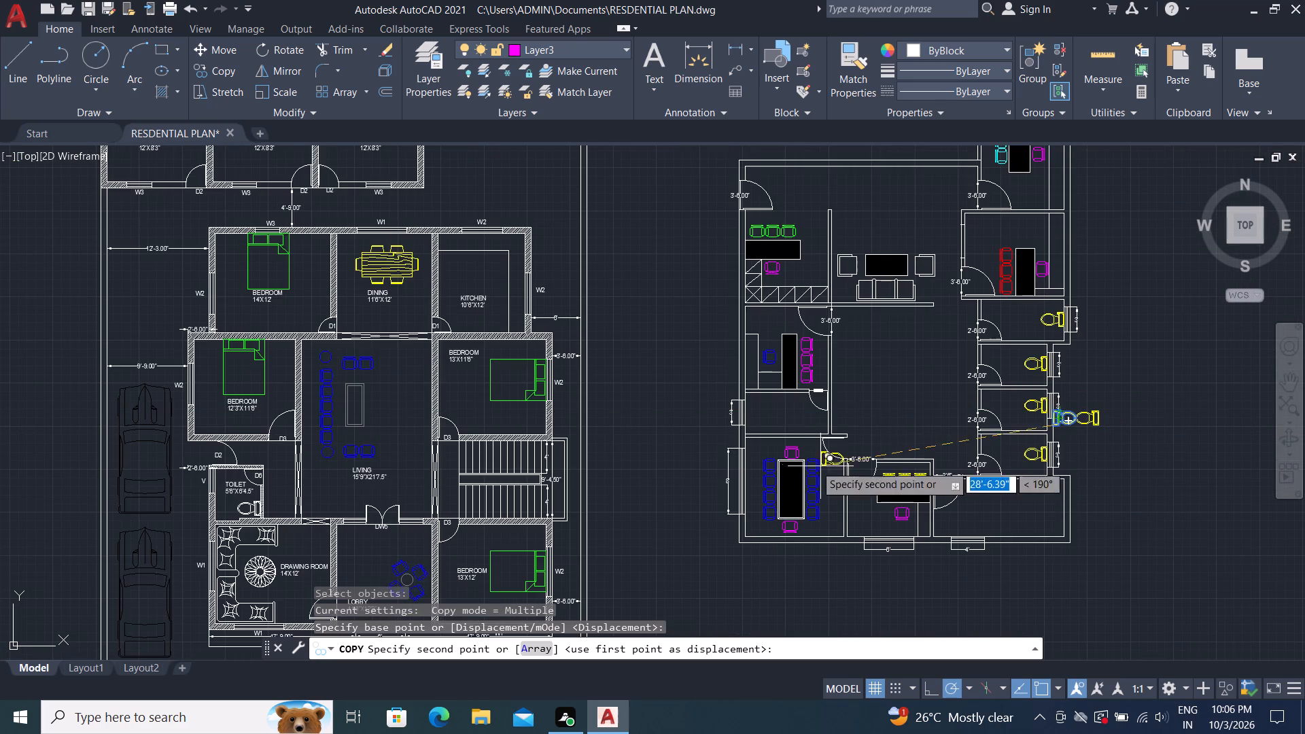
scroll(746, 419, up, 3)
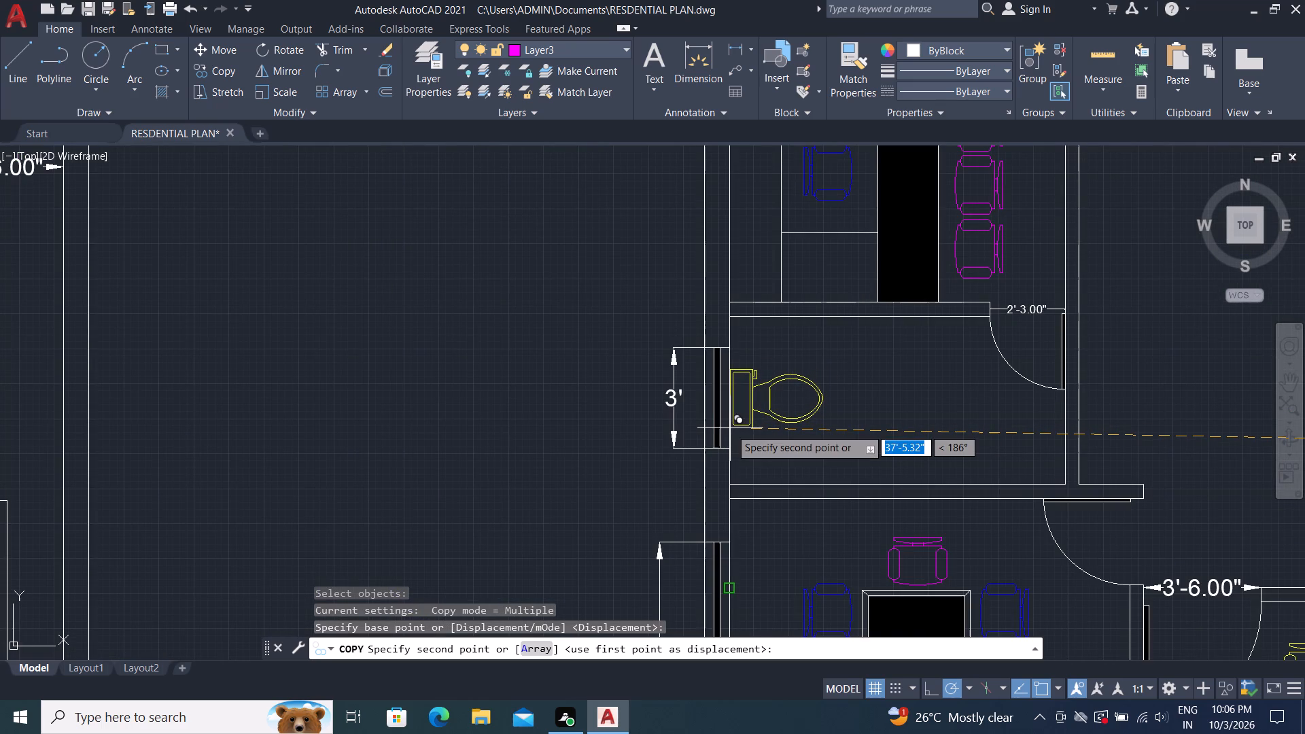
click(730, 428)
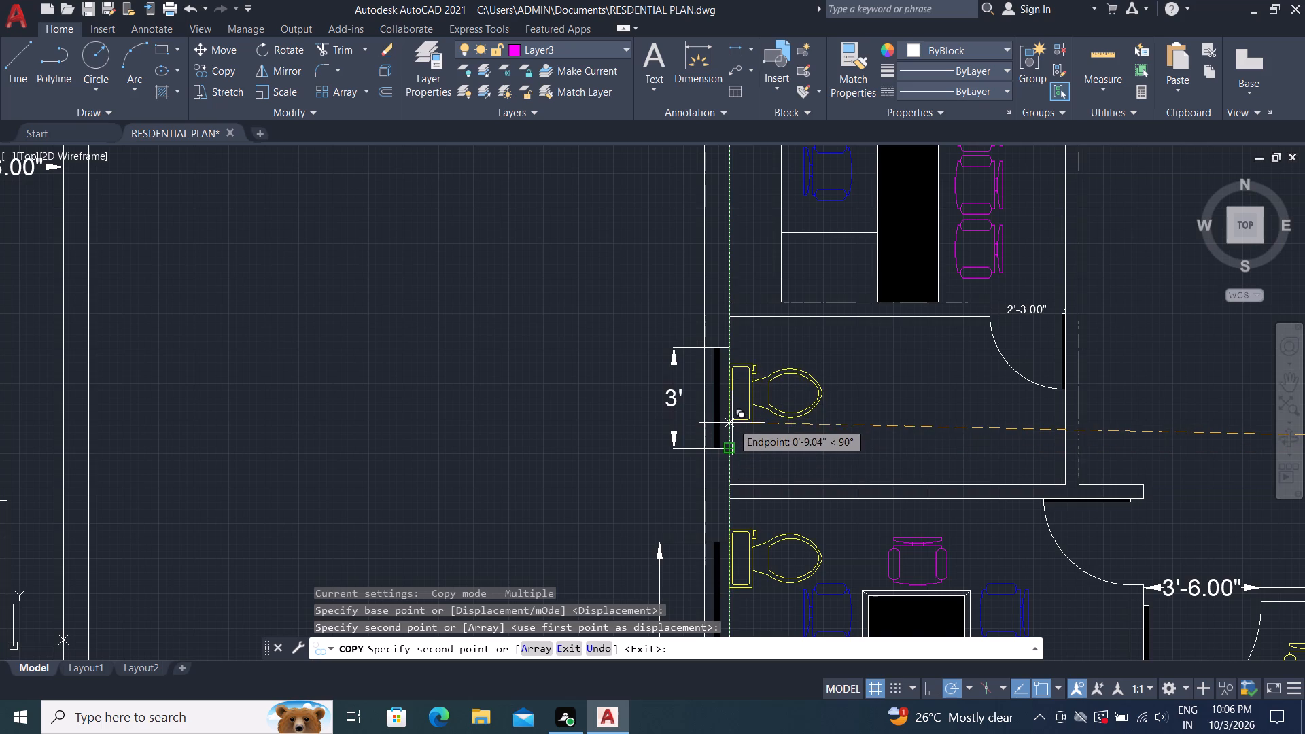
click(731, 427)
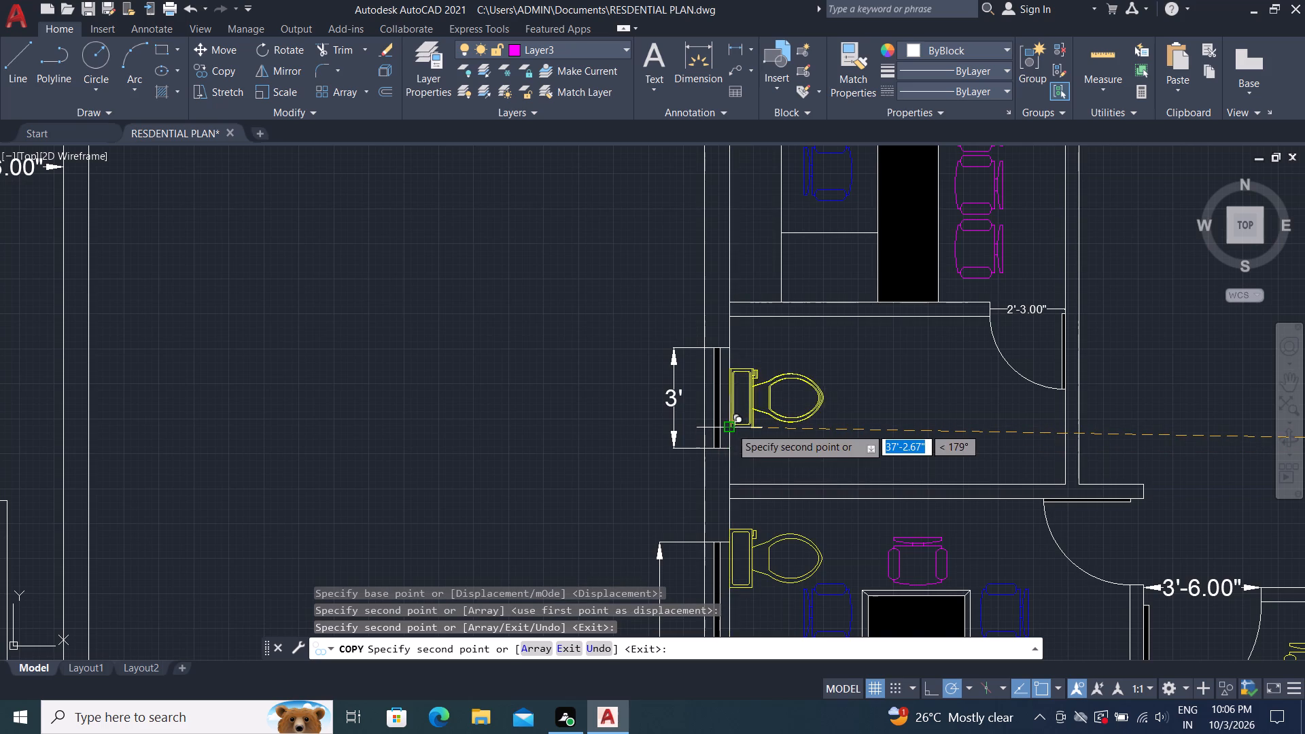
key(Escape)
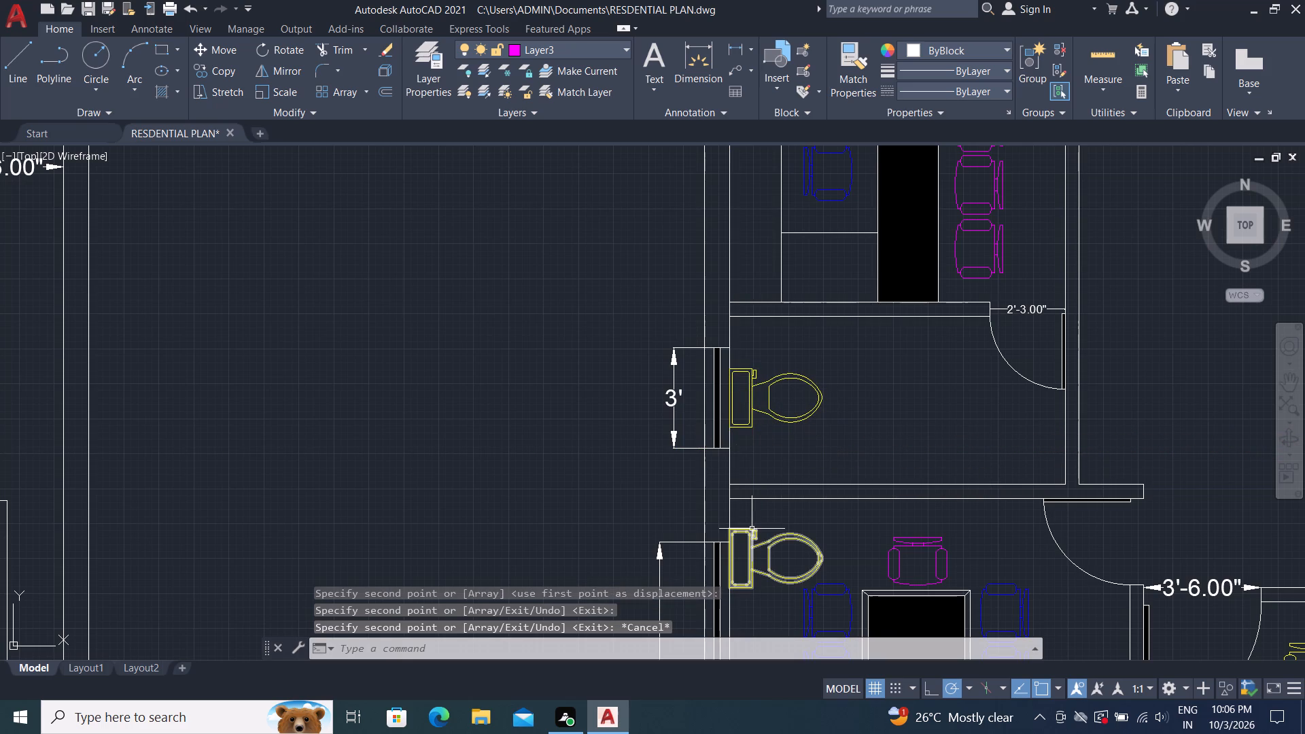
Erase the stray toilet copy on the meeting room's west wall.
click(752, 529)
key(Delete)
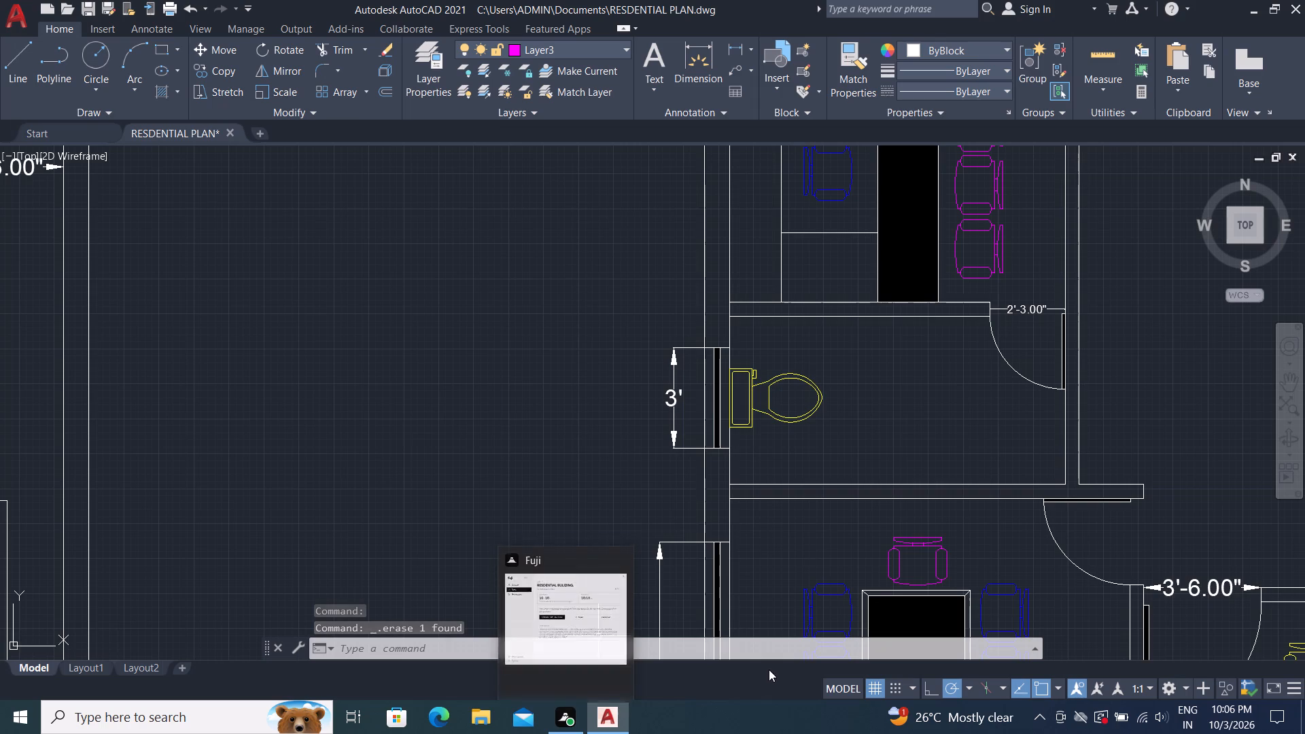
Draw a circle with a radius of about 5.75" in the open space north of the lounge's centre table.
scroll(468, 375, down, 1)
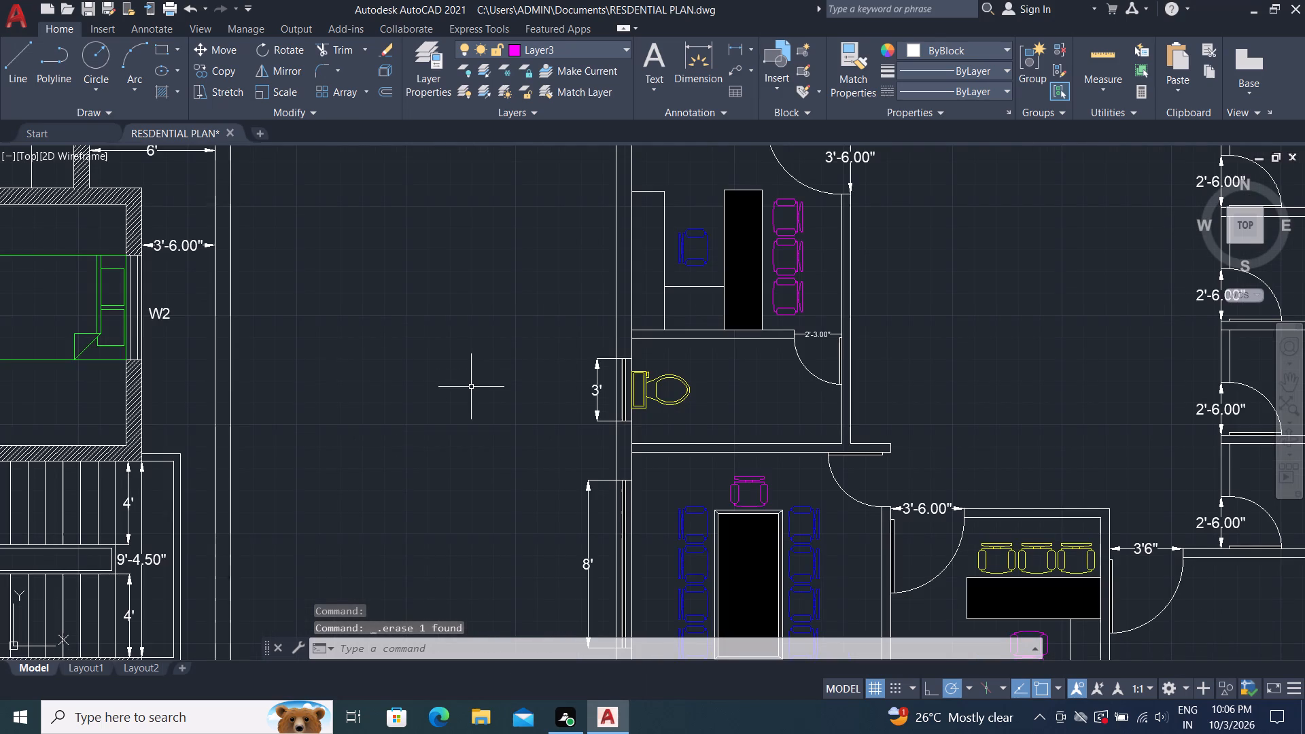
scroll(727, 403, down, 2)
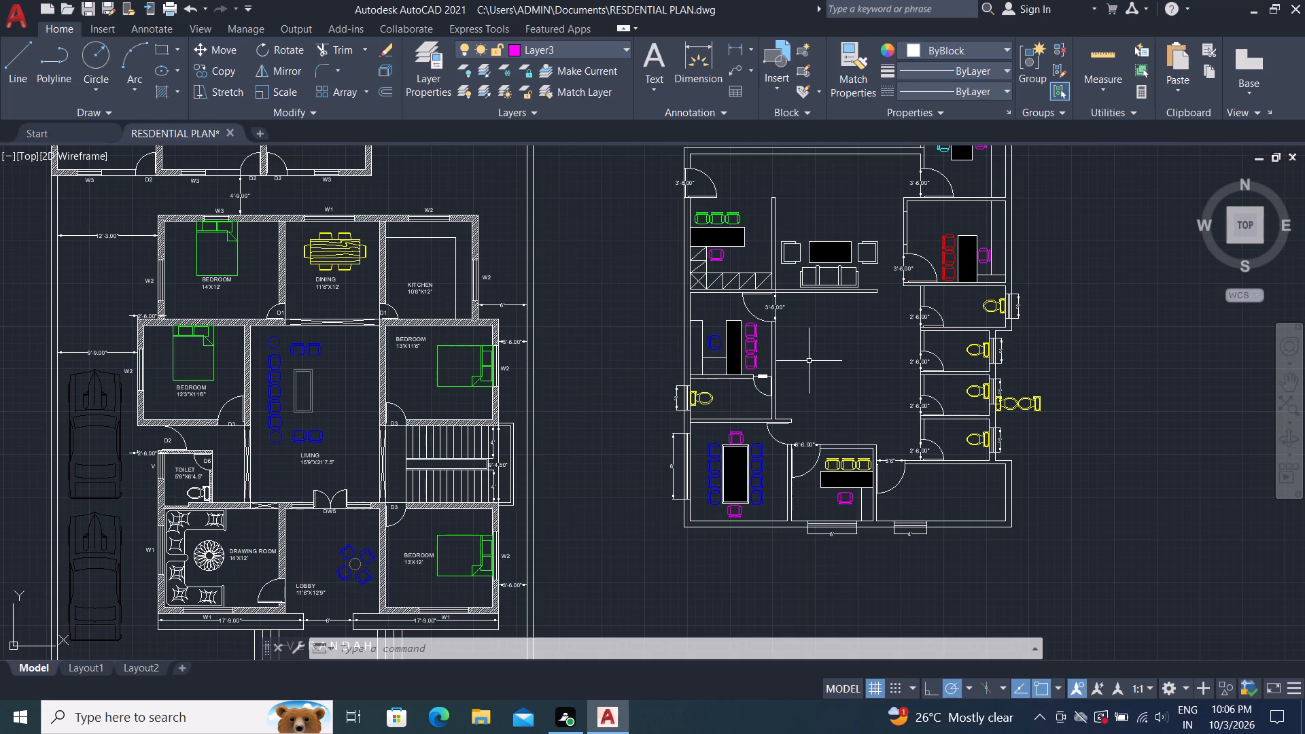
middle_drag(1007, 237, 958, 293)
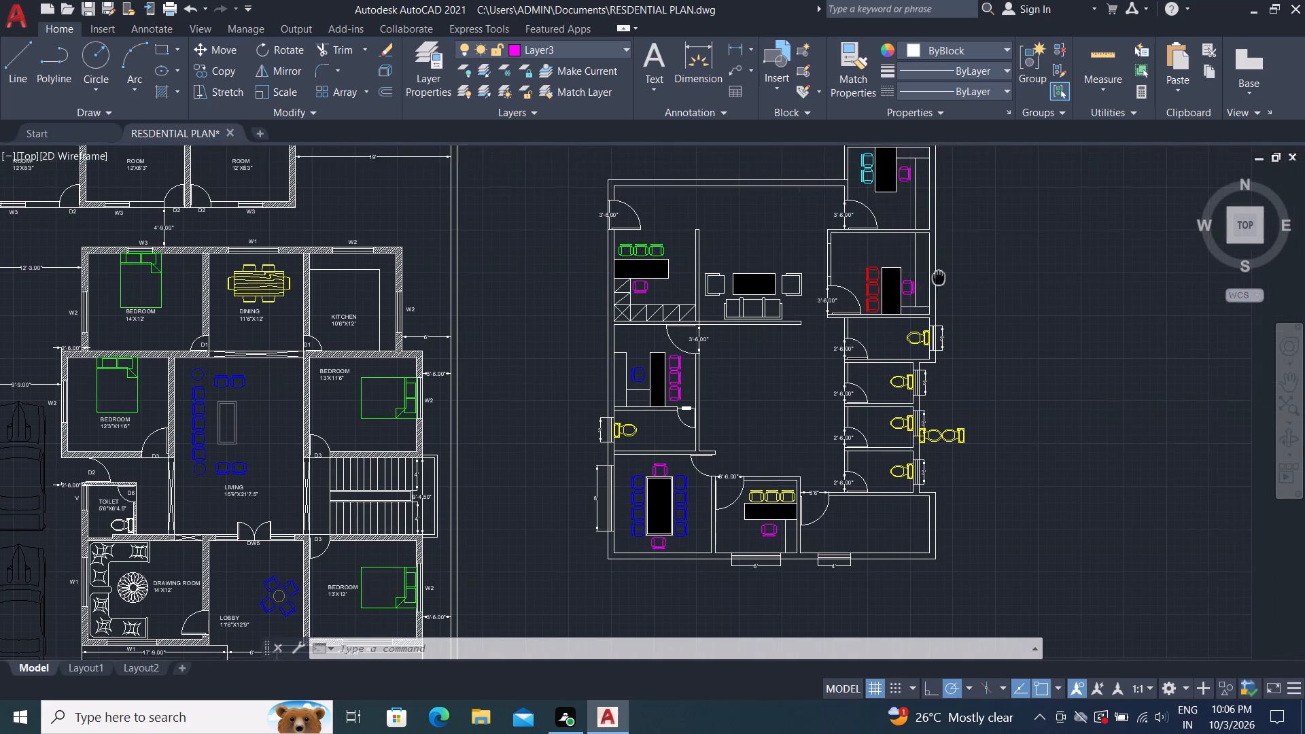
middle_drag(958, 293, 955, 341)
scroll(955, 341, up, 1)
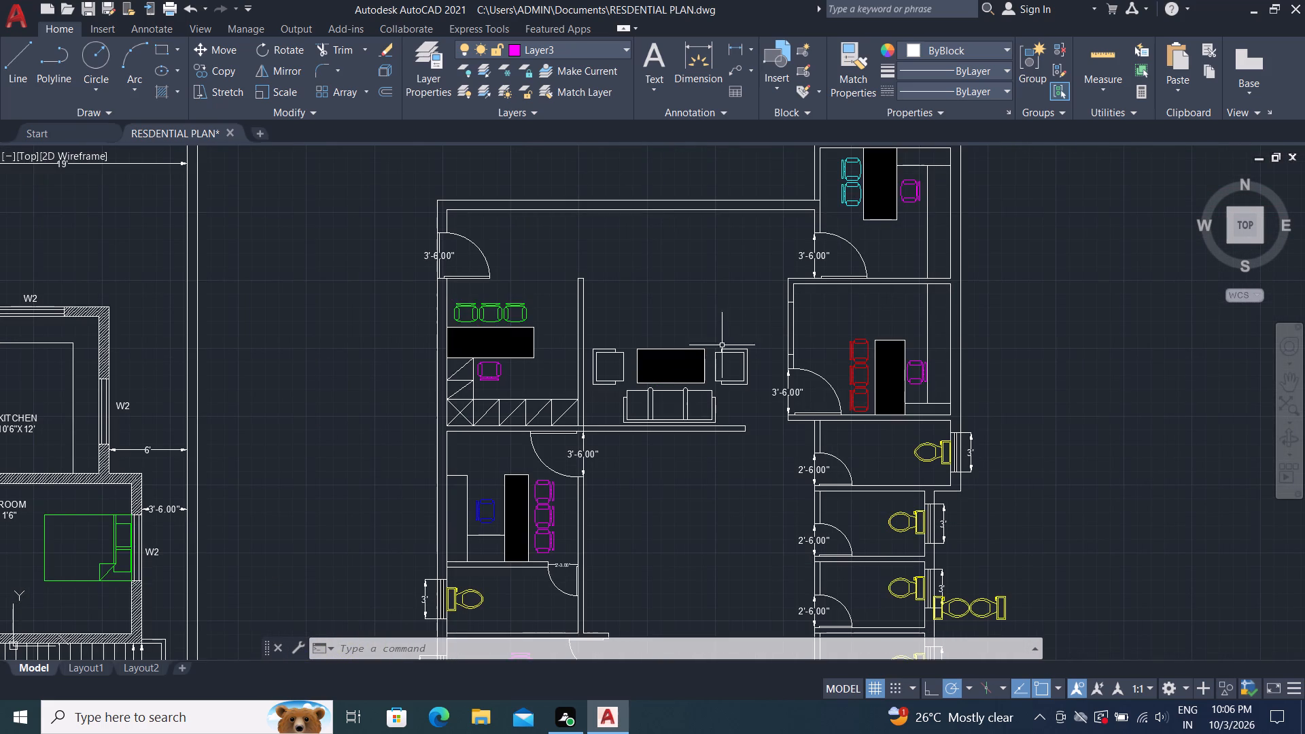
scroll(639, 365, up, 3)
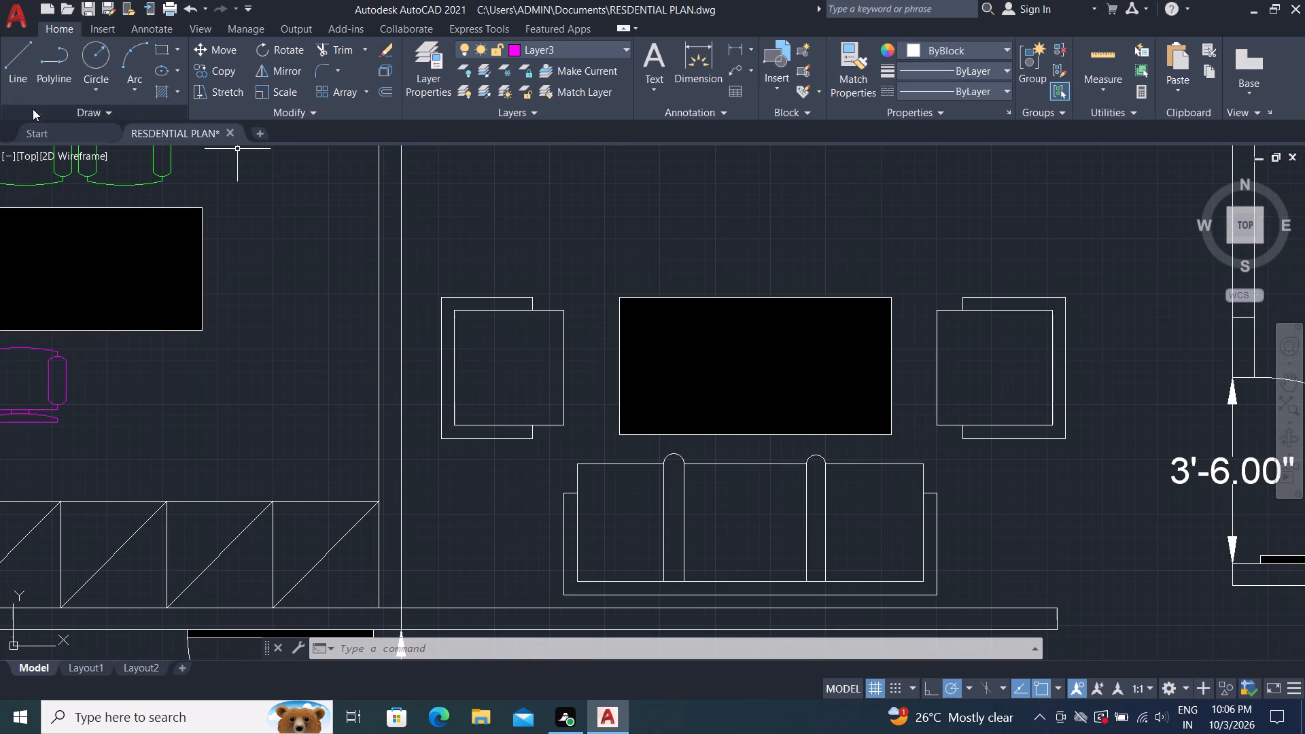
click(92, 53)
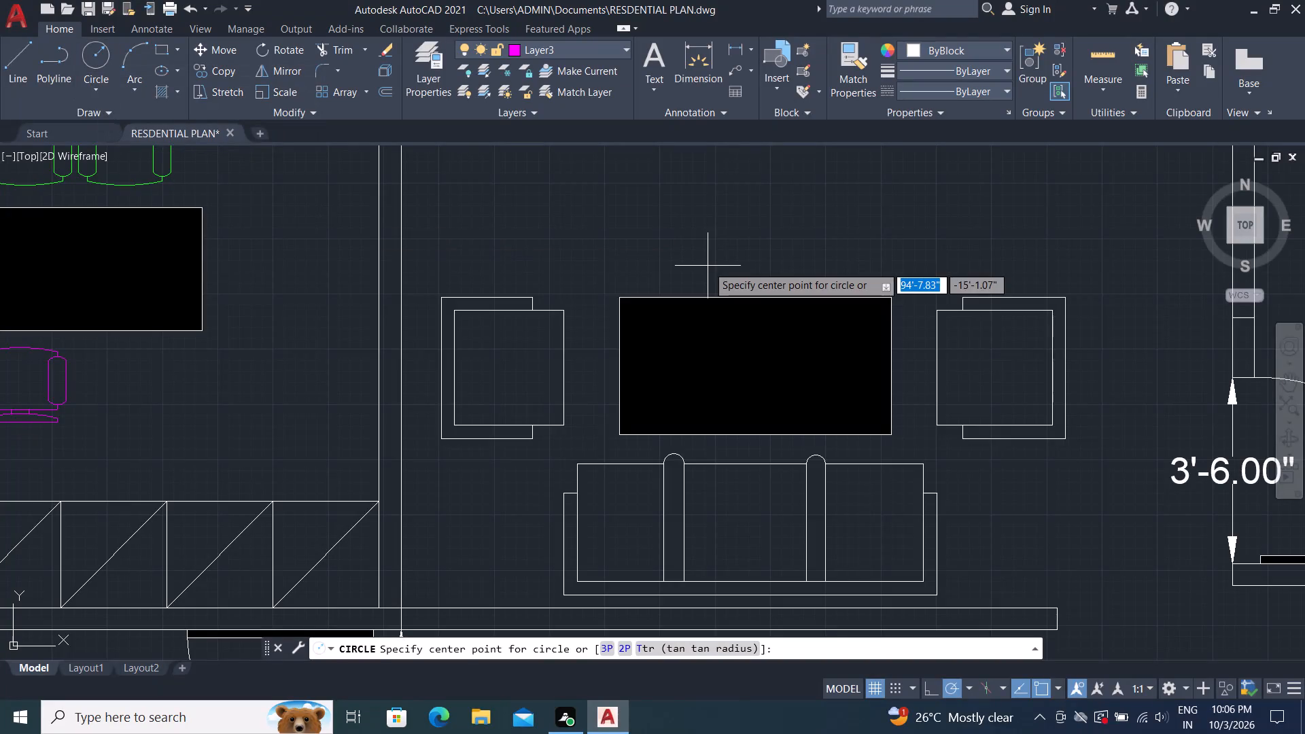
click(744, 209)
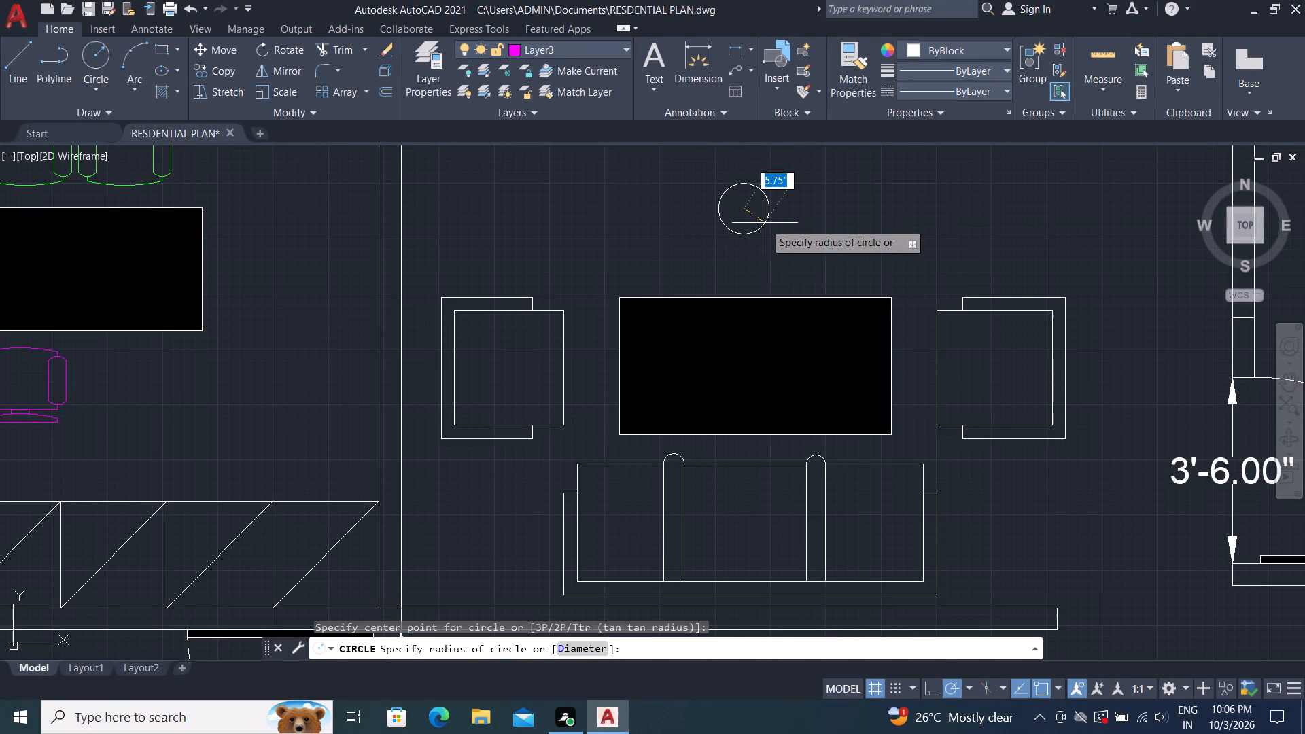
click(765, 223)
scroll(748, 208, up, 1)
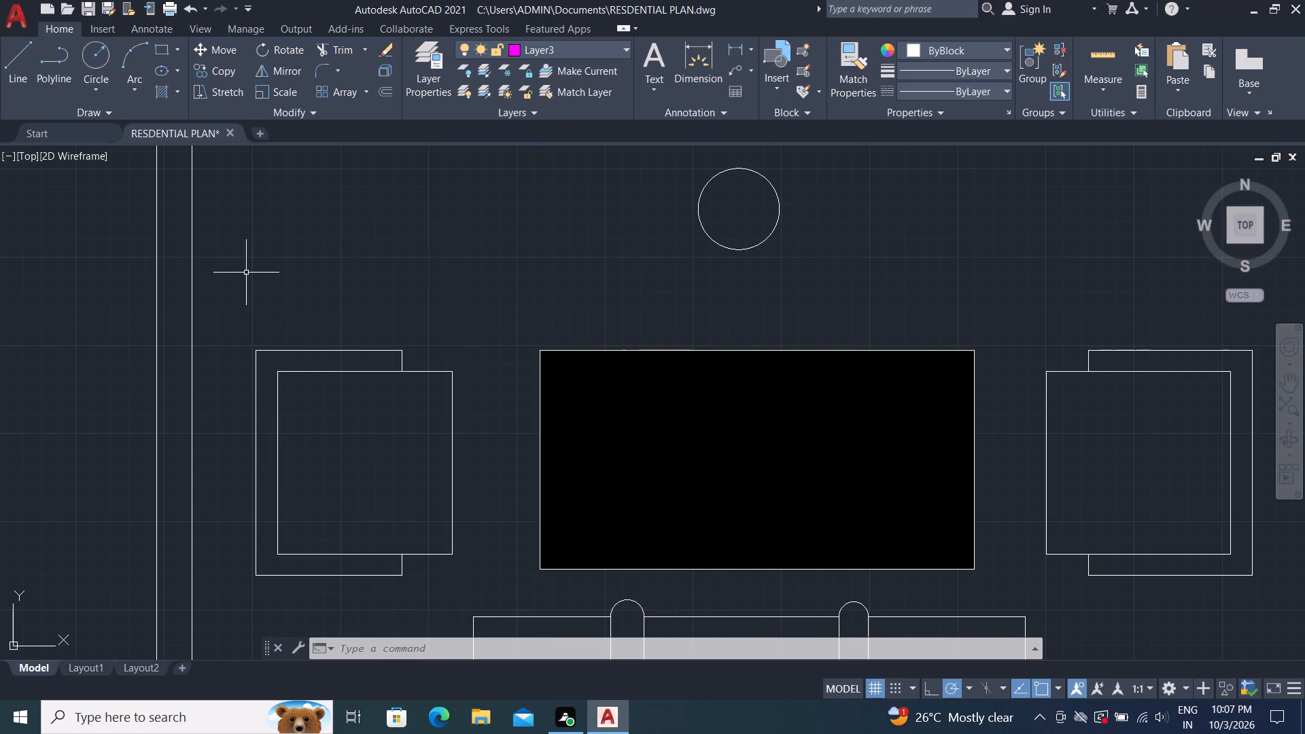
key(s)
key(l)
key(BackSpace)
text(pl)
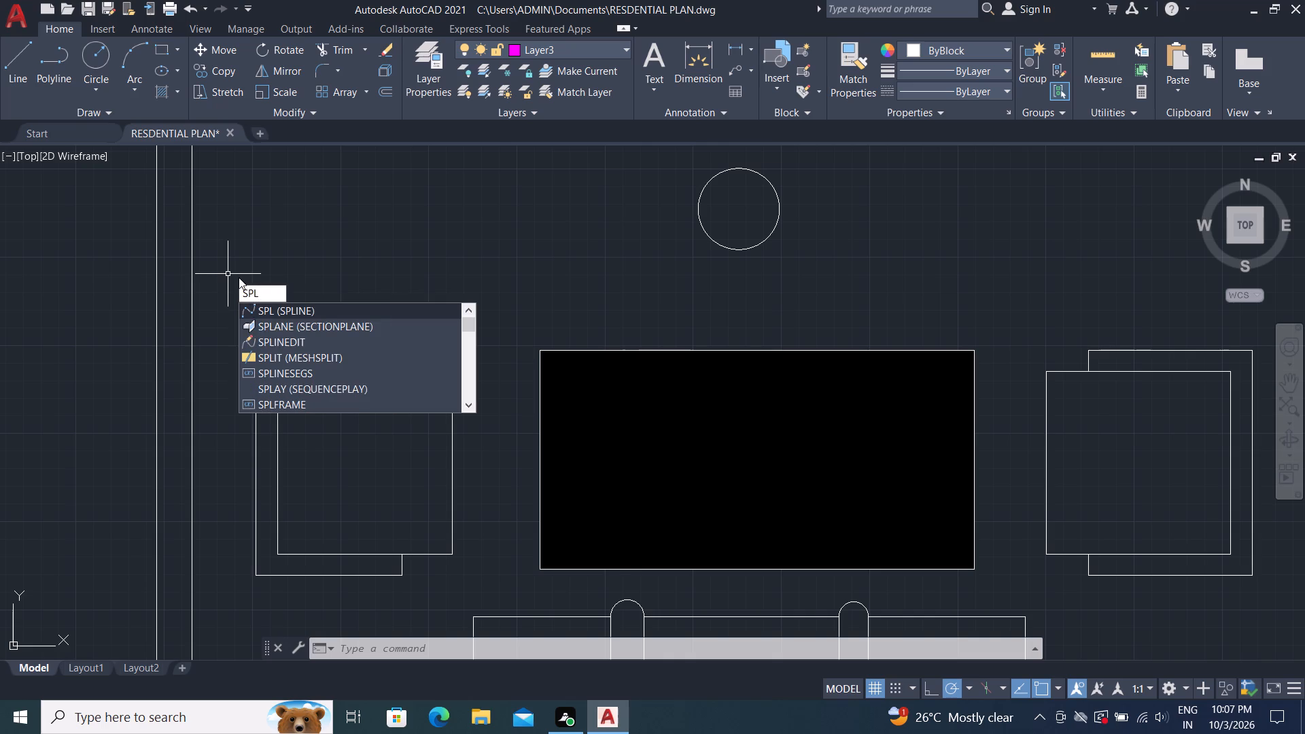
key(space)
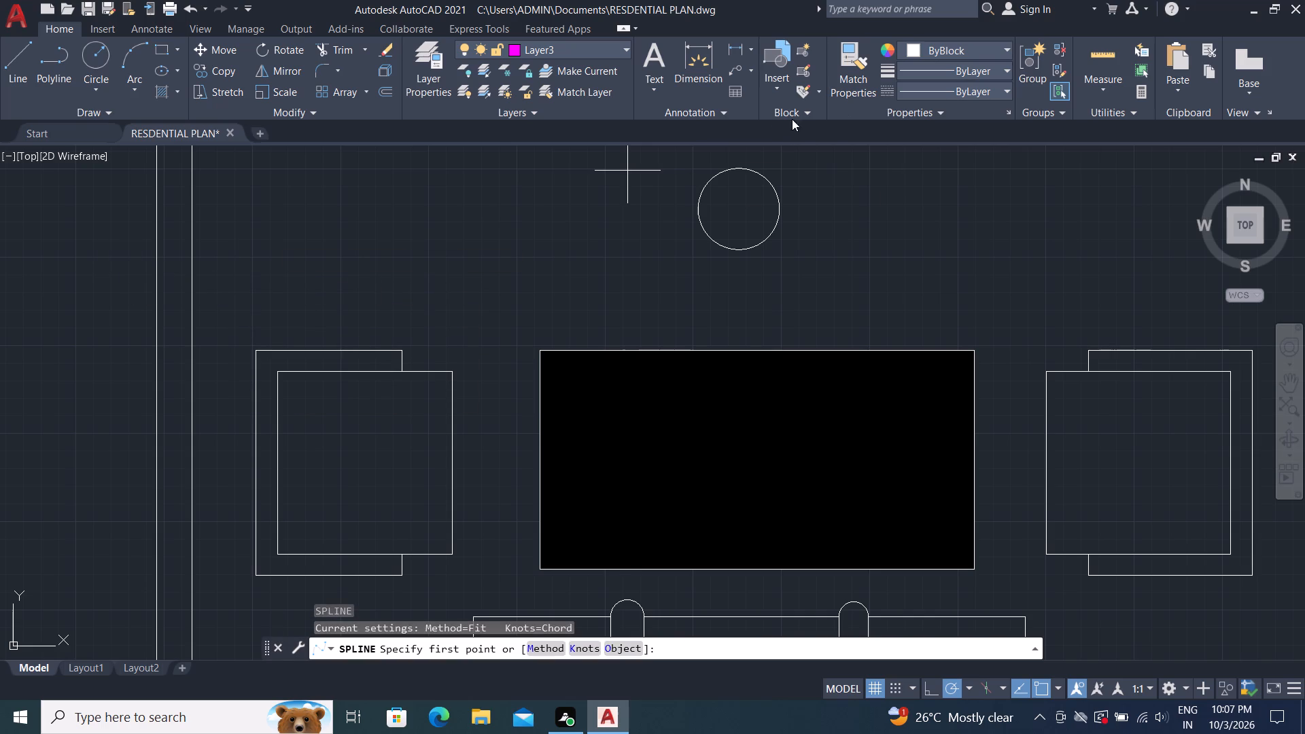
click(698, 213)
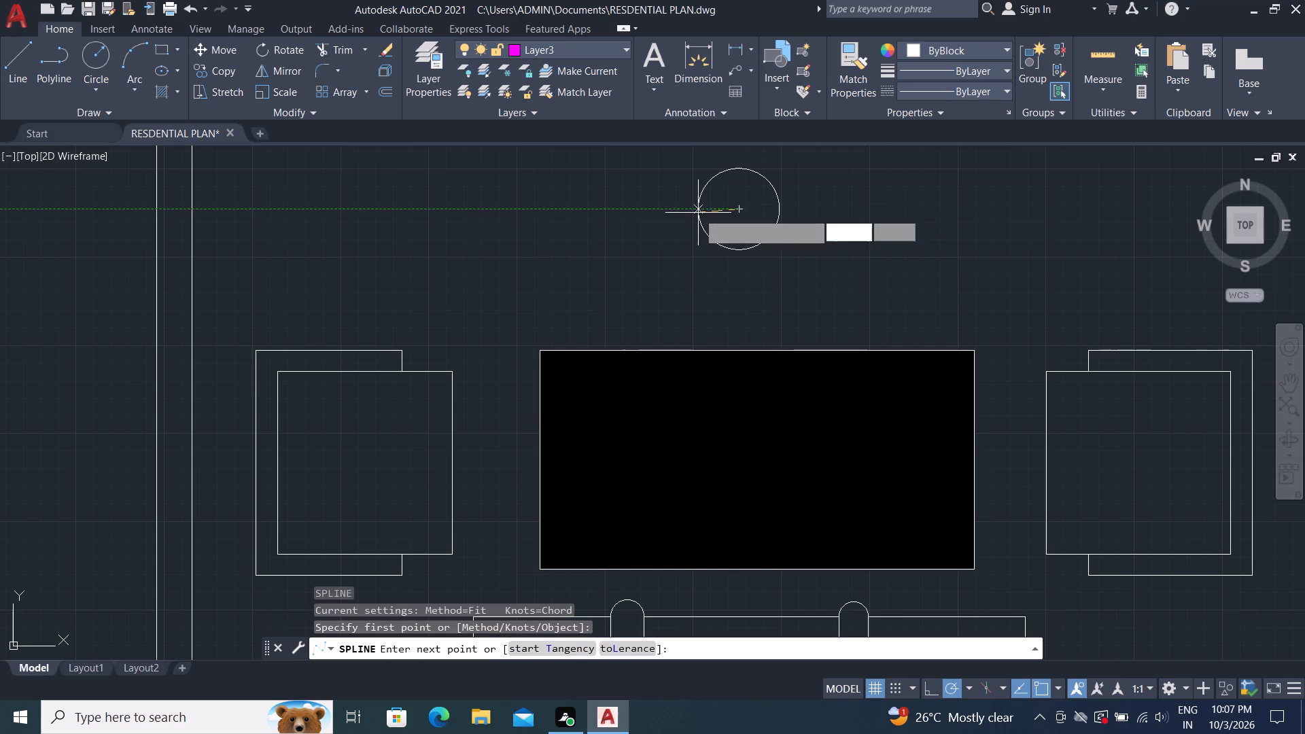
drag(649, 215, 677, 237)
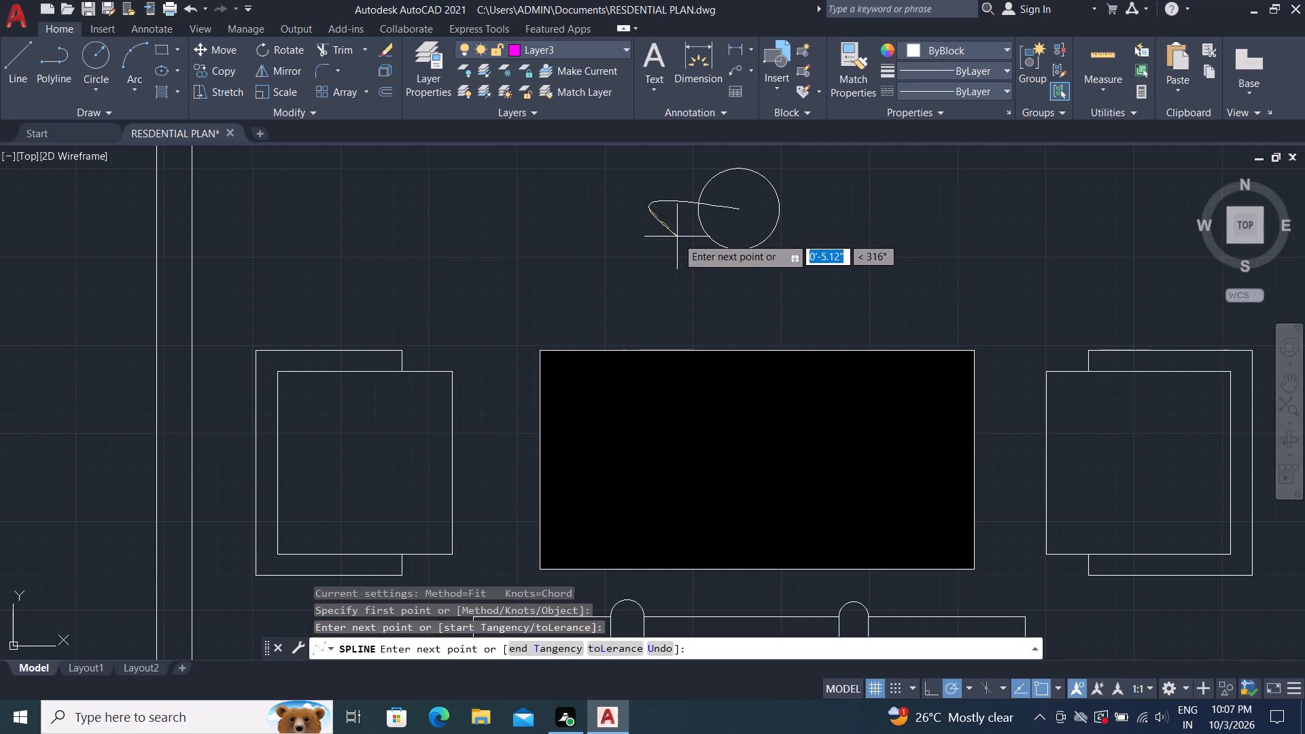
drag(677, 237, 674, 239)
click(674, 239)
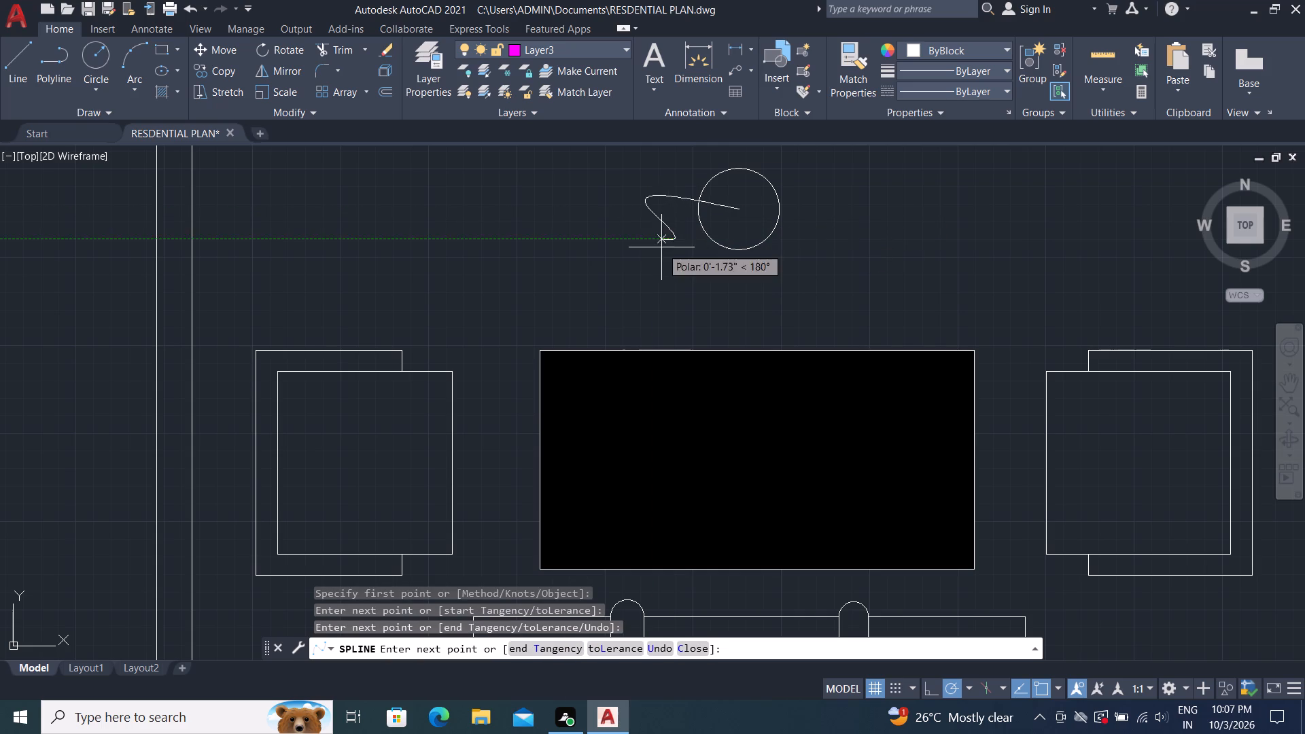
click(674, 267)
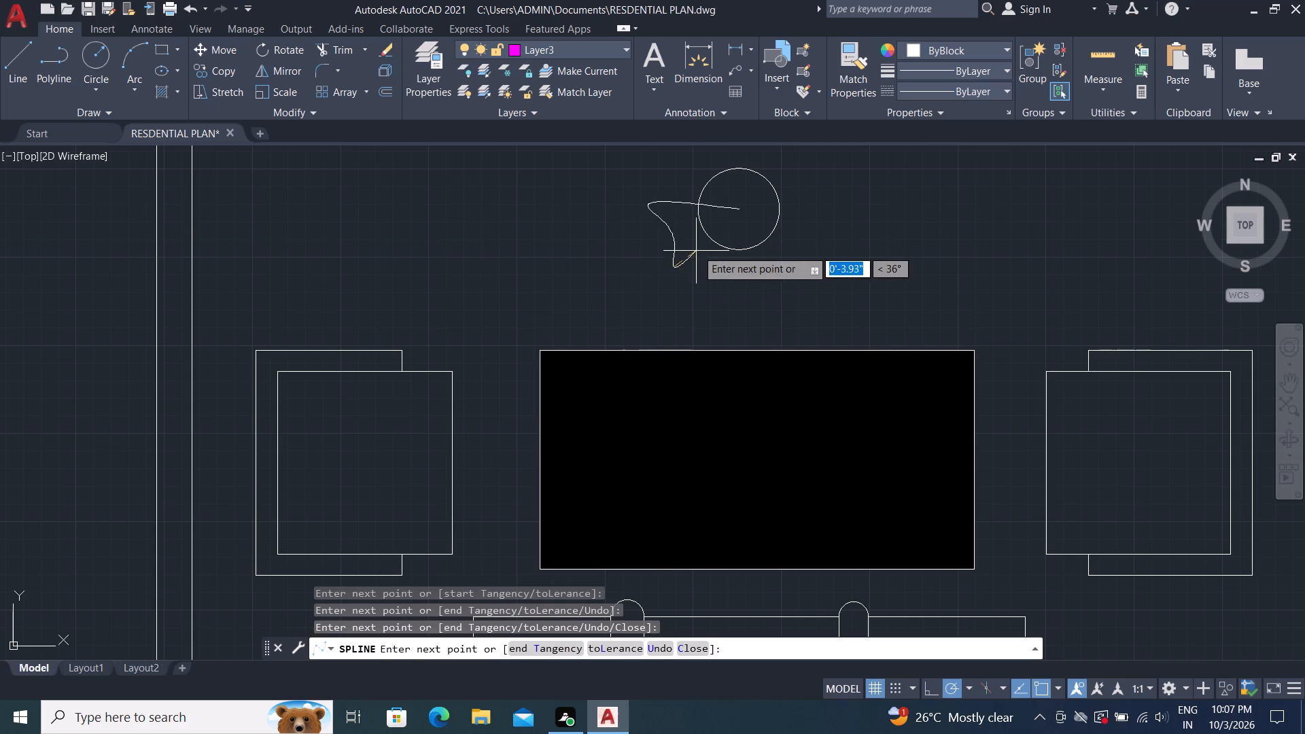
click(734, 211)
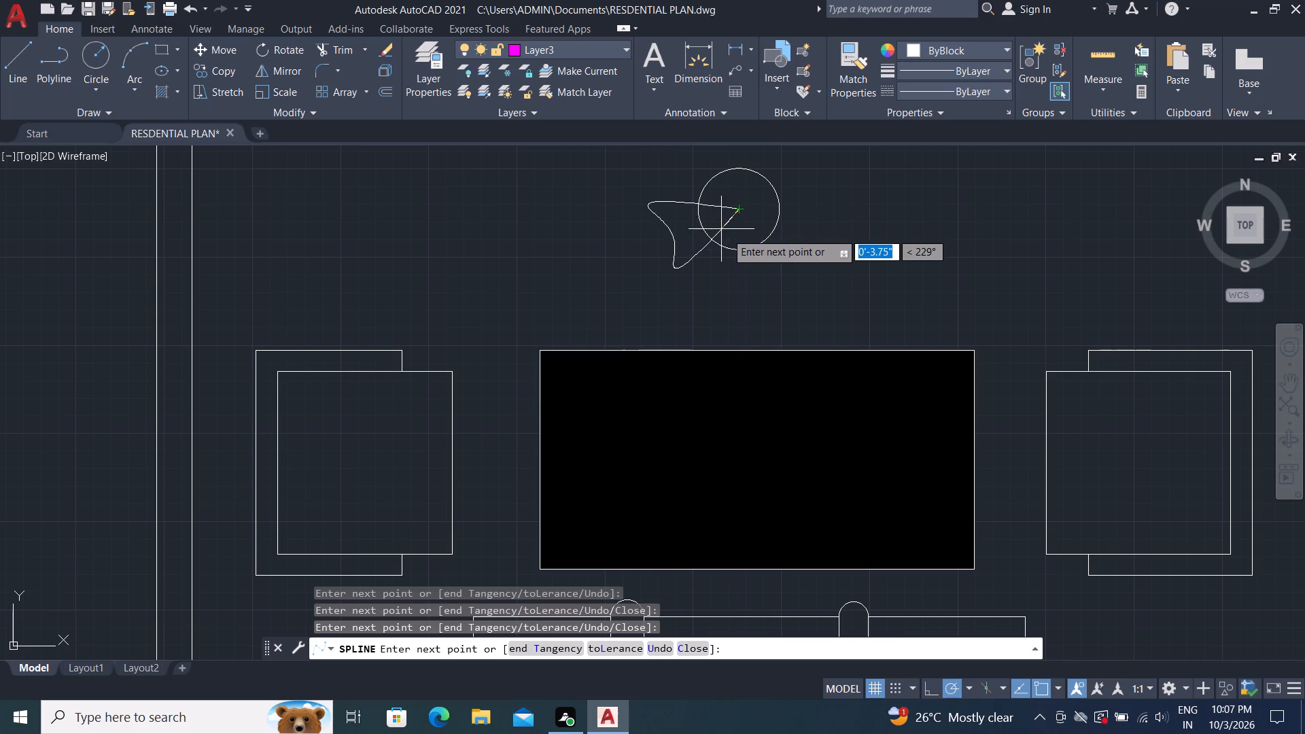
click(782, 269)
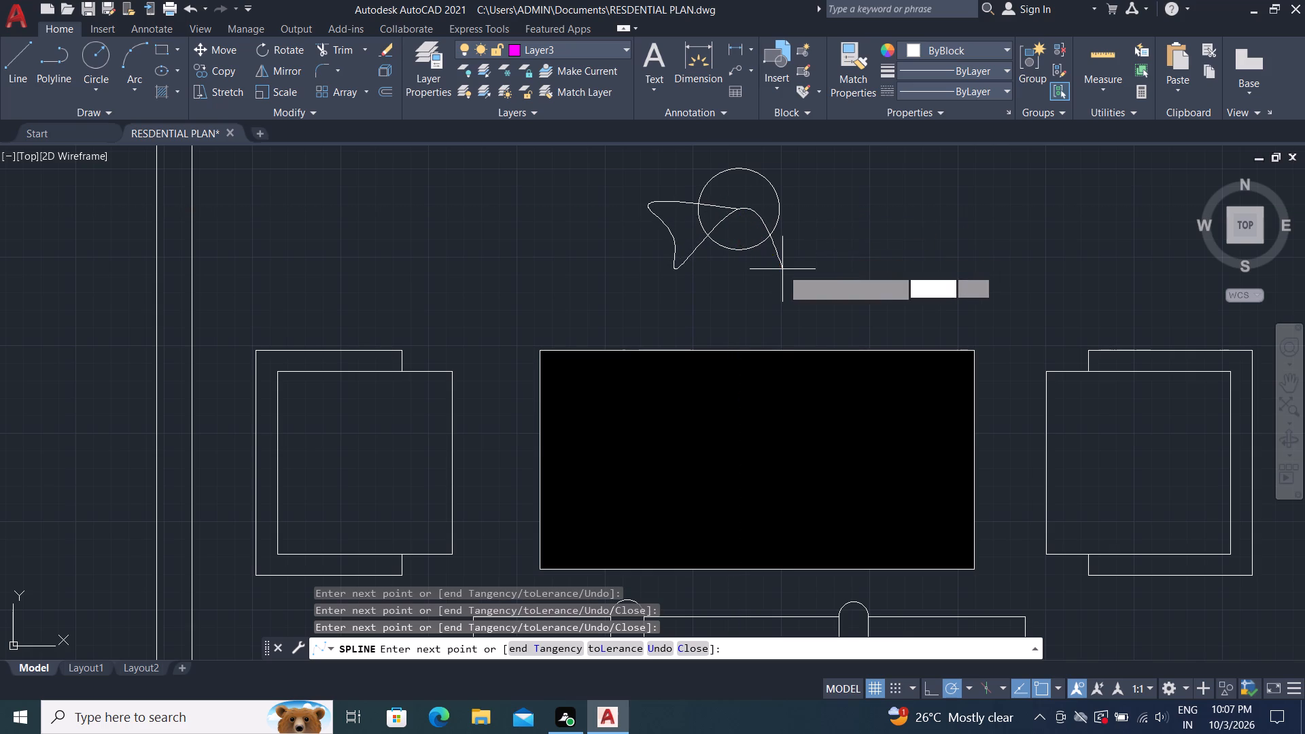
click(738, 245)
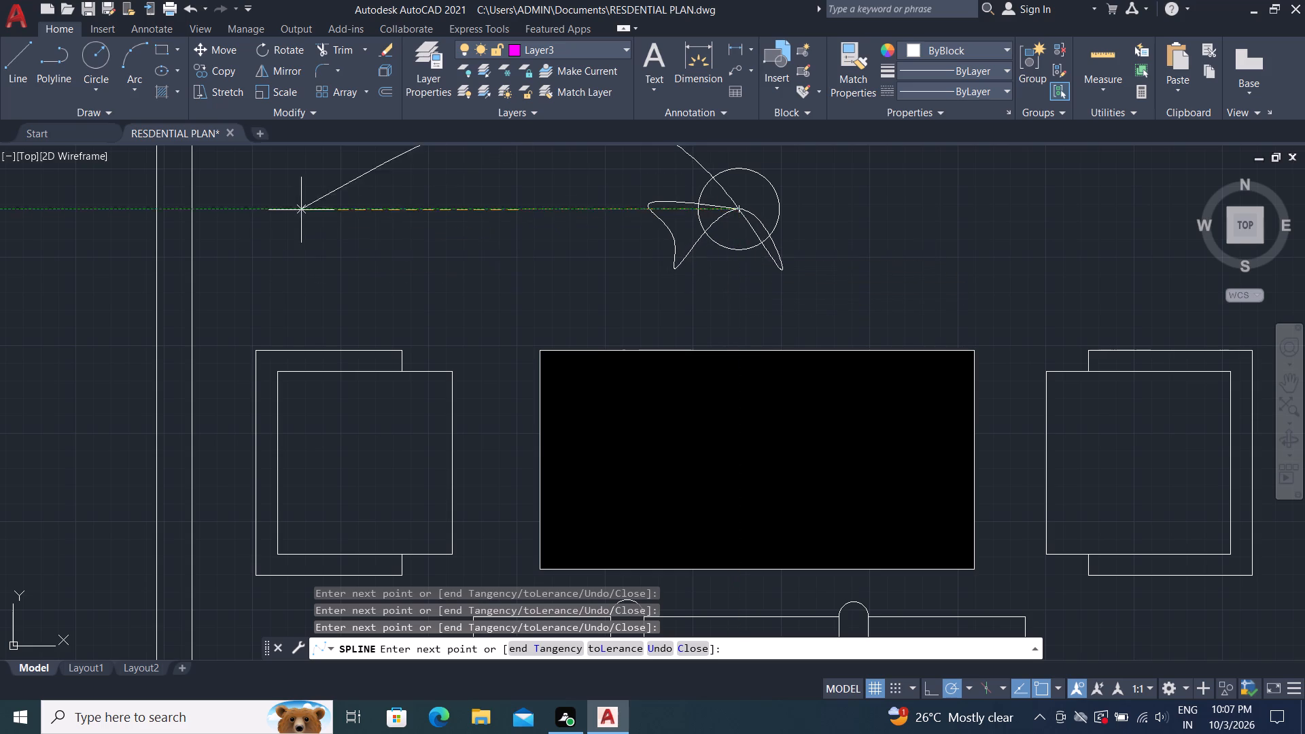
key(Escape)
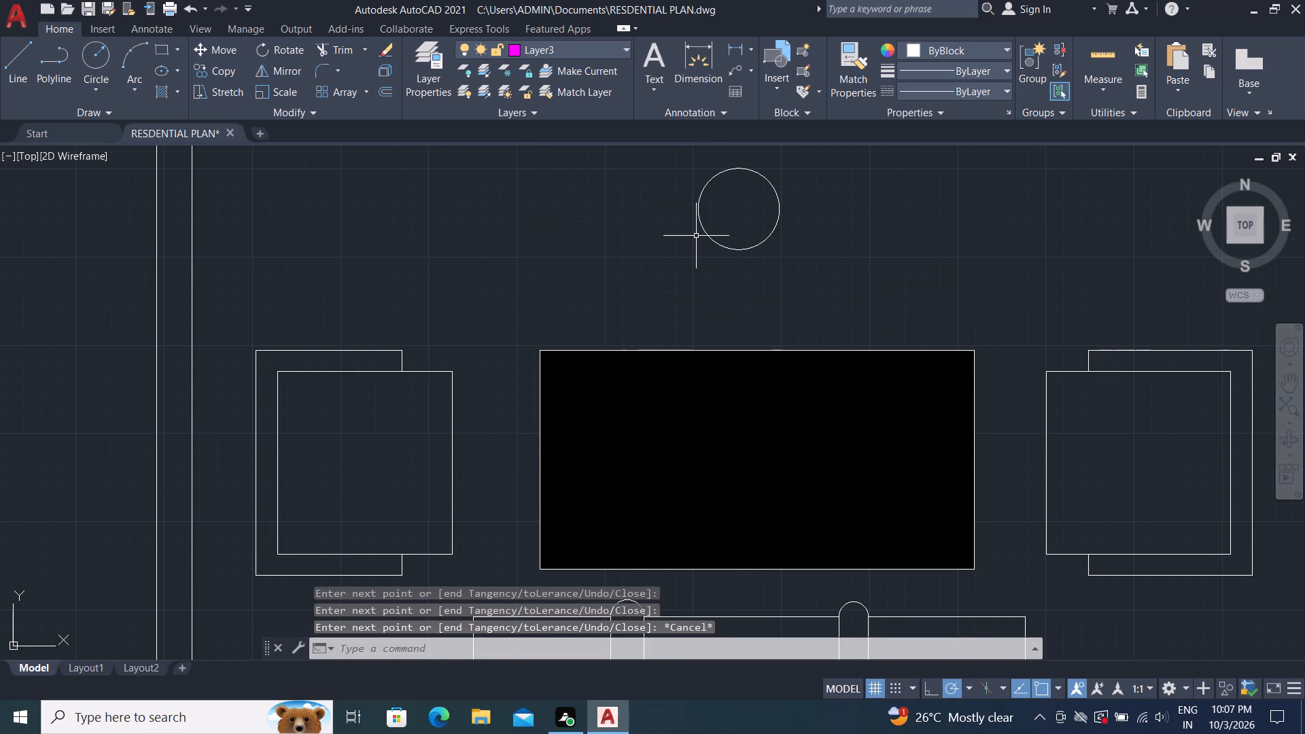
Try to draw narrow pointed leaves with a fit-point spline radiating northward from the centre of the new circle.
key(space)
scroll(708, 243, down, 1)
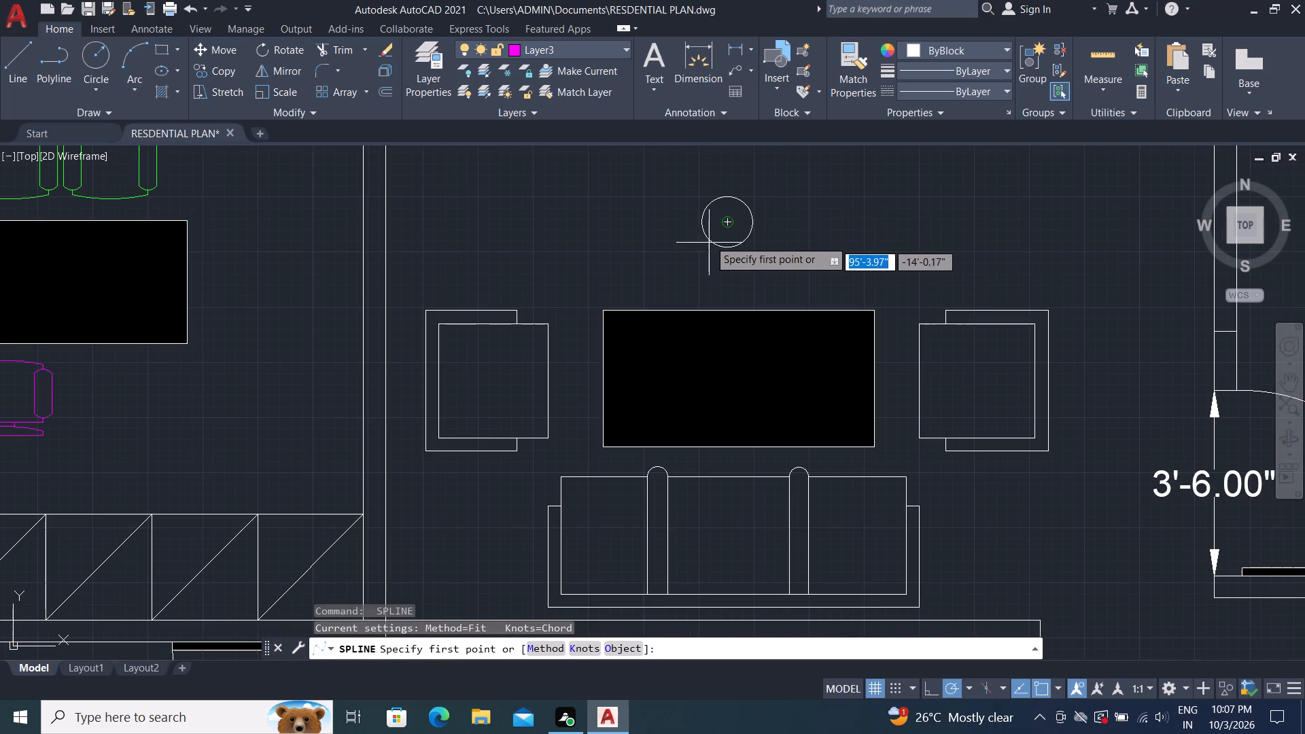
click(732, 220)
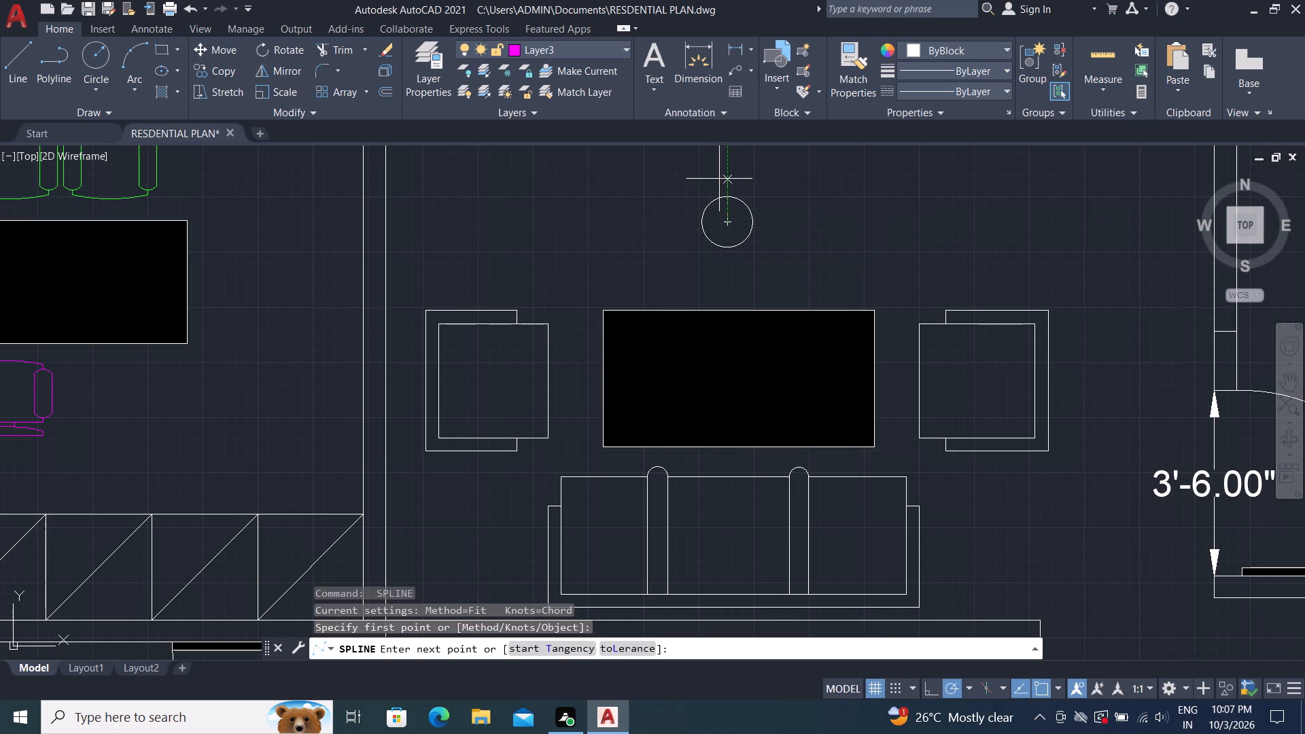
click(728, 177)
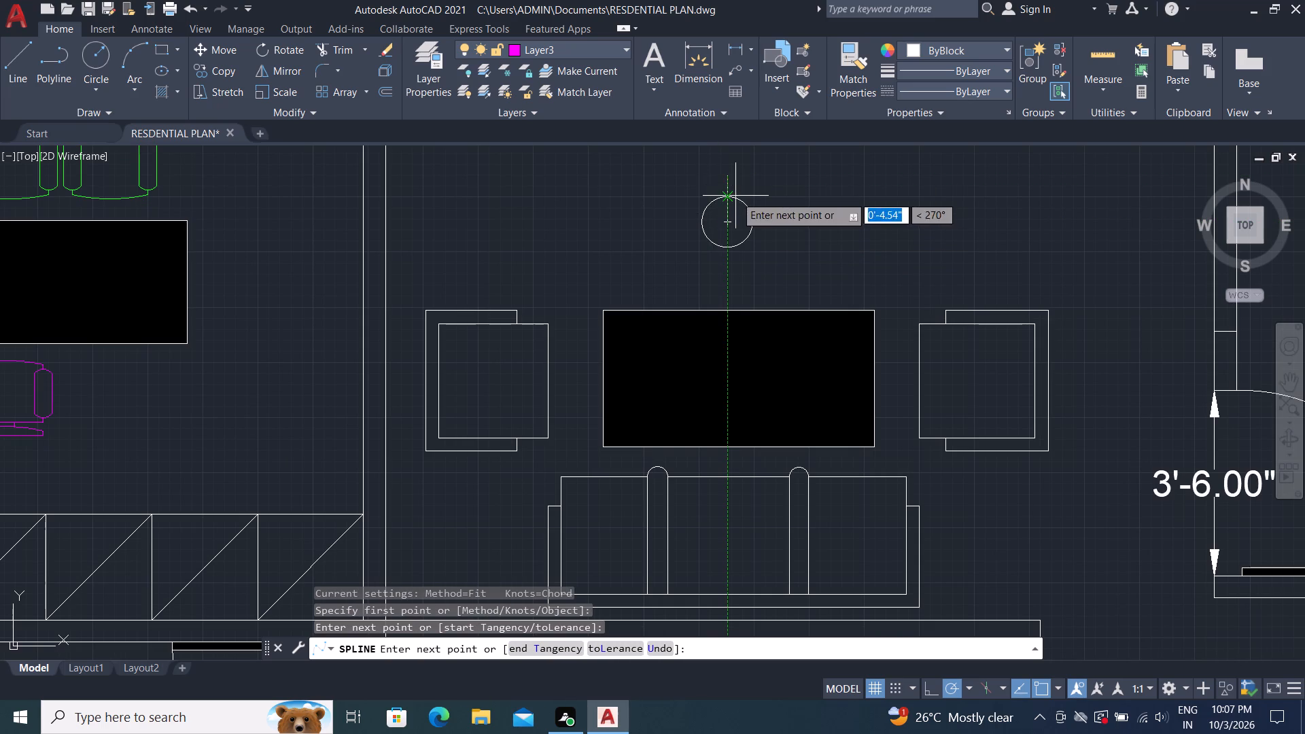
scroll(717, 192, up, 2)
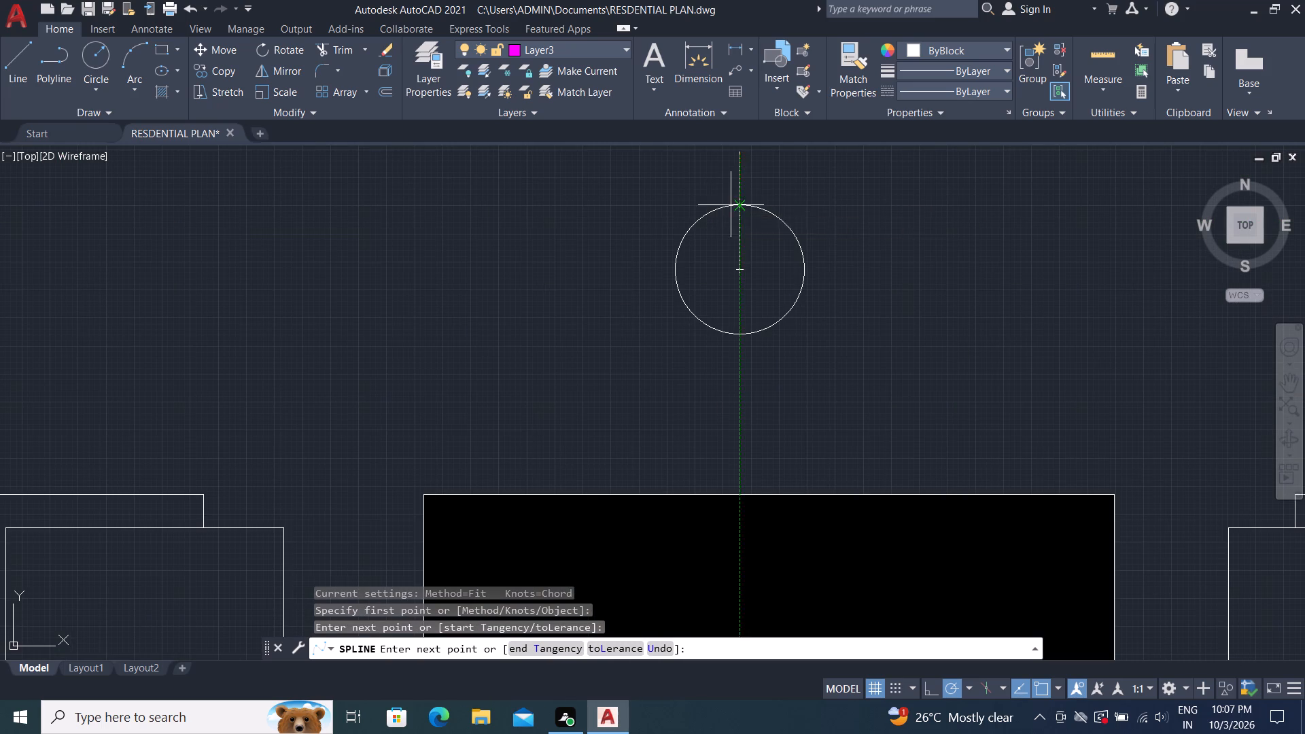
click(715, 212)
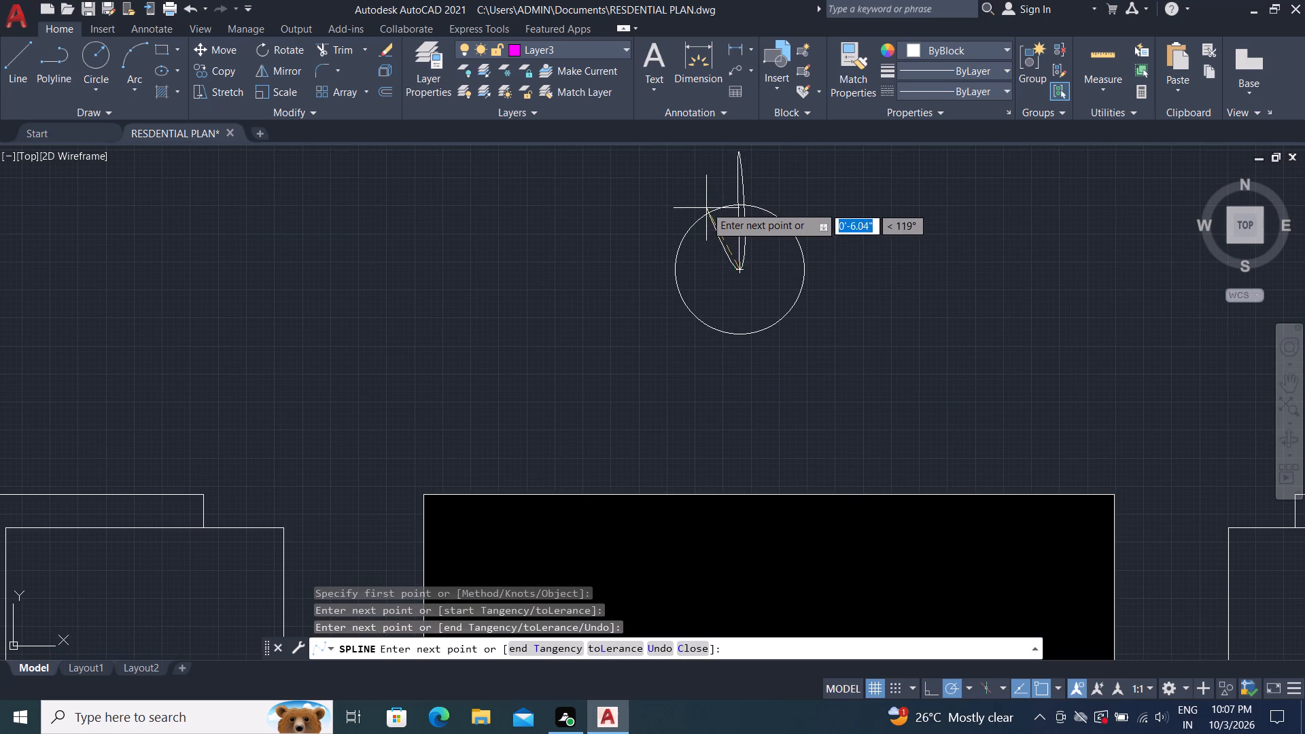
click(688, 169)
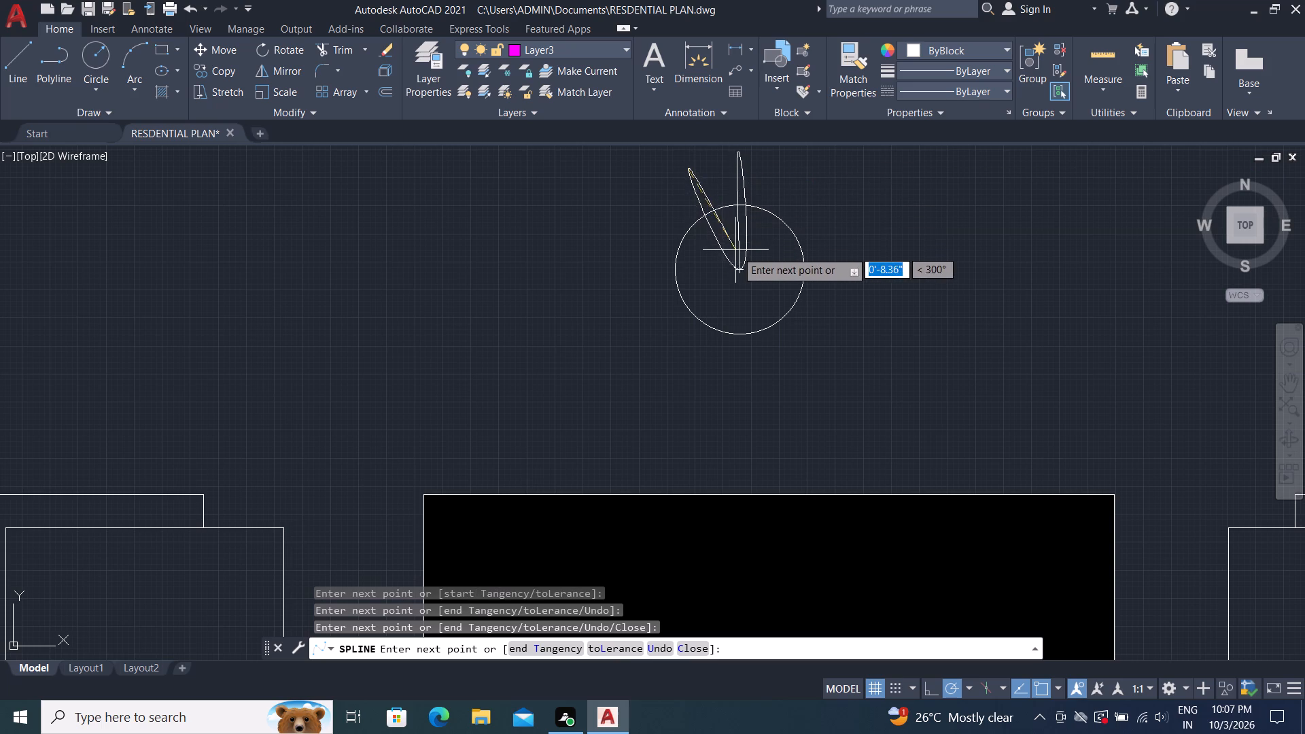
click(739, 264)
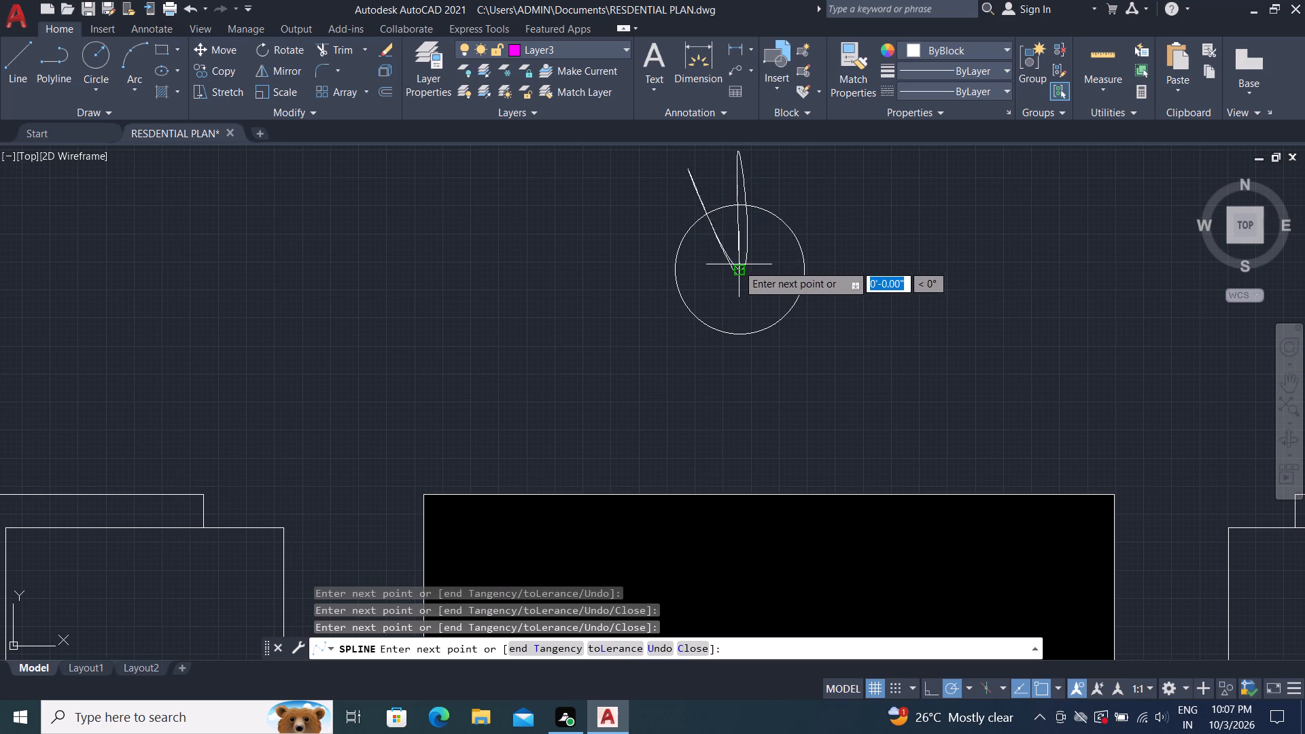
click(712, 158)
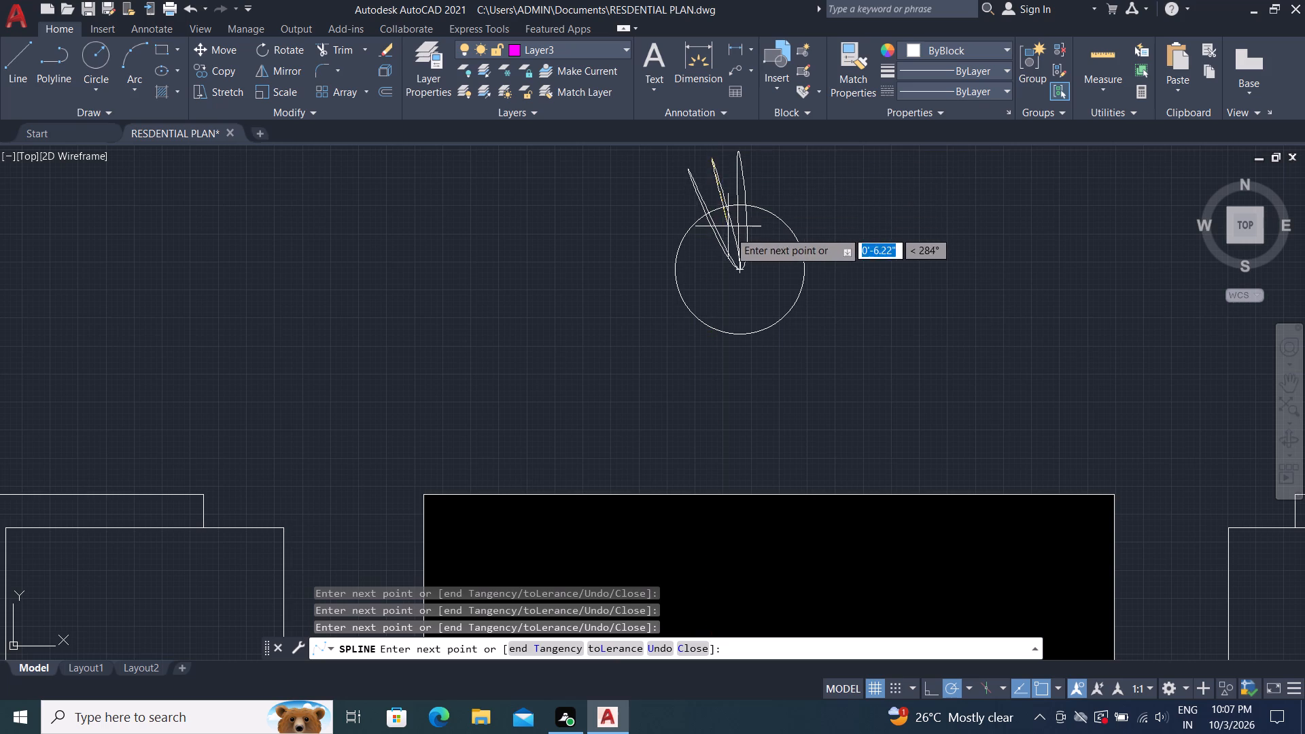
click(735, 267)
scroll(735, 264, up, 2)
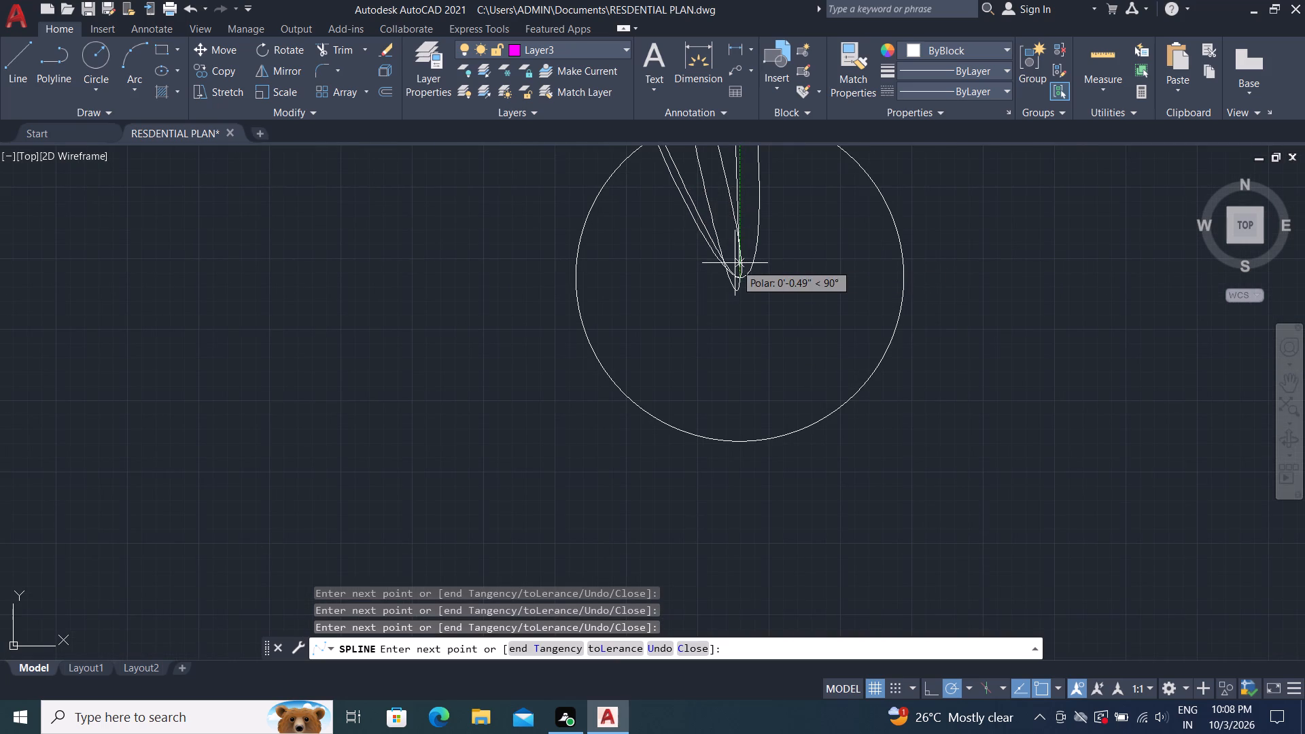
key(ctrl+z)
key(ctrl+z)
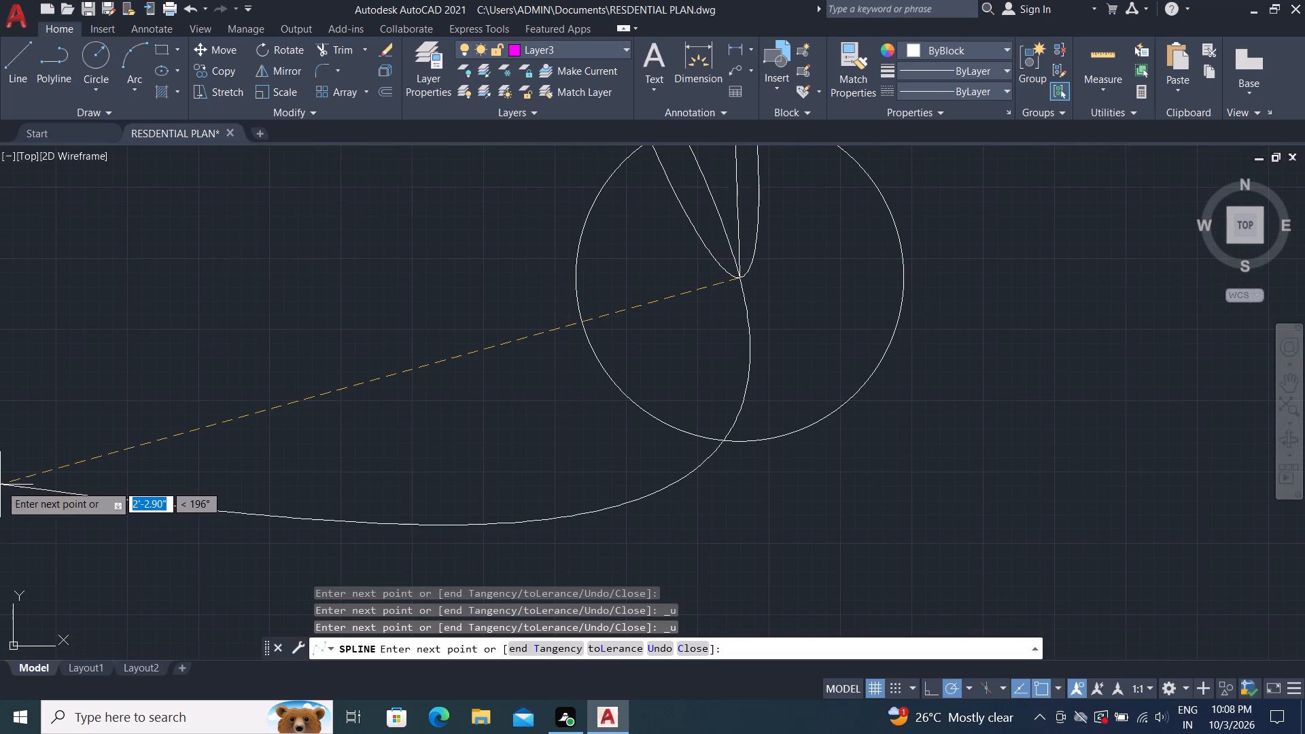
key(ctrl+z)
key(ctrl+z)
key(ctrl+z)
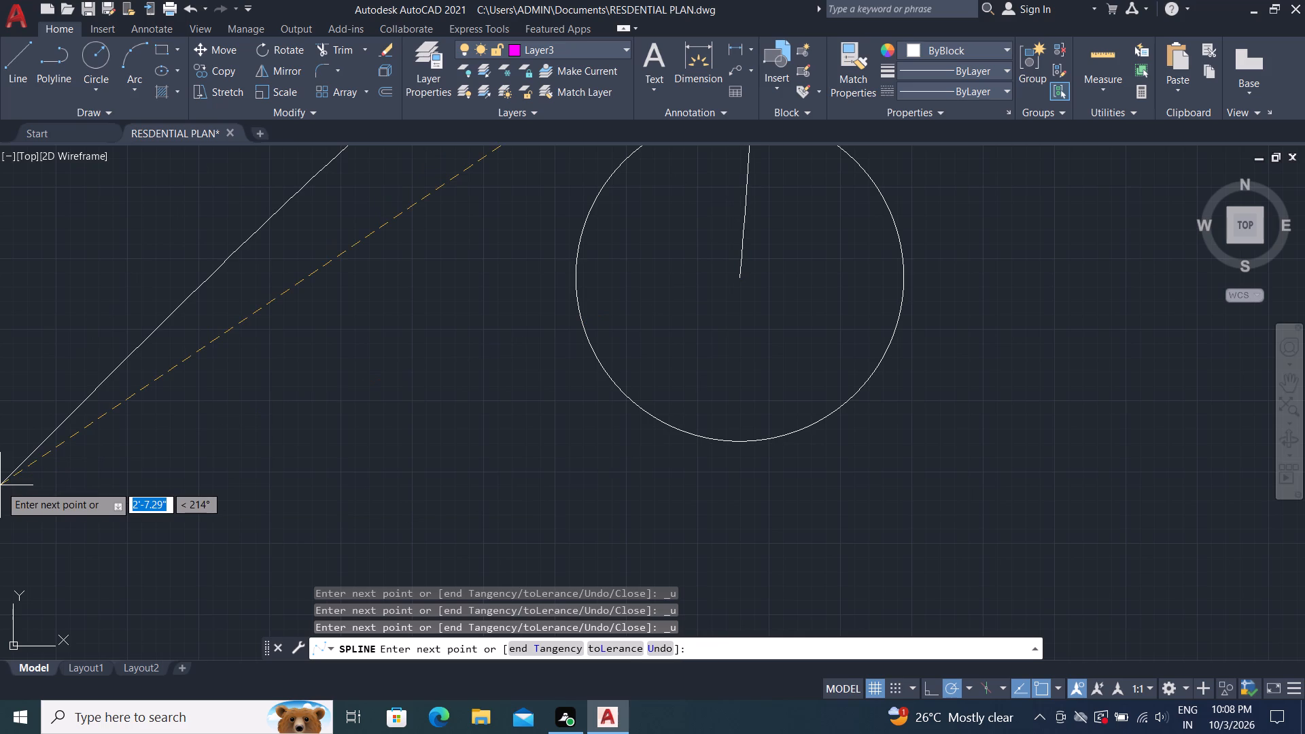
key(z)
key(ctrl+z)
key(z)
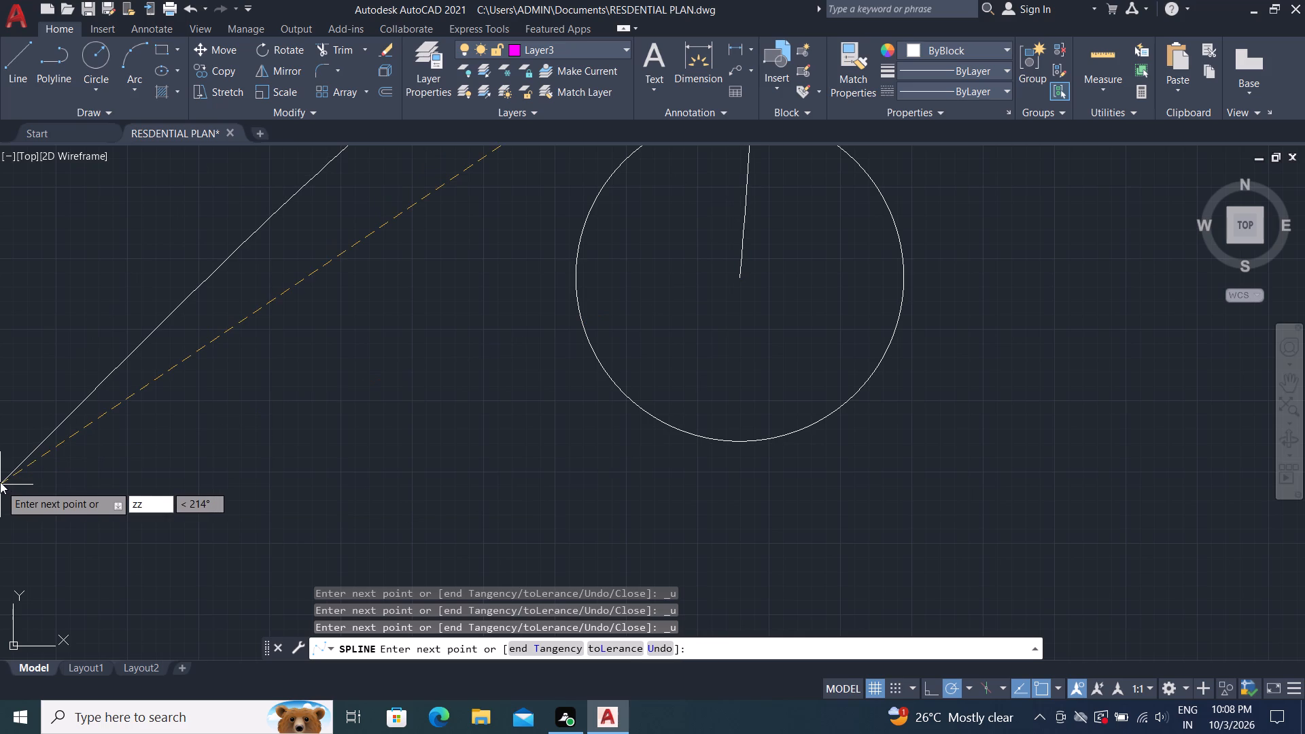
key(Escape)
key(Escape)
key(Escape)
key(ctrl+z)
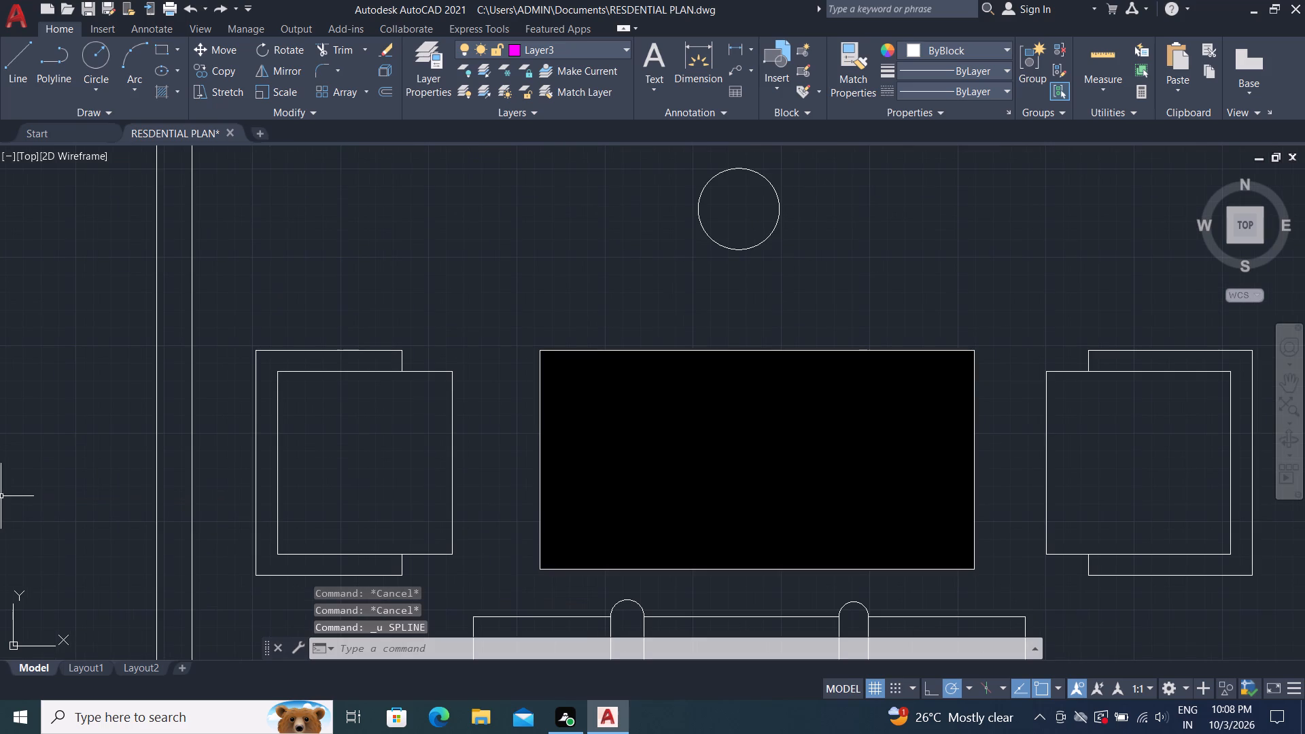
Offset the circle north of the lounge's centre table inward by 2".
scroll(737, 160, up, 1)
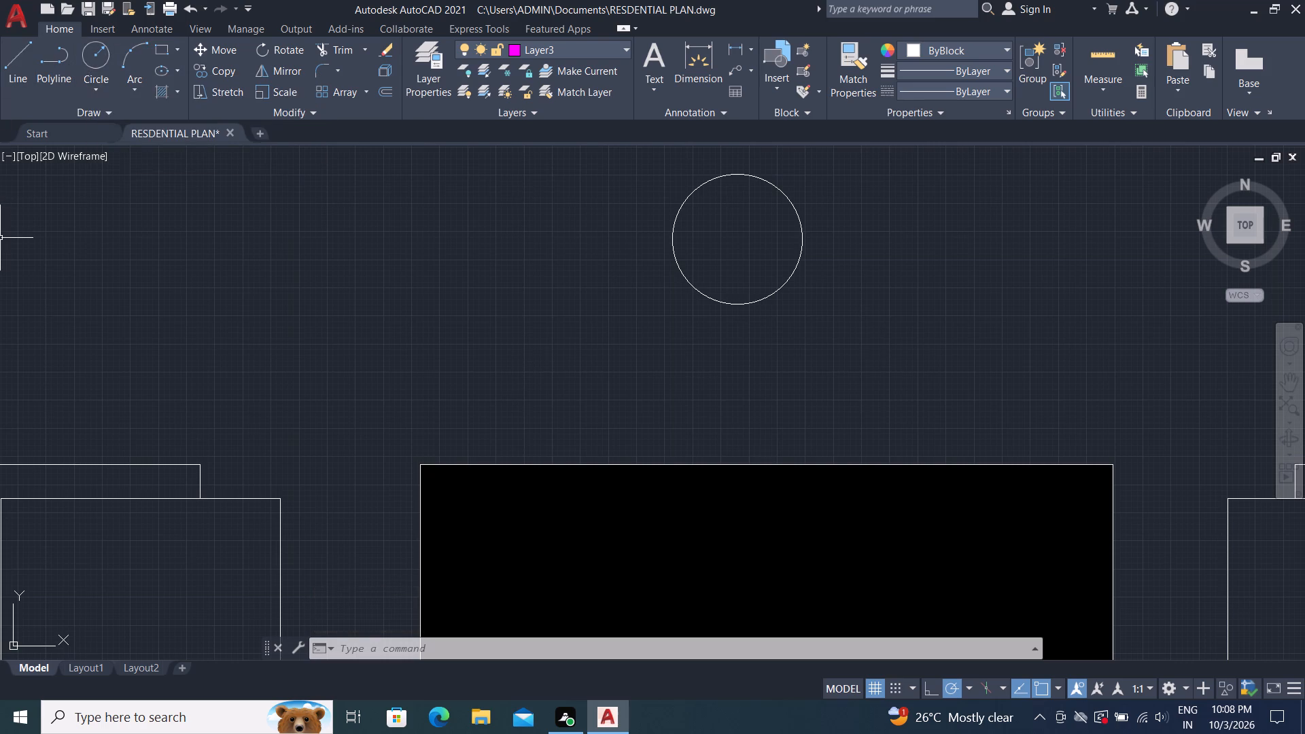
text(o)
key(space)
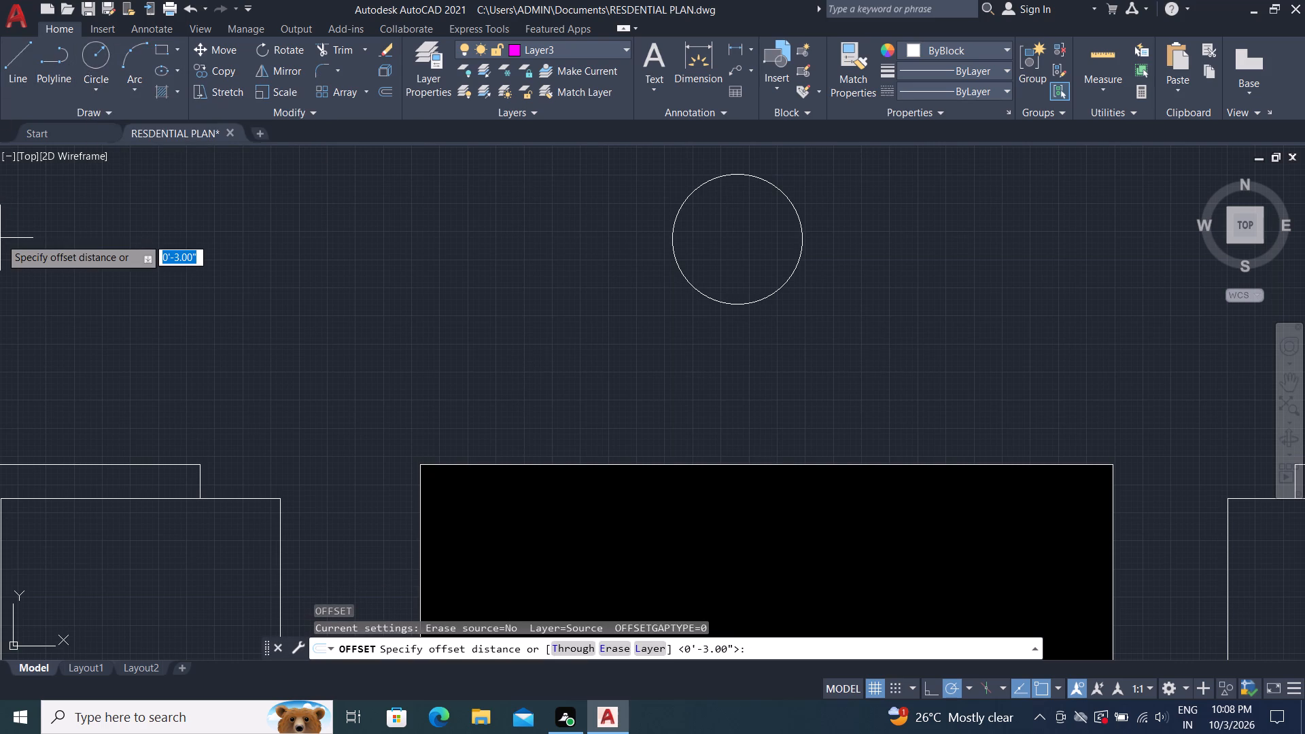
key(2)
key(shift+quotedbl)
key(Return)
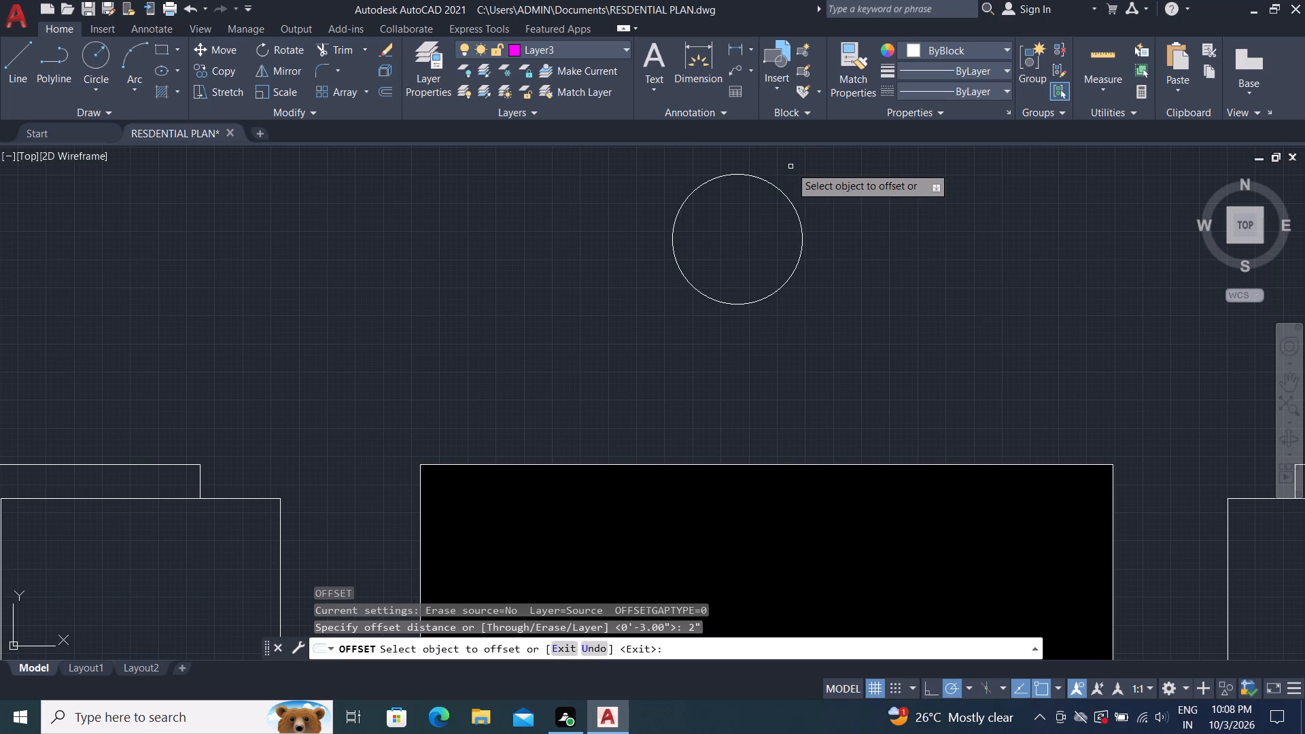
click(774, 186)
click(750, 217)
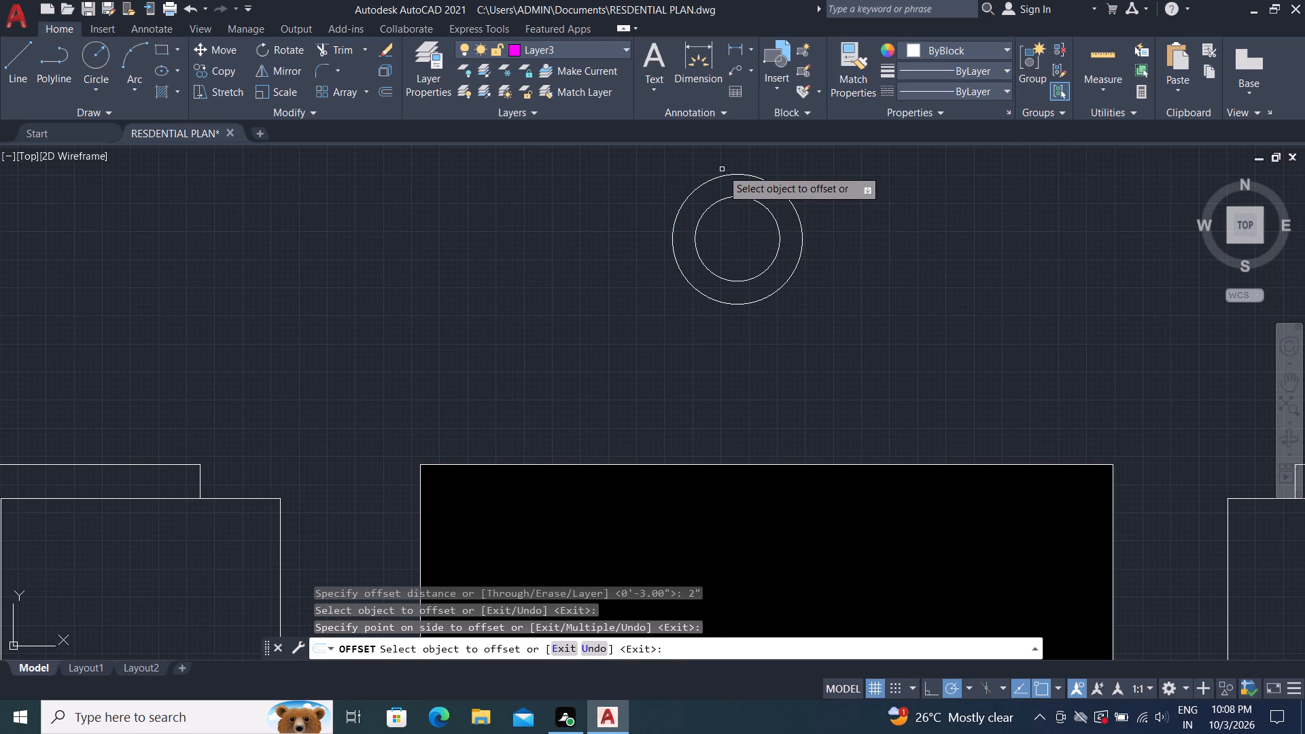
Draw a 2" vertical line joining the inner circle's north point to the outer circle's north point.
scroll(722, 169, up, 2)
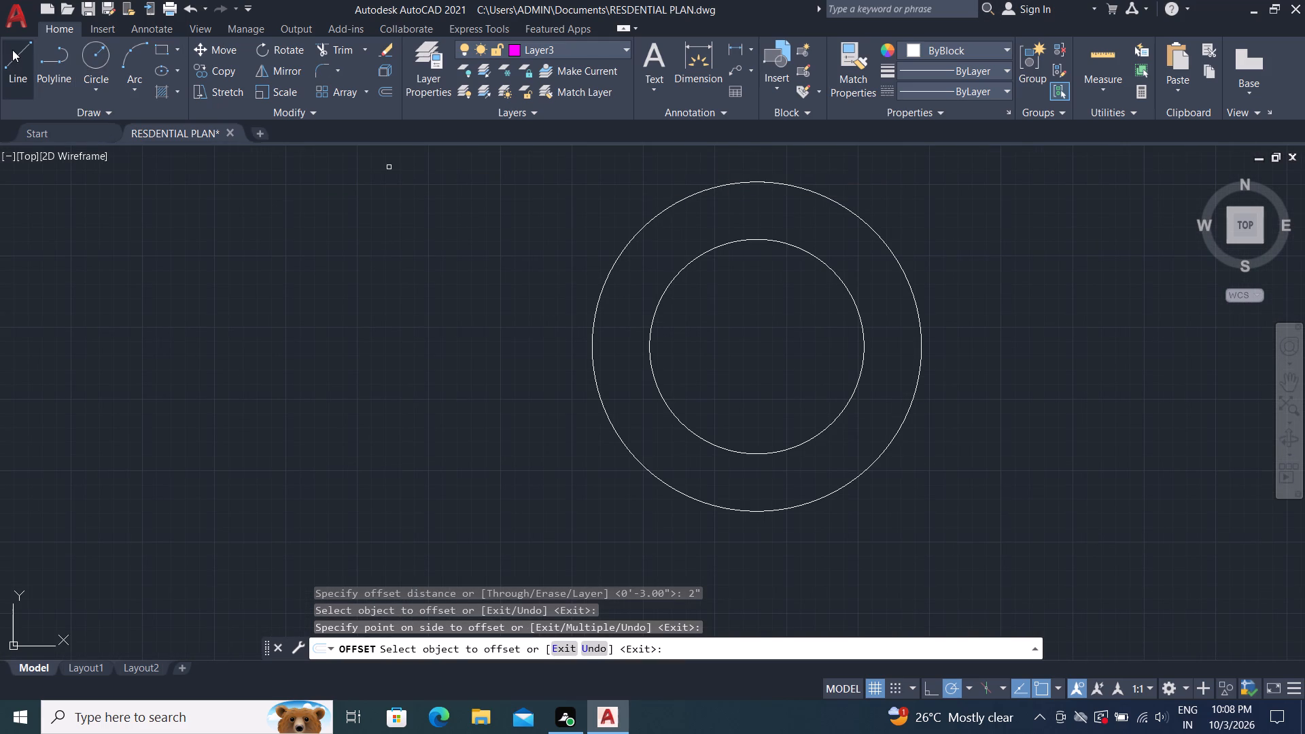
click(17, 52)
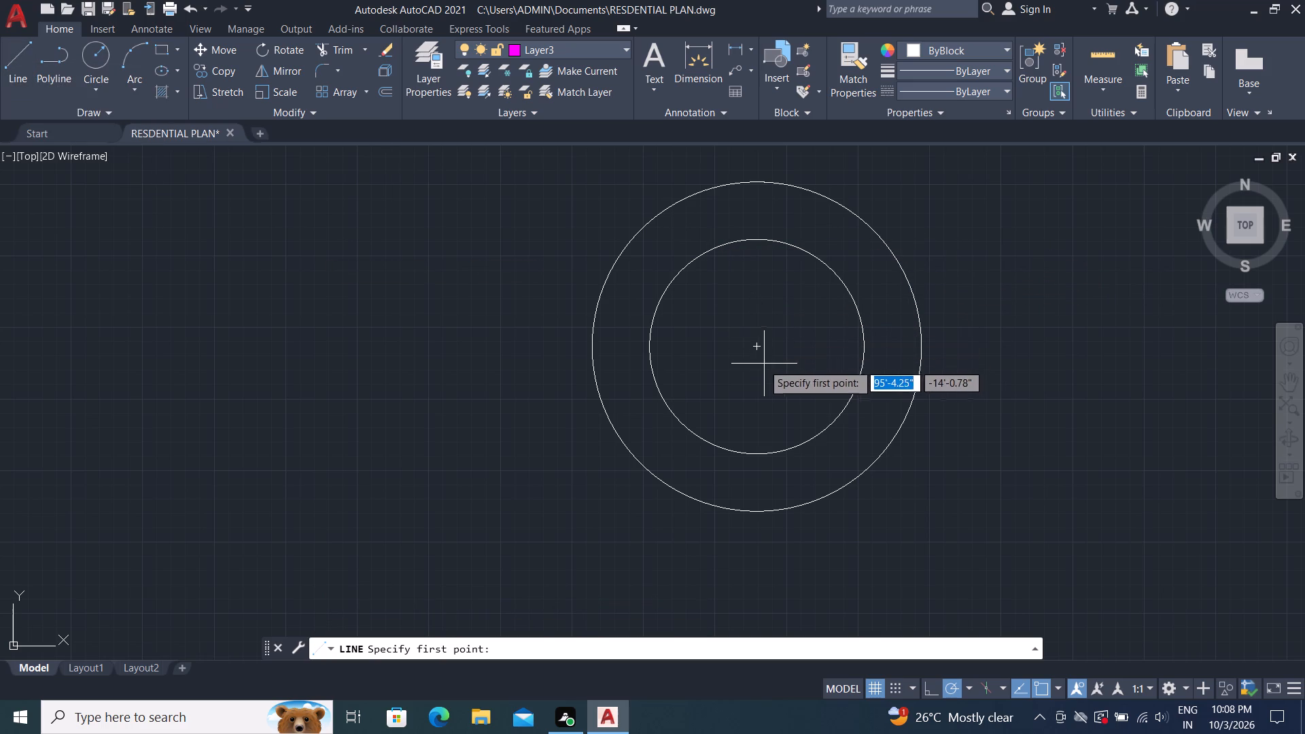
click(758, 239)
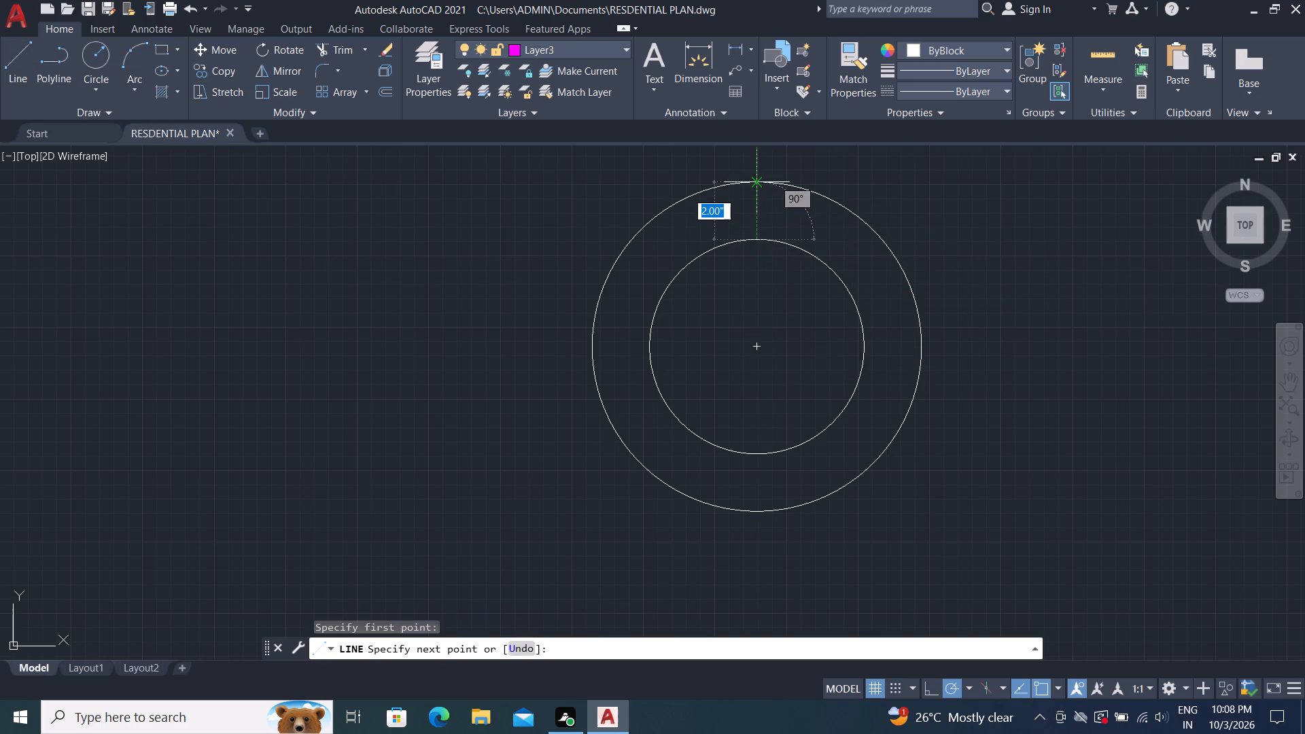
click(756, 183)
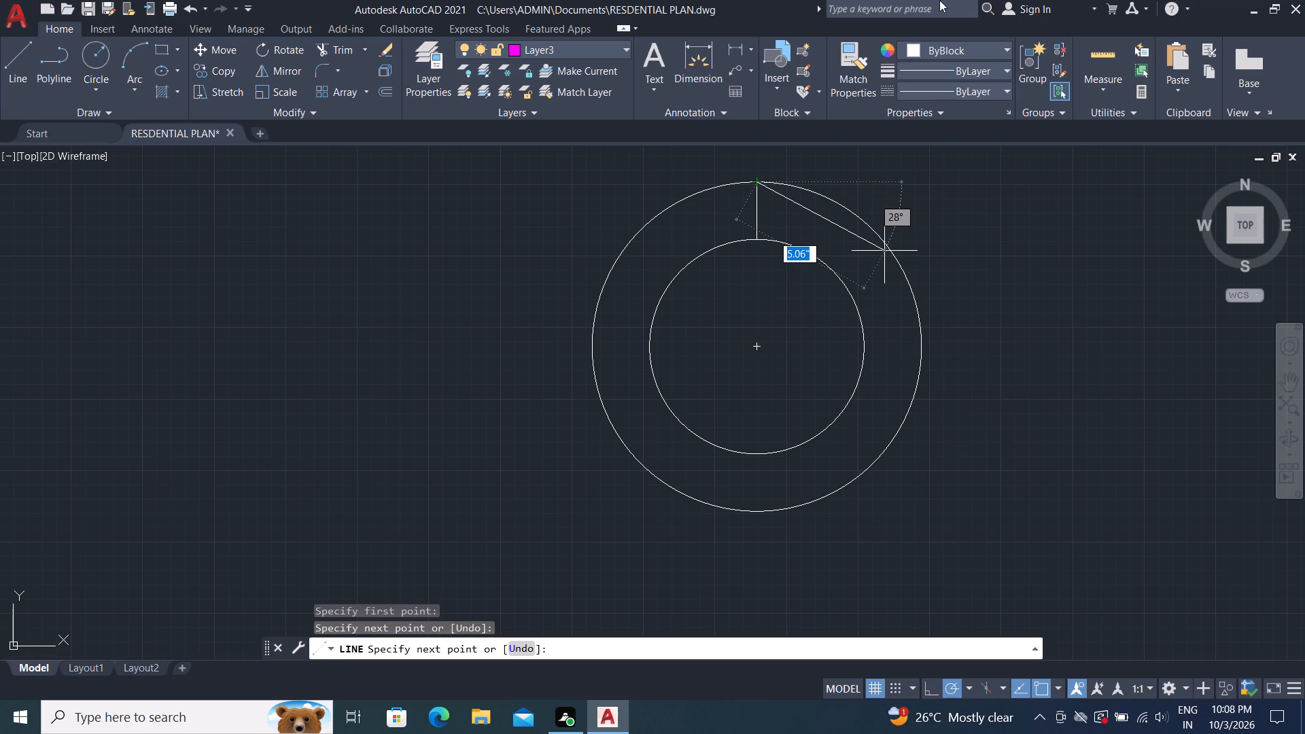
key(Escape)
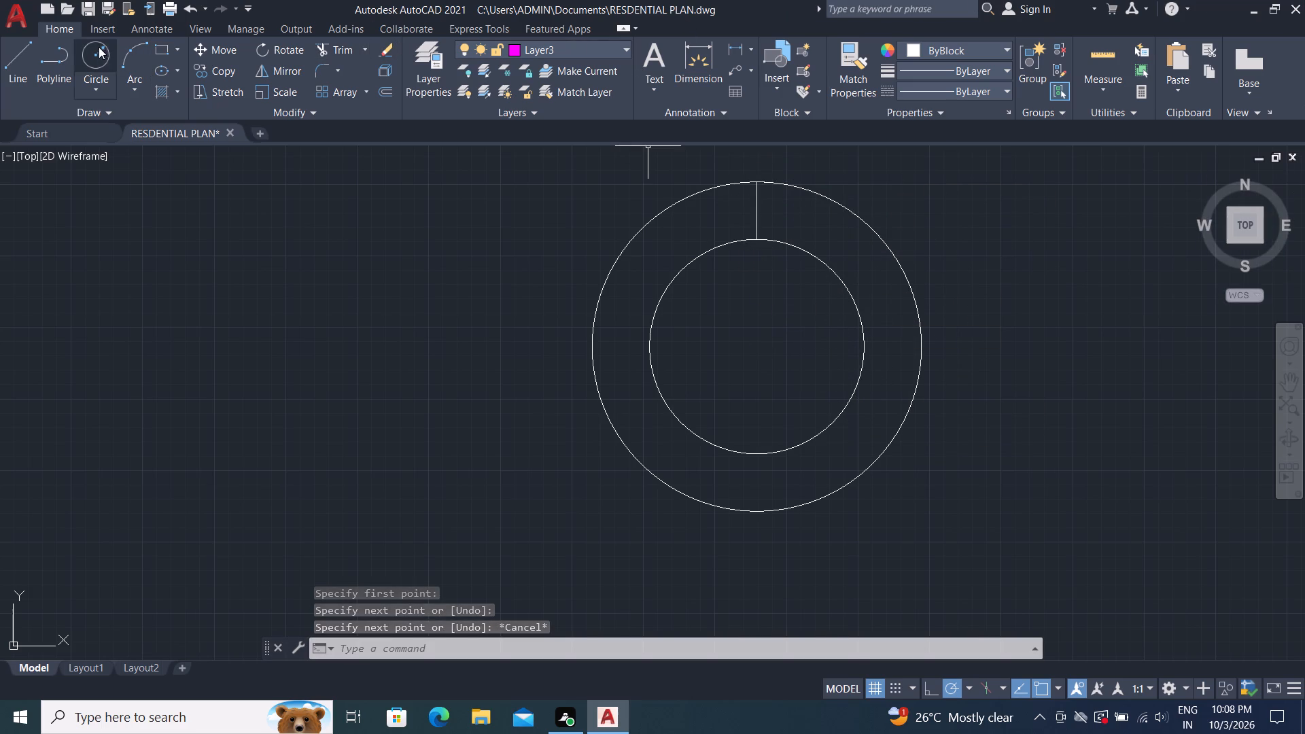
Draw a Start, End, Direction arc bulging slightly east between the outer and inner ends of the short vertical line.
click(131, 82)
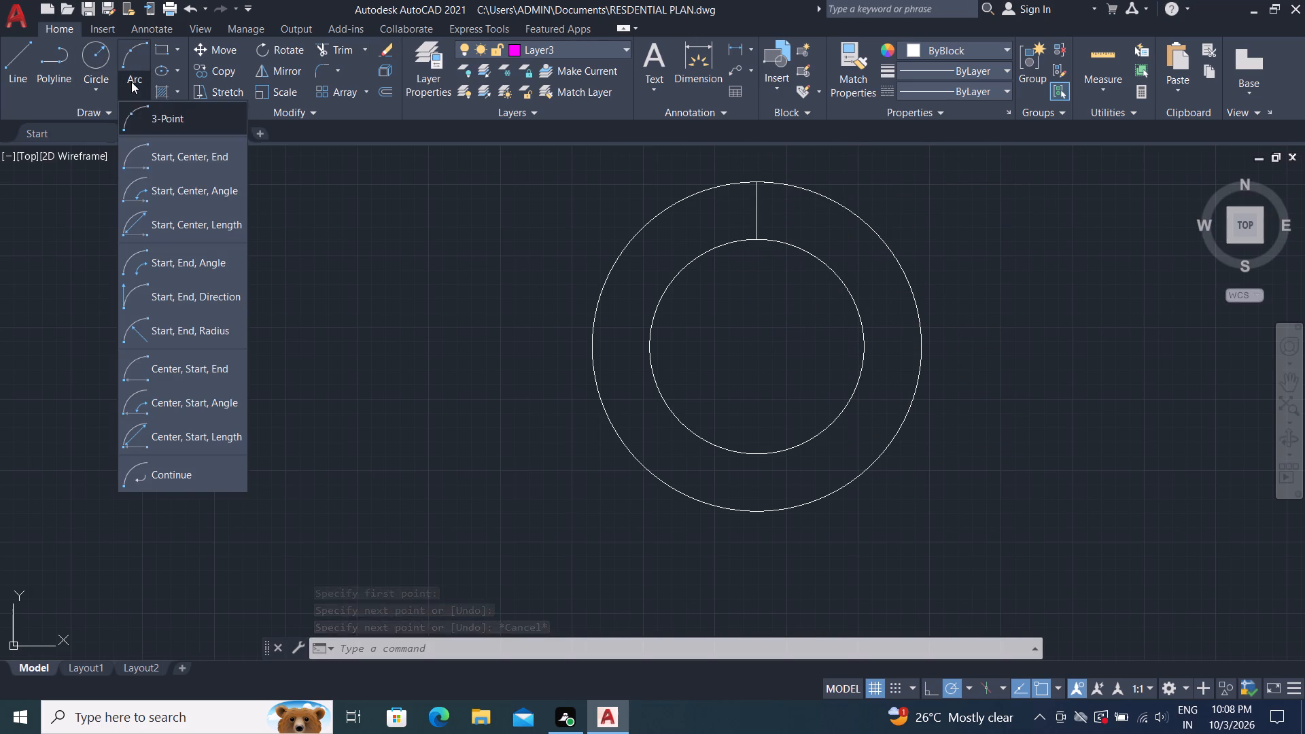
click(130, 283)
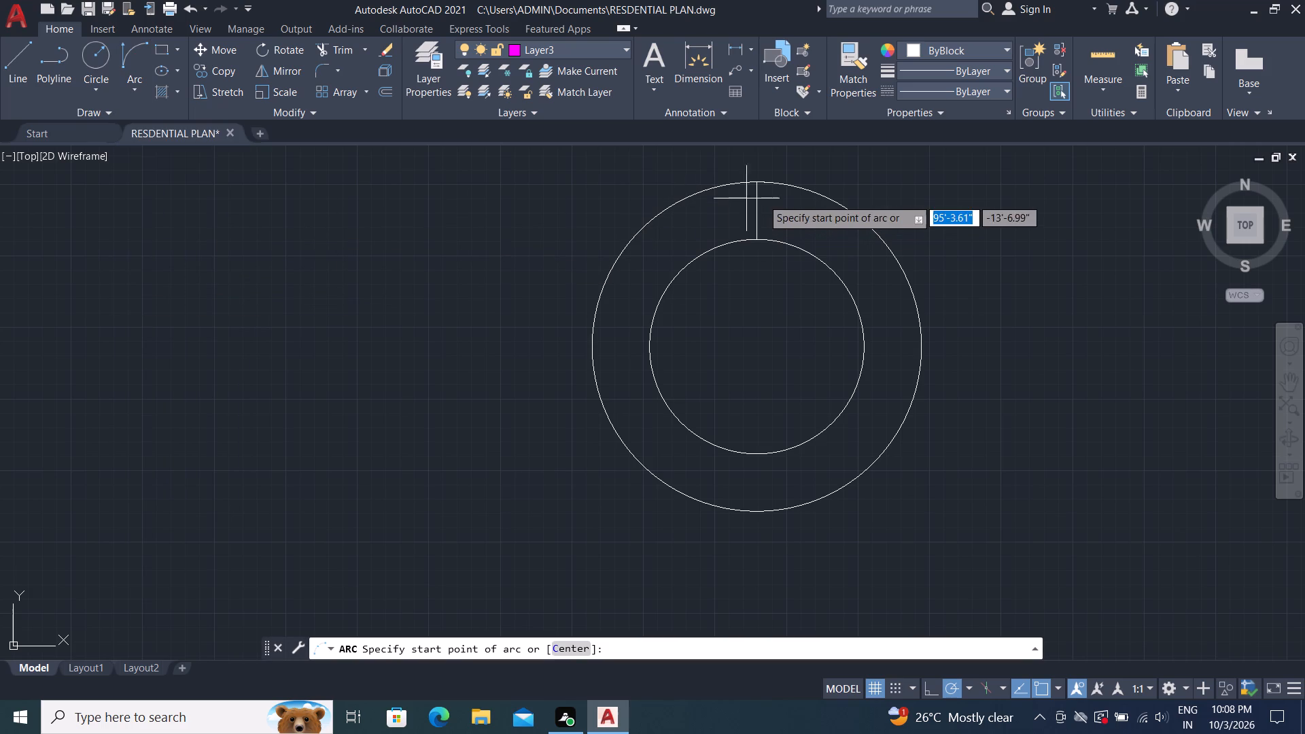
click(758, 186)
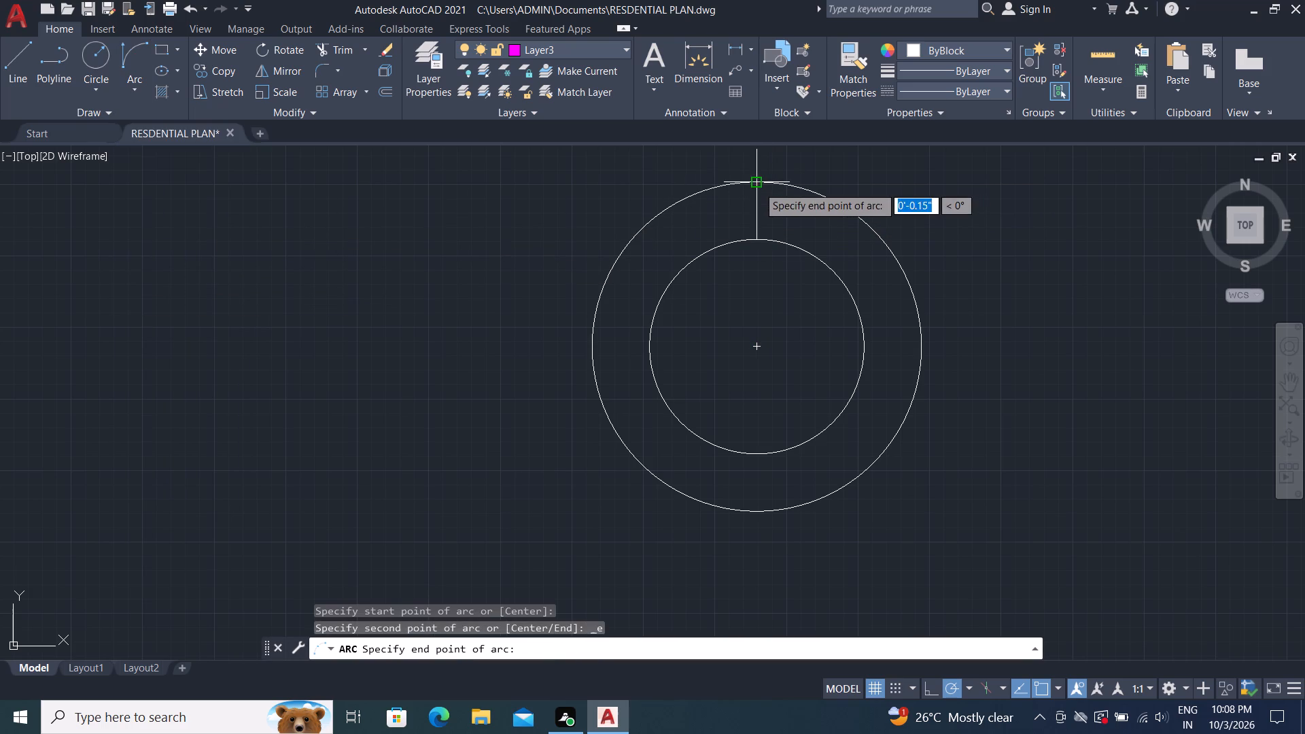
click(756, 239)
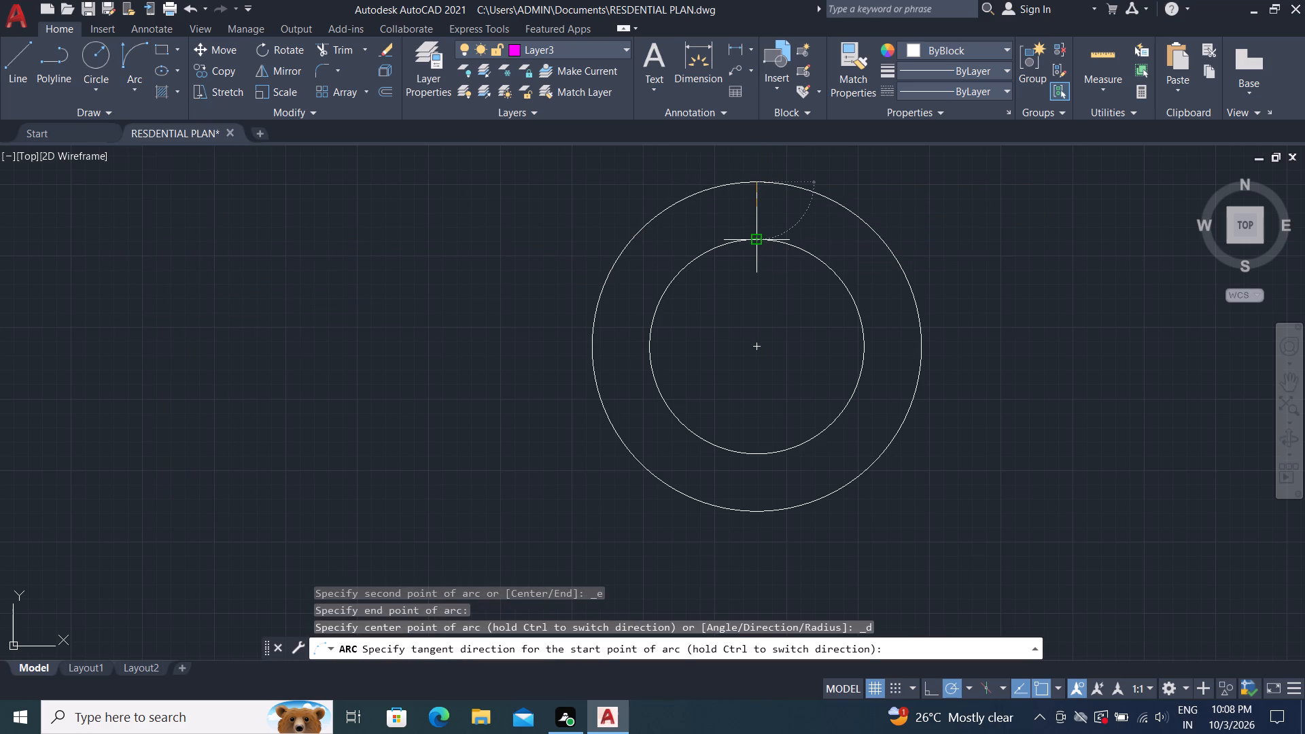
click(791, 220)
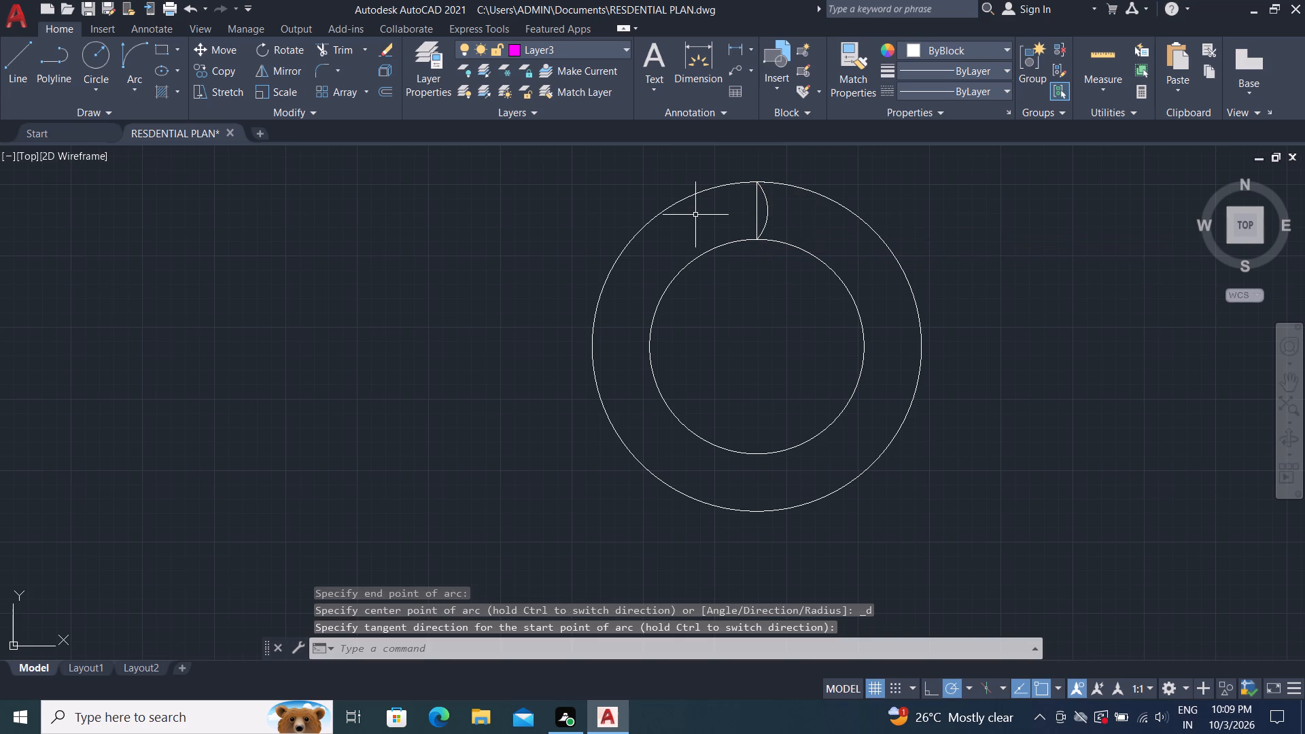
Mirror the arc about the short vertical line, keeping the original, to form a pointed petal.
key(m)
text(i)
key(space)
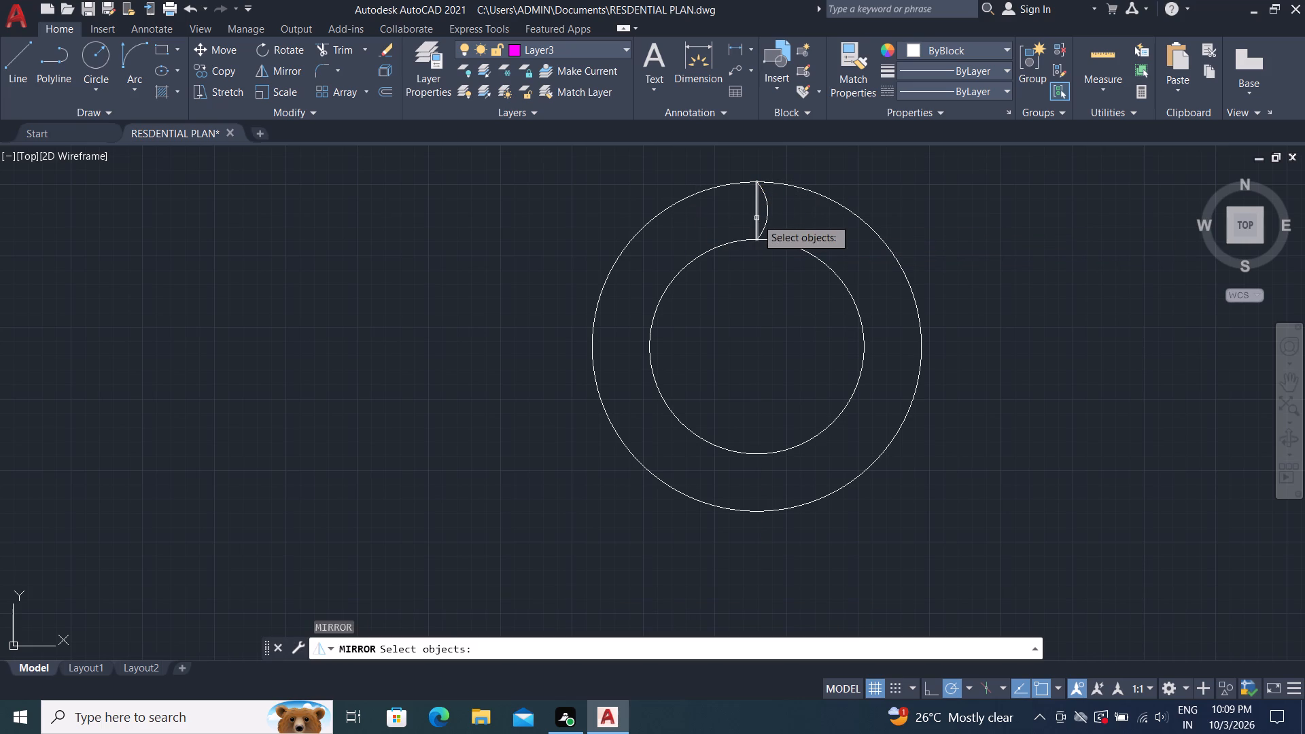
click(765, 223)
right_click(766, 222)
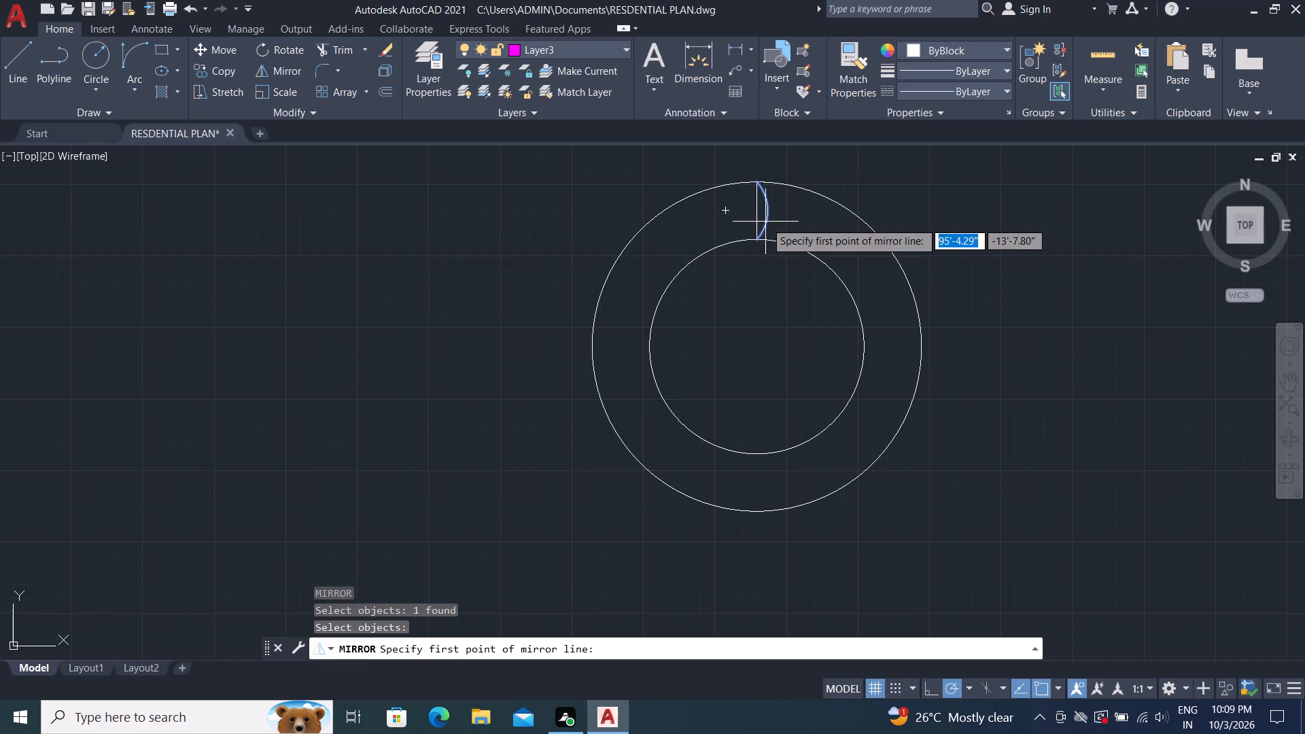
click(755, 239)
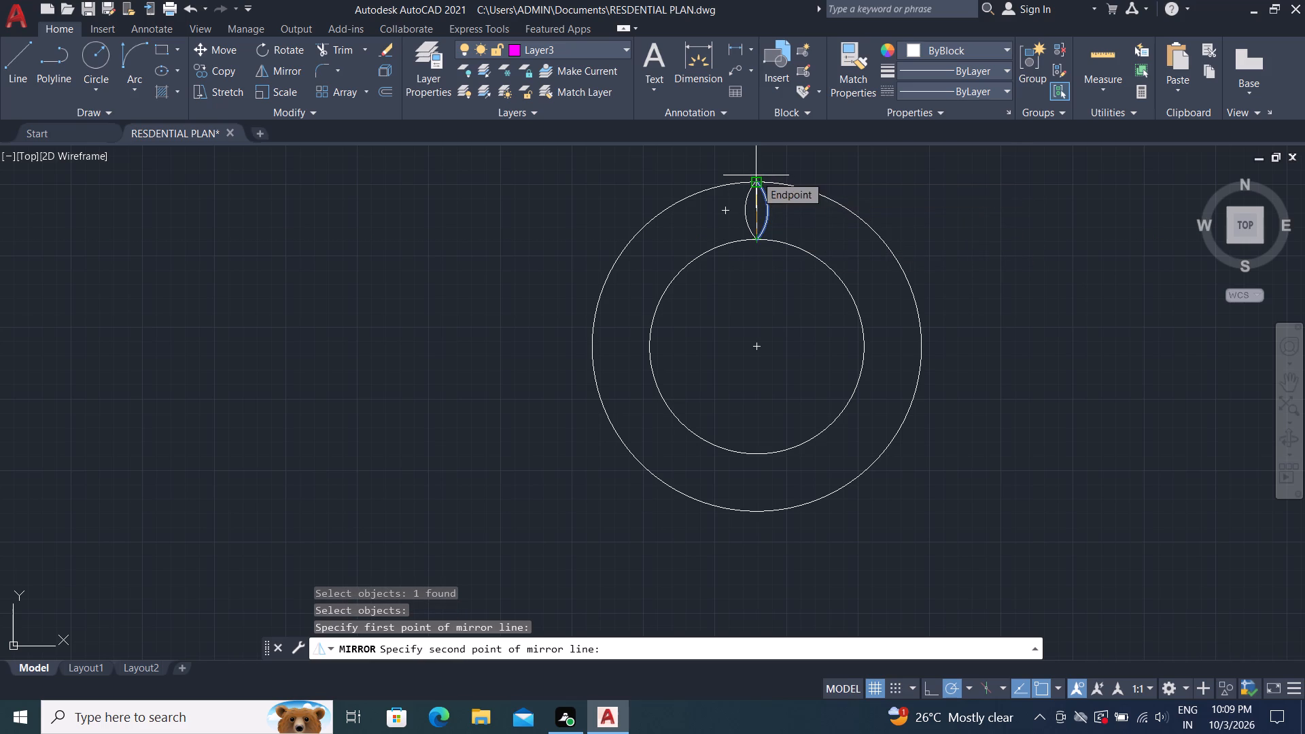
click(756, 175)
drag(767, 232, 756, 175)
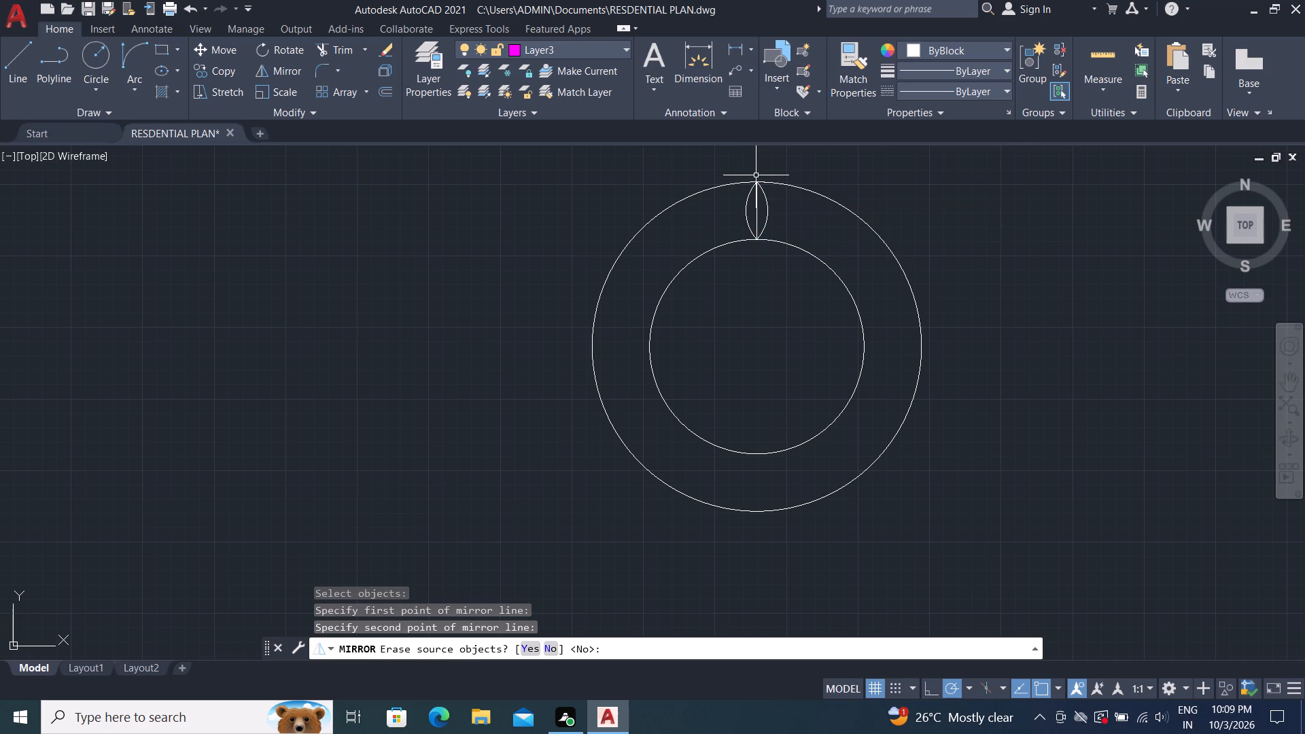
Erase the vertical line running through the middle of the petal.
click(754, 196)
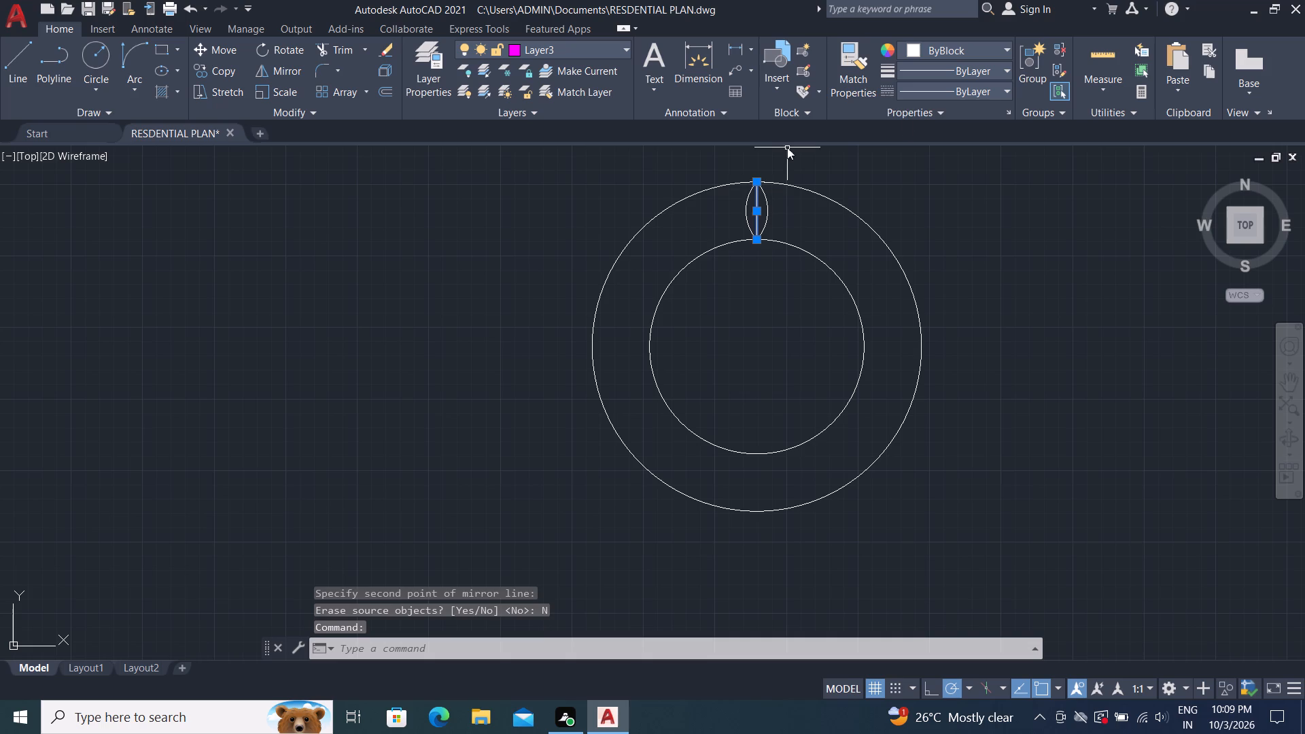
key(Delete)
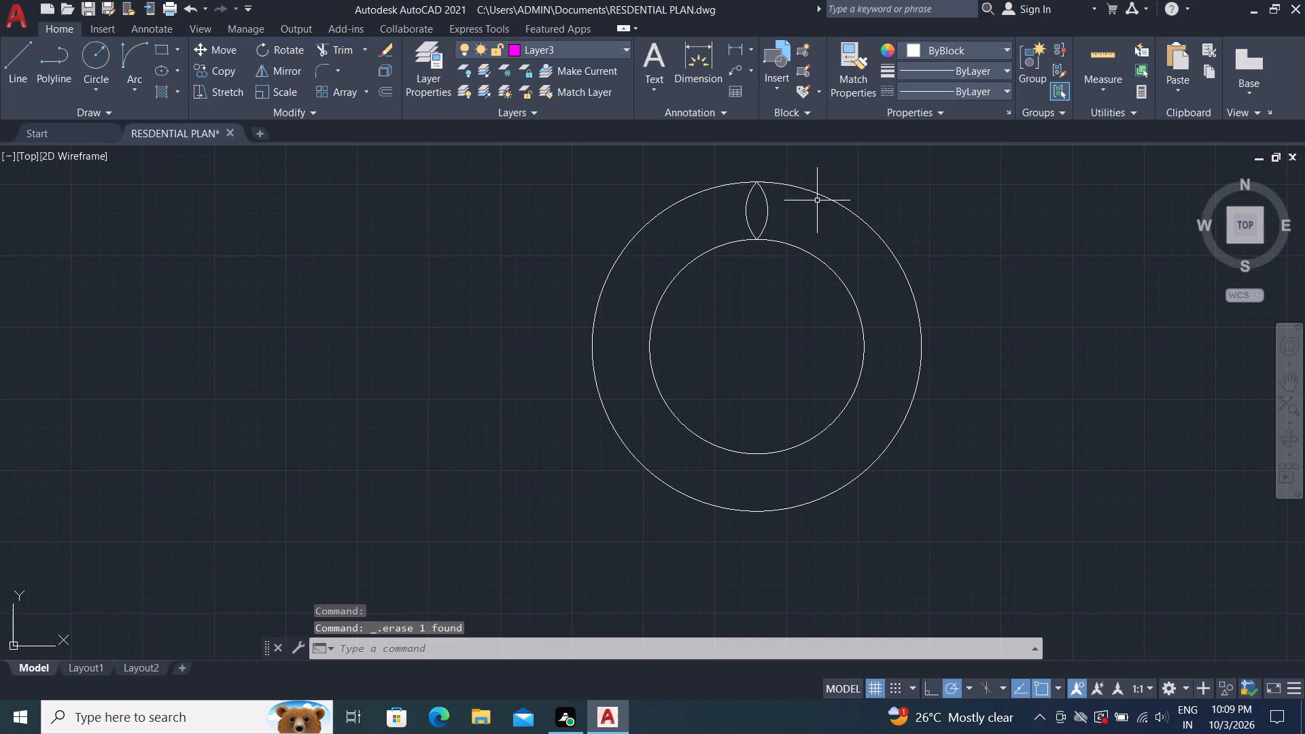
Join the petal's two arcs into one polyline.
click(747, 205)
click(763, 210)
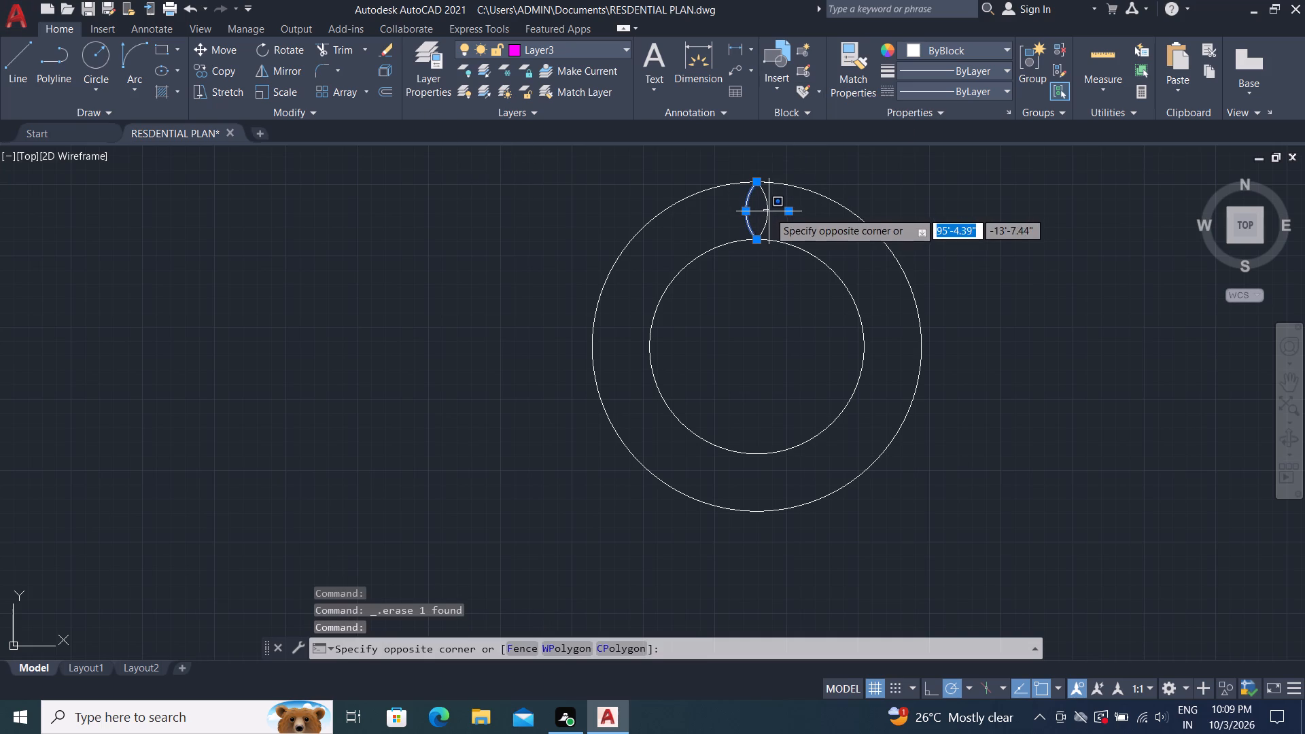
click(769, 211)
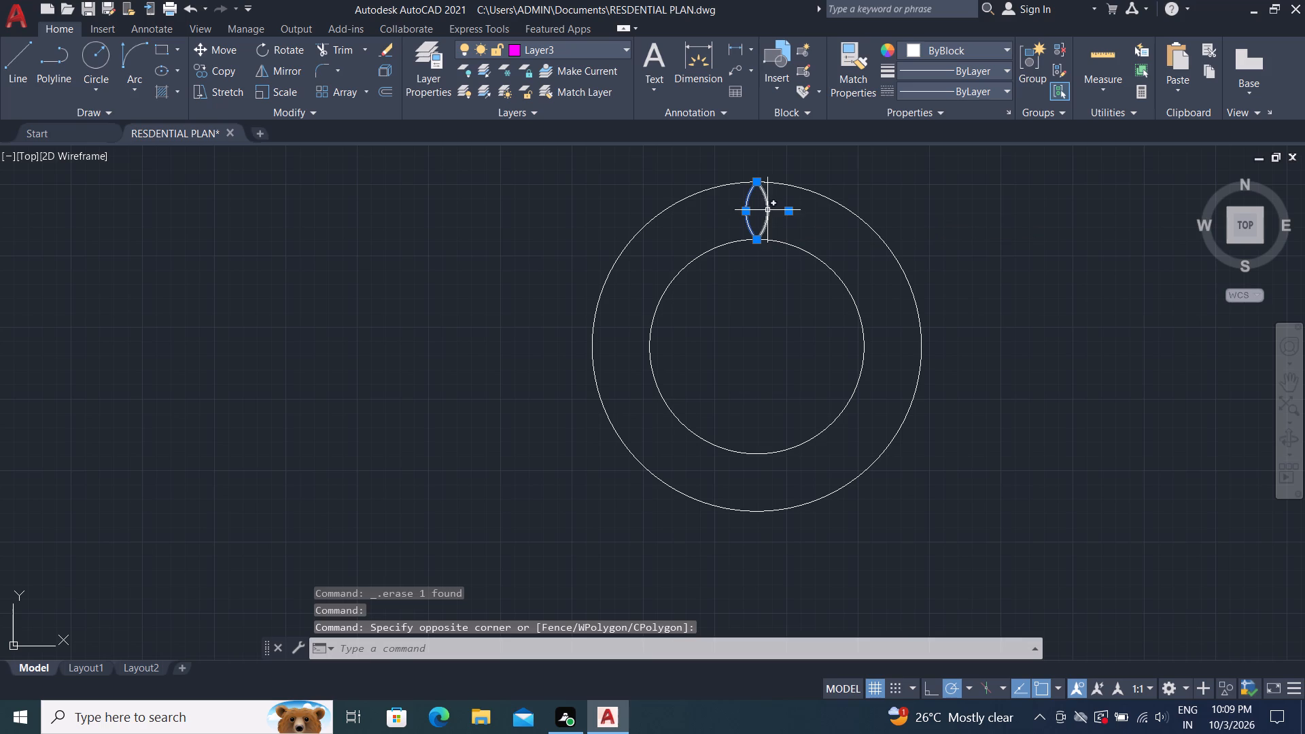
click(767, 210)
text(j)
key(space)
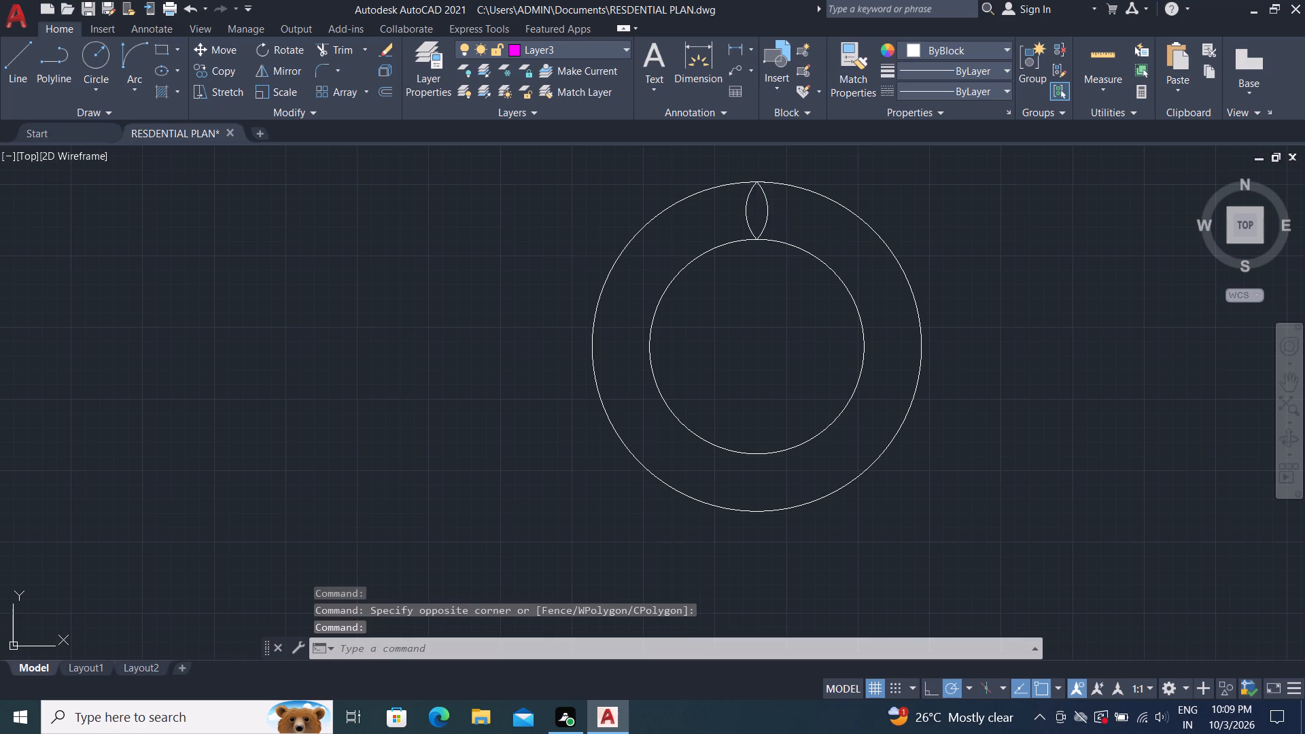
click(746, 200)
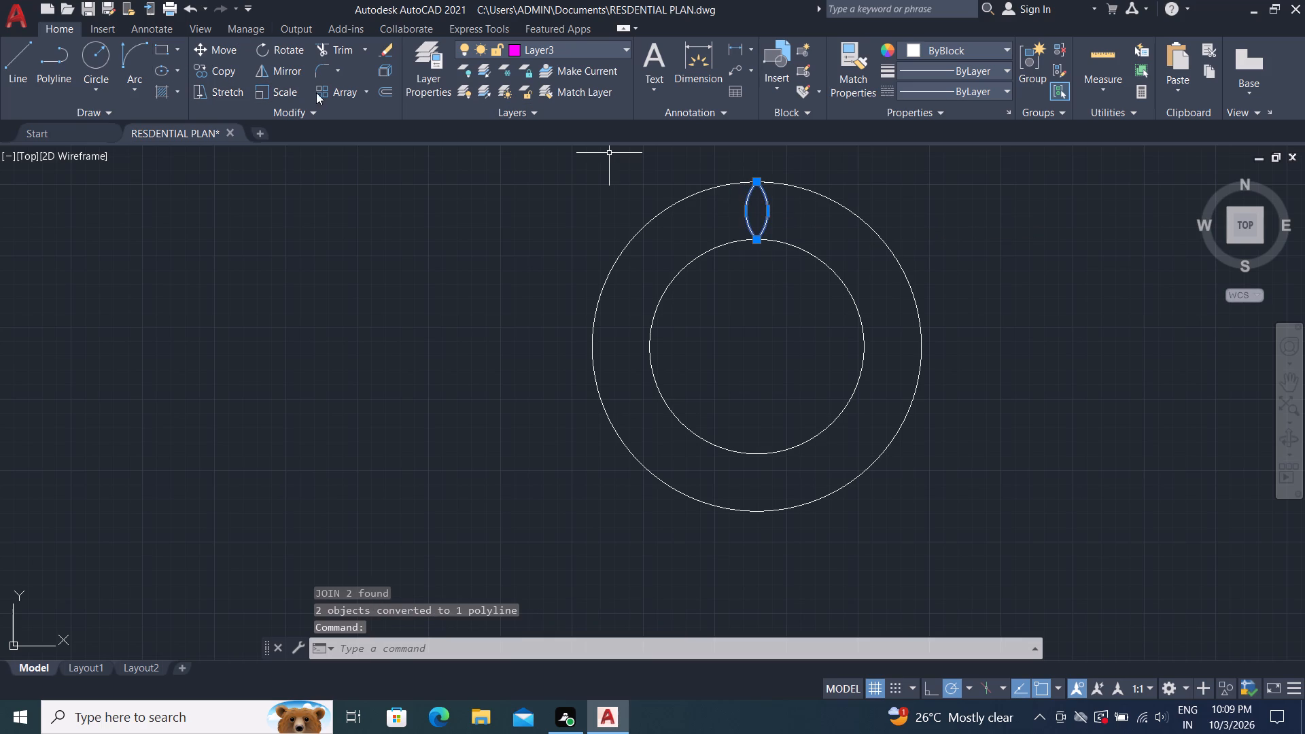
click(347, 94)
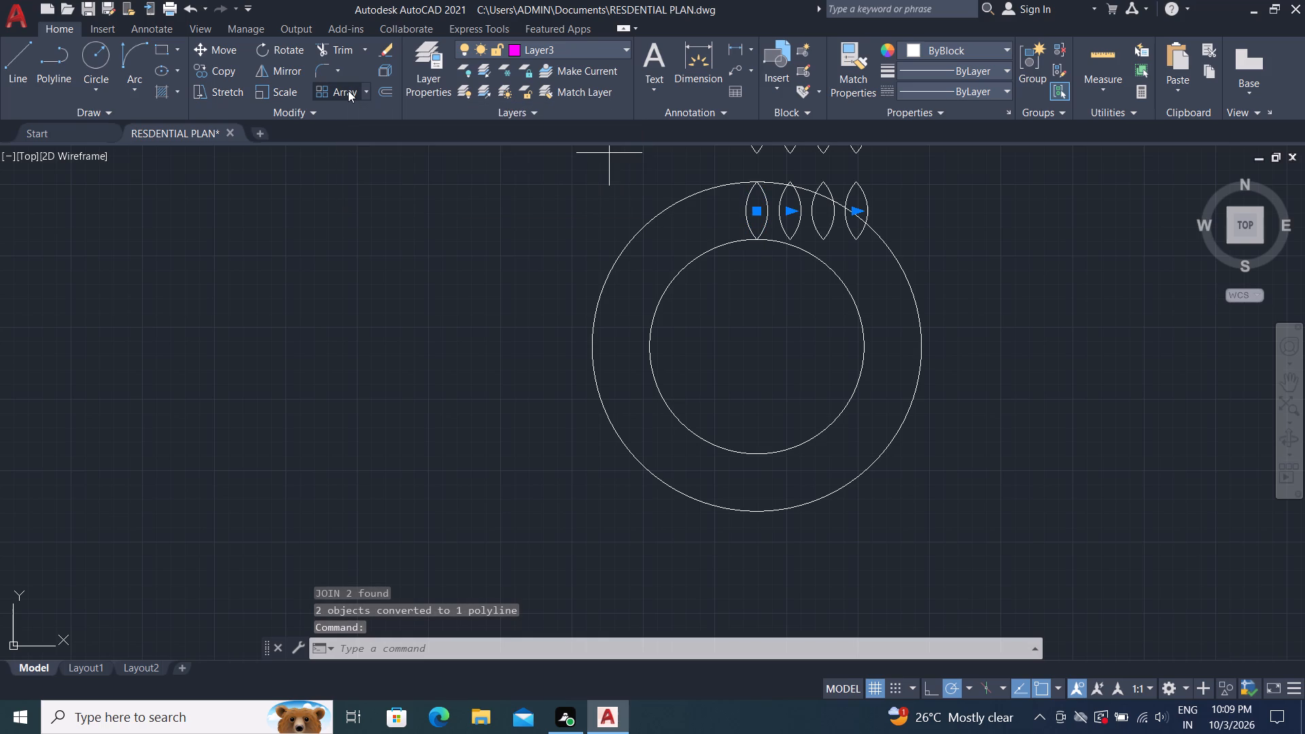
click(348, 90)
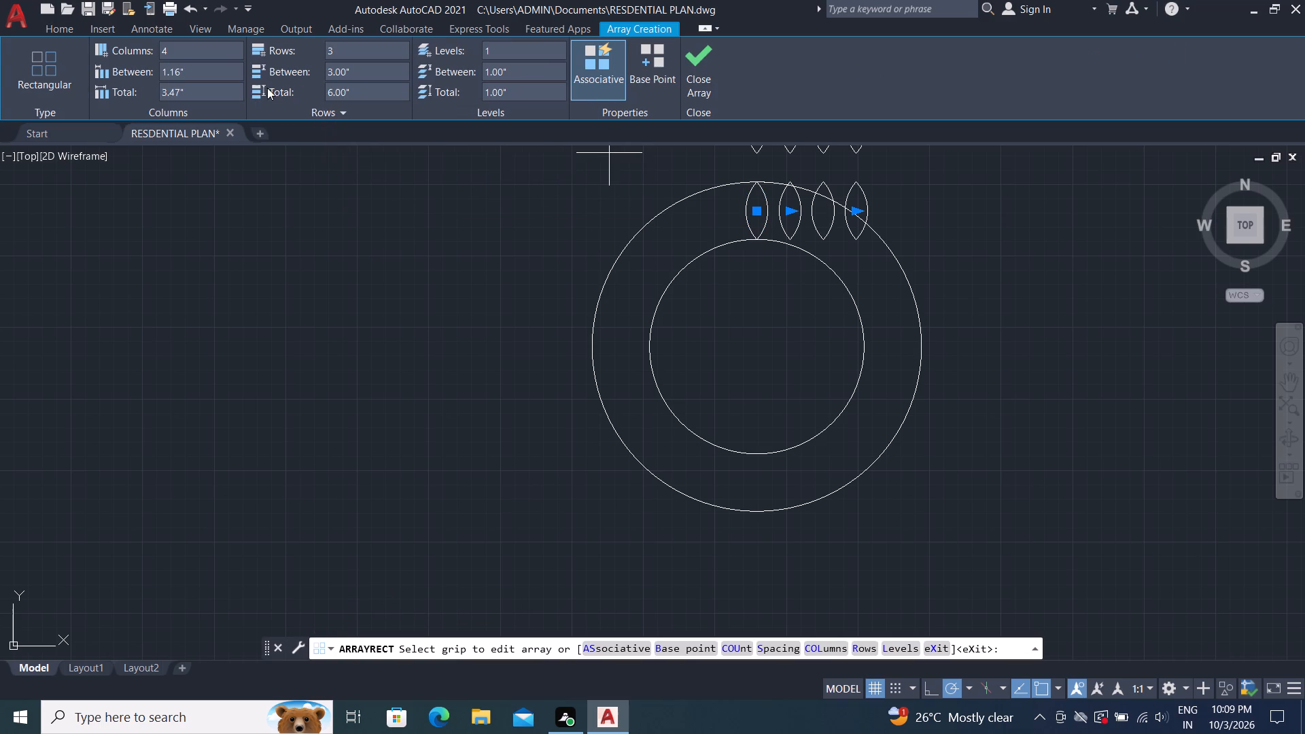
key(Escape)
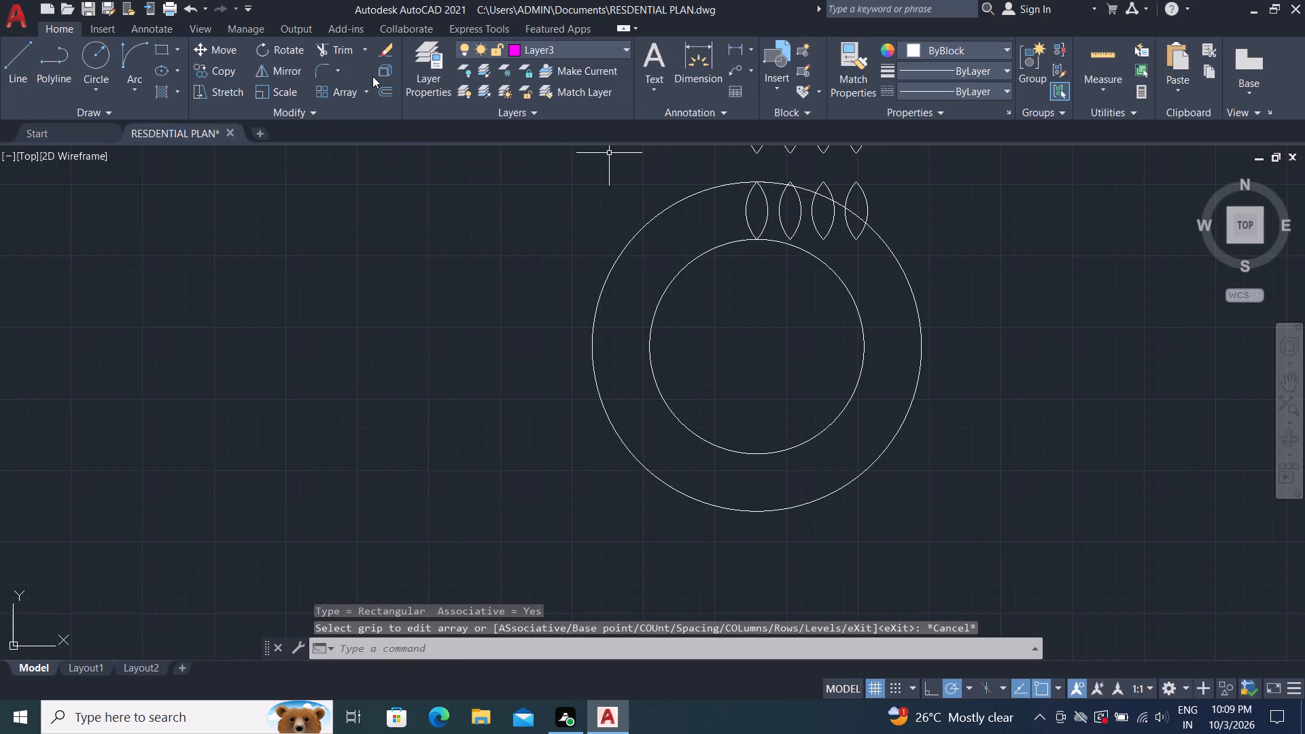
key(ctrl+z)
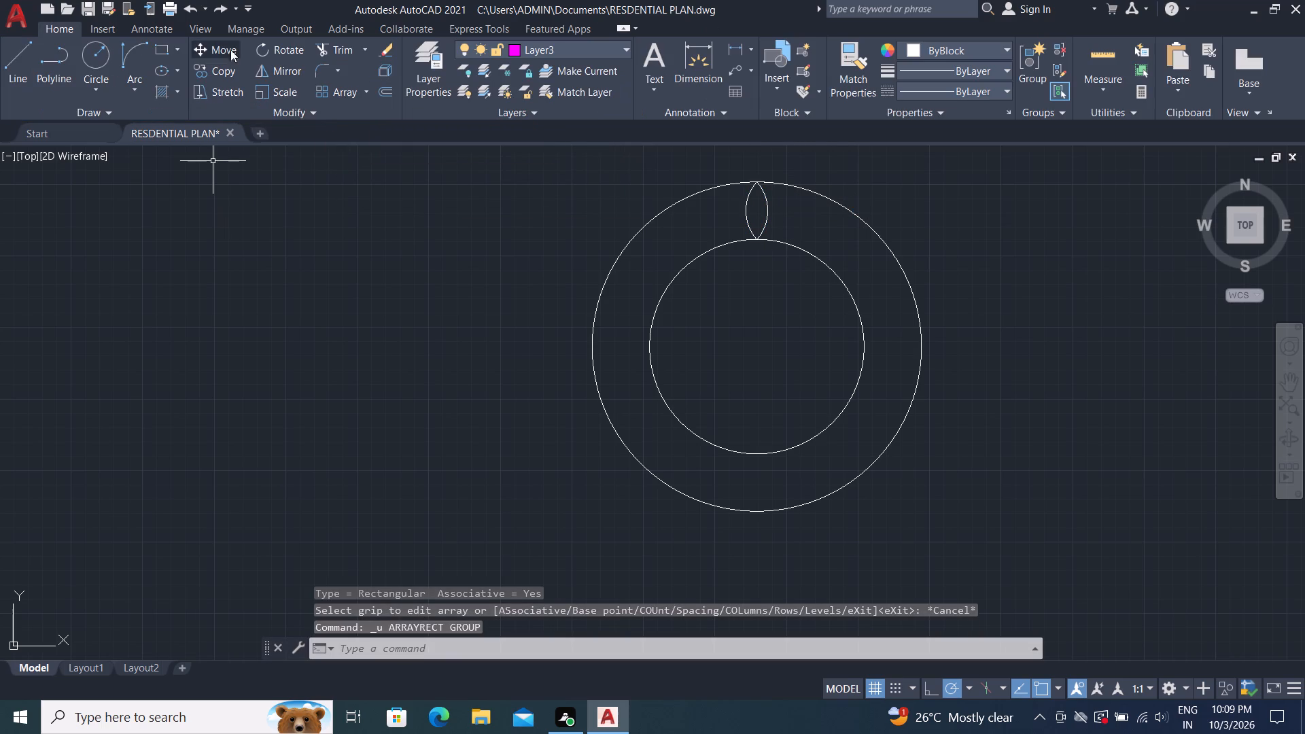
Polar-array the petal together with the inner circle about the circles' common centre, with 50 items over 360 degrees.
click(364, 91)
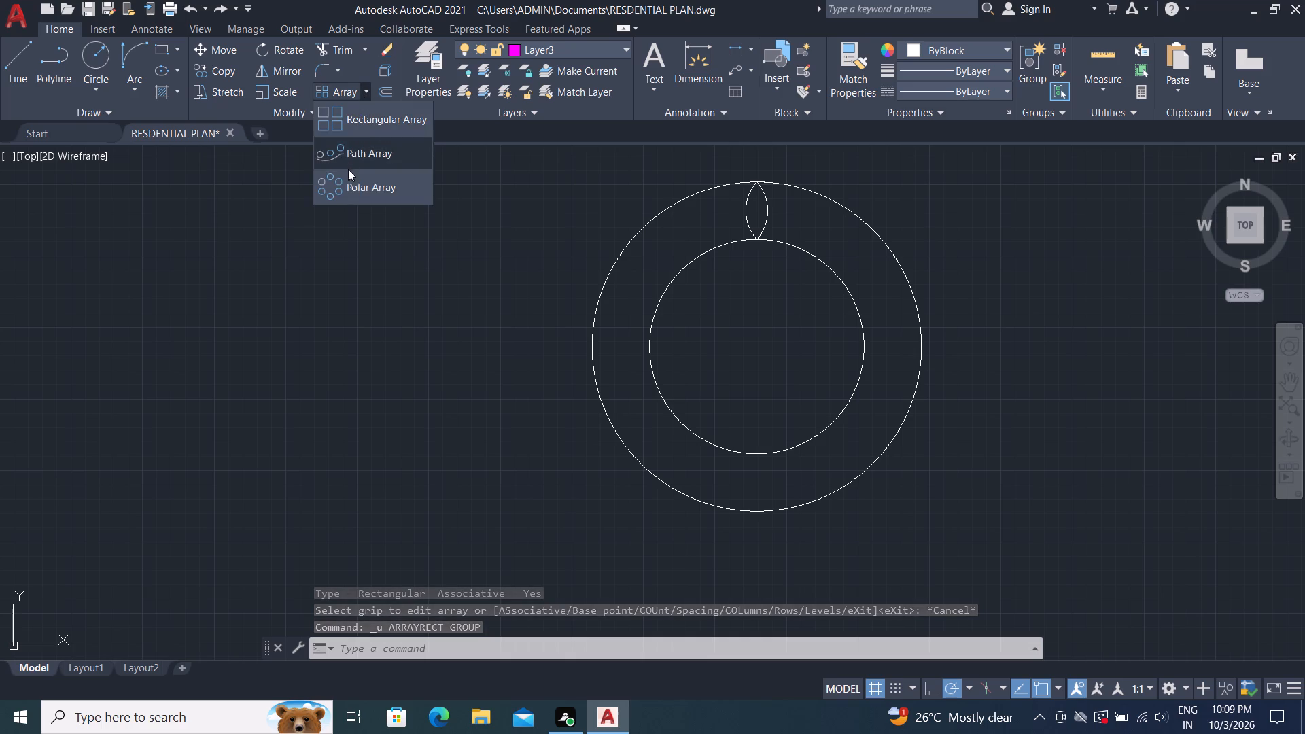
click(331, 180)
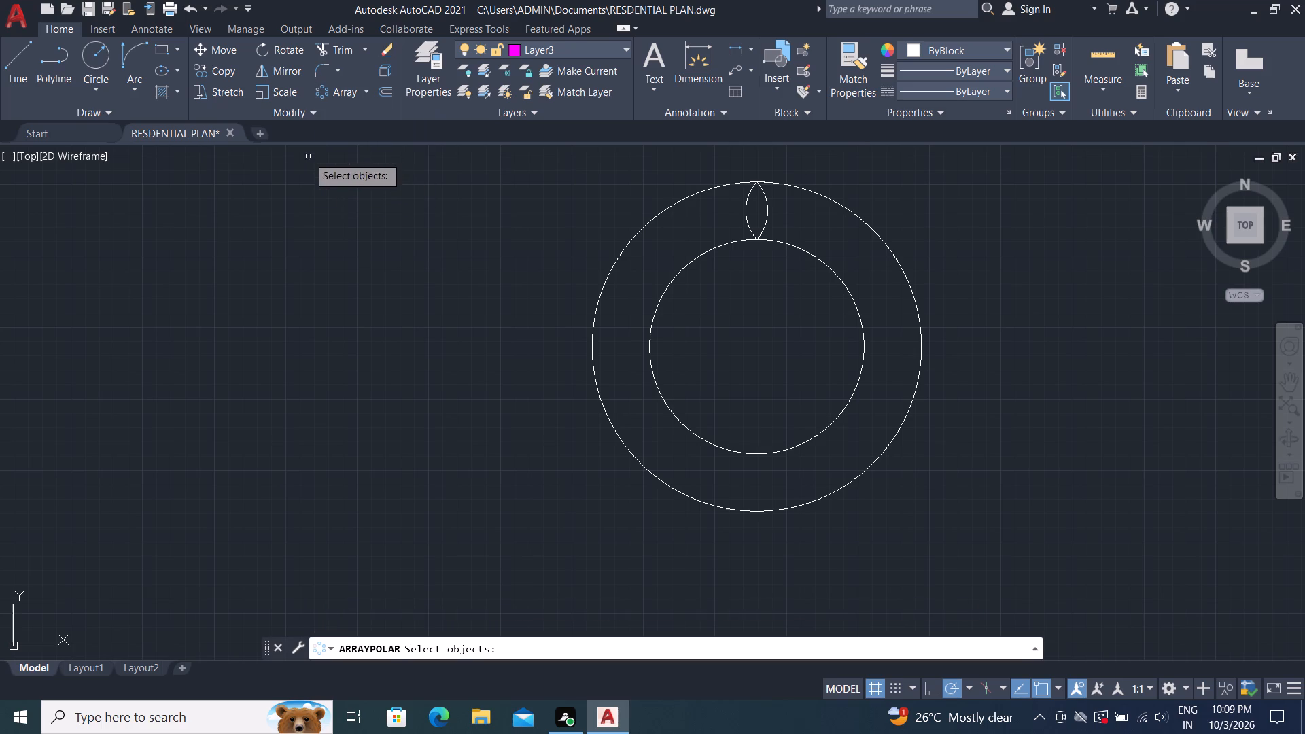
click(748, 221)
click(733, 243)
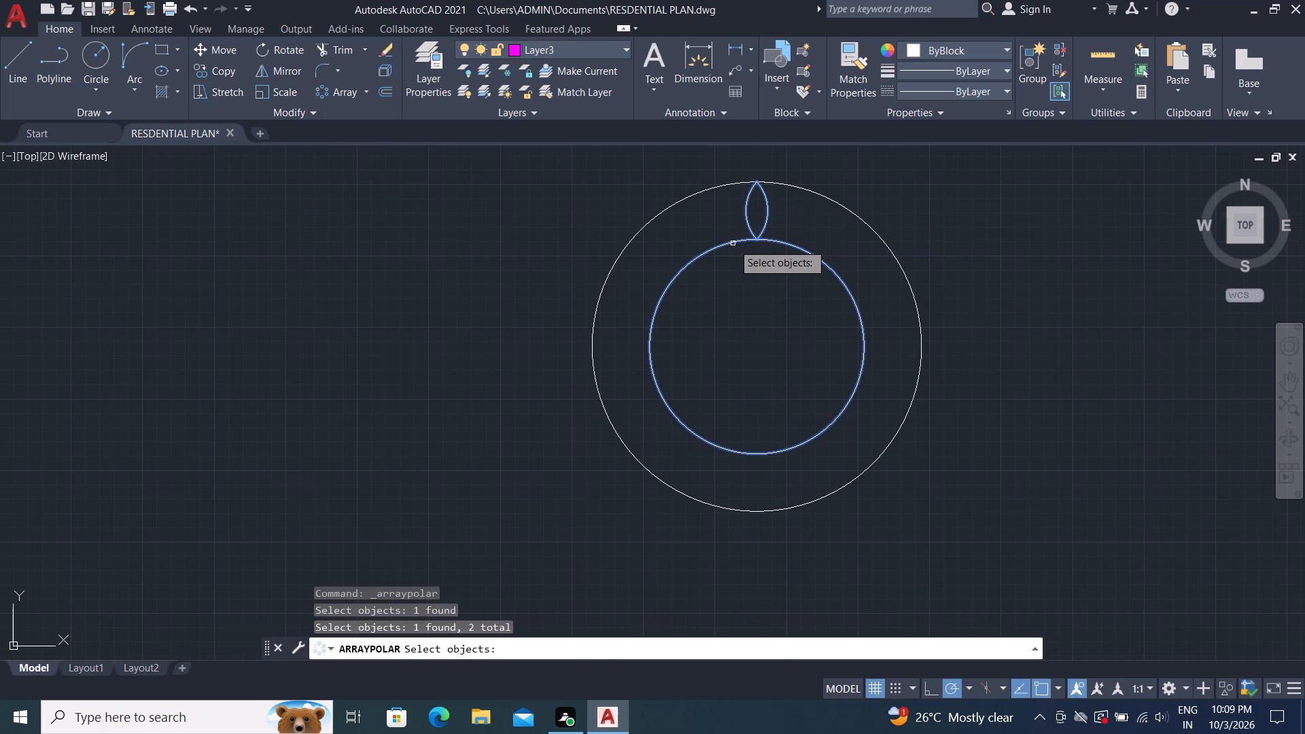
right_click(733, 253)
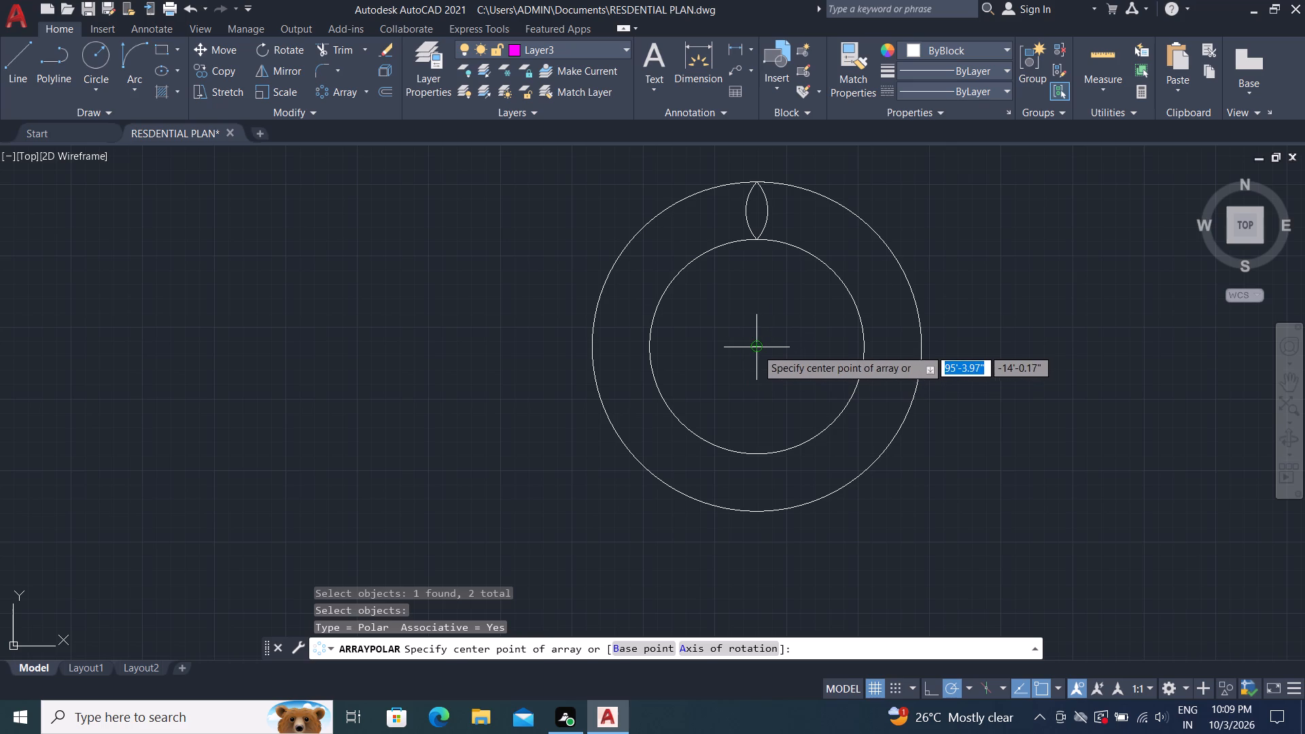
click(756, 349)
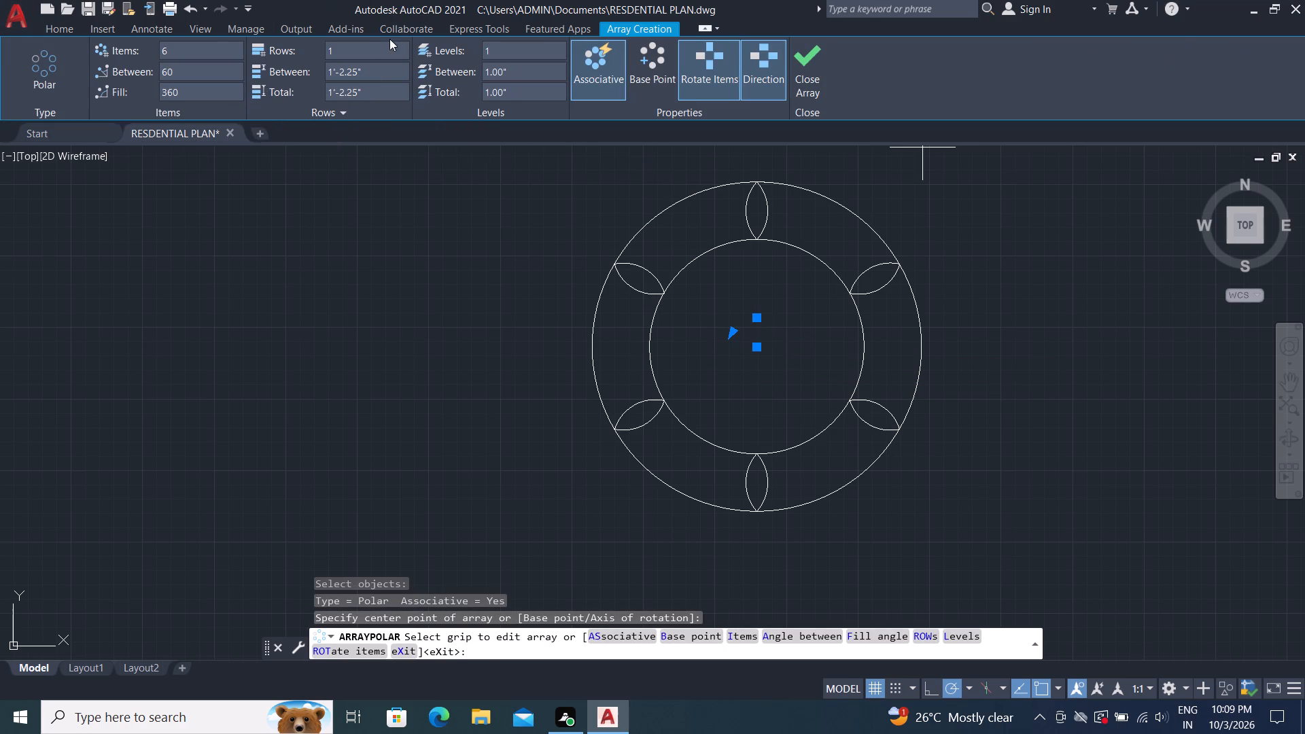
click(193, 45)
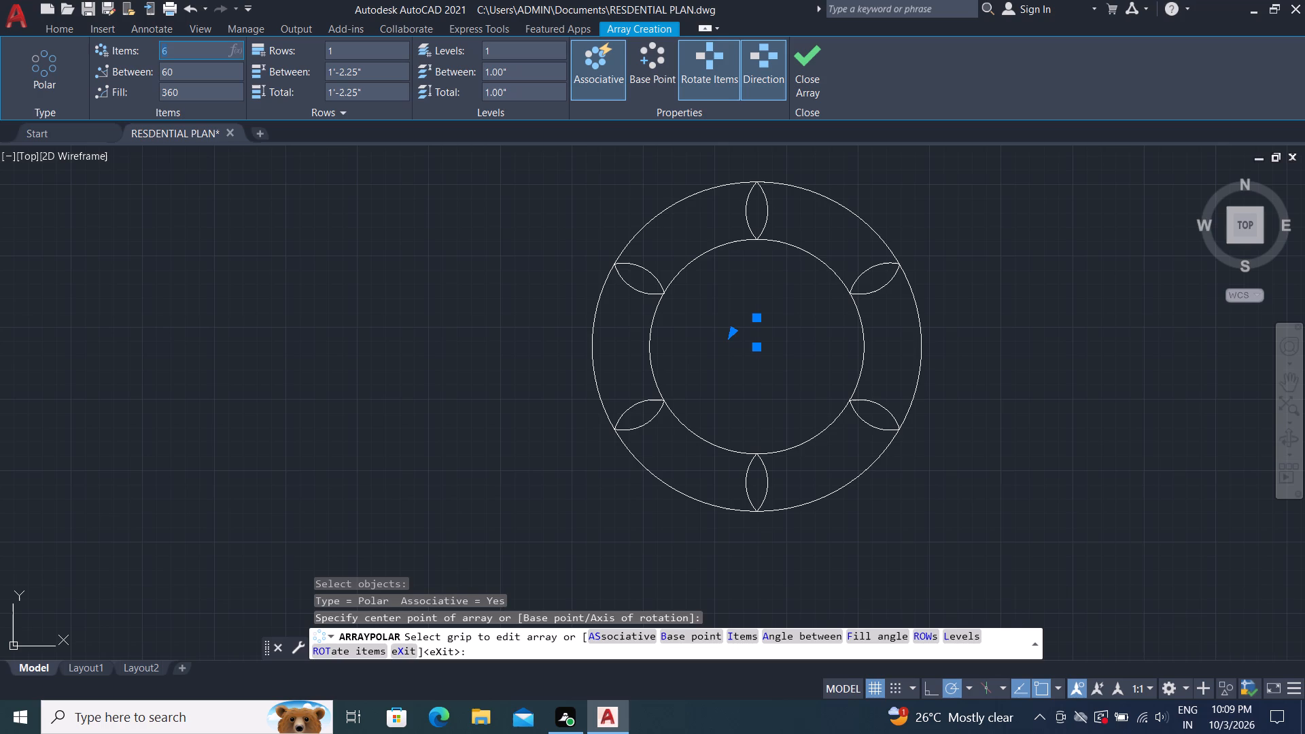
key(BackSpace)
text(50)
key(Return)
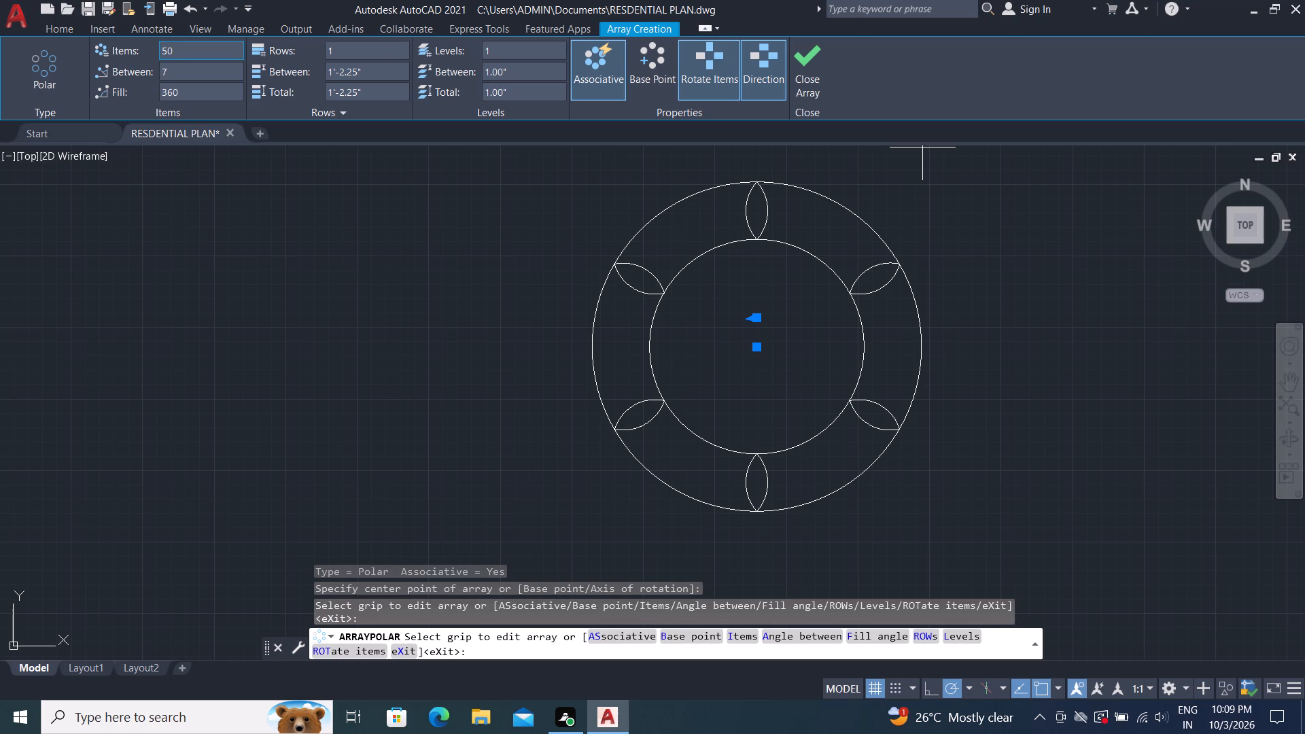
key(Return)
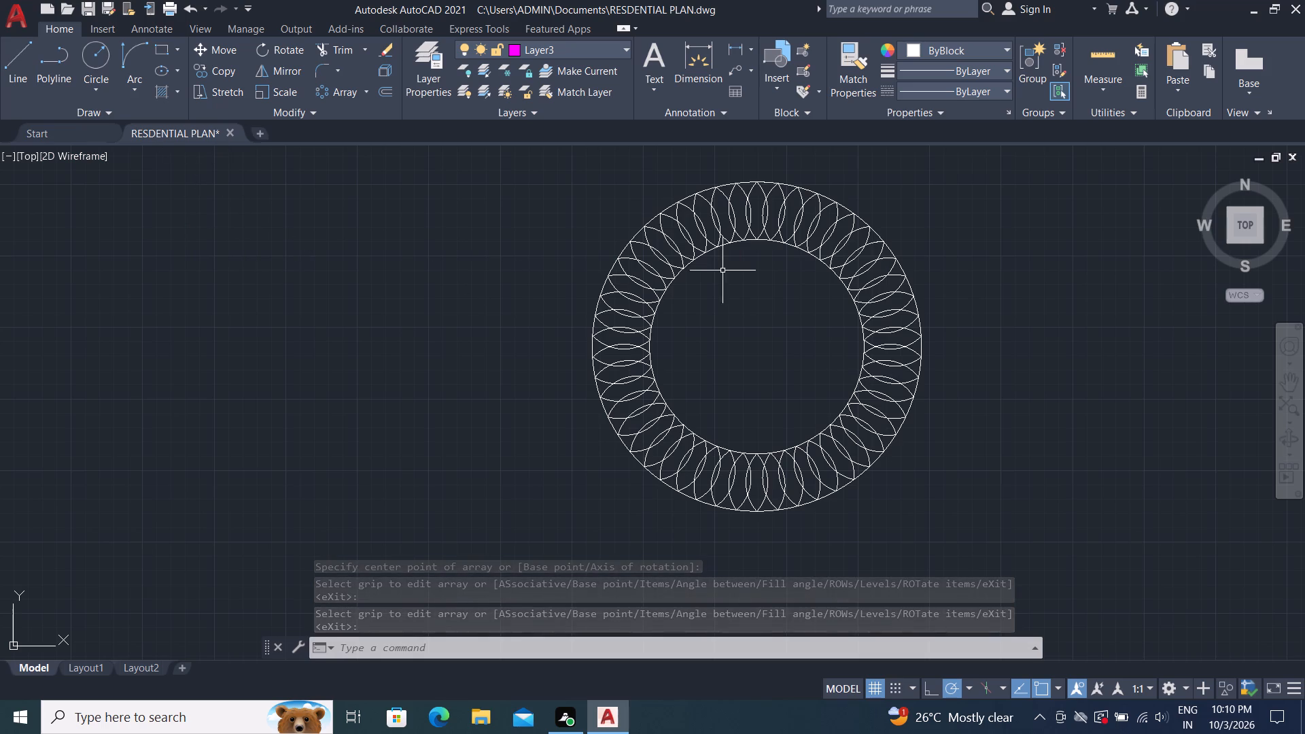
Copy the petal-ringed circle onto the lounge's black table three times: near its northwest corner, near its southeast corner and at its middle.
scroll(753, 306, down, 4)
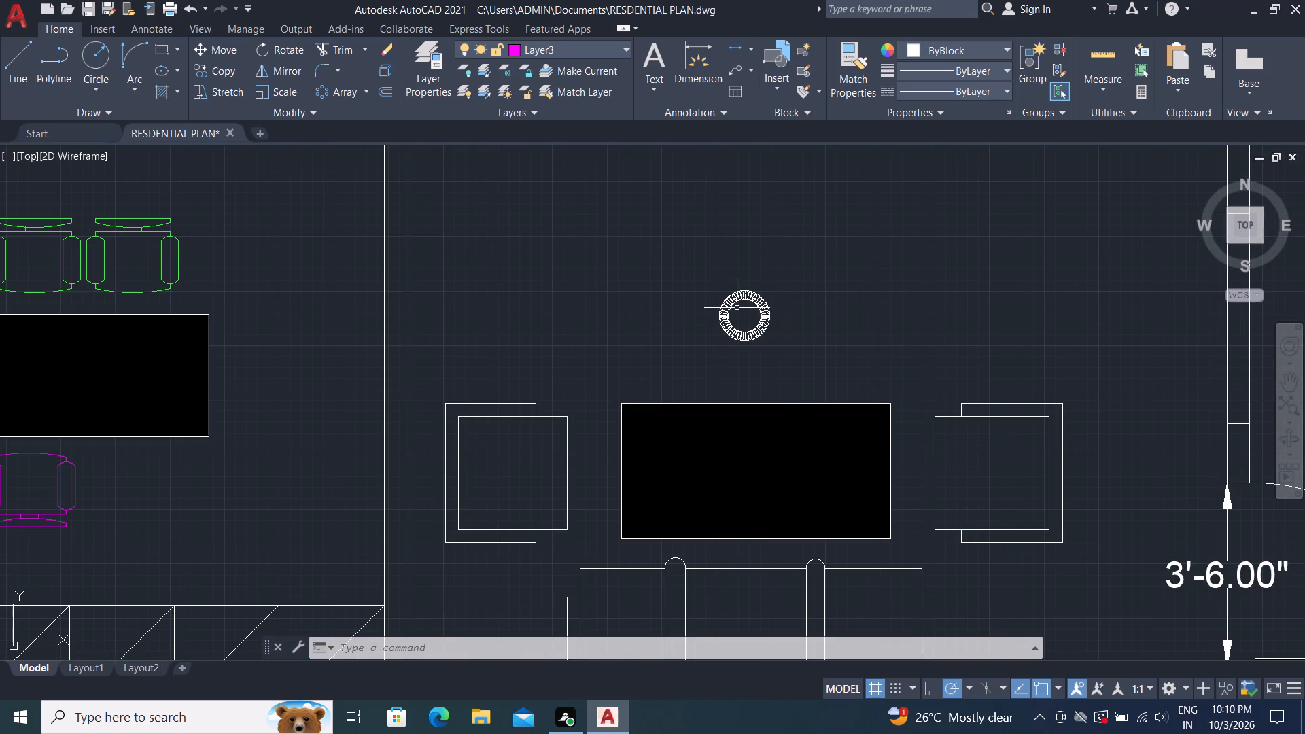
click(702, 275)
click(783, 360)
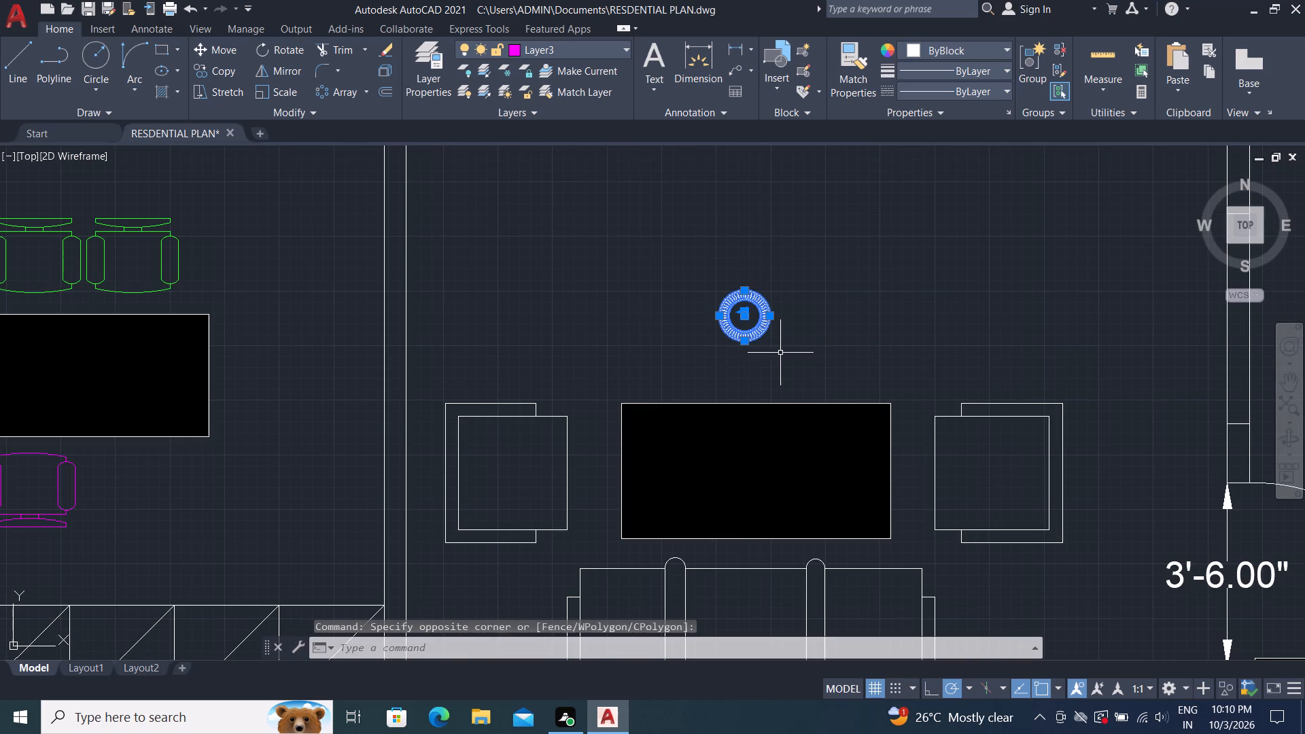
click(207, 69)
click(720, 334)
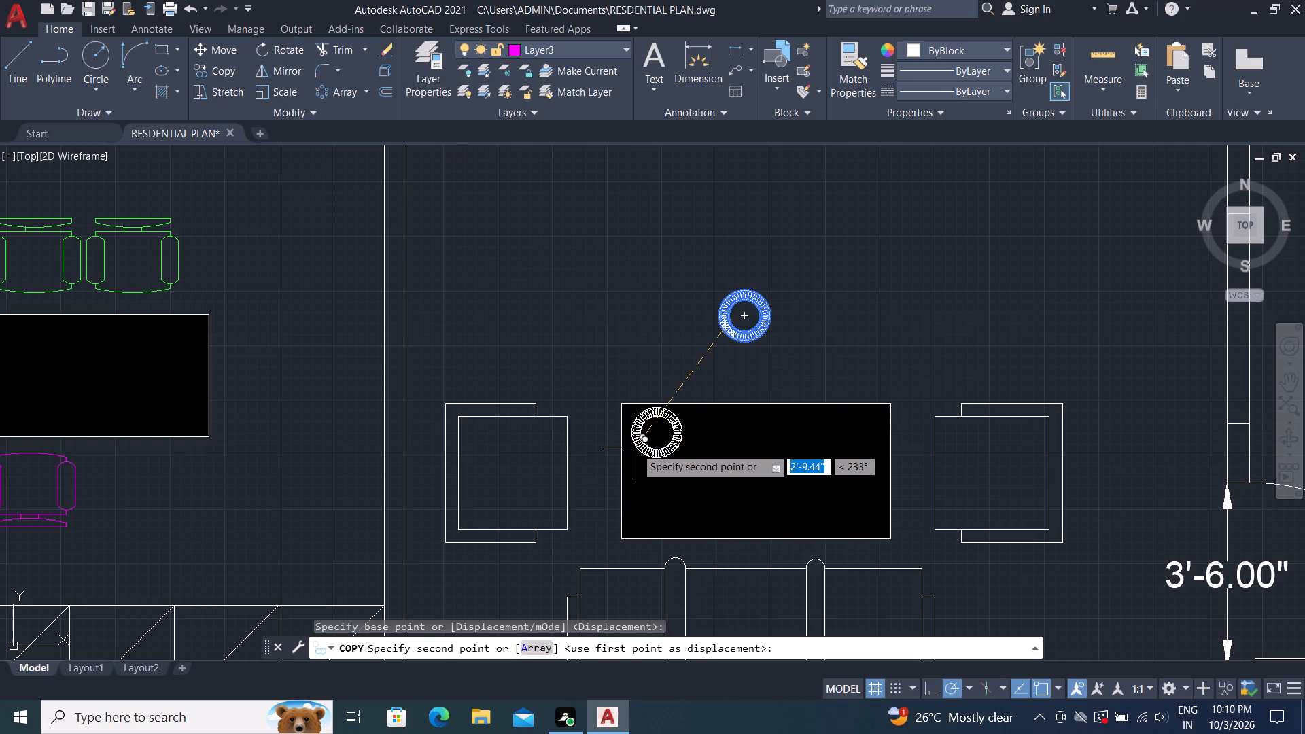
click(636, 447)
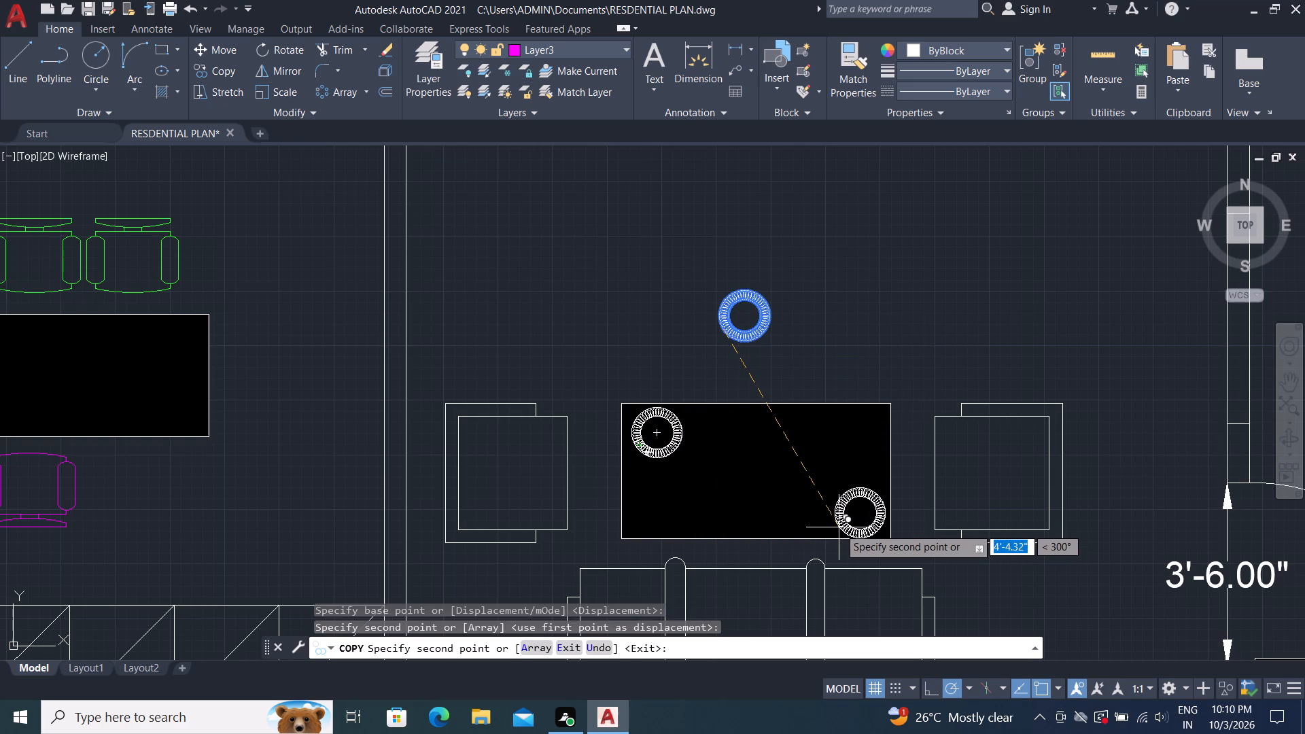
click(839, 527)
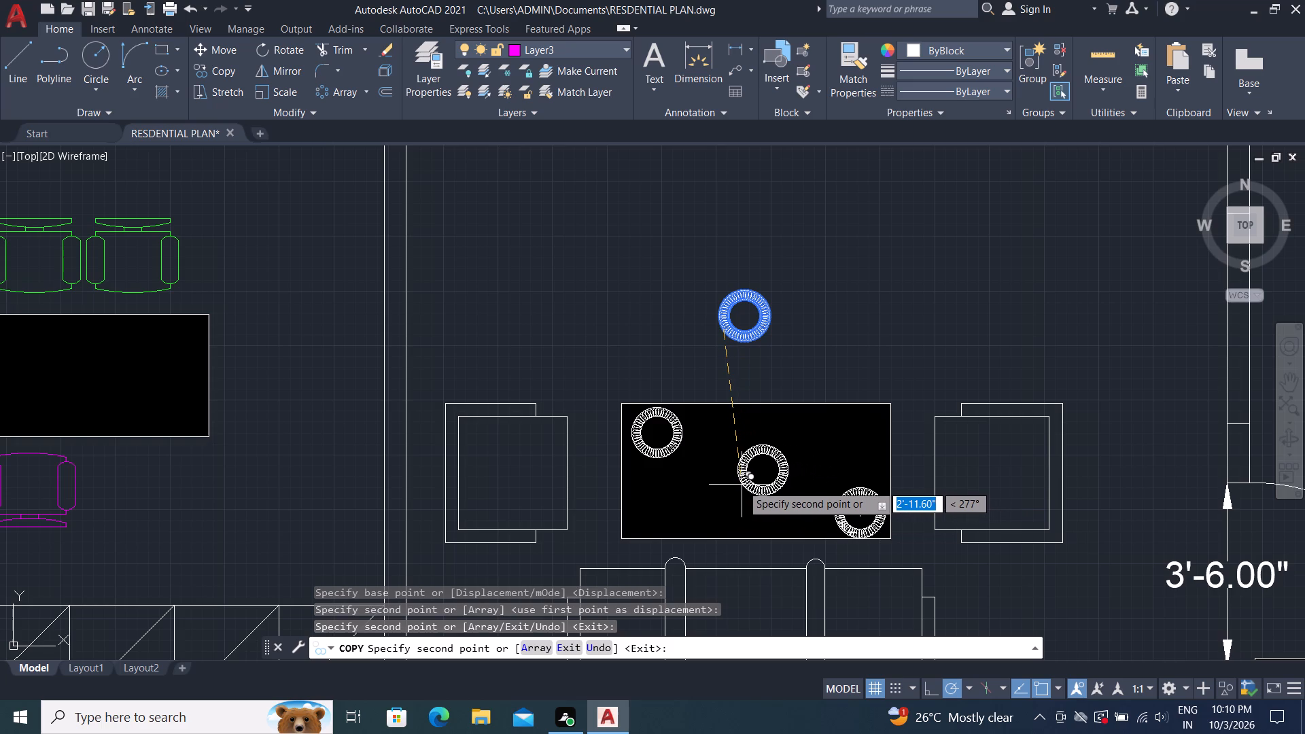
click(742, 485)
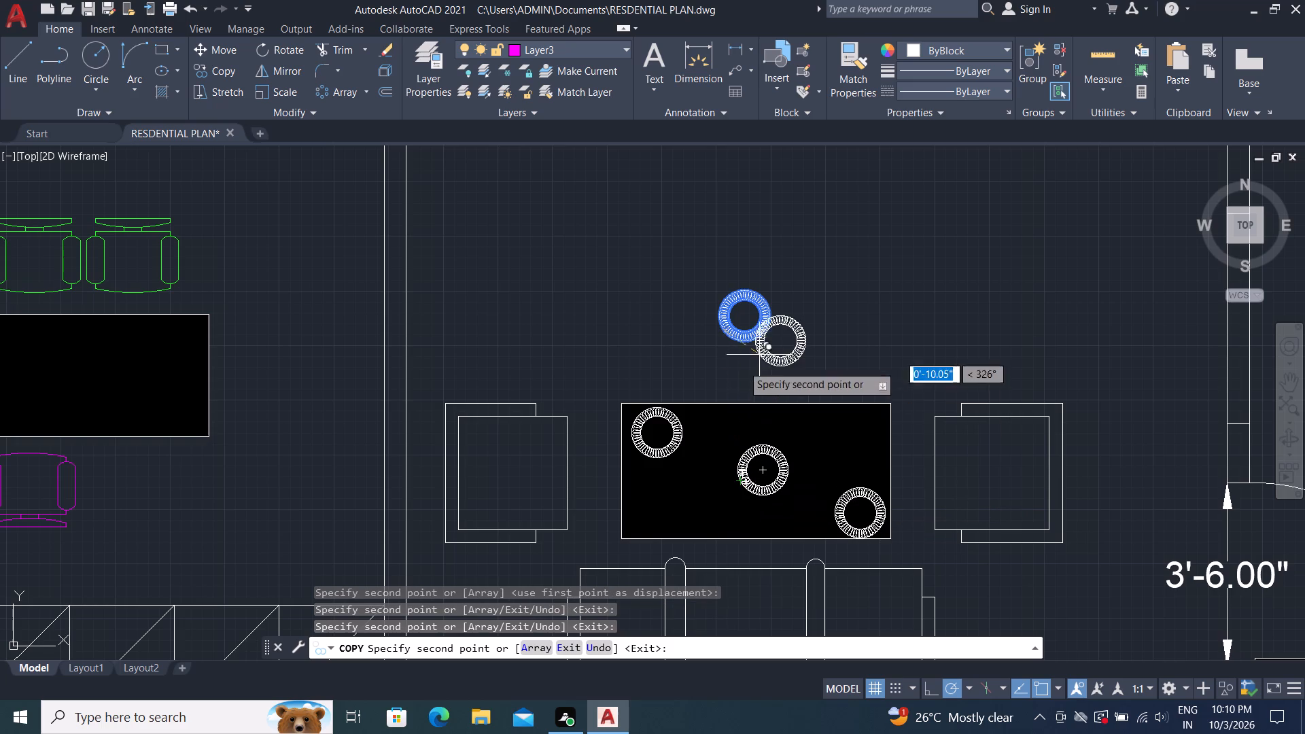
key(Escape)
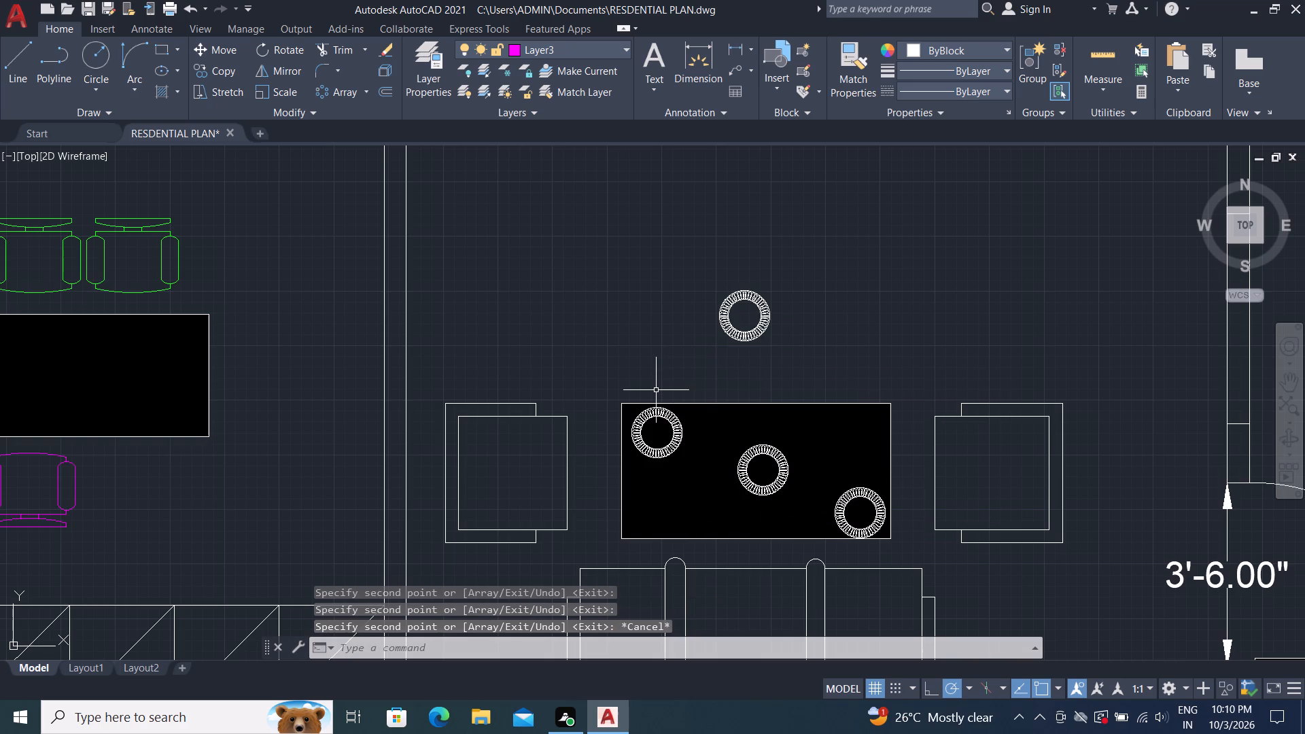
Erase the original petal-ringed circle north of the lounge table.
click(698, 272)
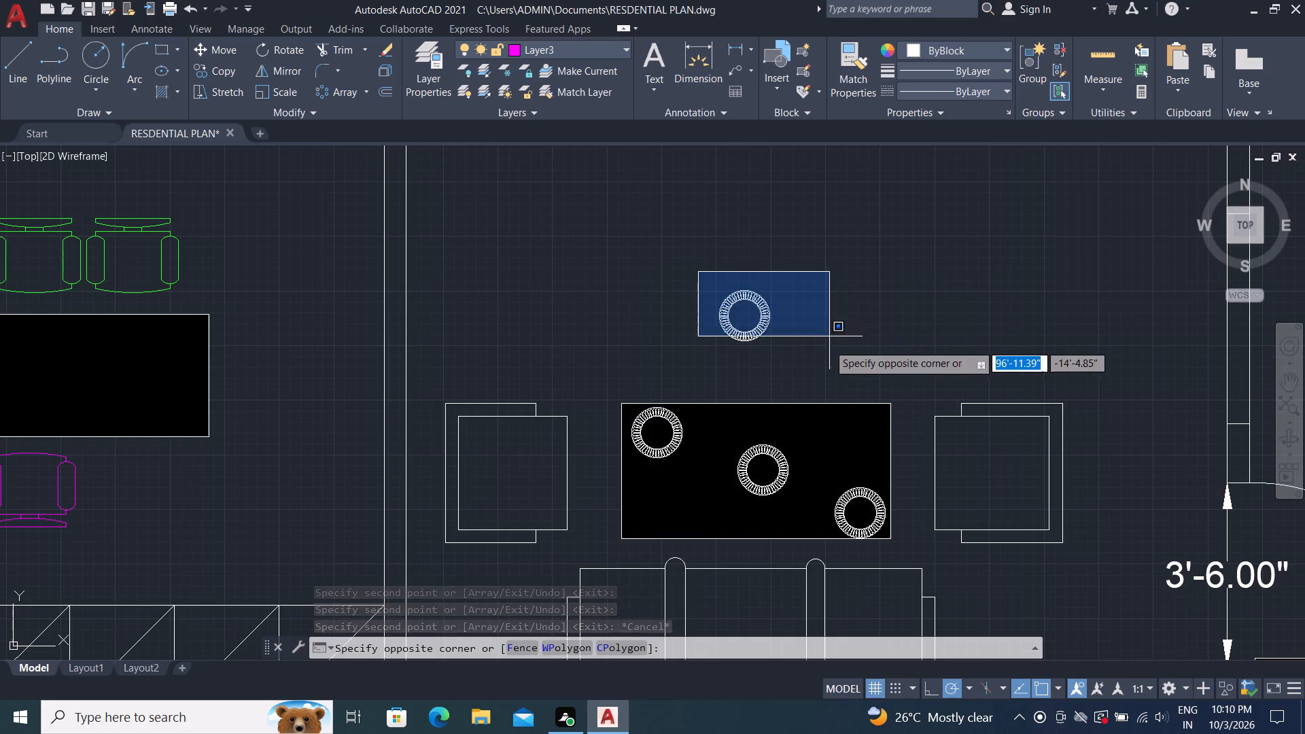
click(820, 368)
key(Delete)
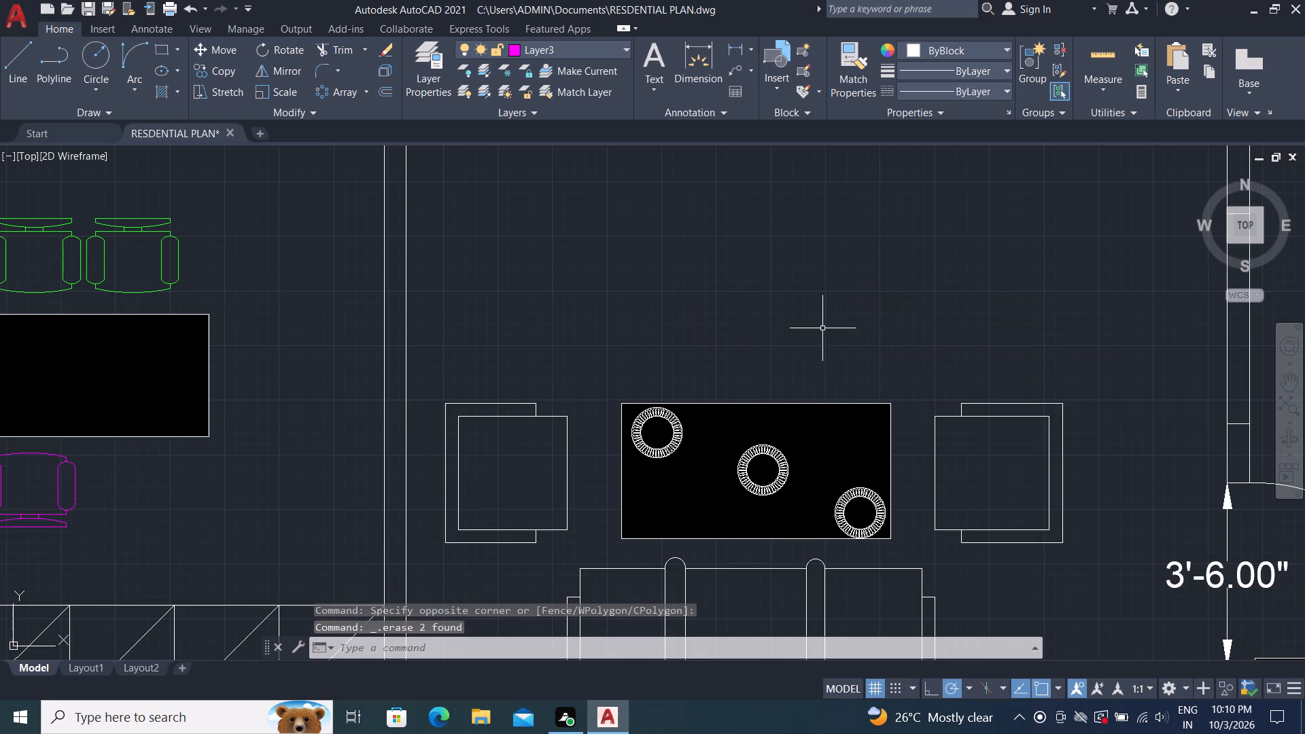
Start a solid hatch and set its true colour to dark purple, RGB 76,6,70.
scroll(737, 473, up, 2)
scroll(731, 314, down, 1)
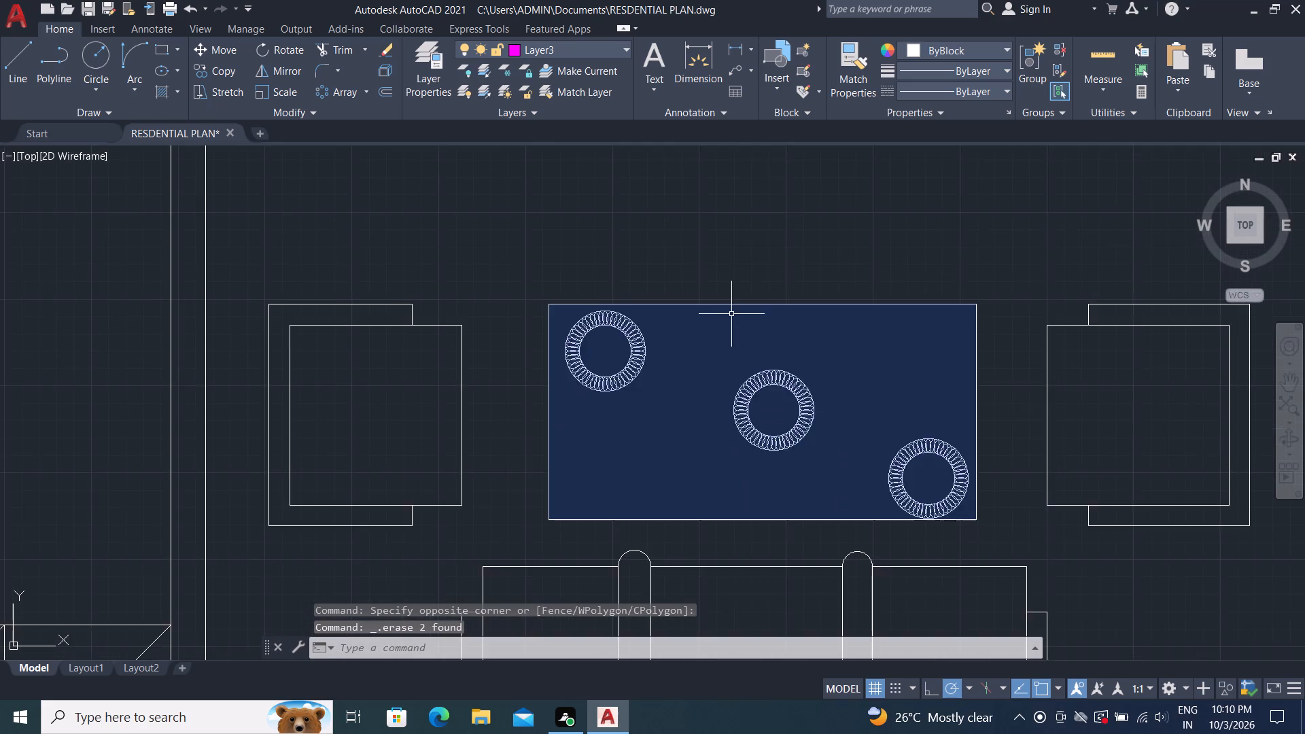
scroll(731, 314, down, 1)
scroll(820, 245, down, 1)
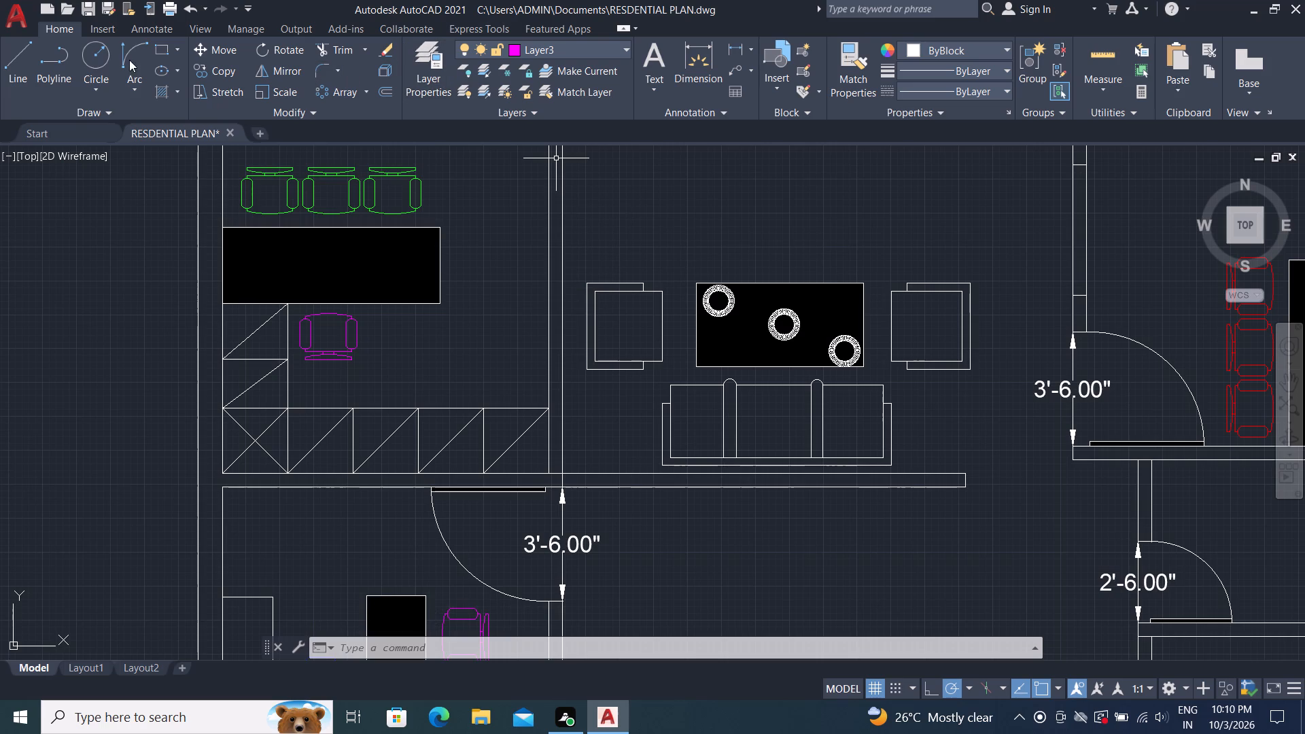
click(162, 88)
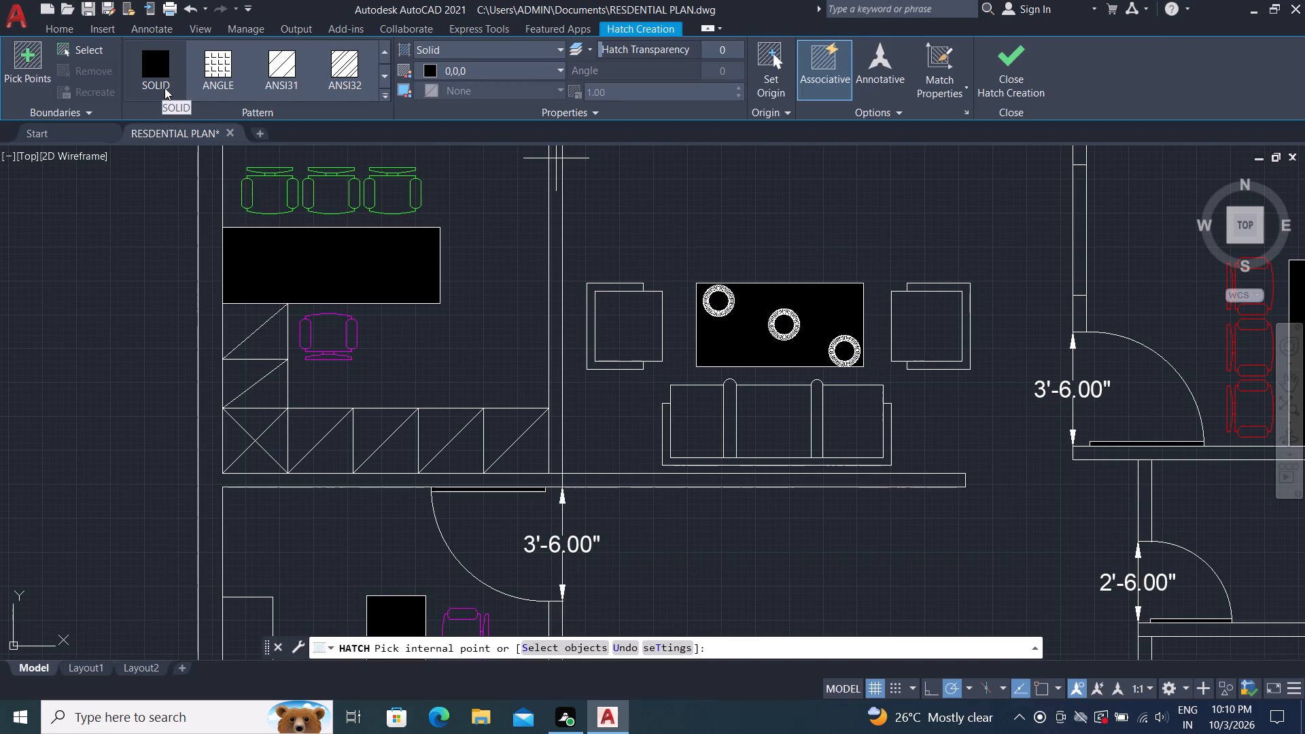
click(507, 71)
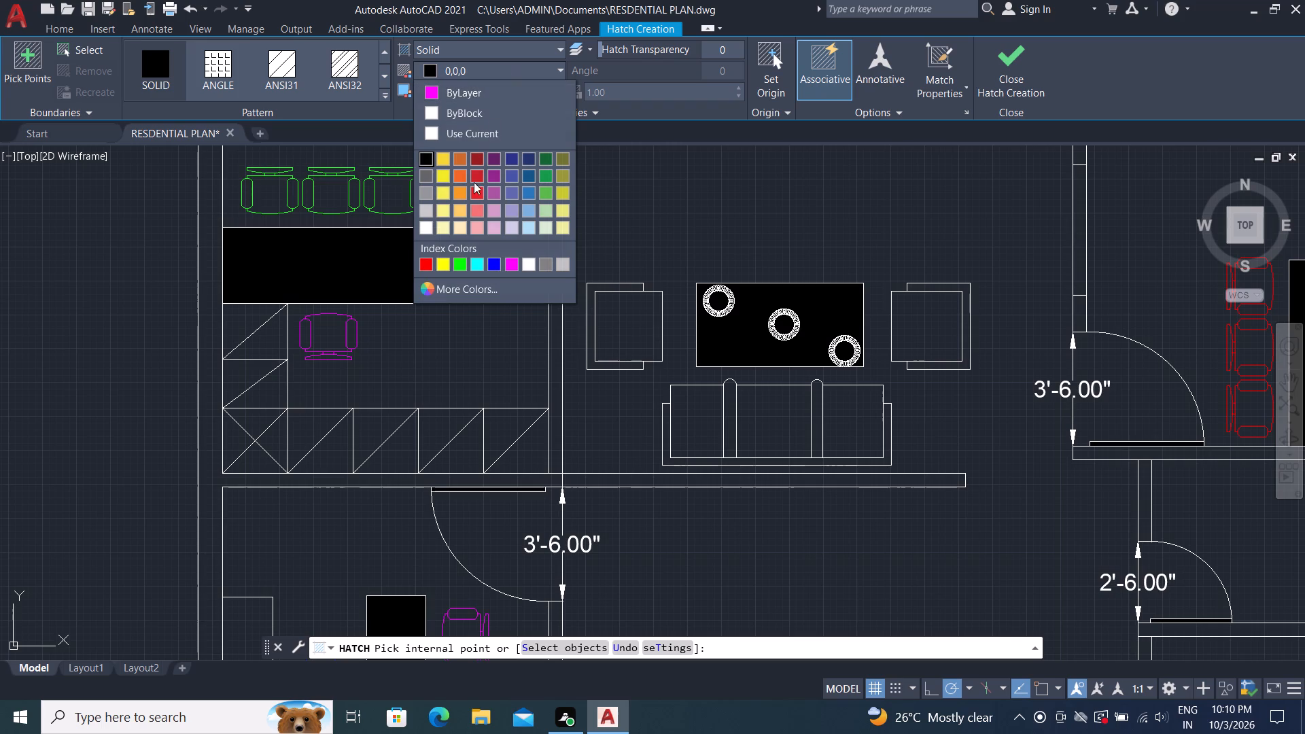
click(424, 285)
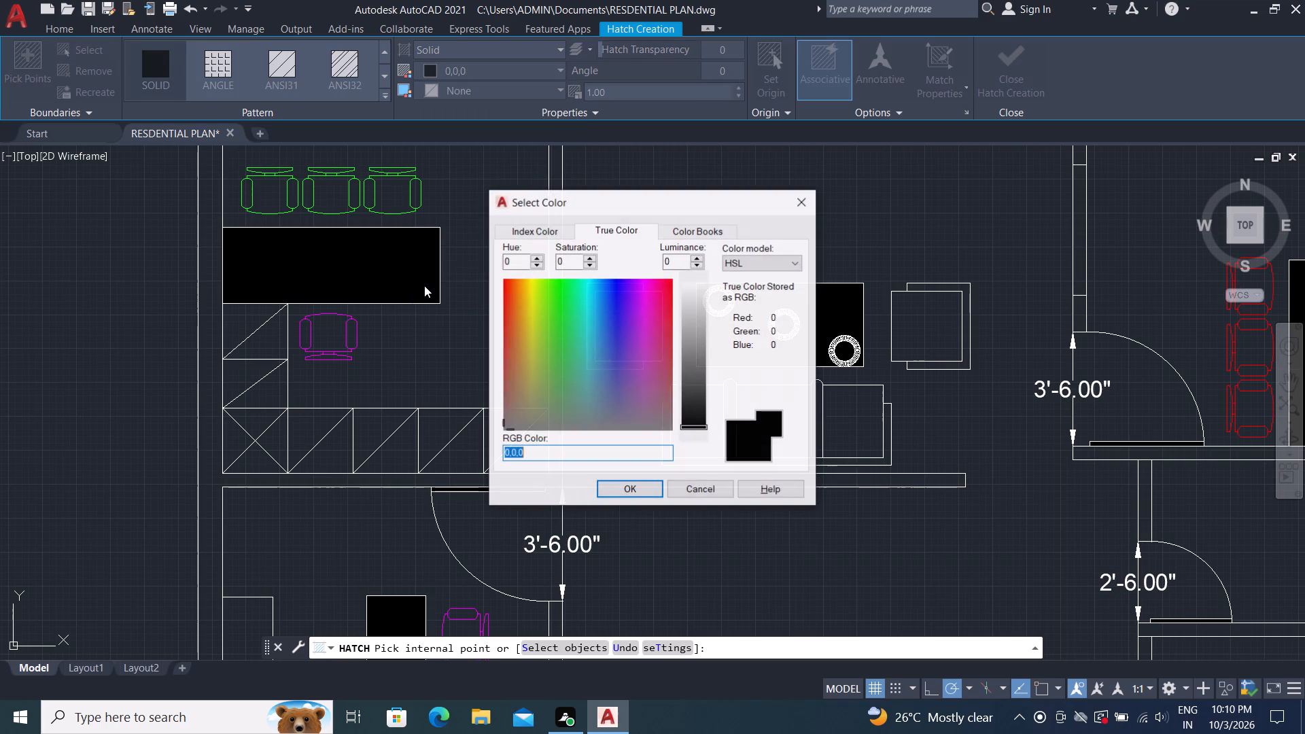
click(695, 373)
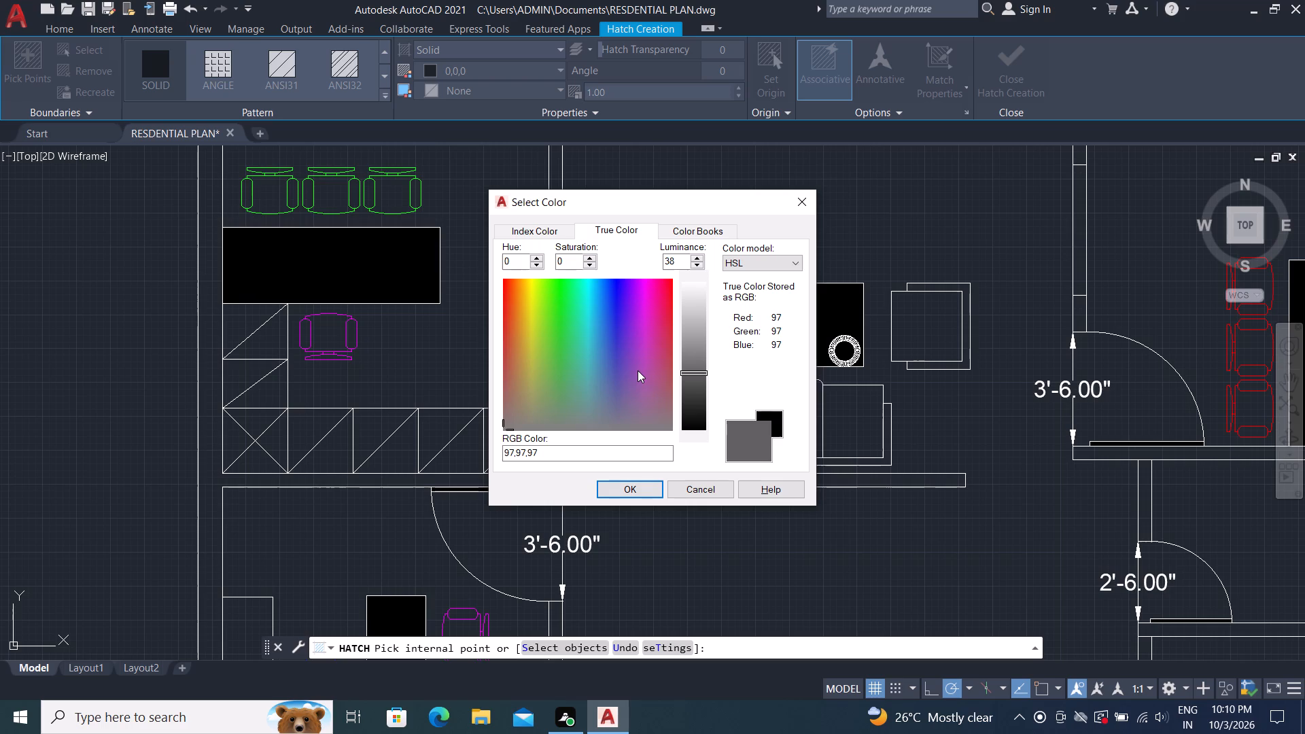
scroll(638, 370, down, 3)
scroll(659, 354, up, 5)
click(662, 306)
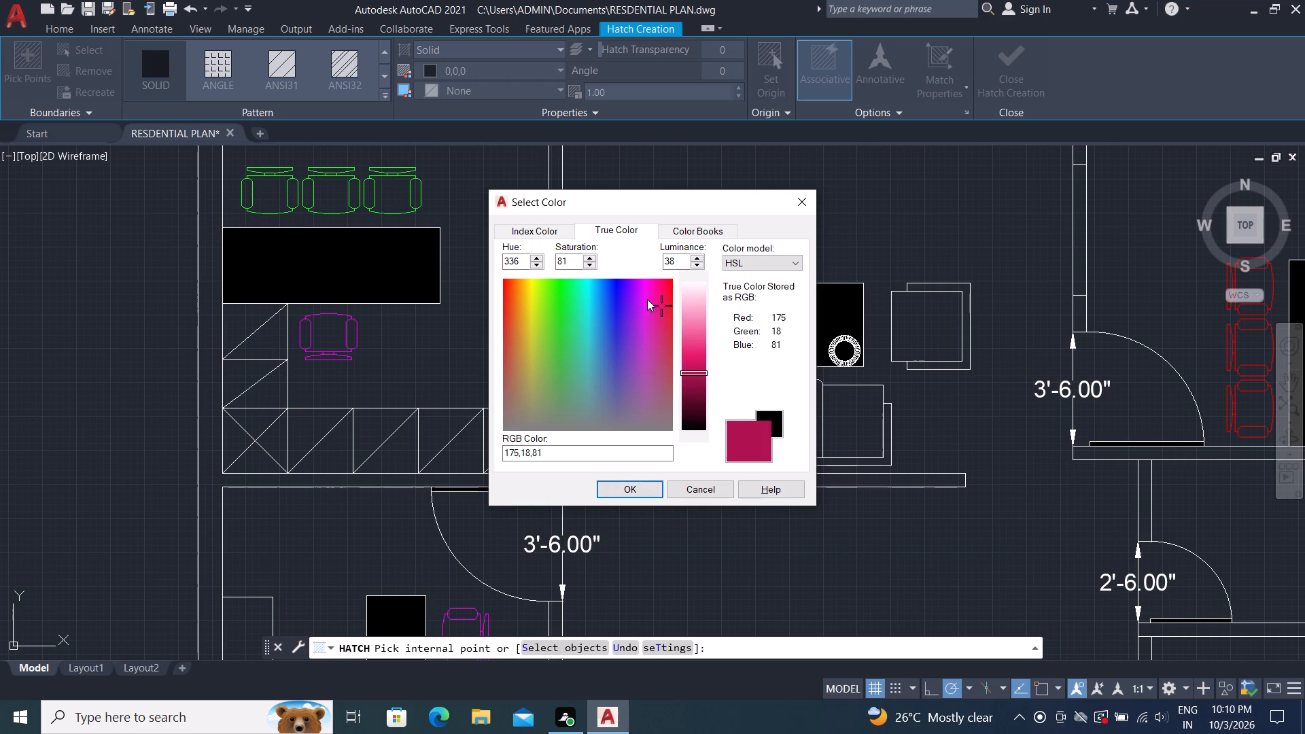
click(647, 299)
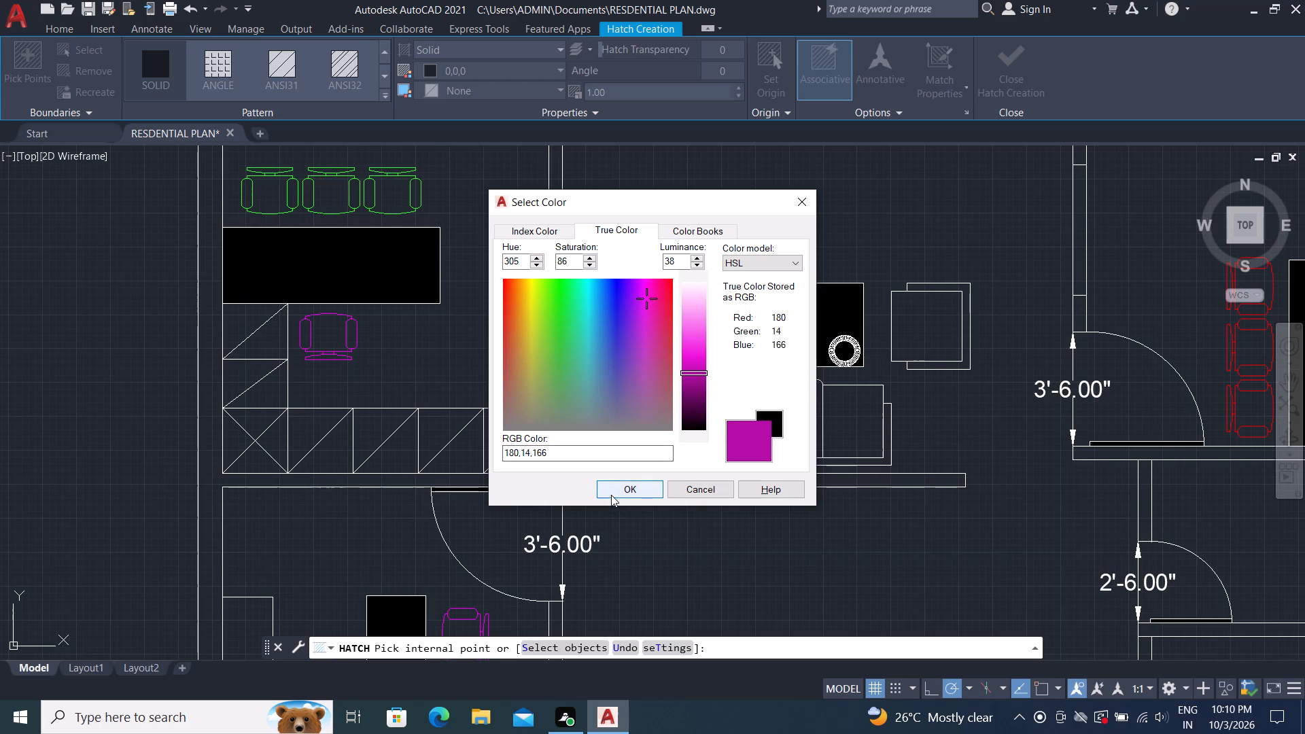
click(688, 387)
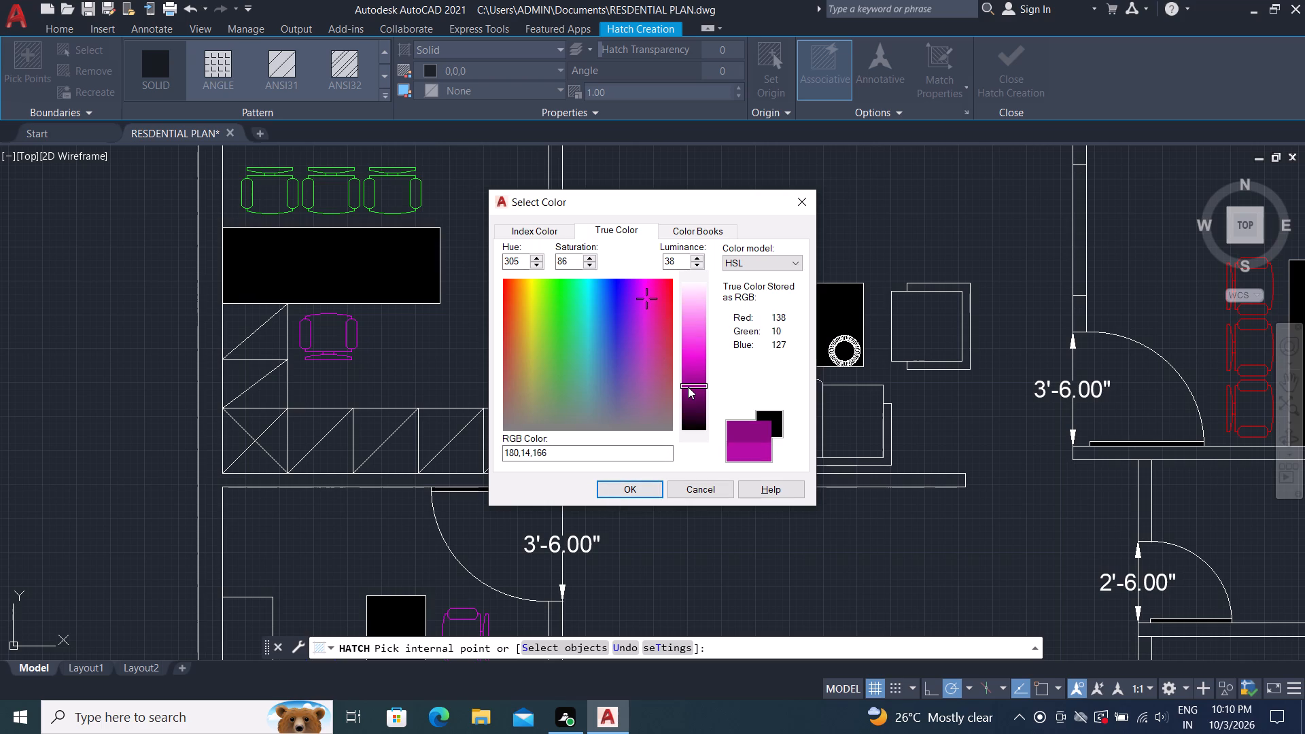
click(691, 406)
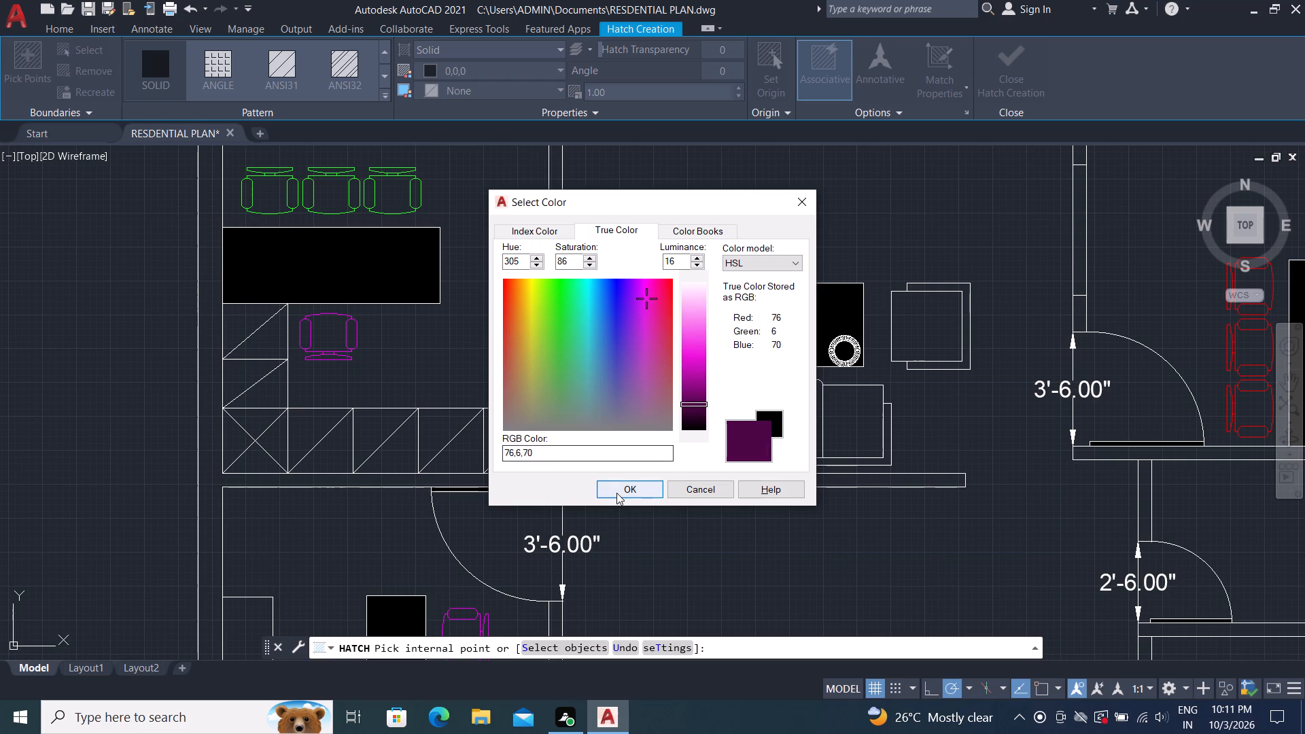
click(616, 493)
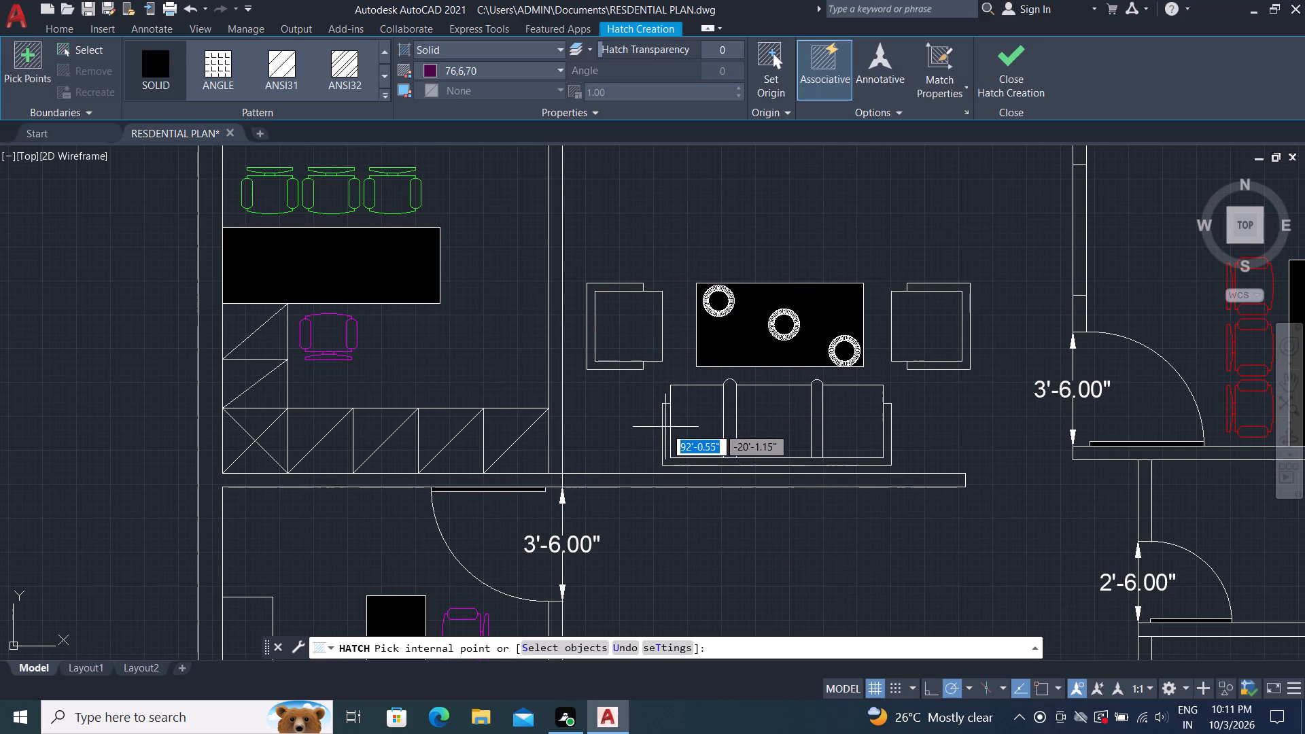
Fill the frames and seat cushions of the lounge sofa and both armchairs with the dark purple solid hatch.
click(666, 428)
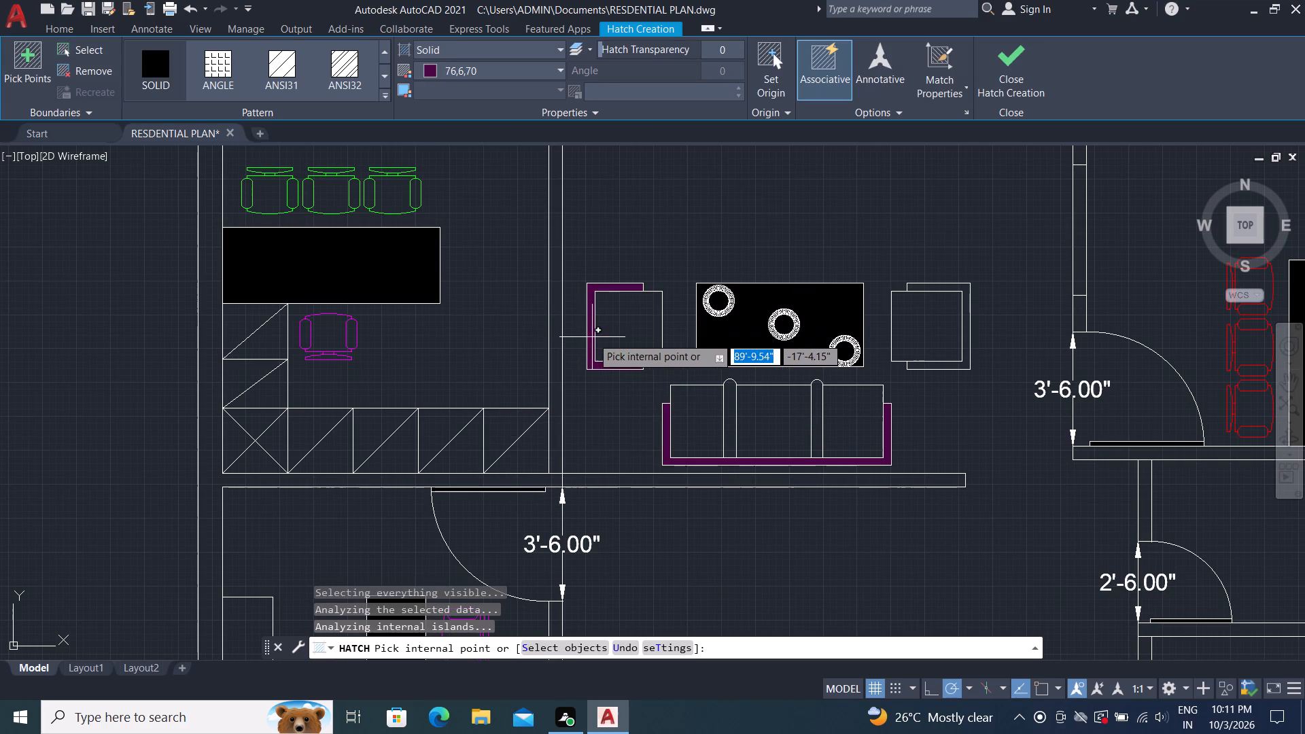
click(589, 336)
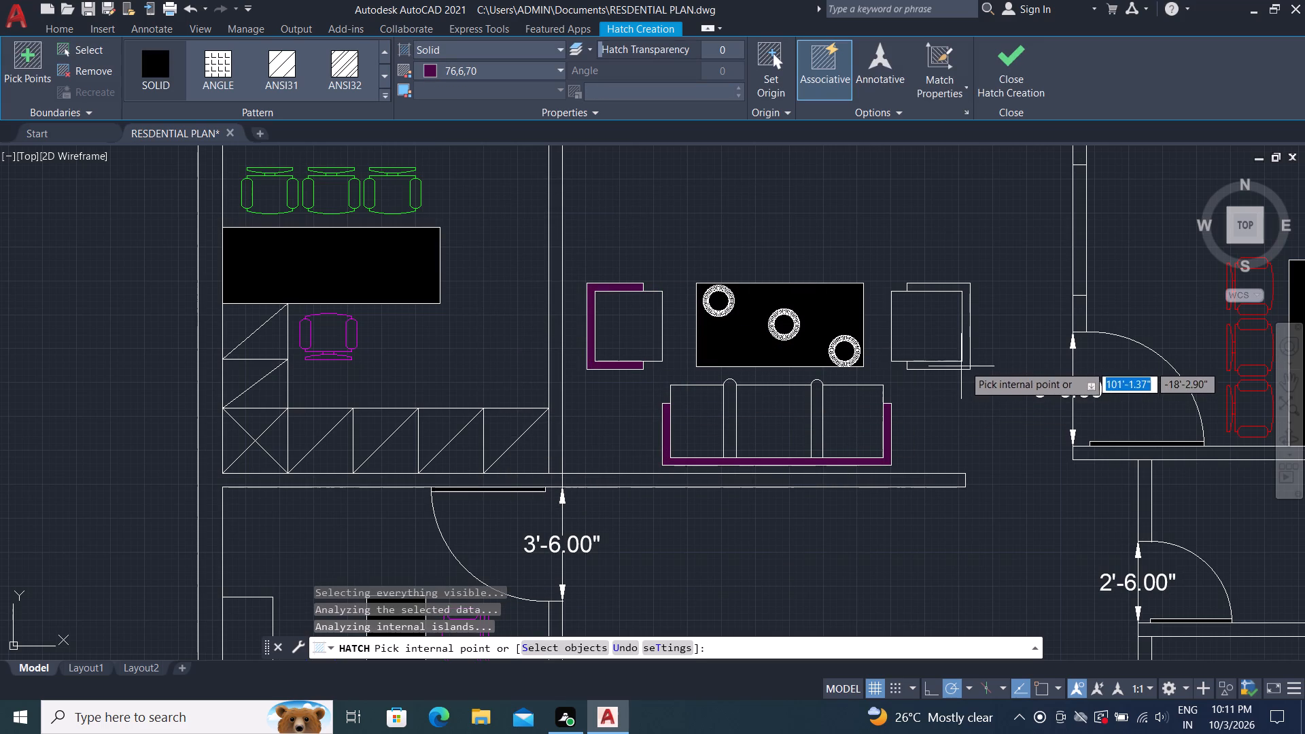
click(968, 357)
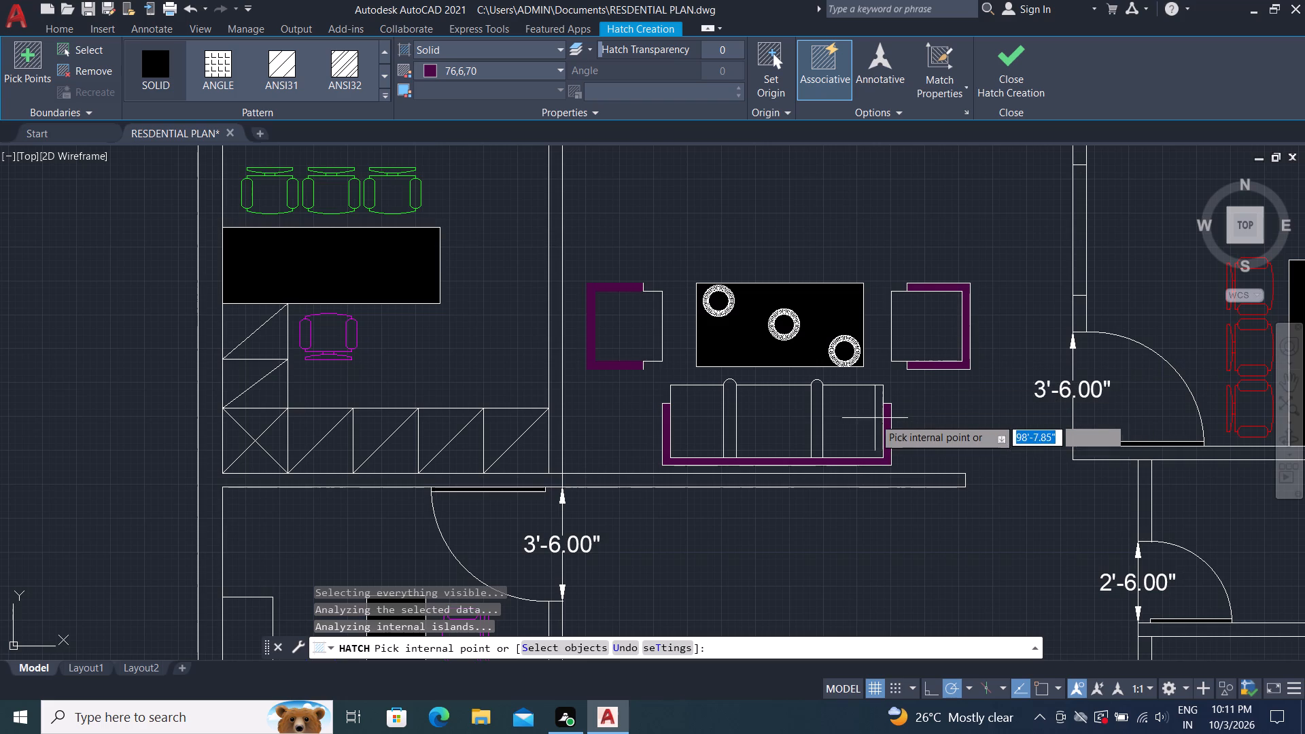
click(866, 416)
click(782, 422)
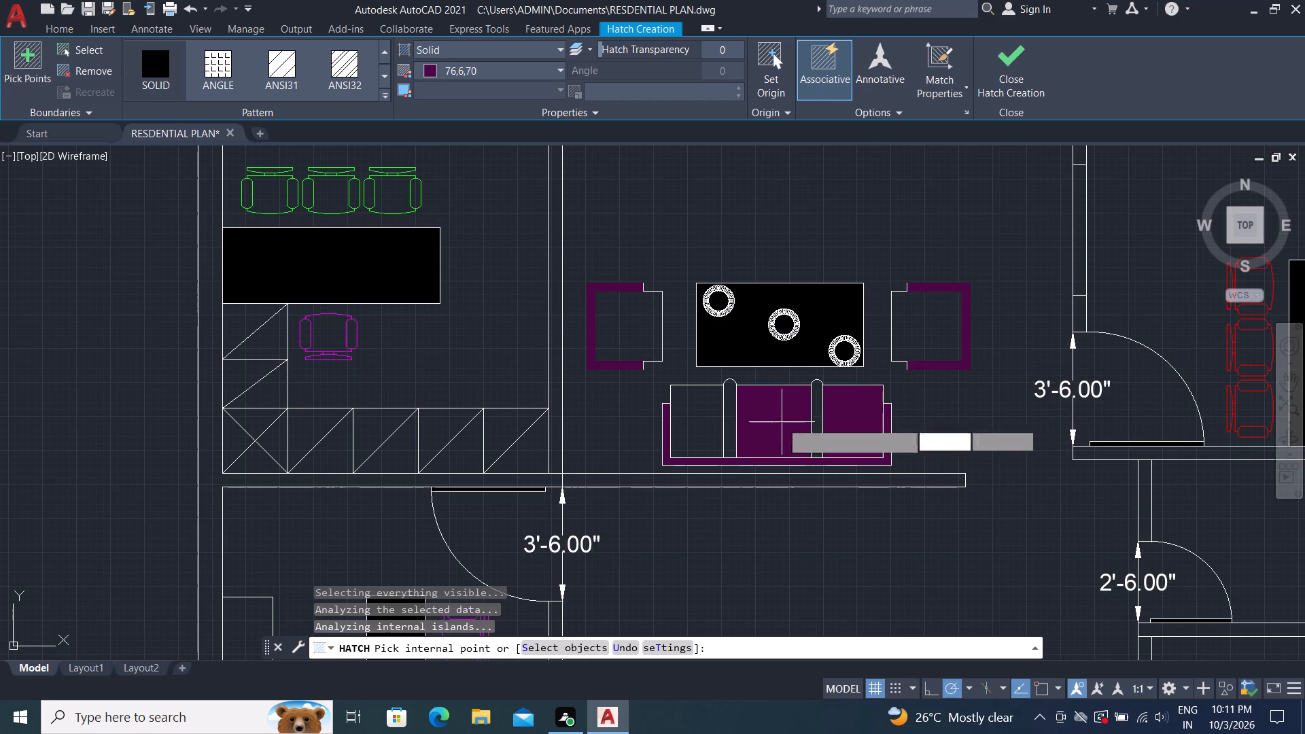
click(703, 423)
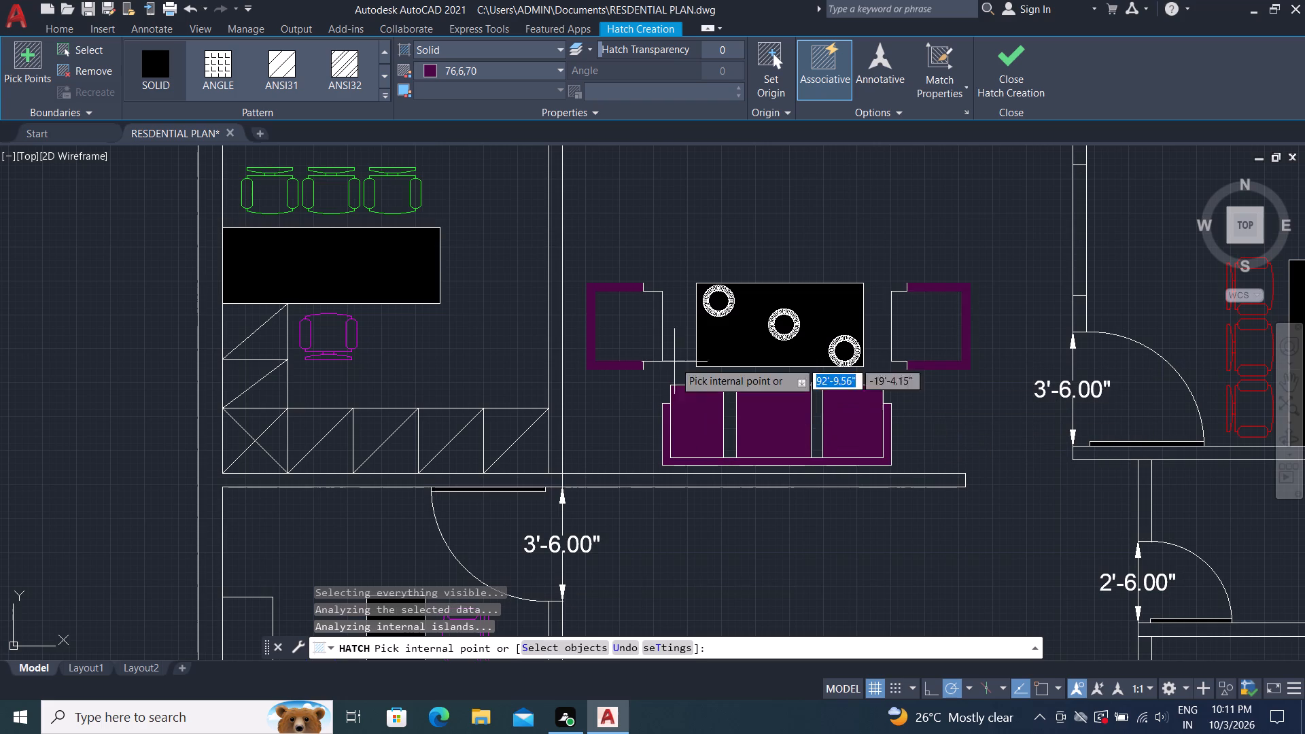
click(625, 328)
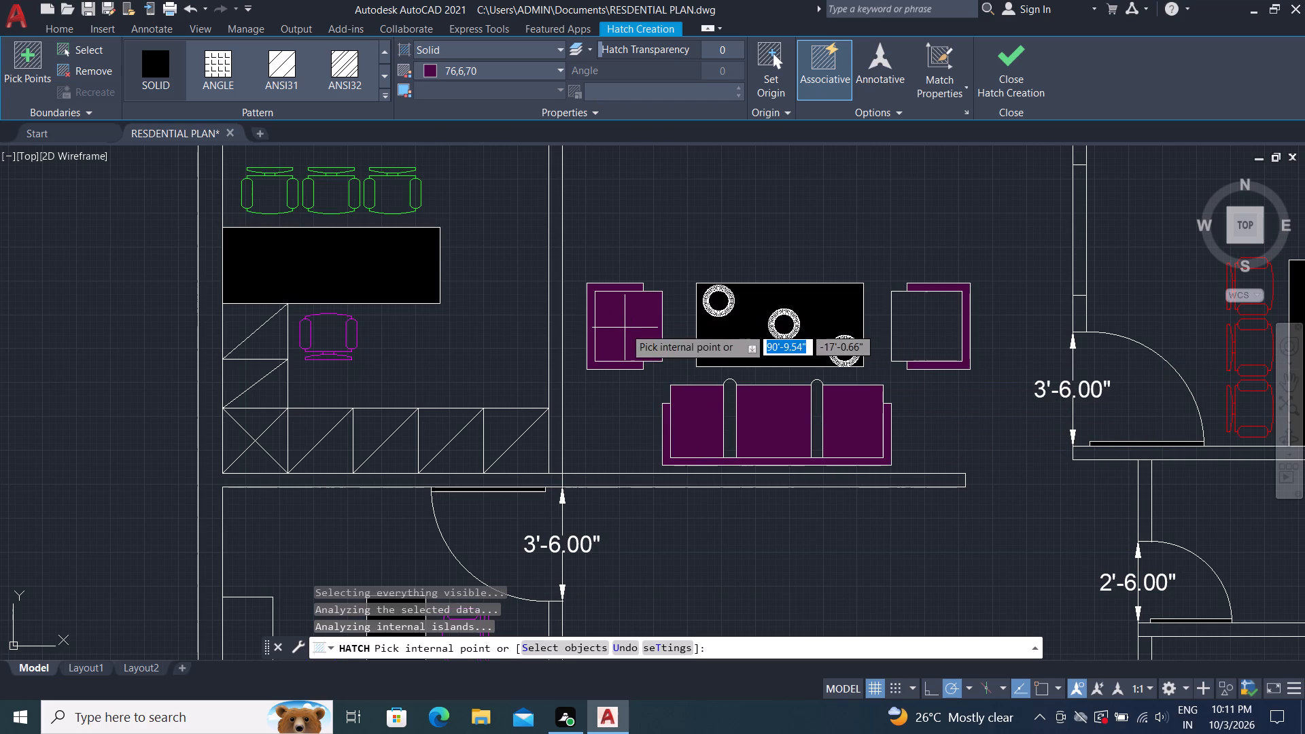
click(918, 330)
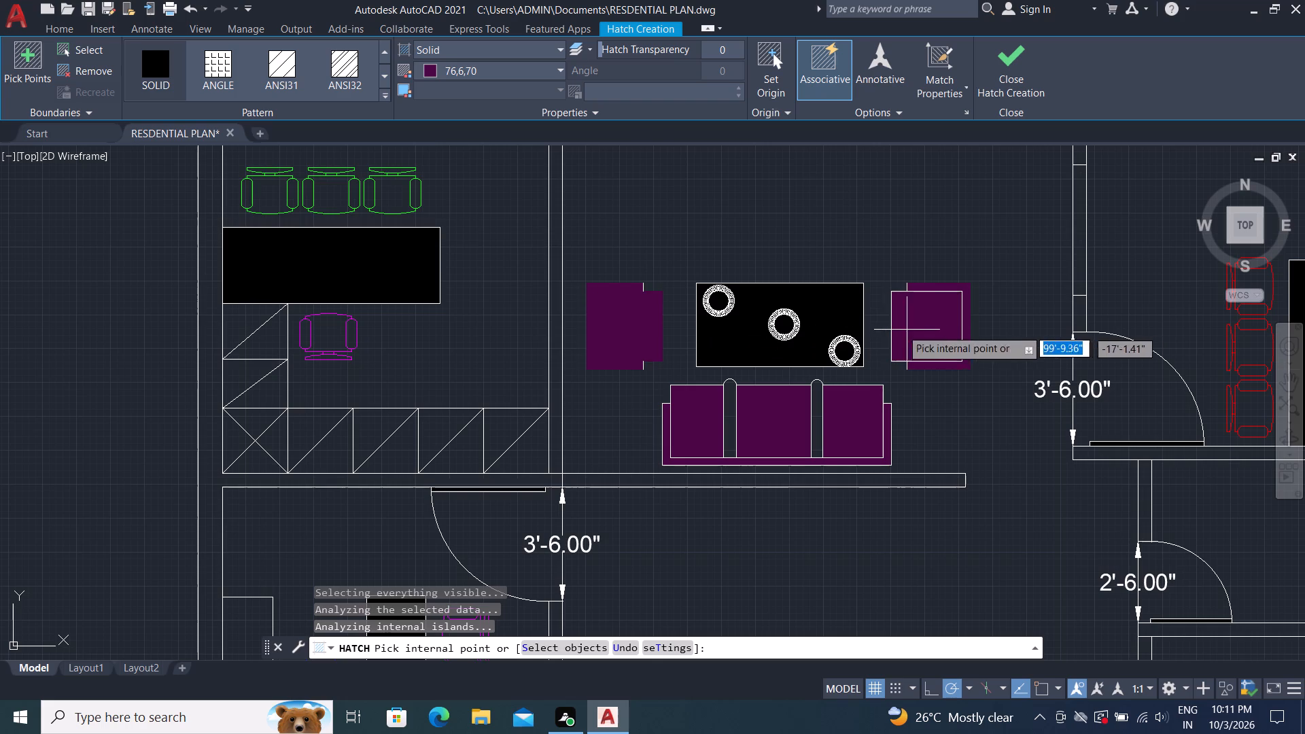
click(481, 70)
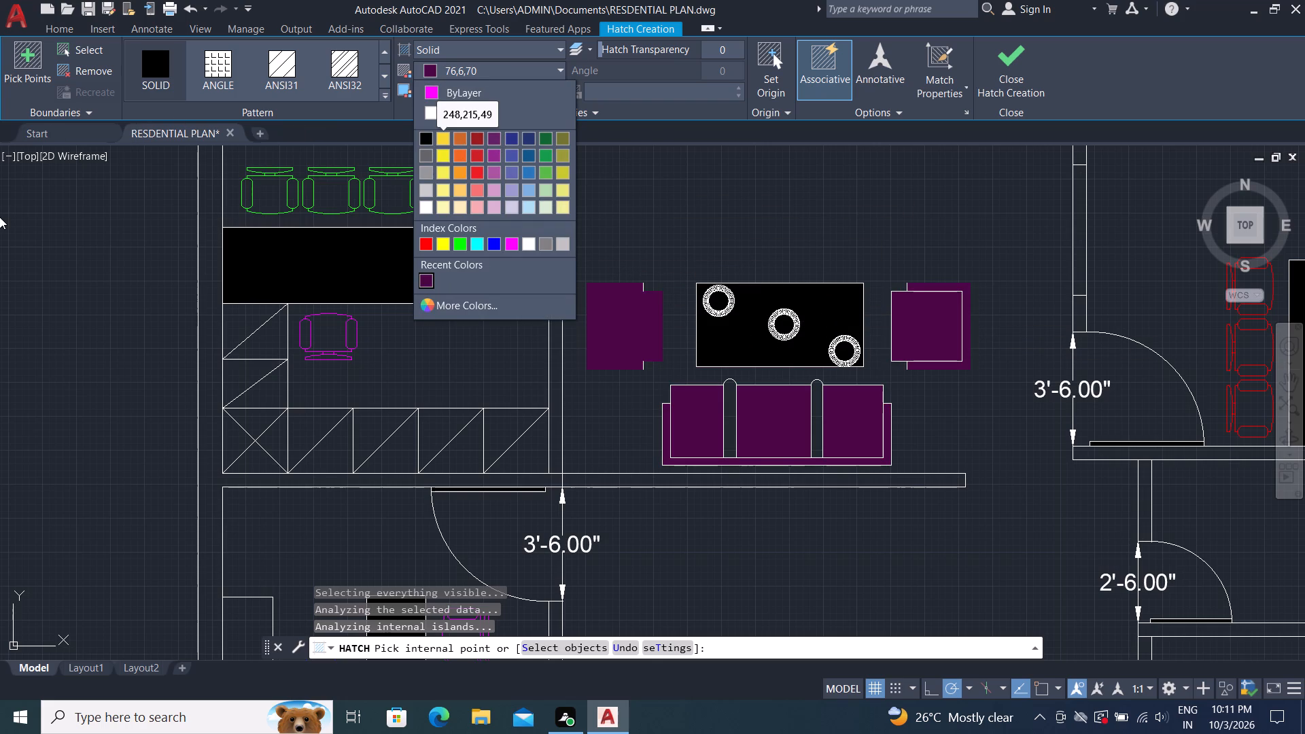
key(Escape)
text(h)
key(space)
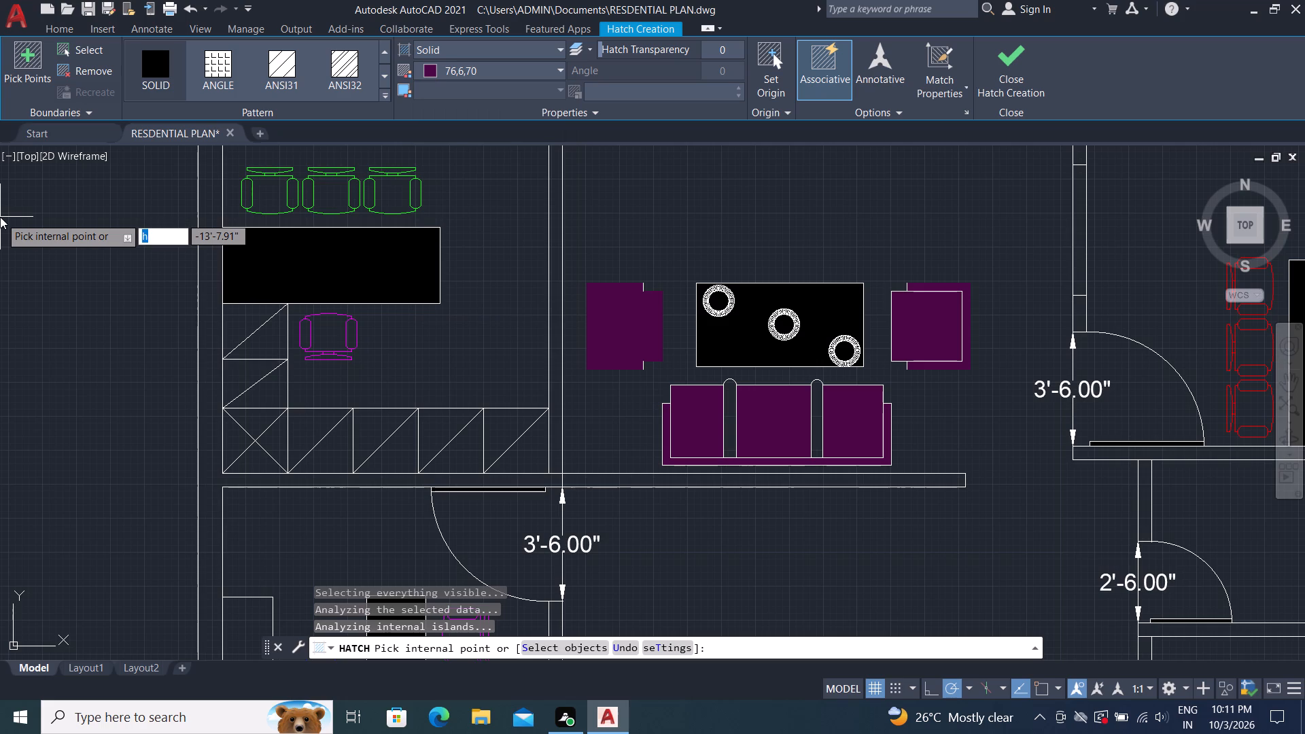
key(Escape)
key(Escape)
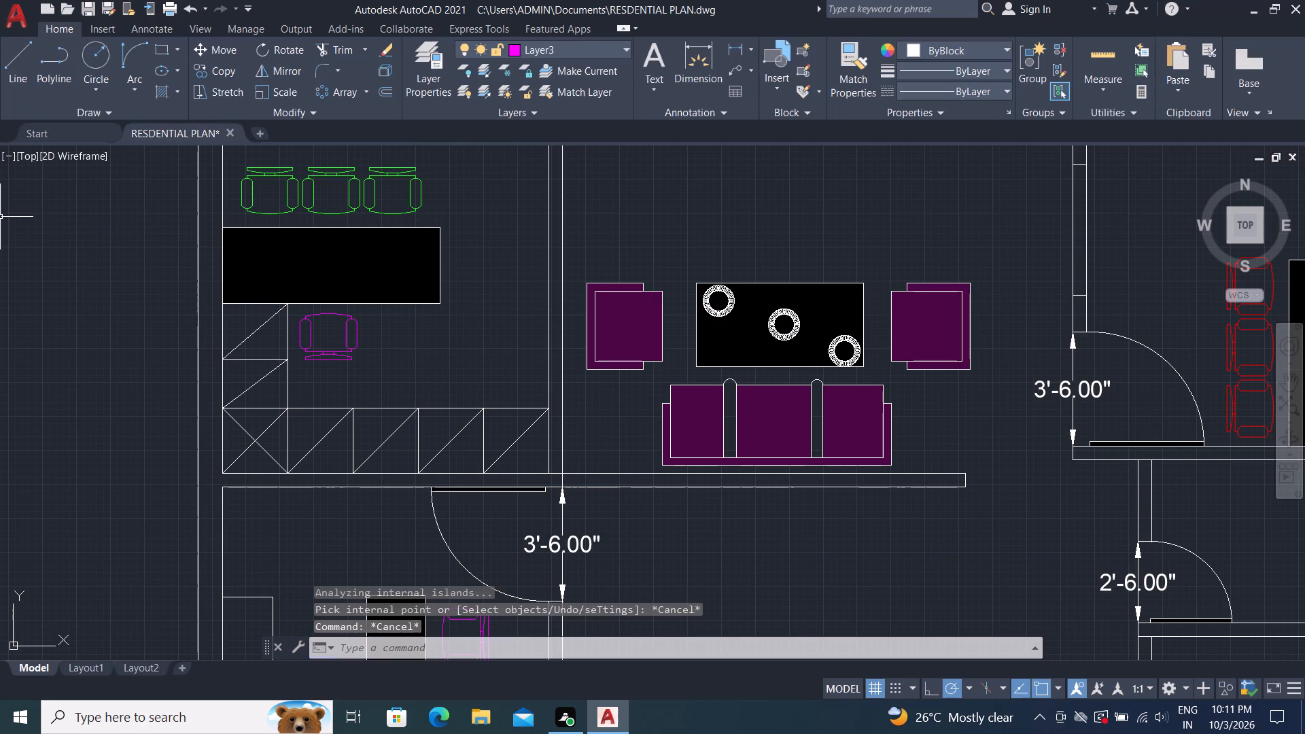
Apply a blue solid hatch to both armchair frames, the sofa frame and the two dividers between the sofa cushions.
text(h)
key(space)
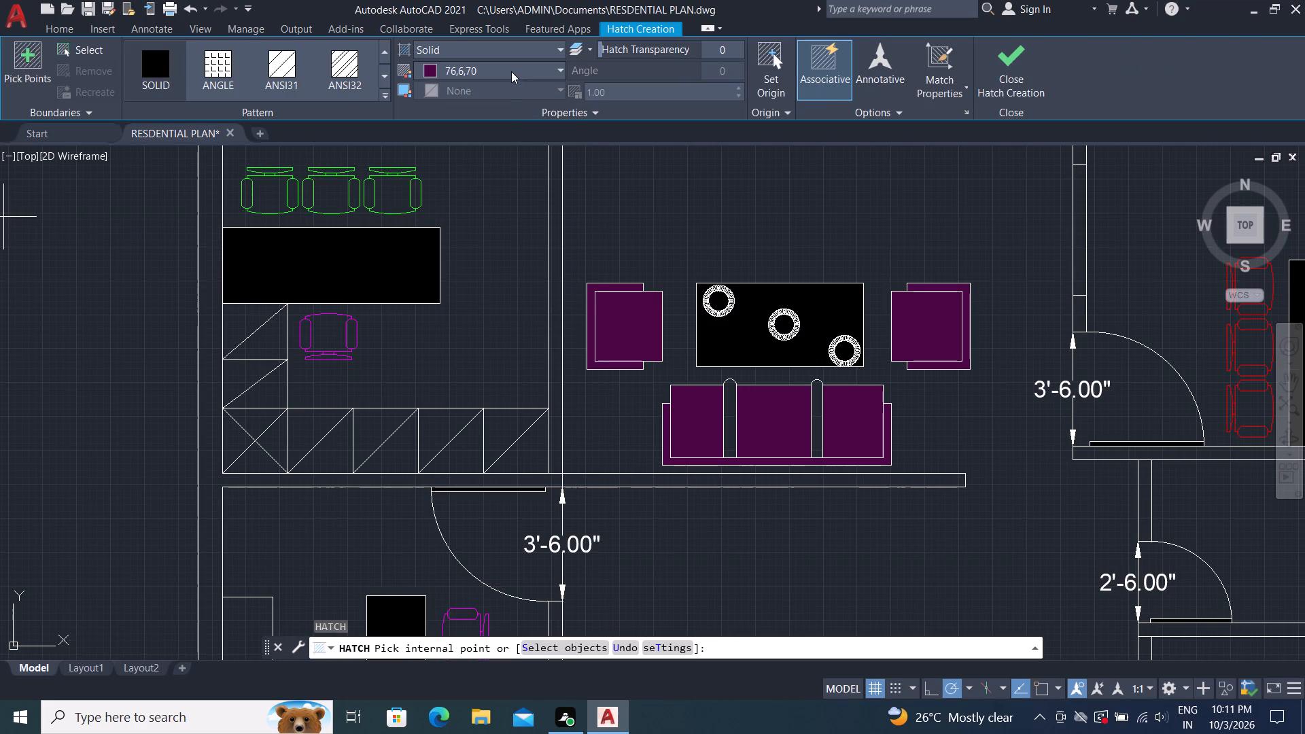
click(511, 68)
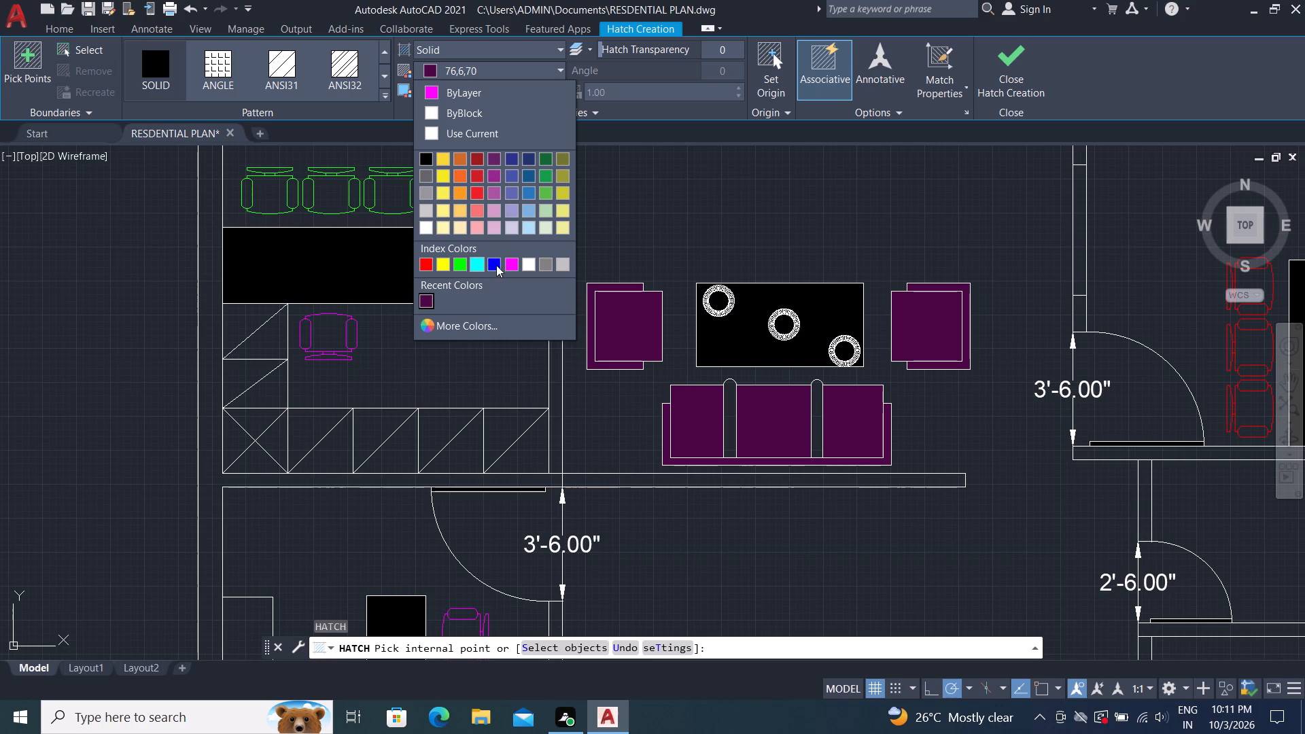
click(495, 263)
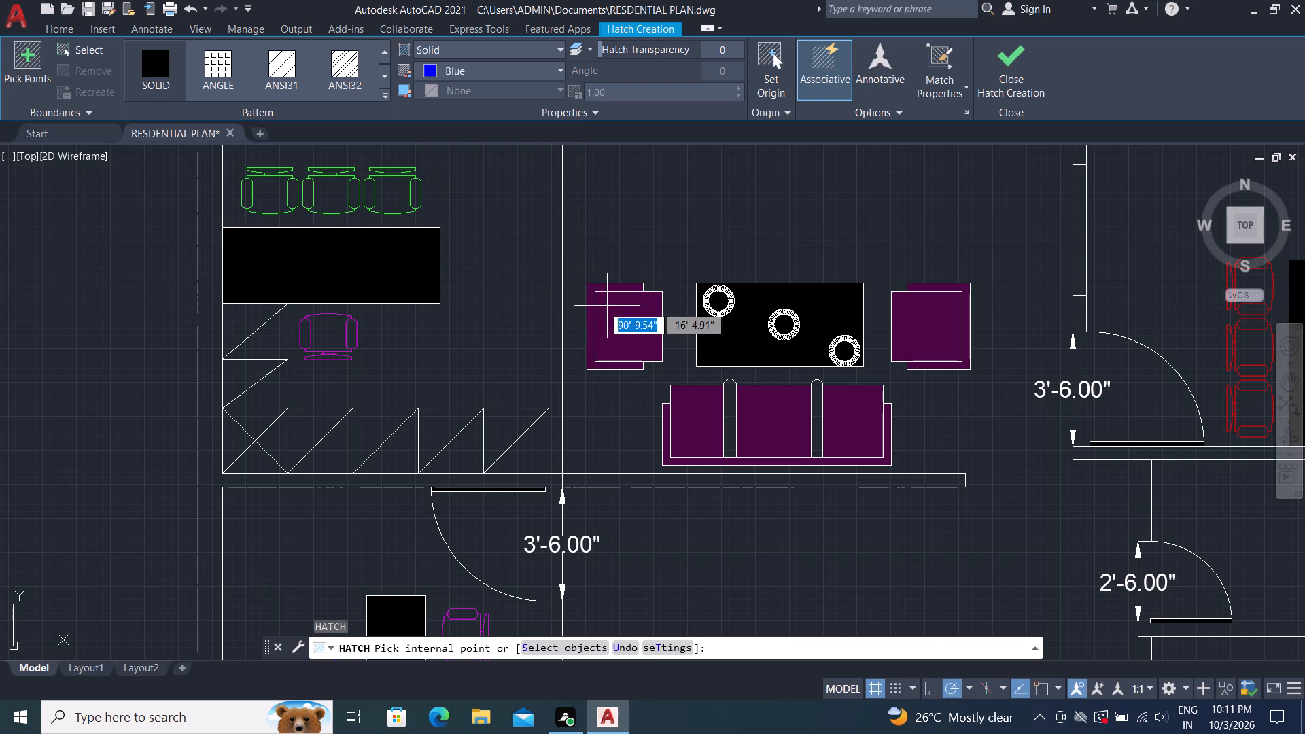
click(591, 307)
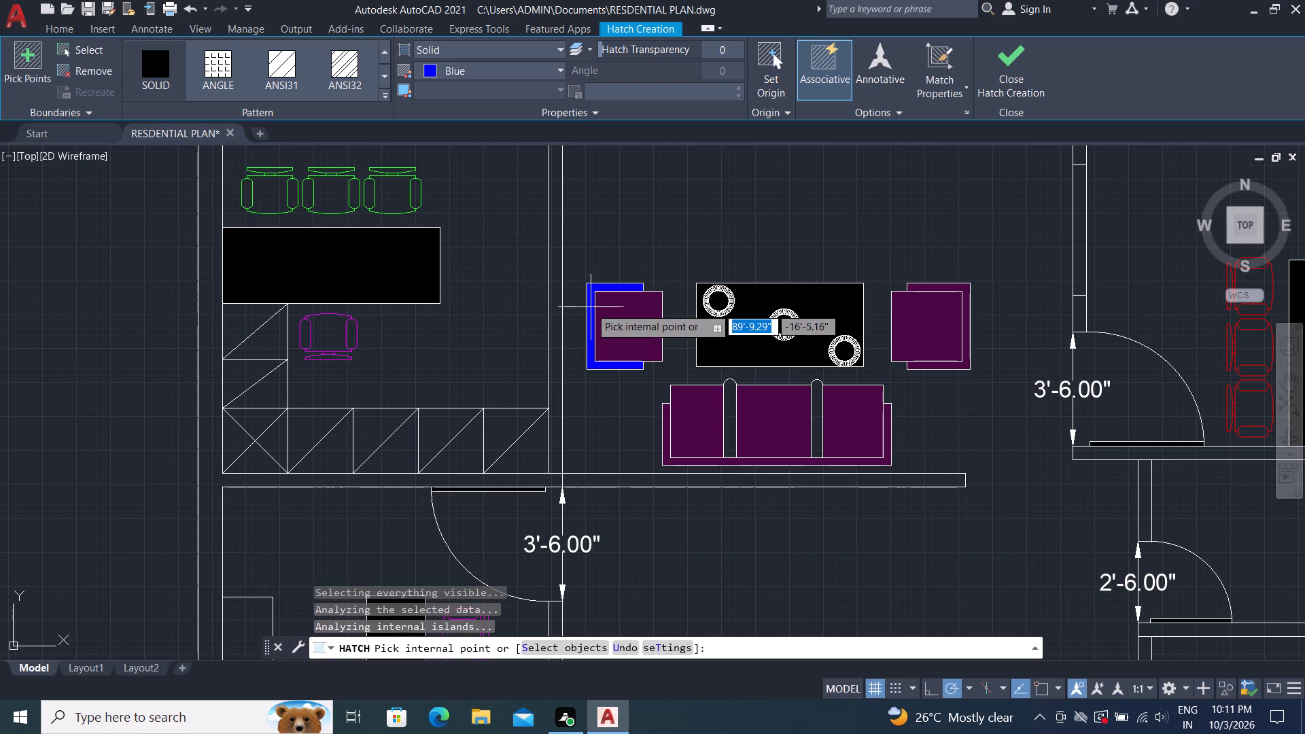
click(968, 344)
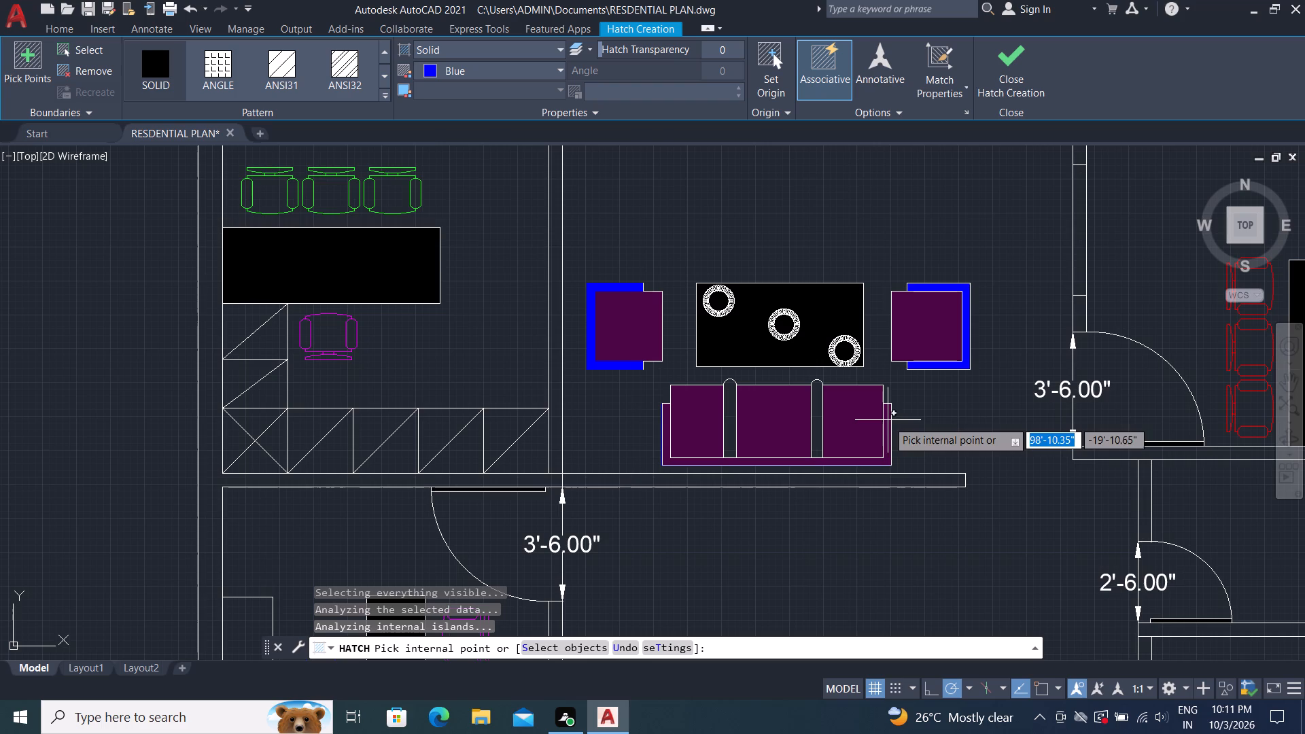
click(888, 421)
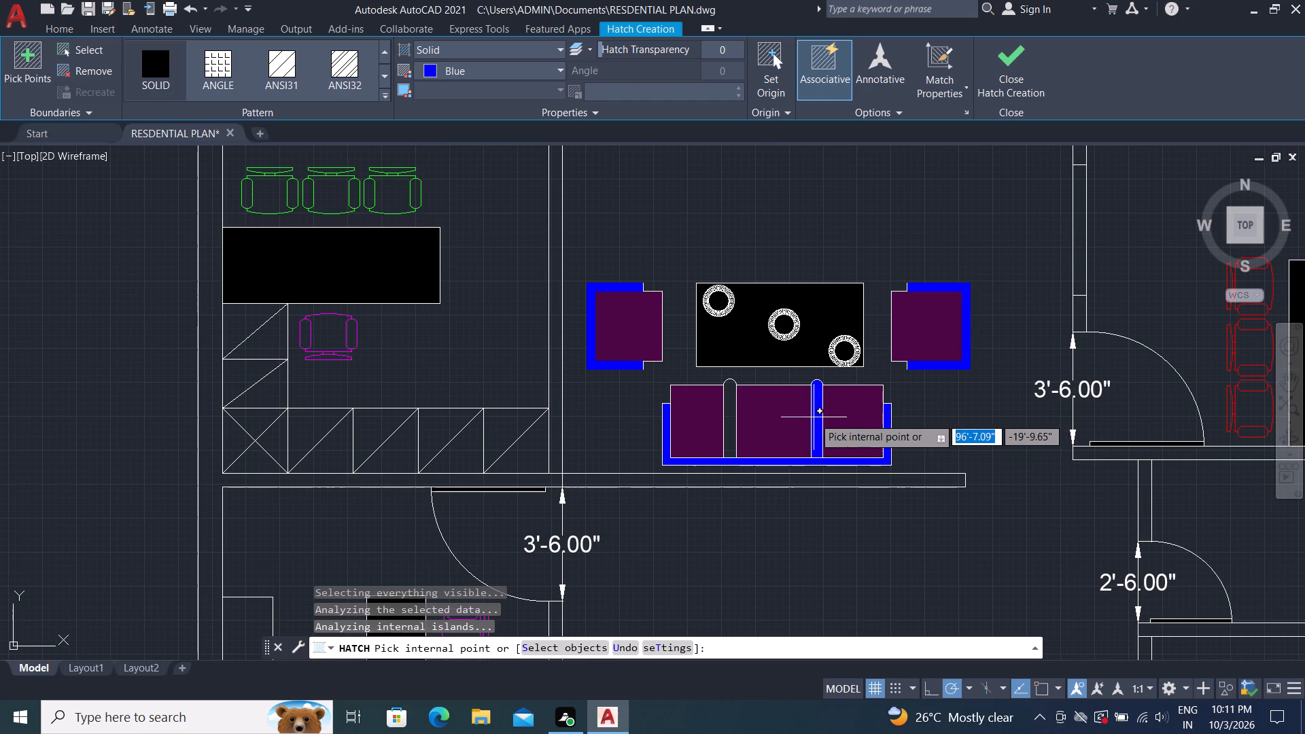
click(814, 417)
click(732, 410)
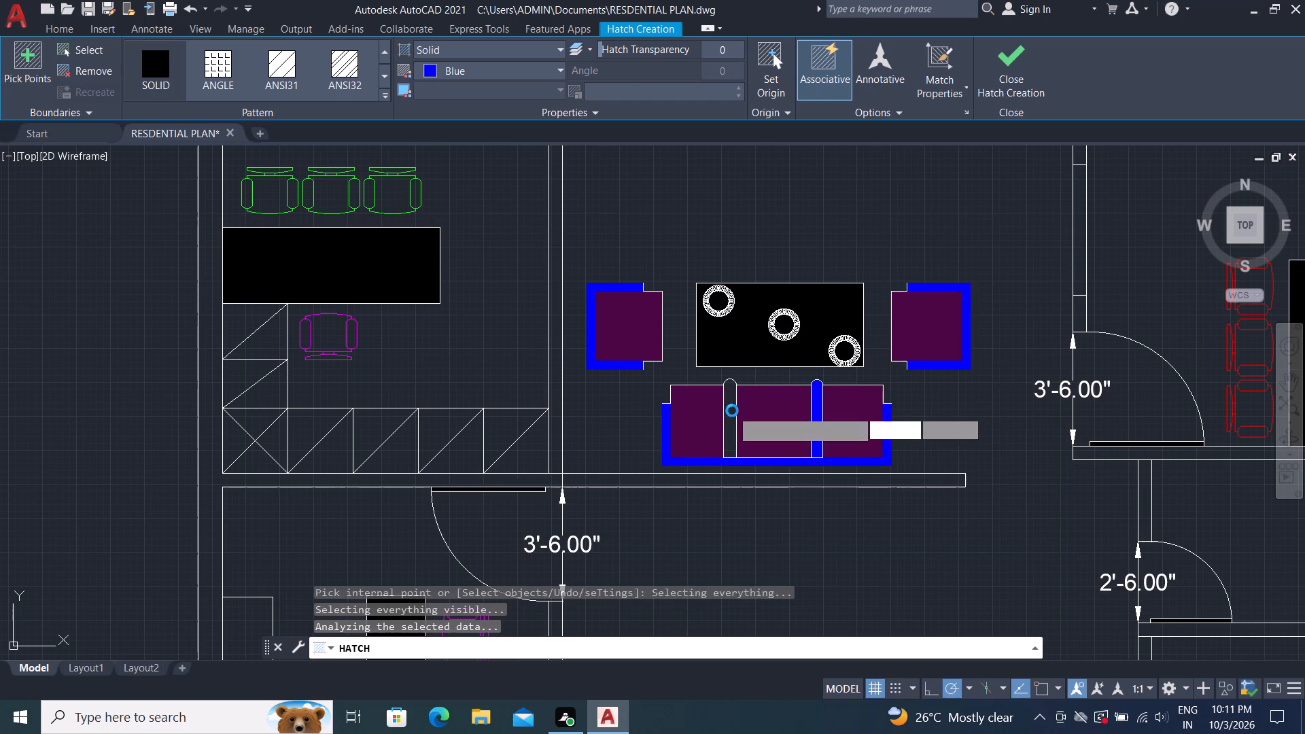
scroll(913, 225, down, 1)
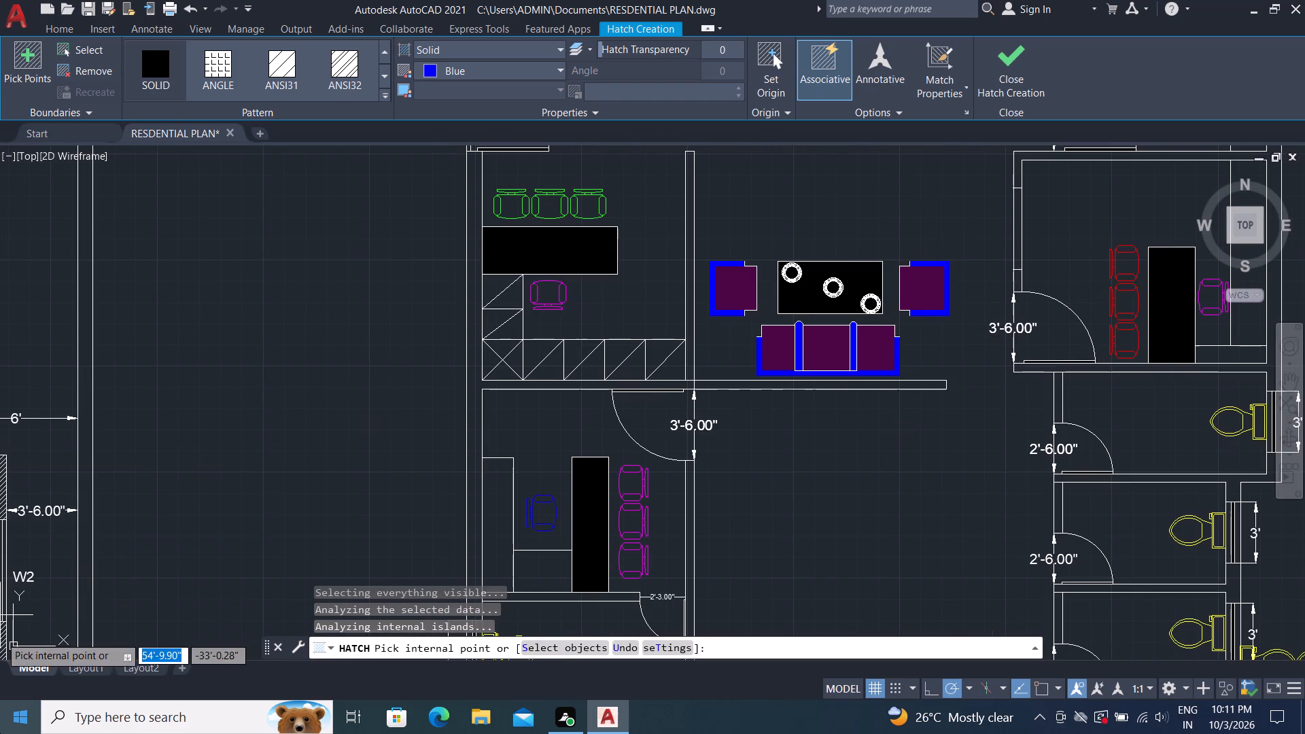
key(Escape)
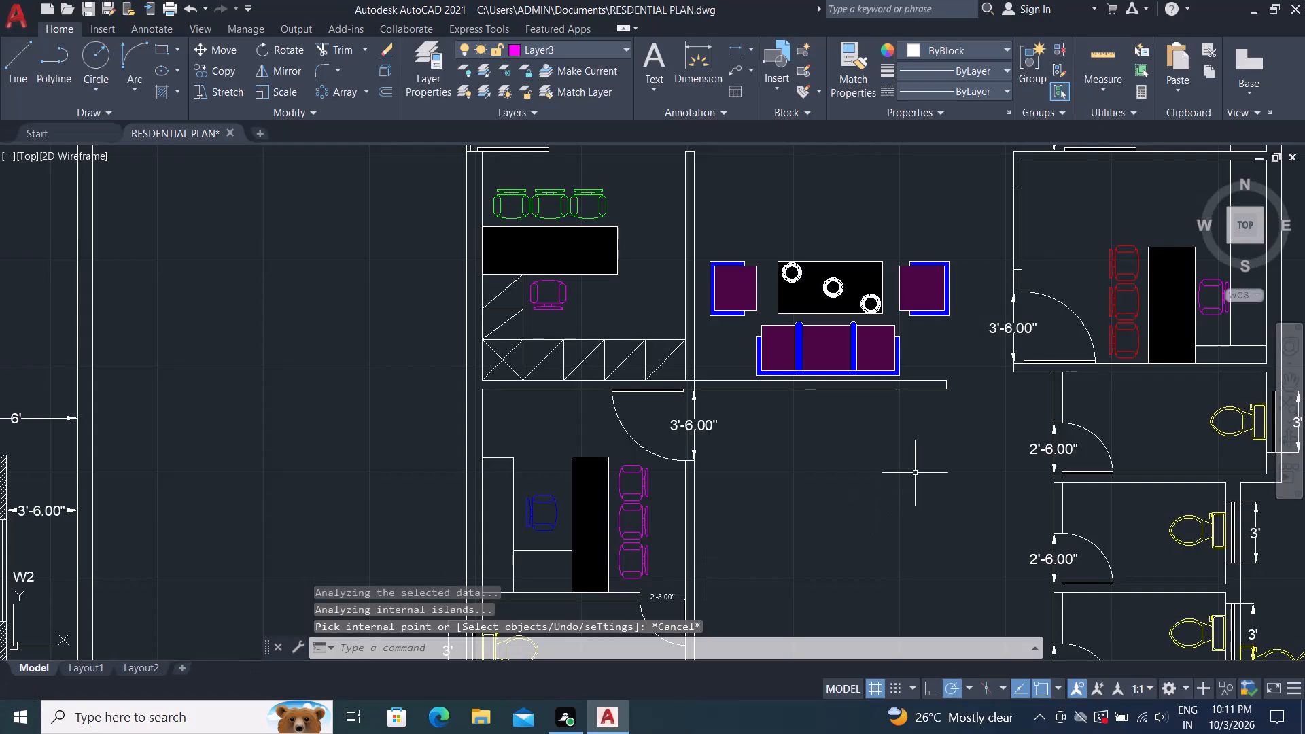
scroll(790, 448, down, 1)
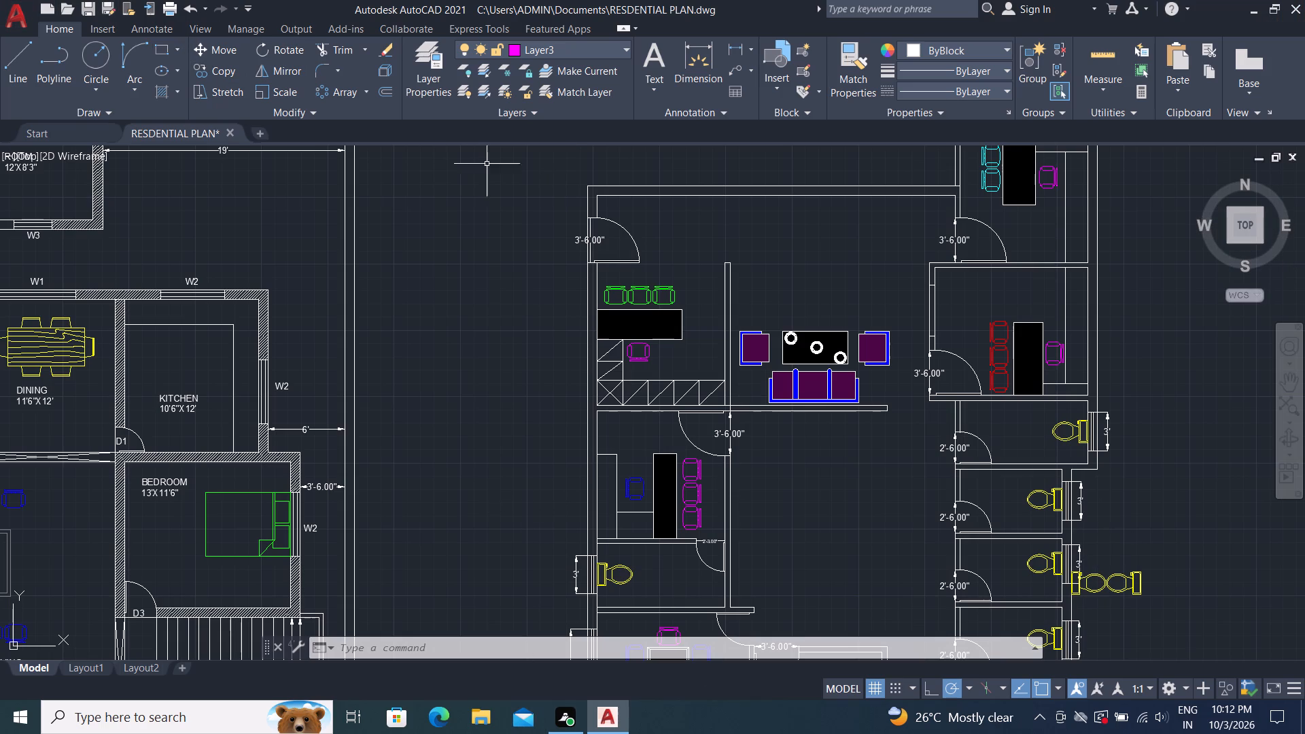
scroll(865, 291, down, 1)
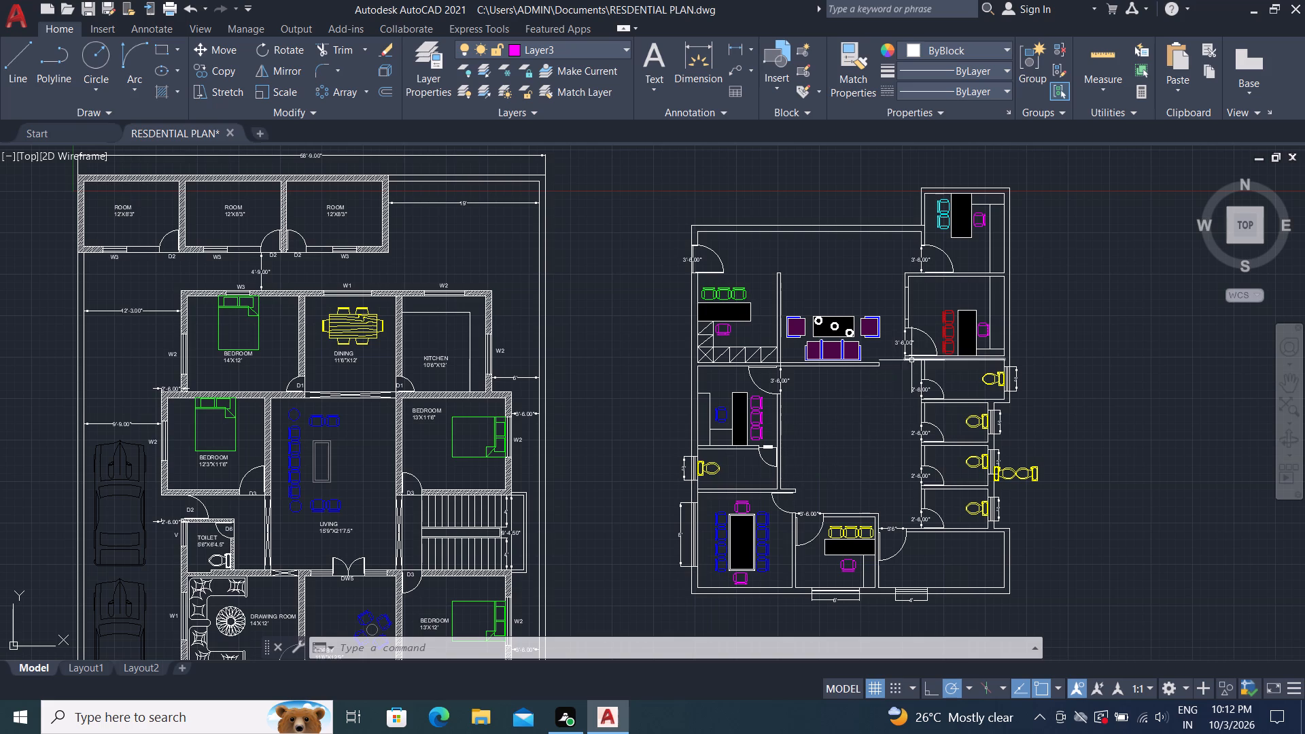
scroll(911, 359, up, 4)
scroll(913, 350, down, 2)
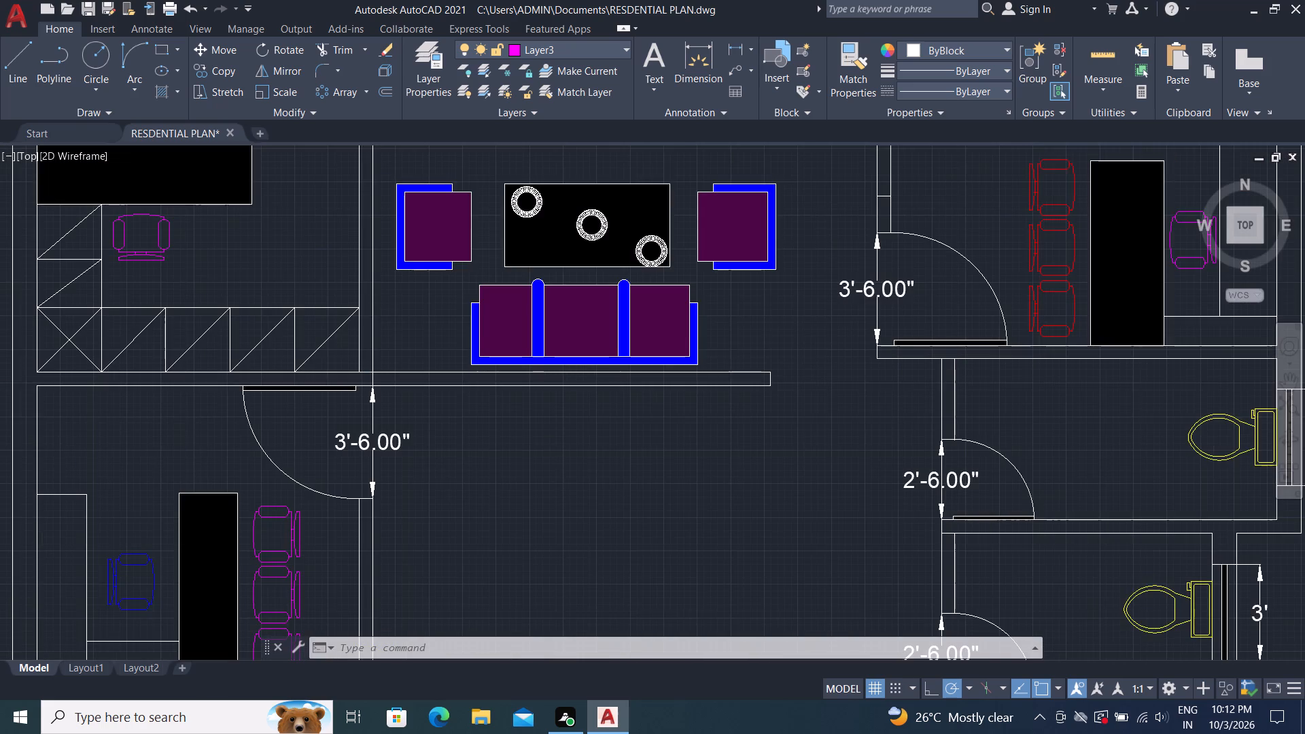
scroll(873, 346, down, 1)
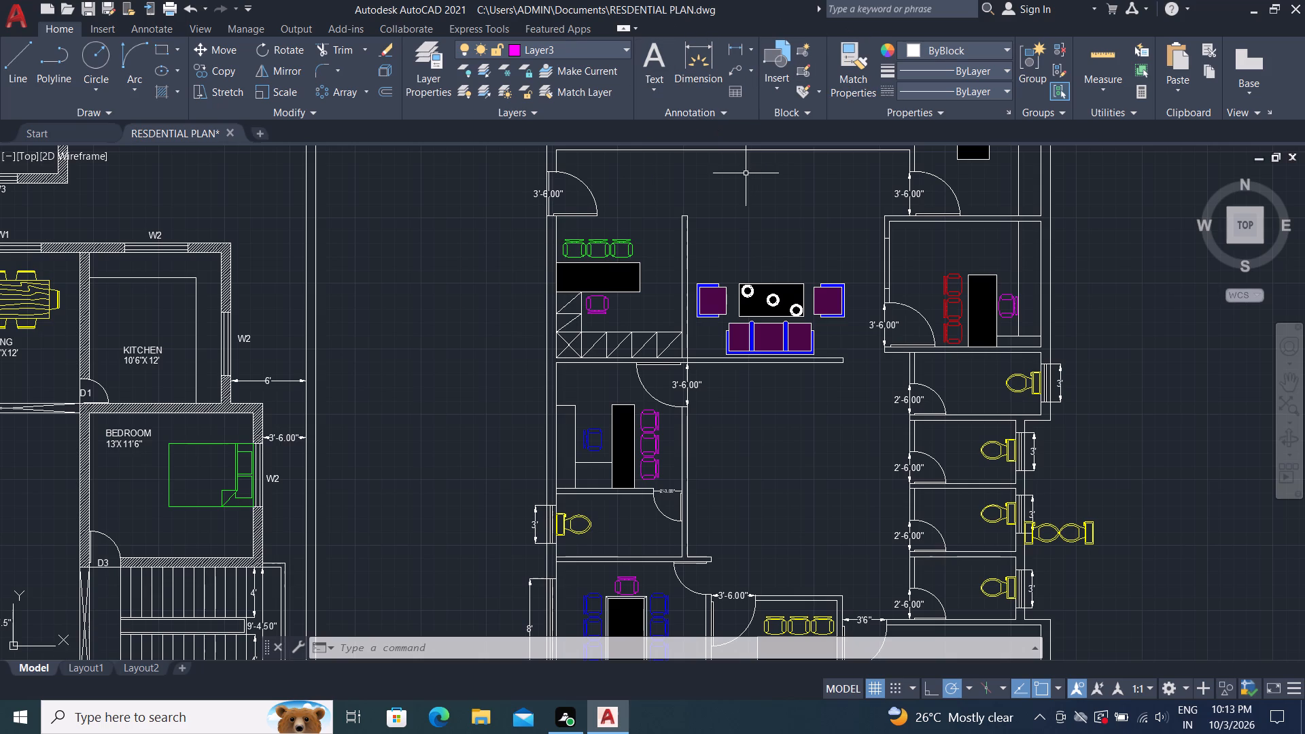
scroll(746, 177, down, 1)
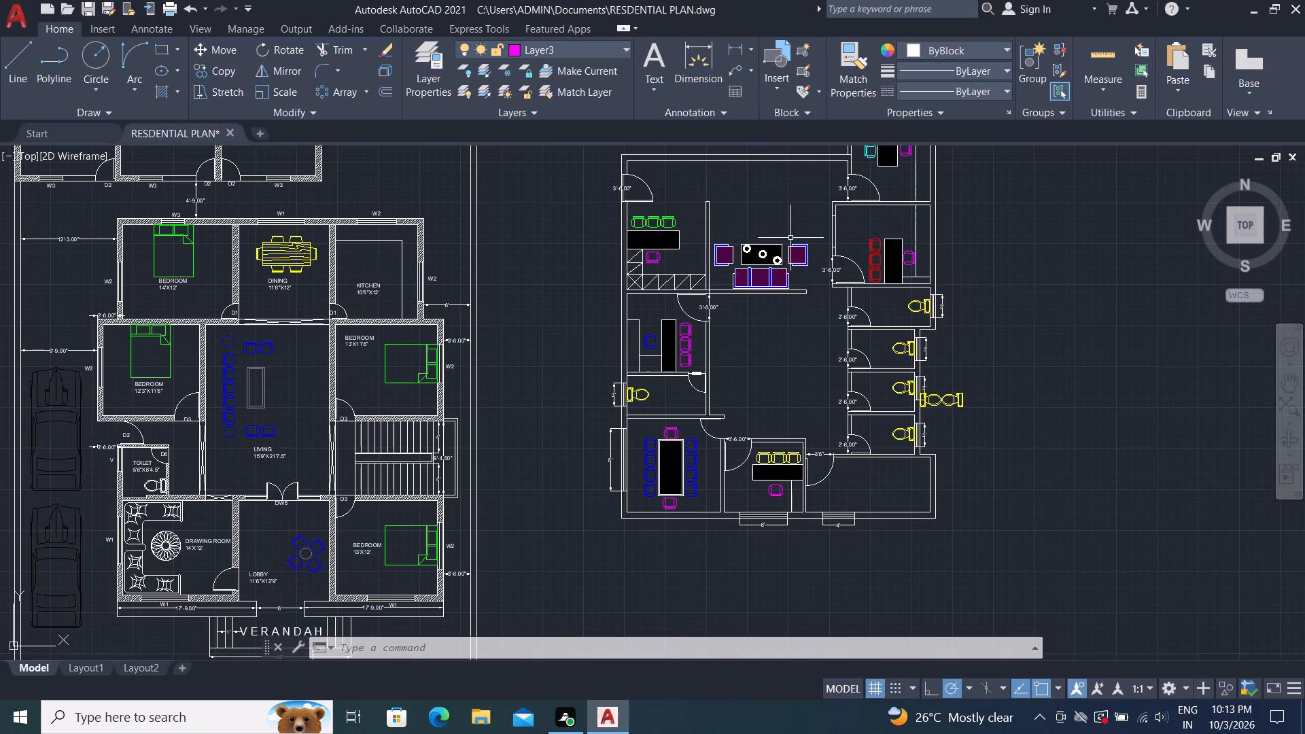
Offset the inner south wall line of the empty southeast office room 2' north into the room.
scroll(870, 557, up, 2)
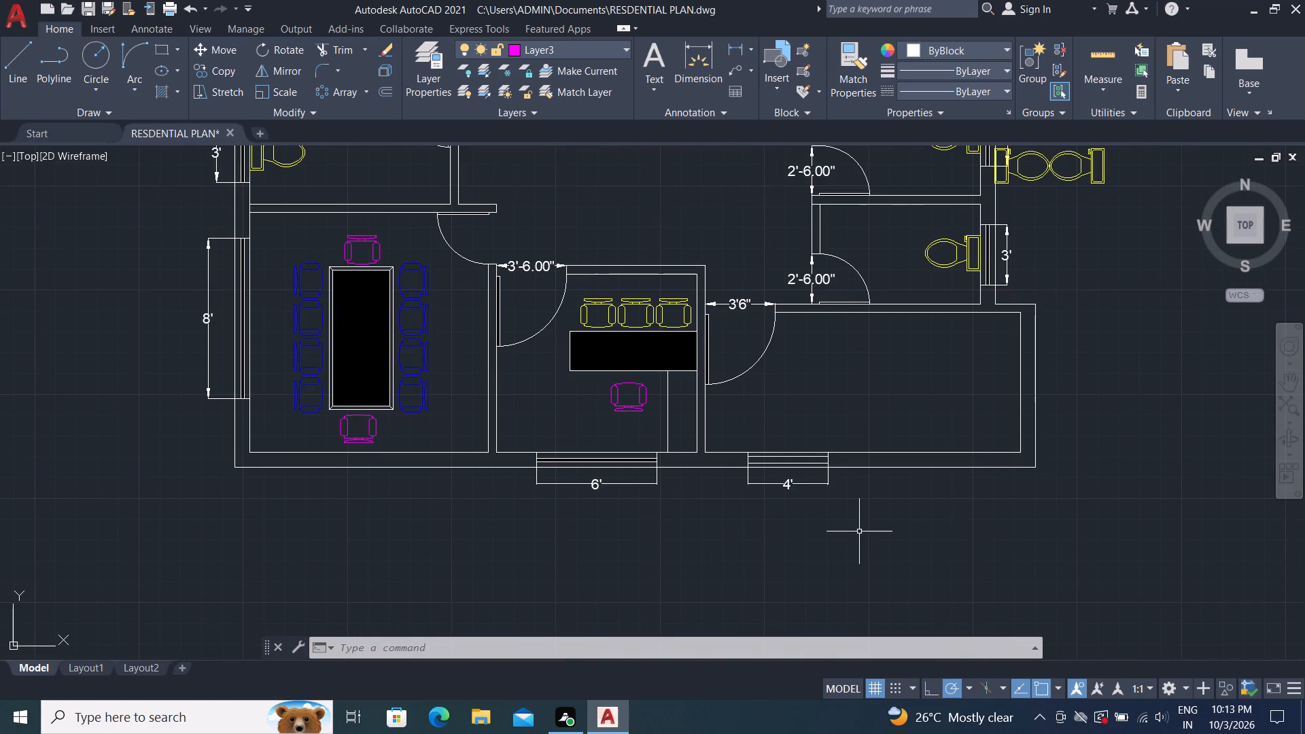
scroll(859, 491, up, 2)
scroll(859, 491, down, 1)
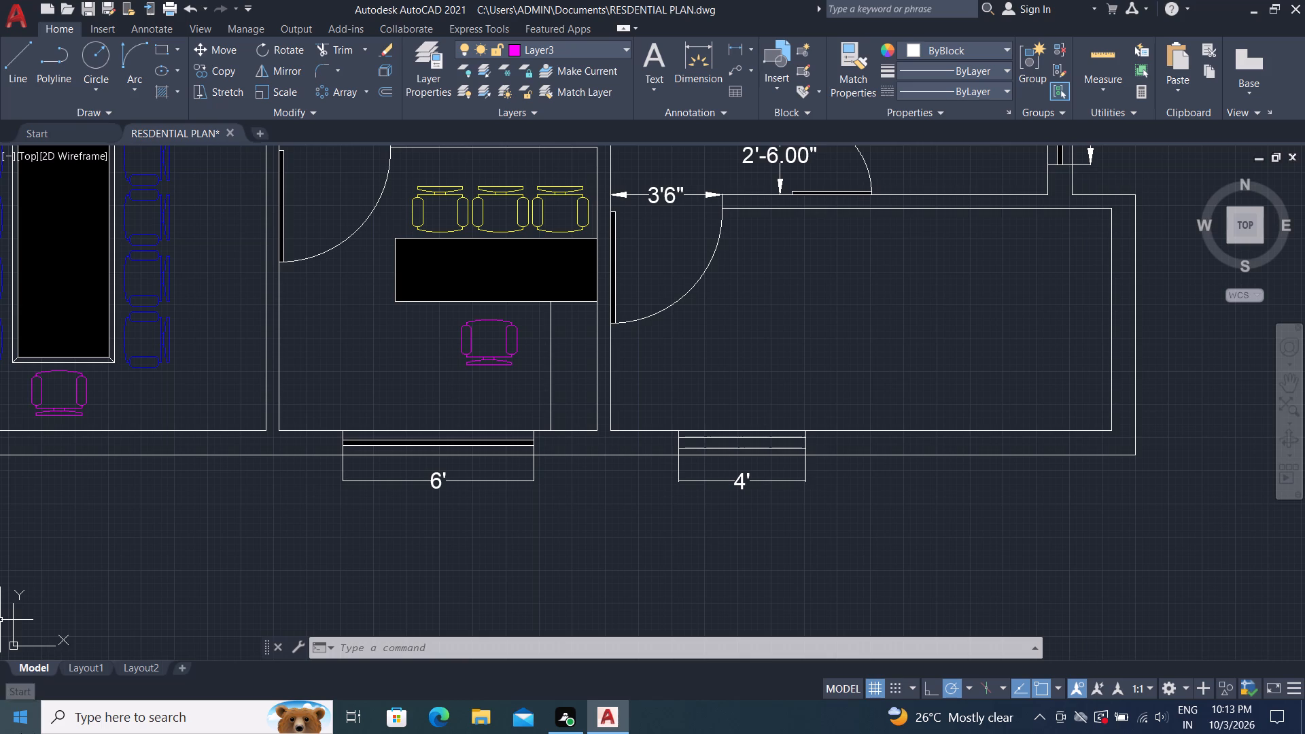
key(o)
key(space)
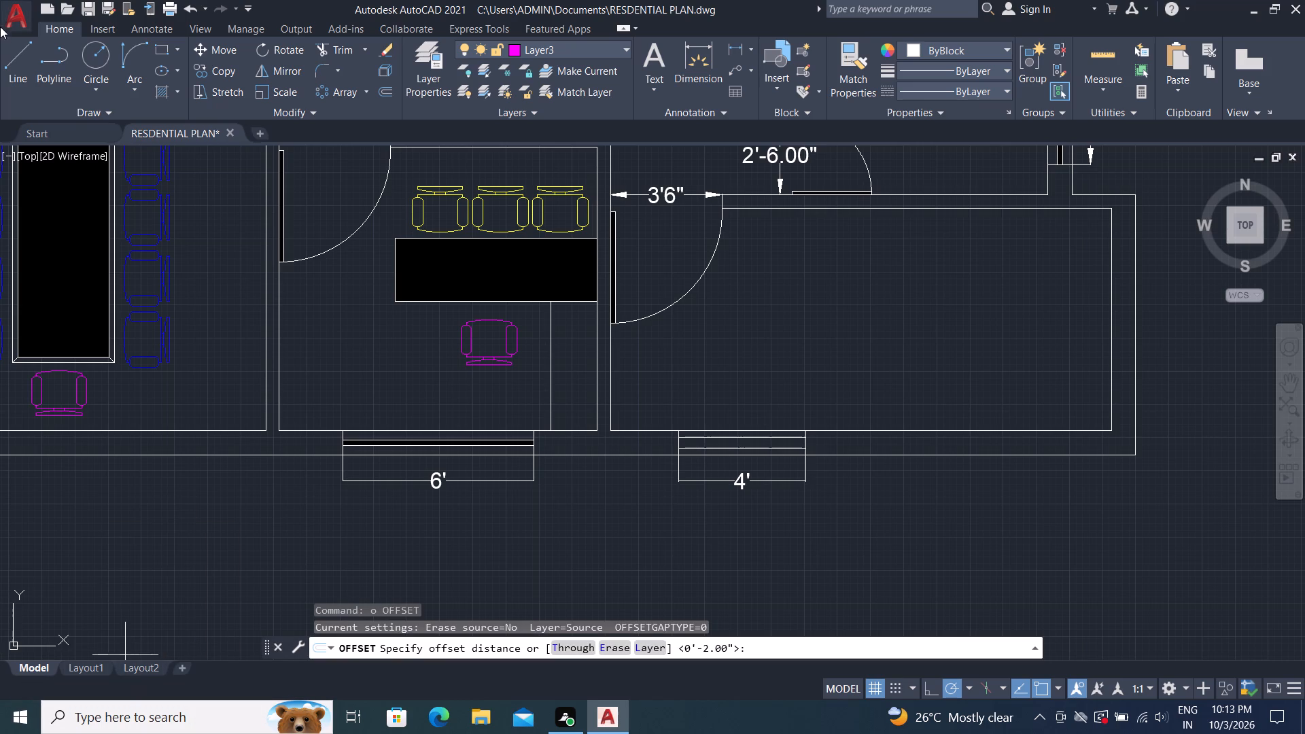
key(Escape)
key(o)
key(space)
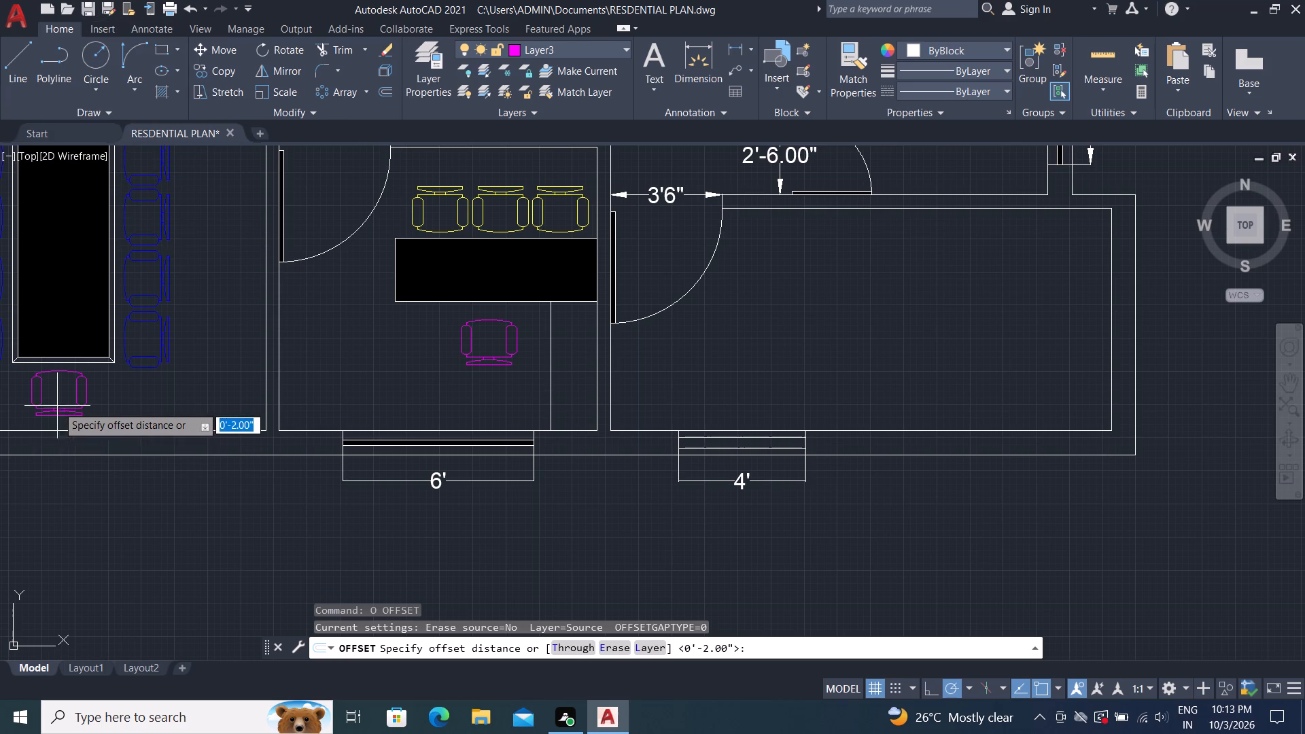
key(2)
key(apostrophe)
key(space)
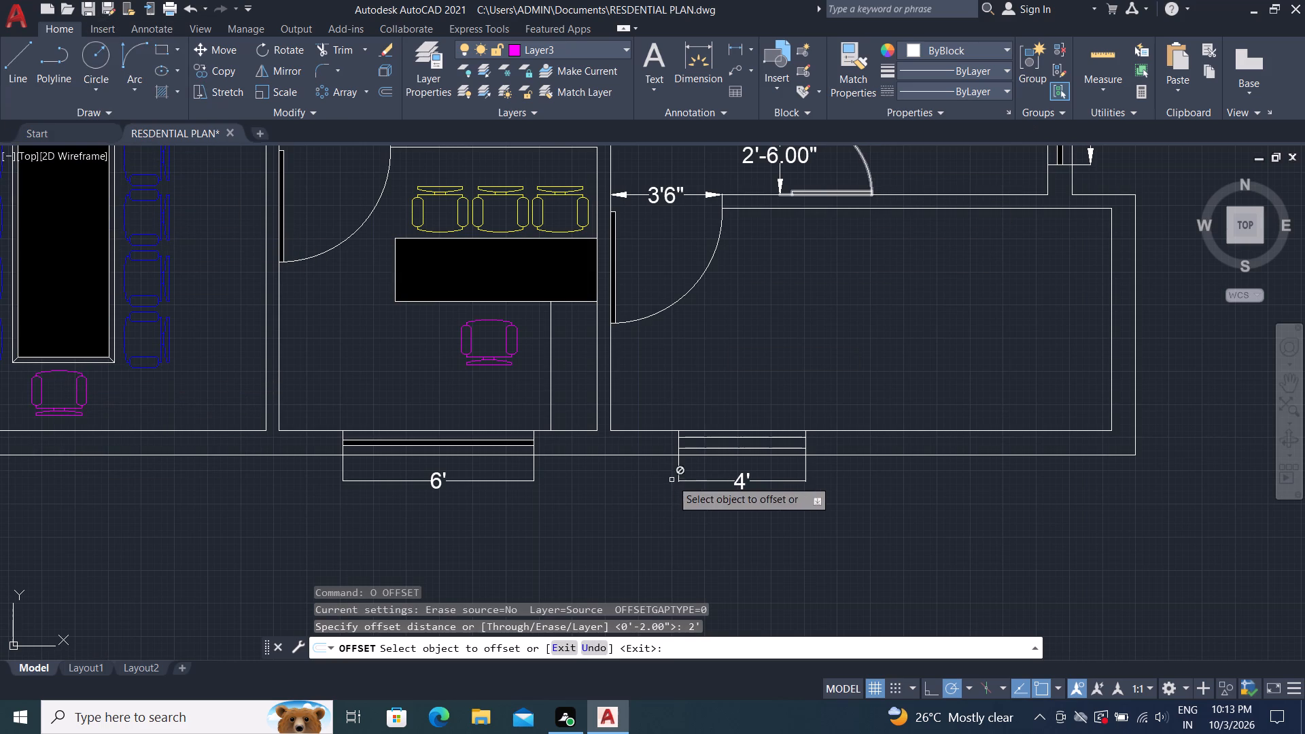
click(650, 430)
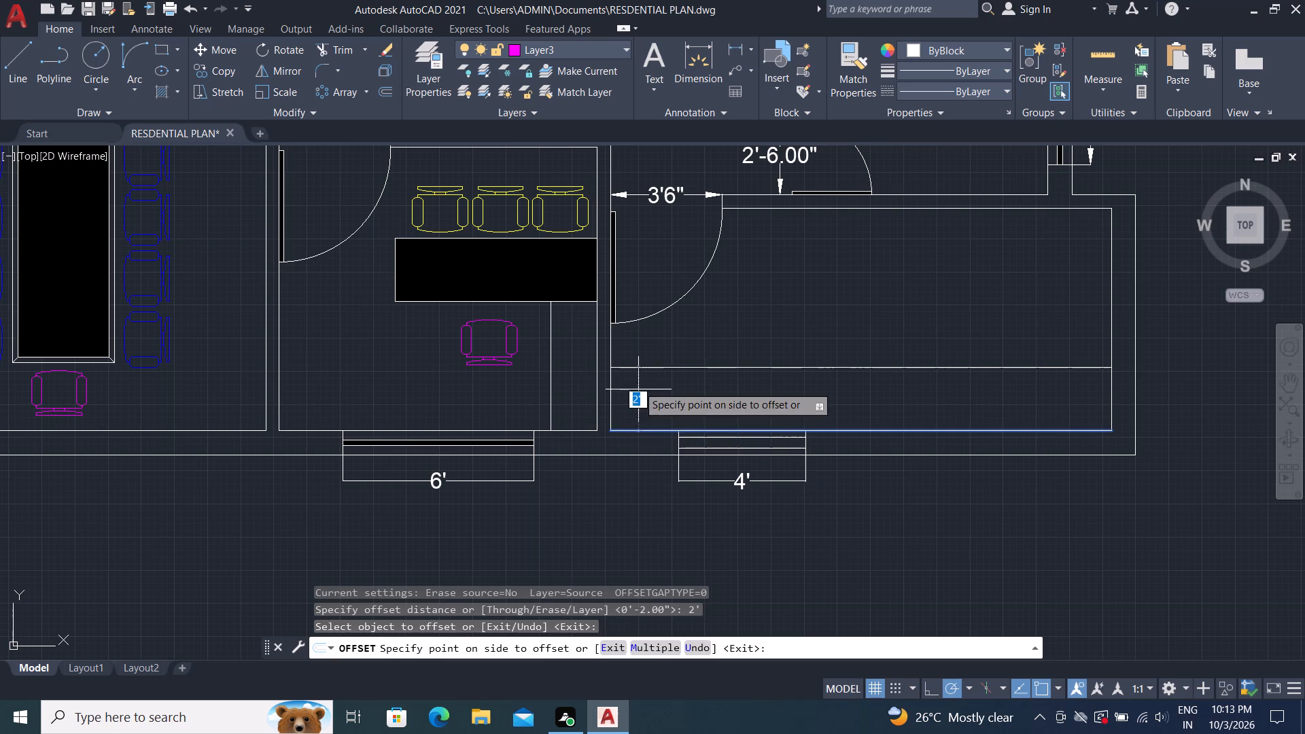
click(657, 359)
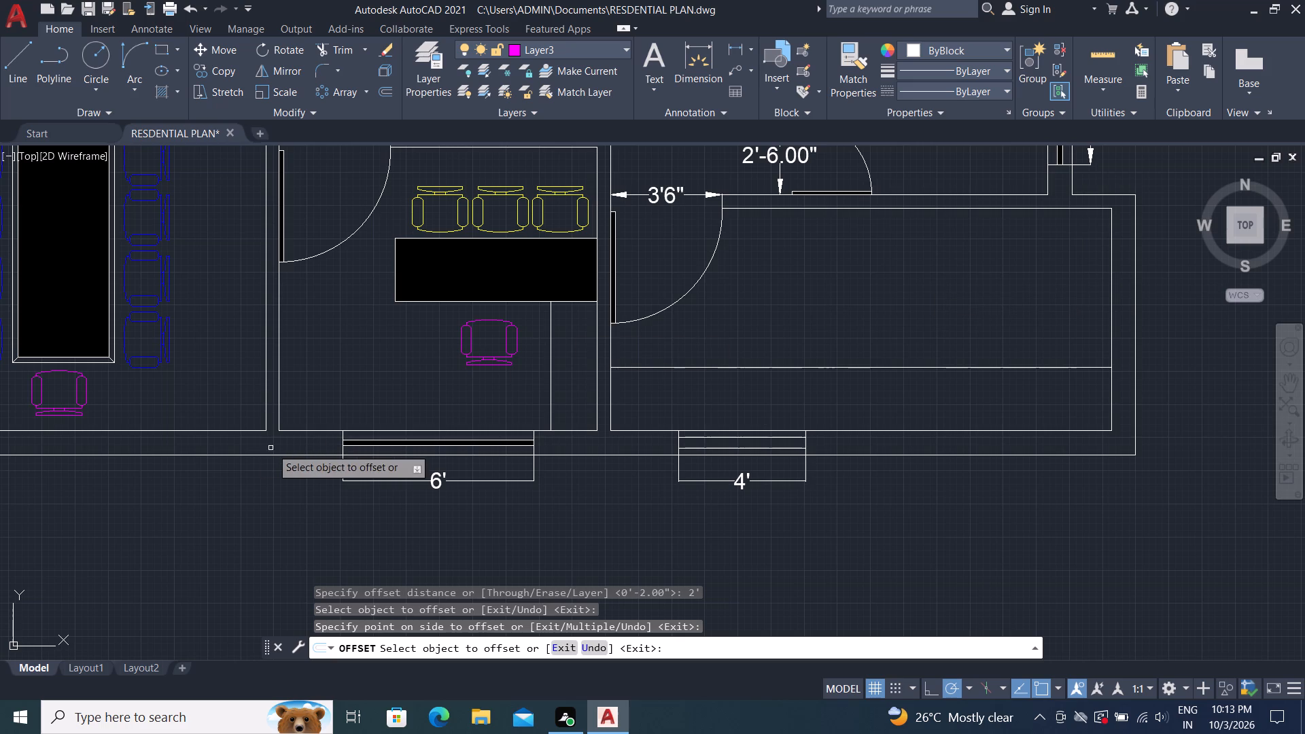
key(Escape)
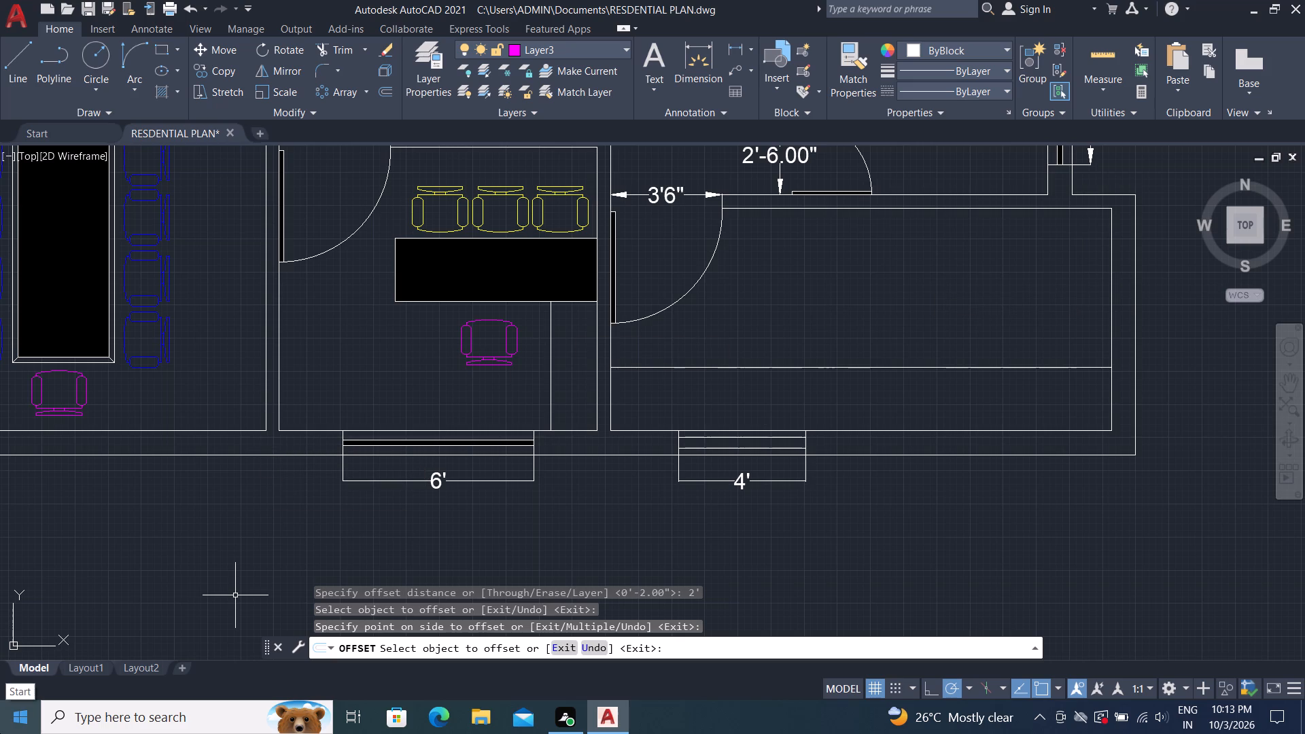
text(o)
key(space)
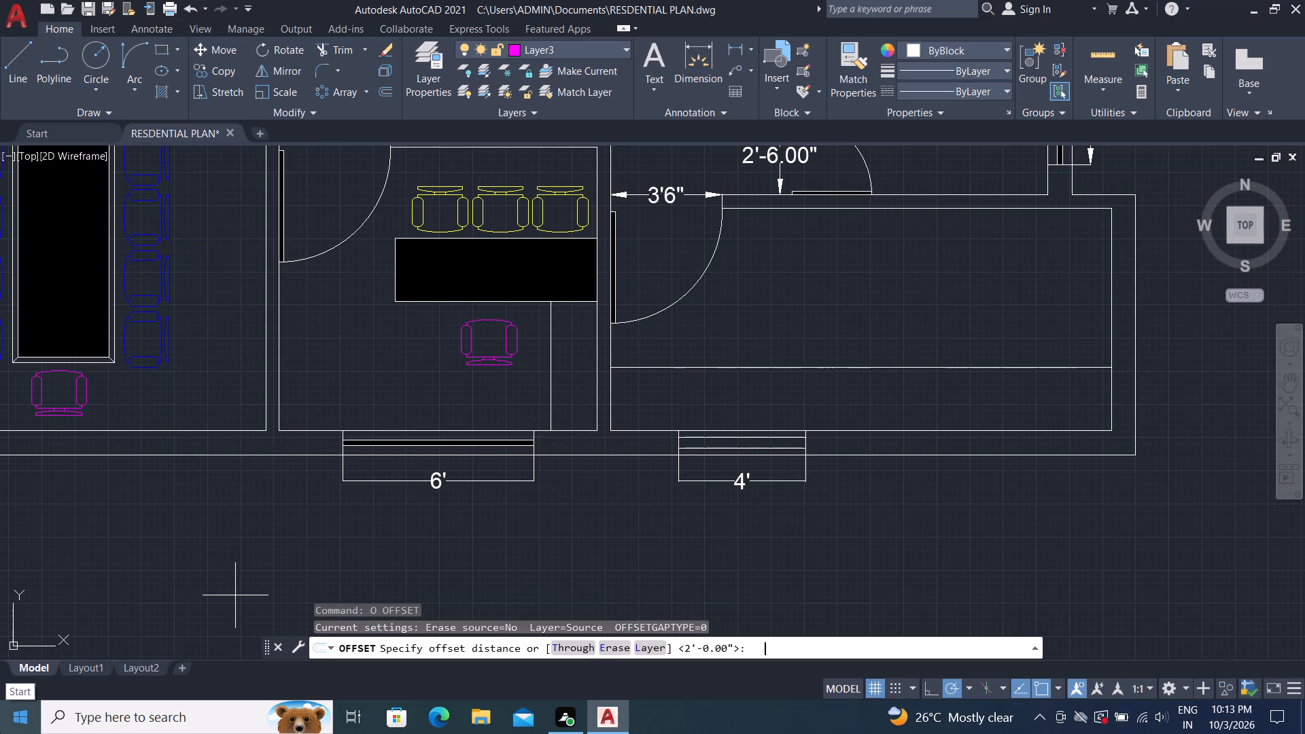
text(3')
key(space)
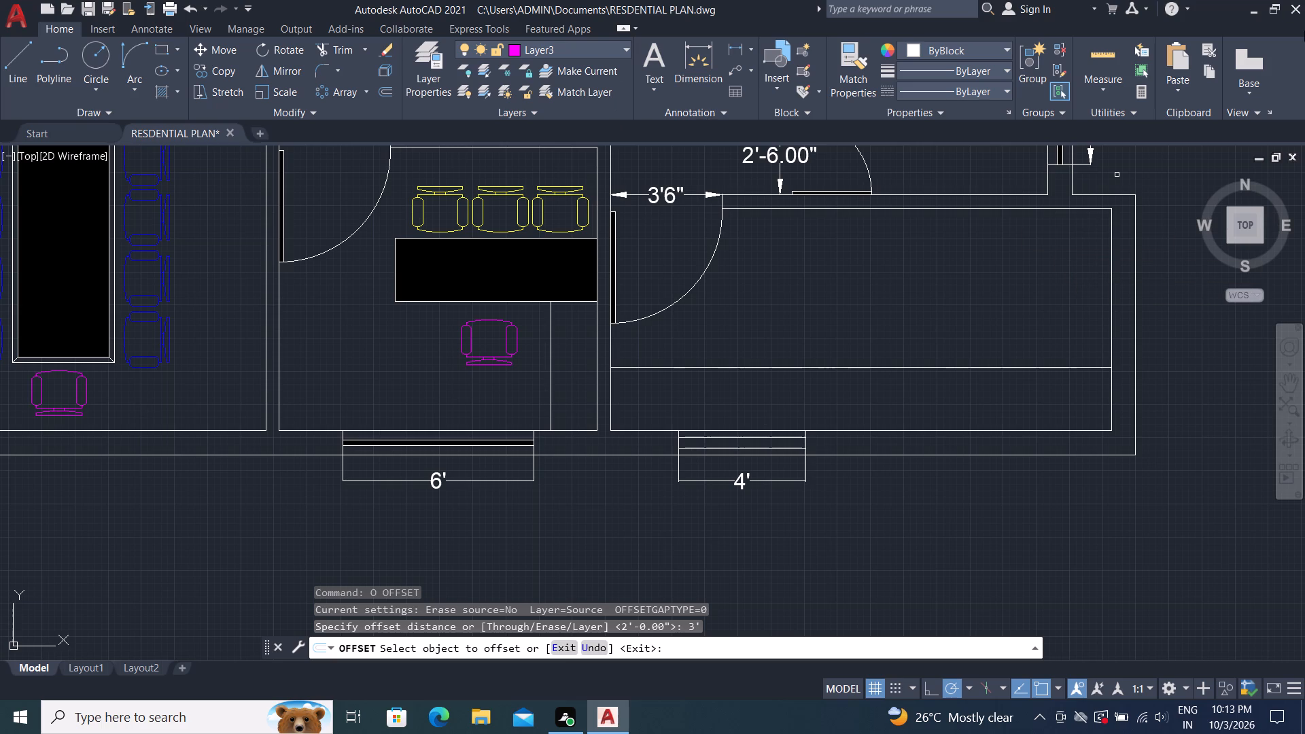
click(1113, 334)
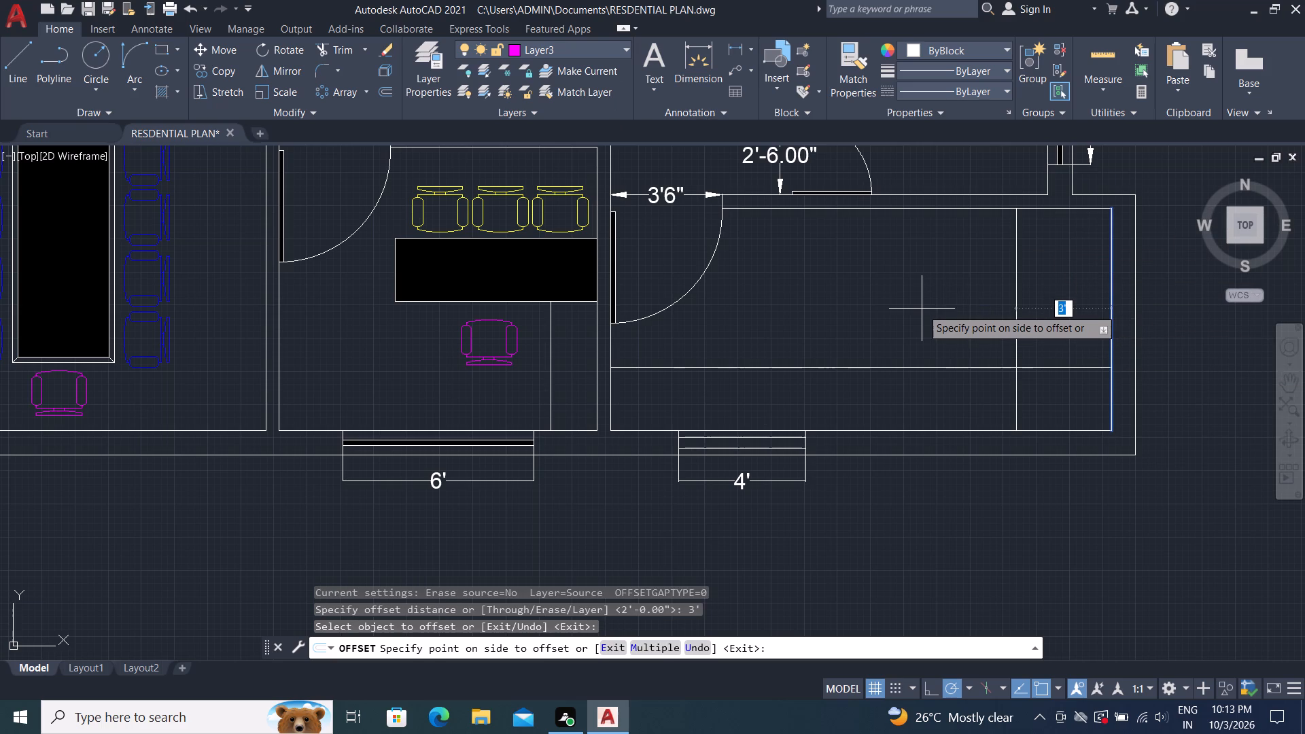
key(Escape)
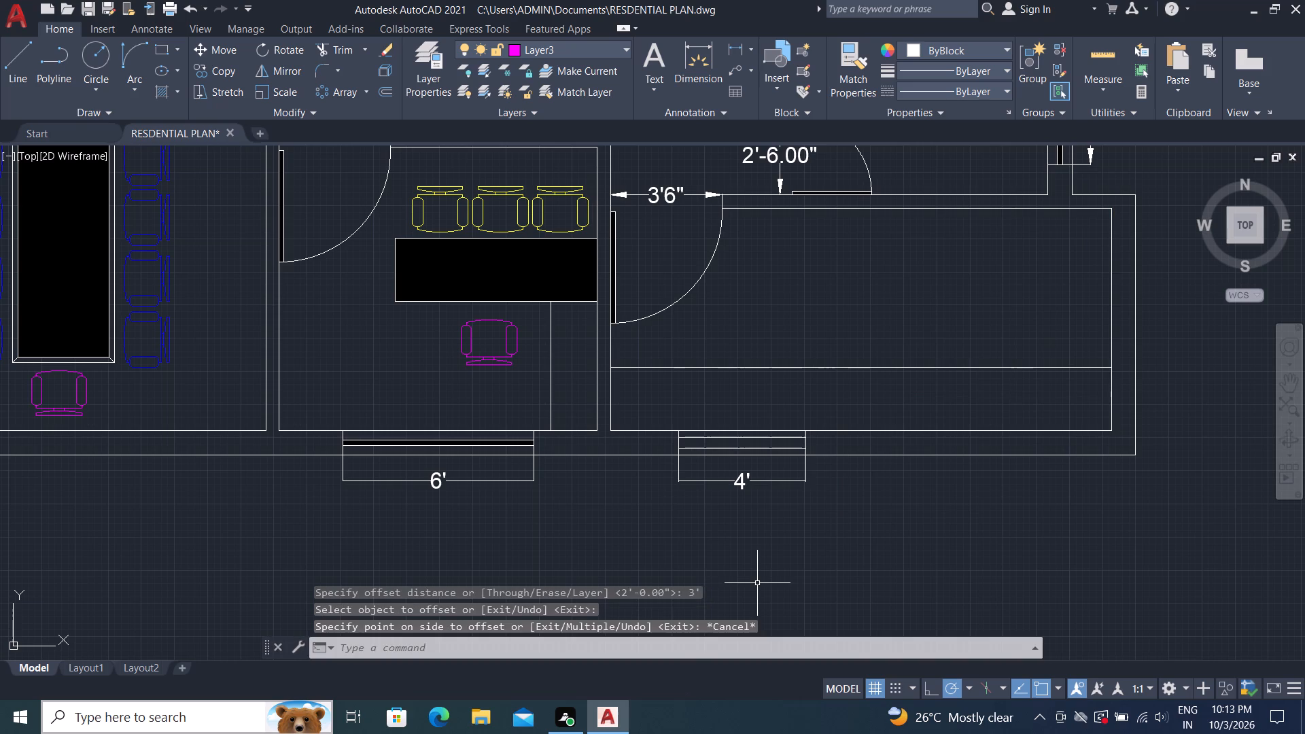
Offset the inner east wall line of the southeast room 5' west into the room.
text(o 5')
key(space)
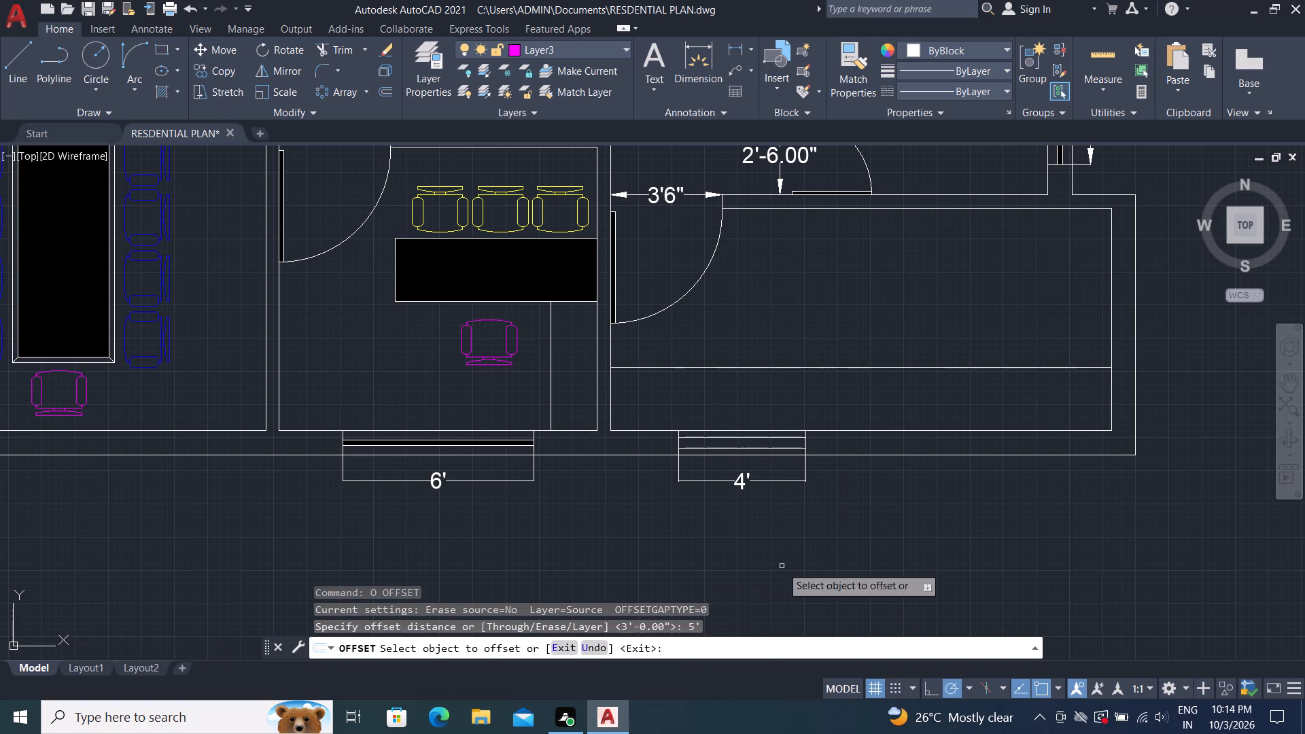
click(1110, 336)
click(955, 313)
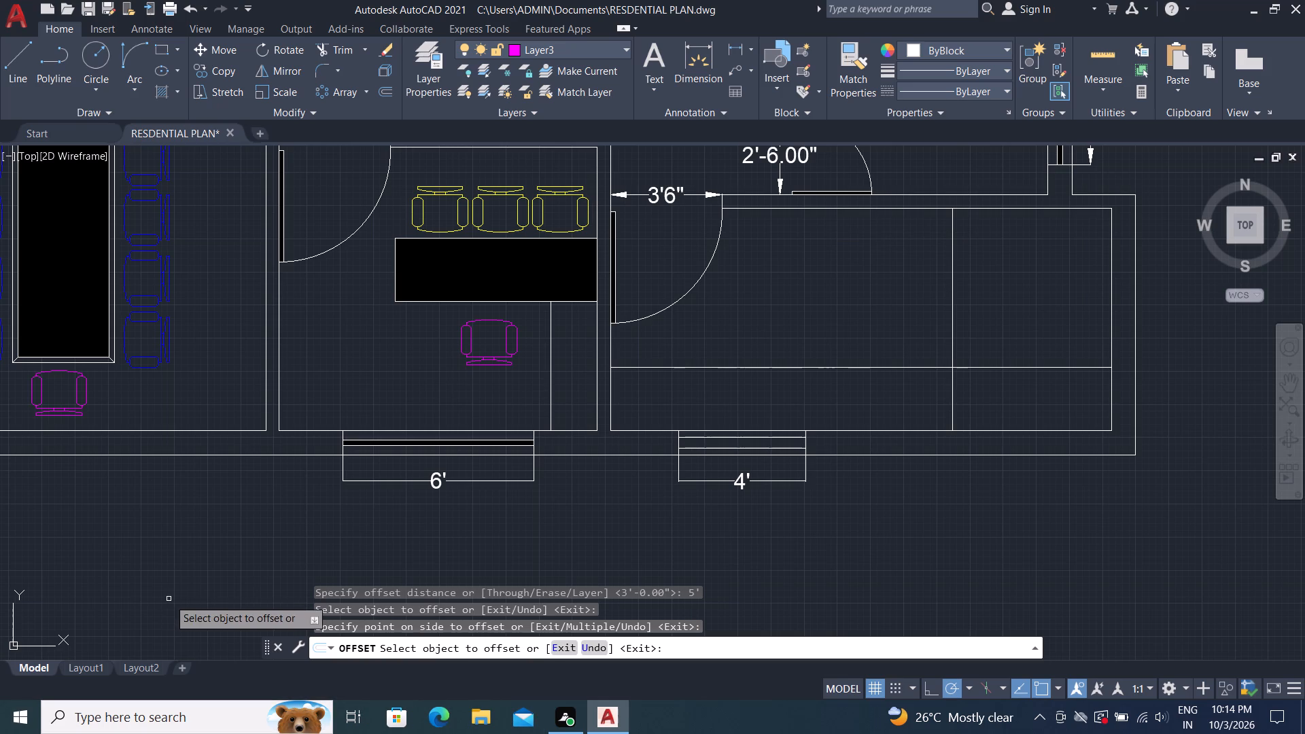
key(Escape)
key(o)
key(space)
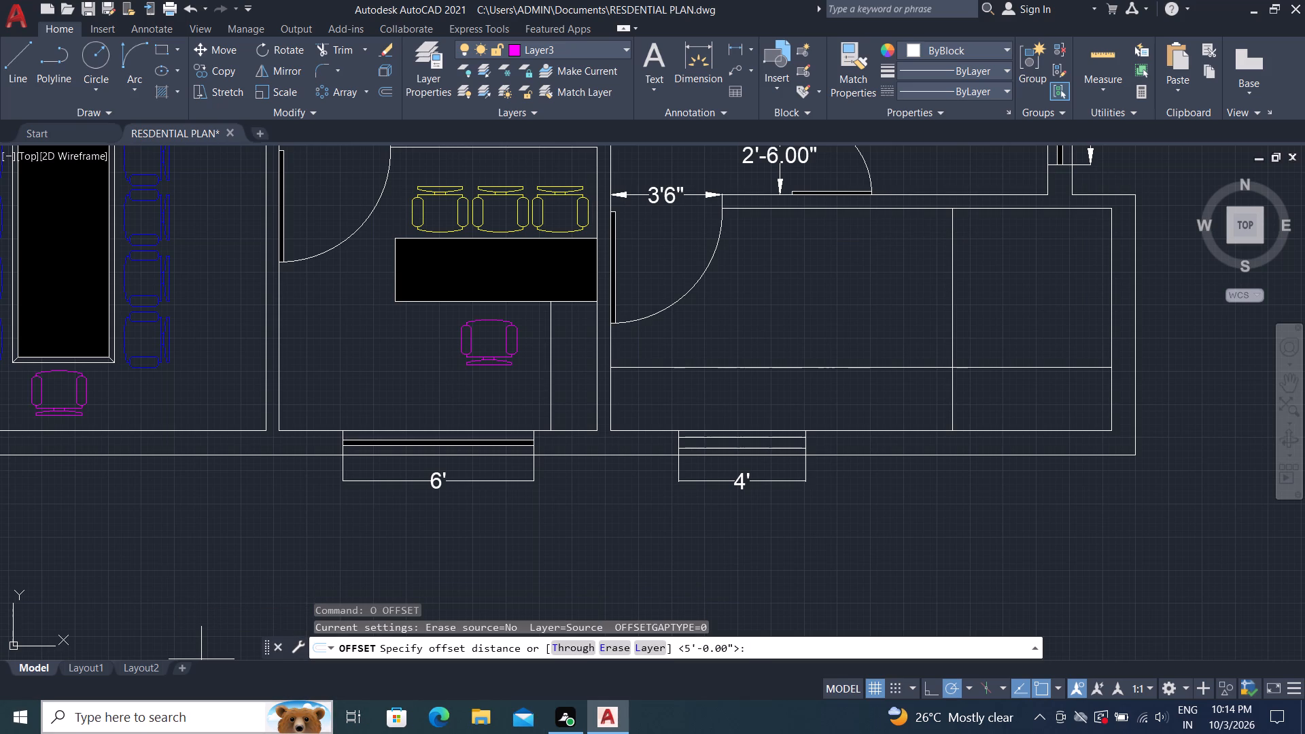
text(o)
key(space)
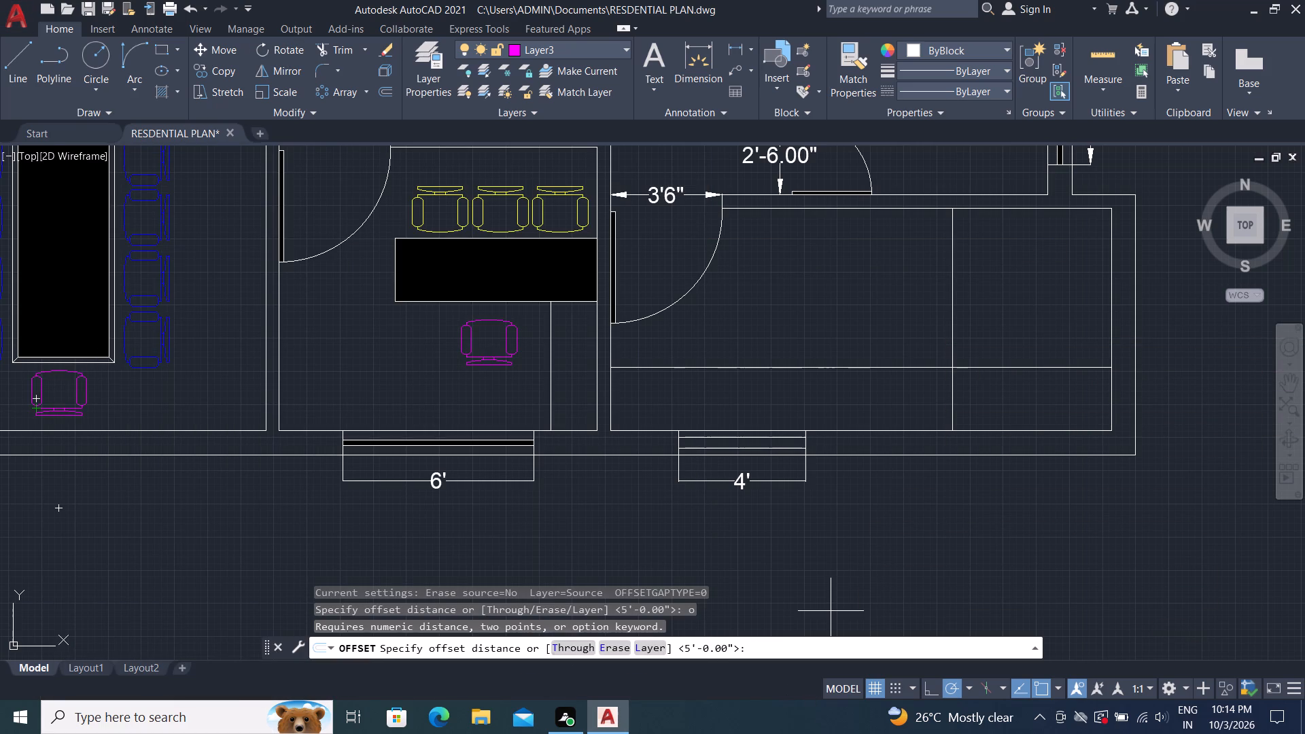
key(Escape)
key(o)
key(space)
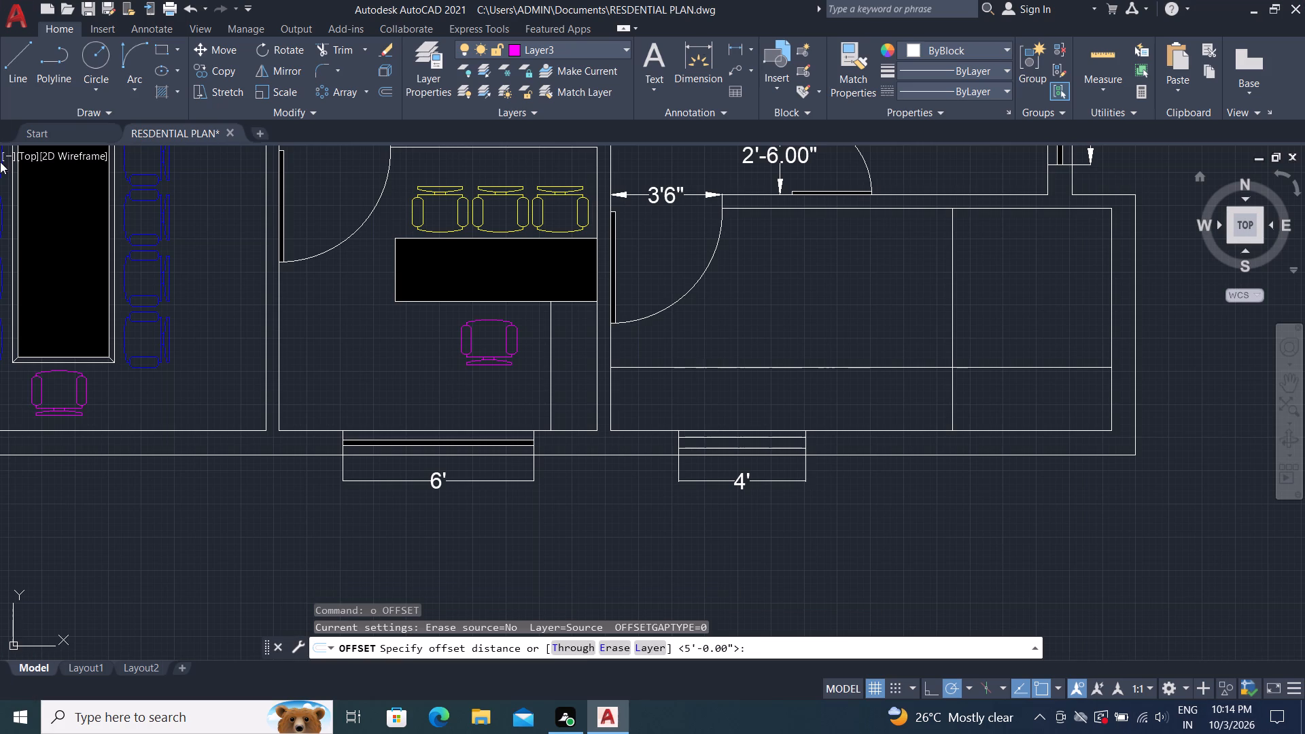
Draw a vertical line north from the south wall, just east of the 5' offset line, ending short of the north wall.
click(13, 56)
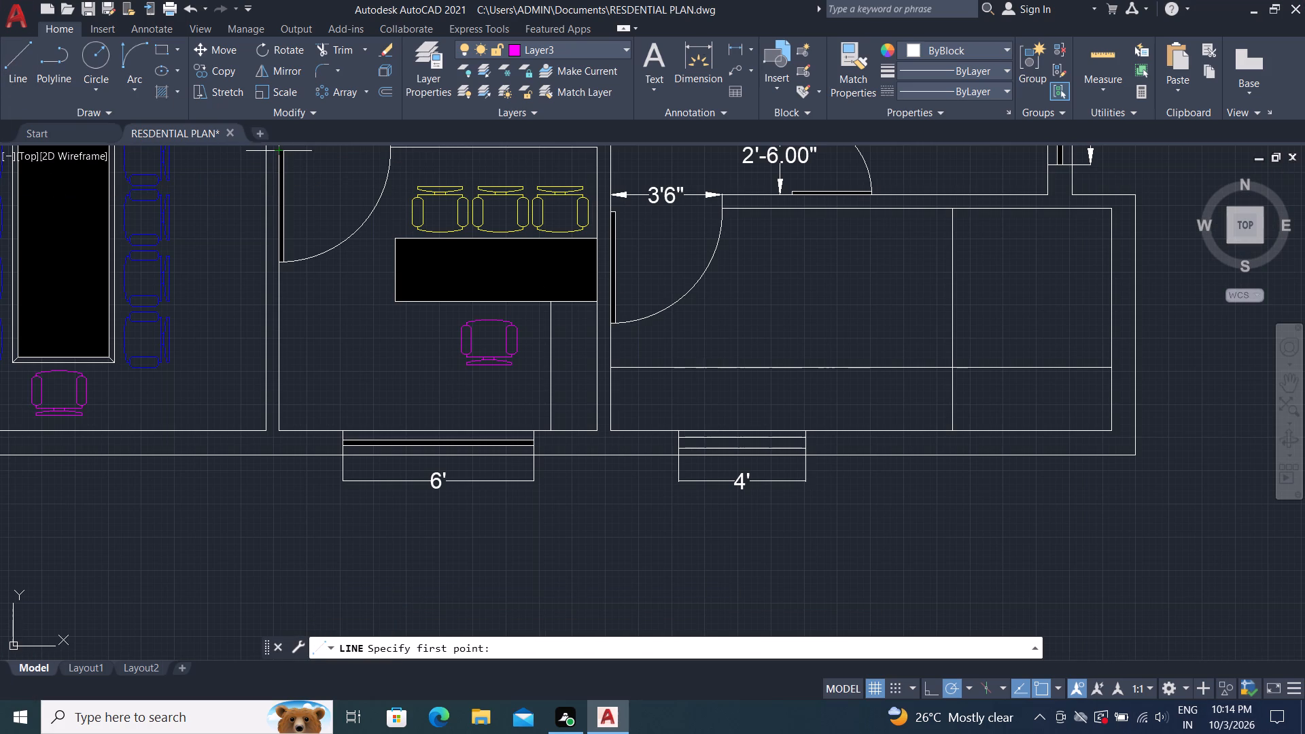
click(970, 428)
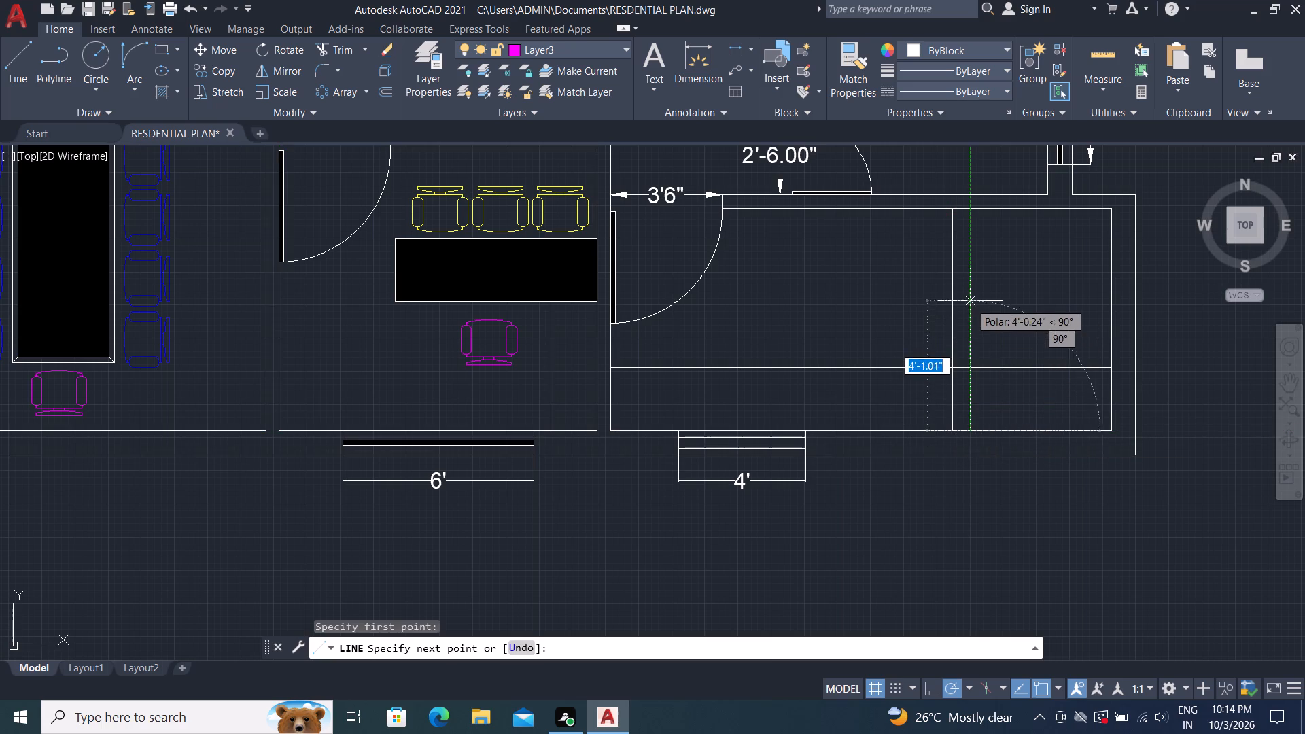
click(969, 274)
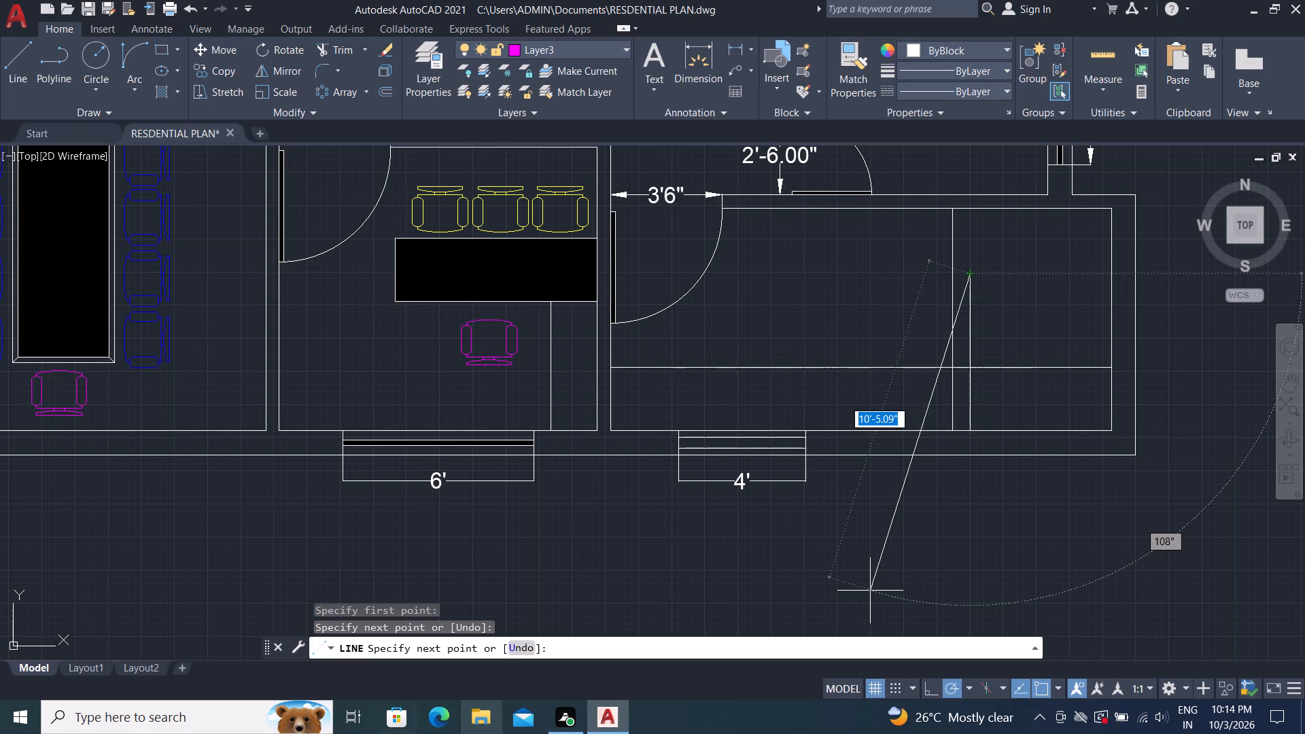
key(Escape)
Offset the newly drawn vertical line 2' to the west.
key(o)
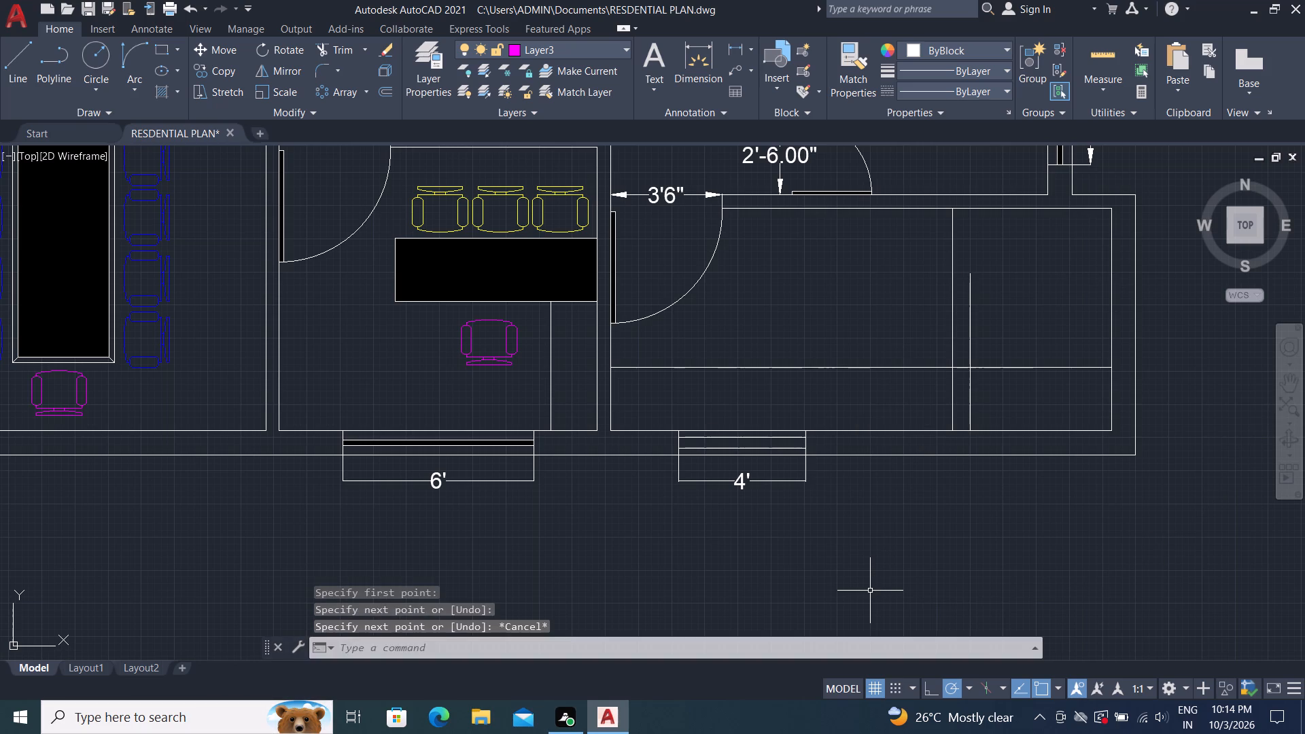
key(space)
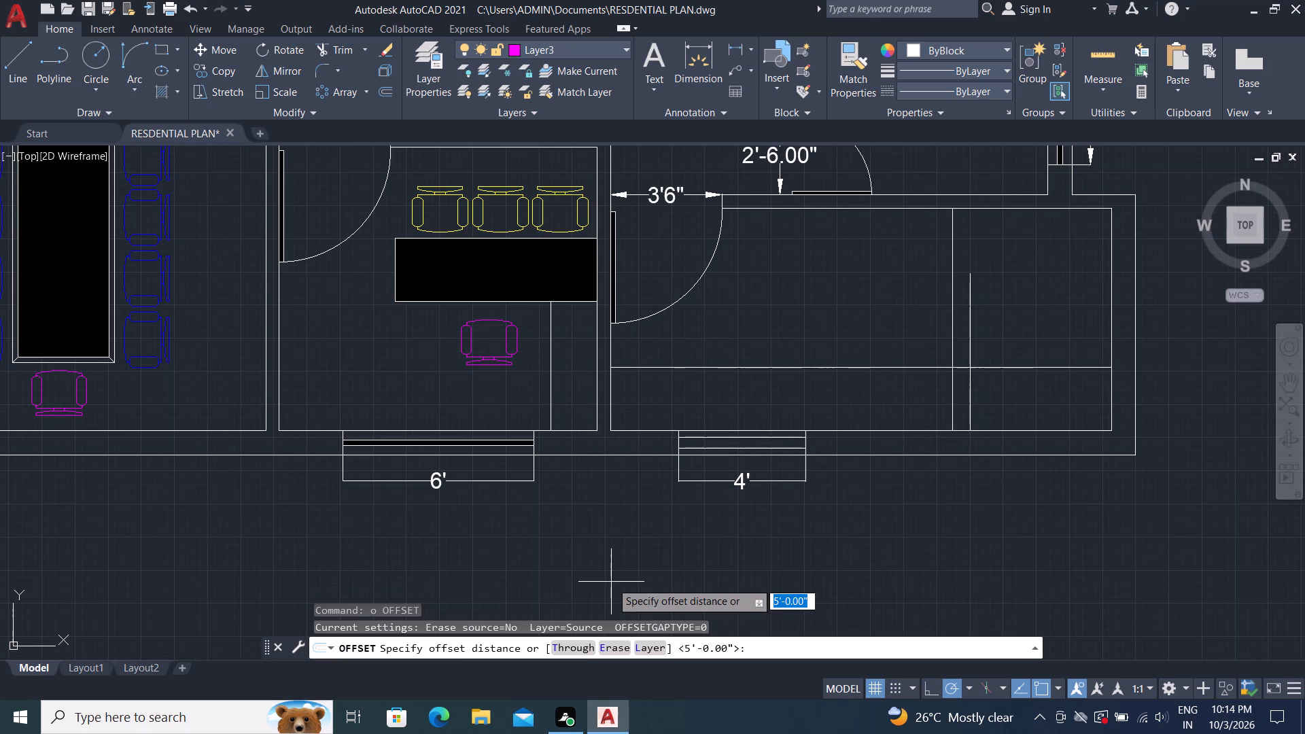
key(2)
key(apostrophe)
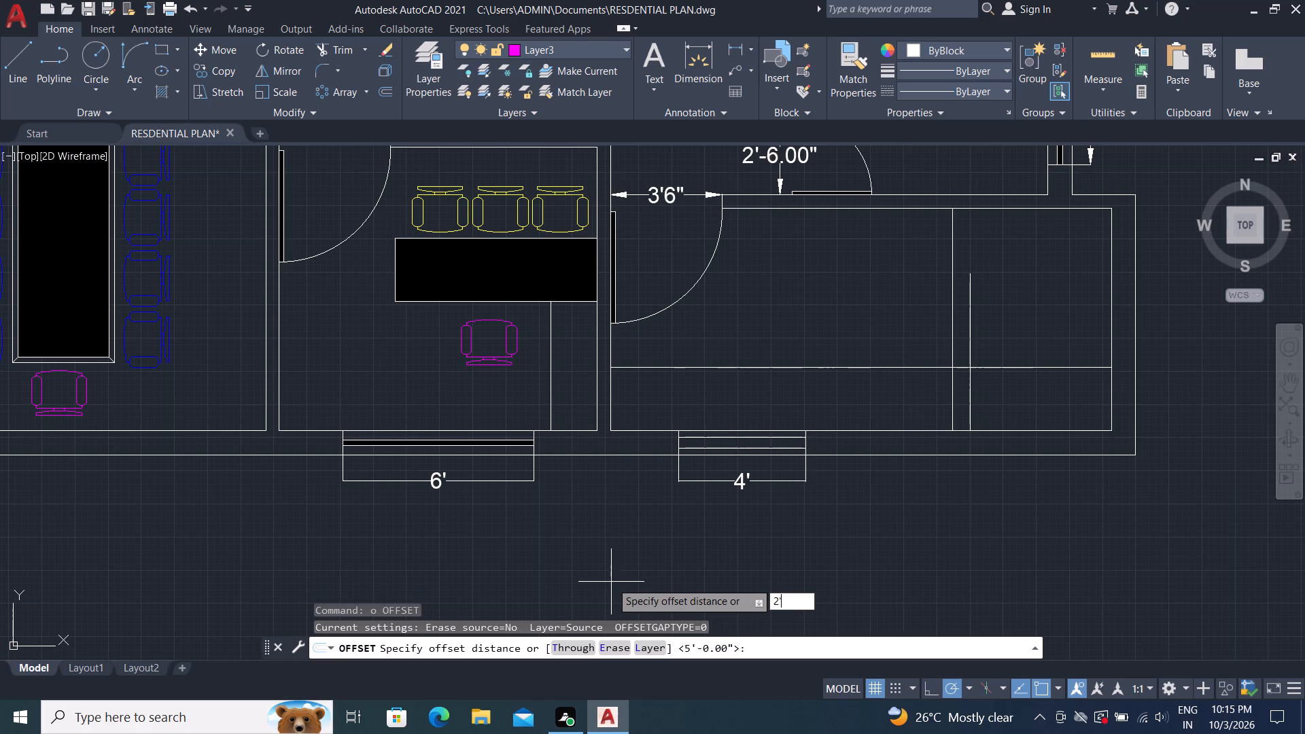
key(space)
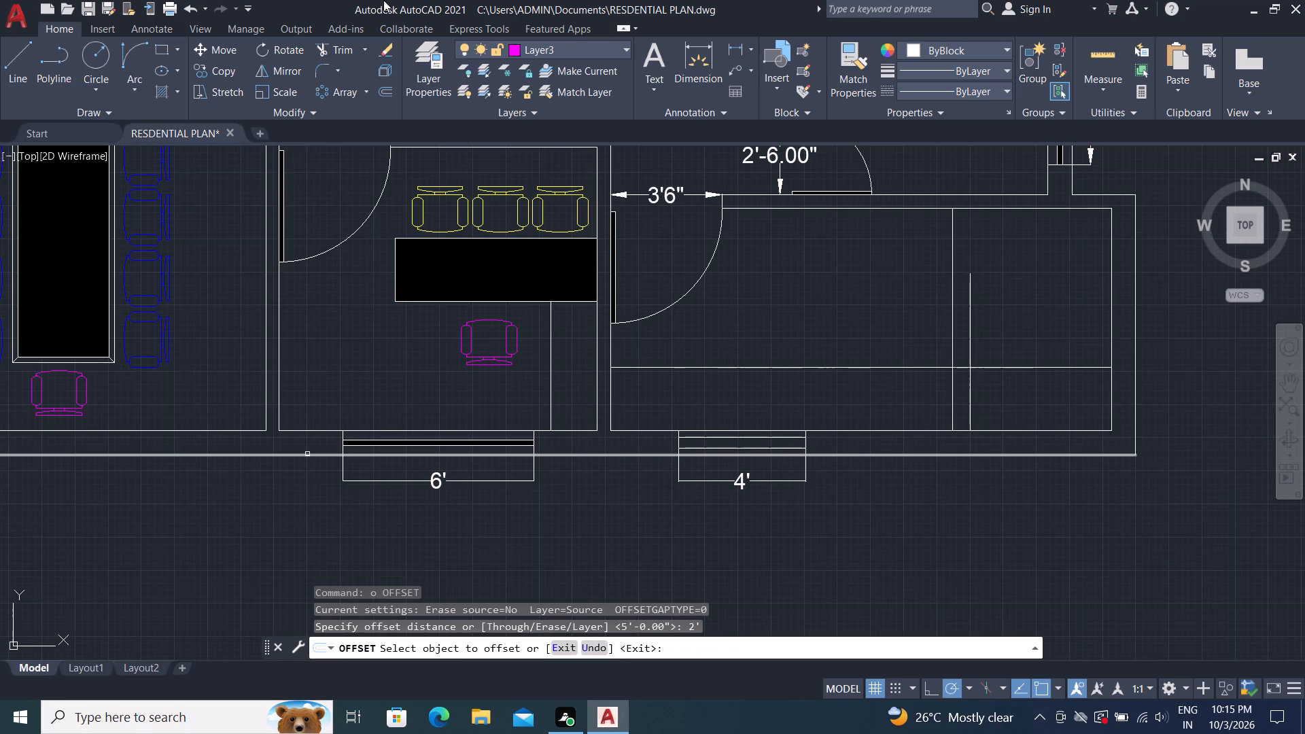
click(972, 319)
click(873, 353)
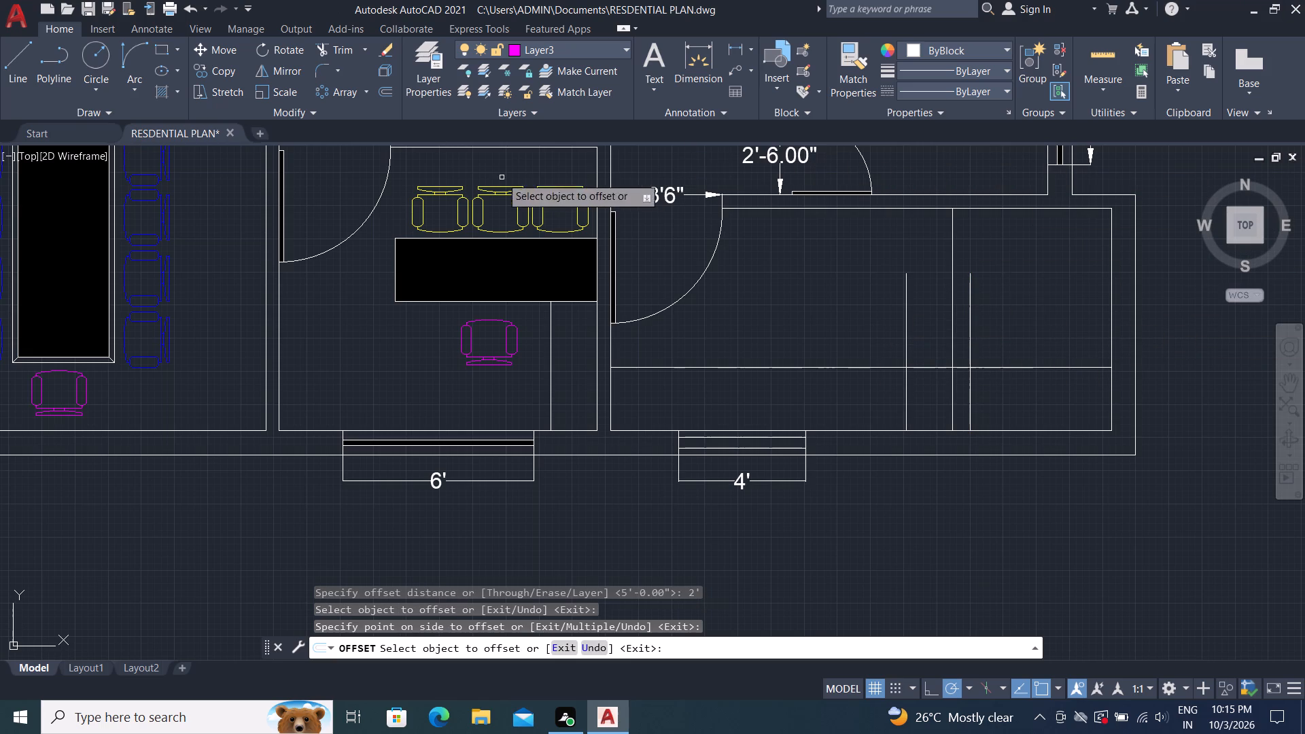
Draw a horizontal line joining the north ends of the two vertical lines spaced 2' apart.
click(12, 59)
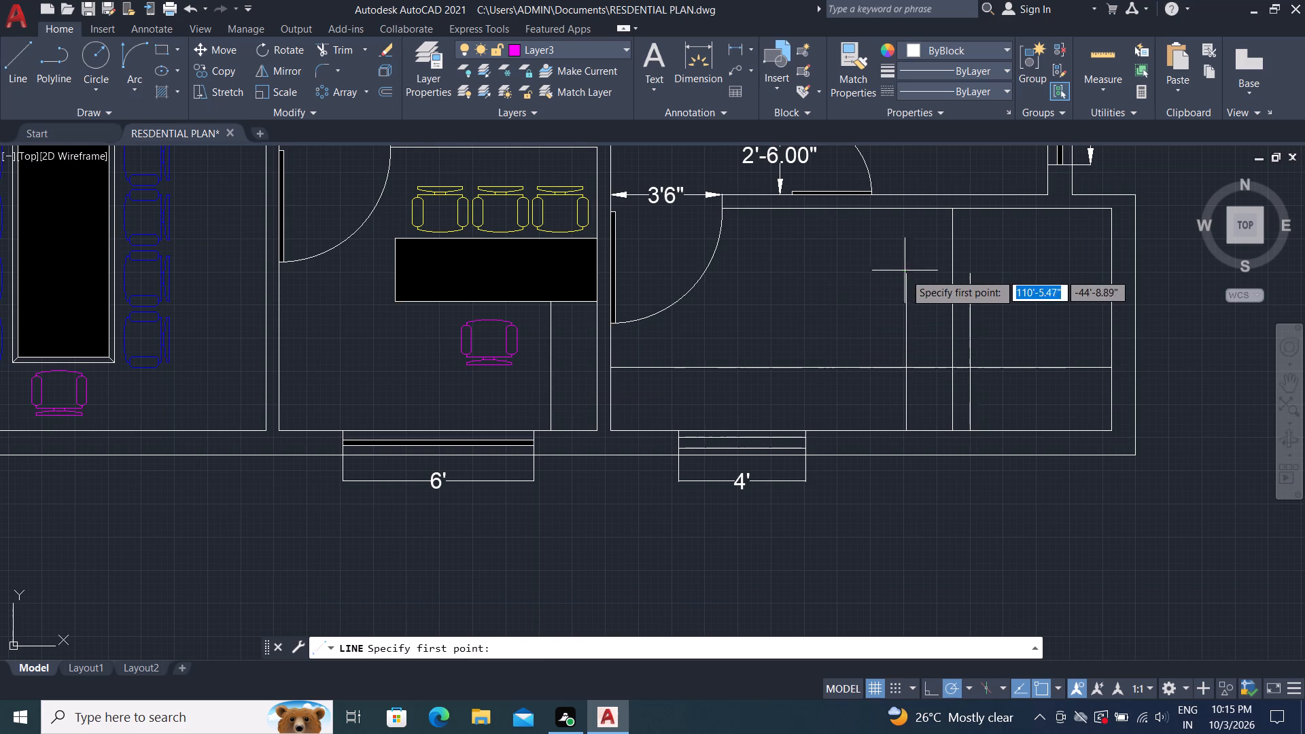
click(903, 273)
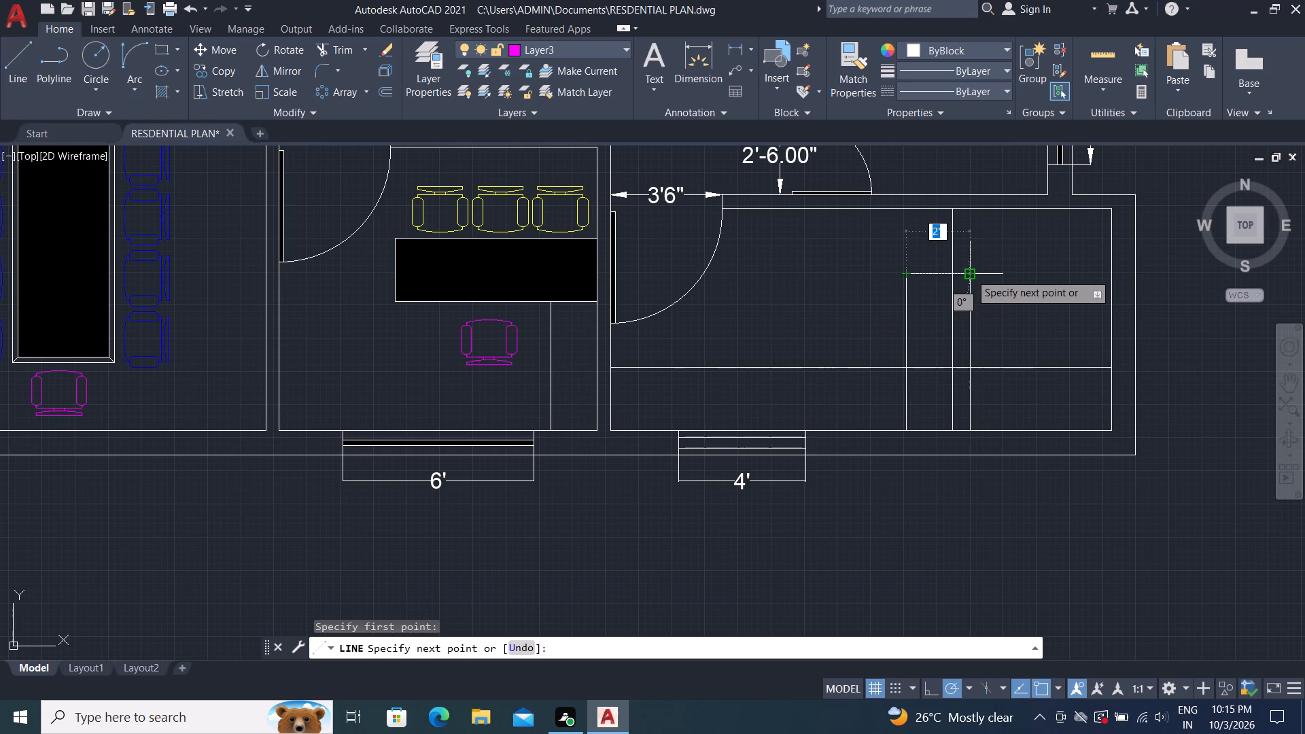
click(971, 273)
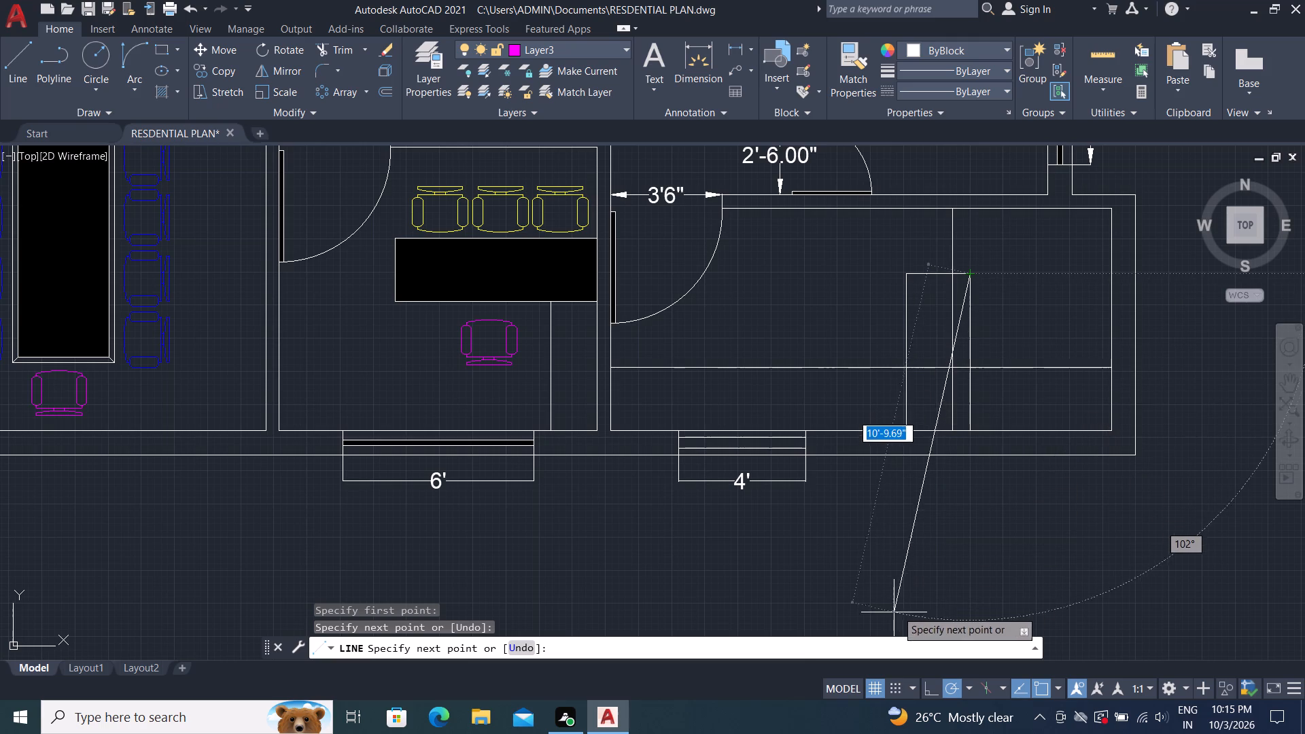
key(Escape)
Trim the overlapping lines into an L-shaped counter, plus the short inner south wall piece between the 5' offset line and the counter's east edge.
key(t)
text(r)
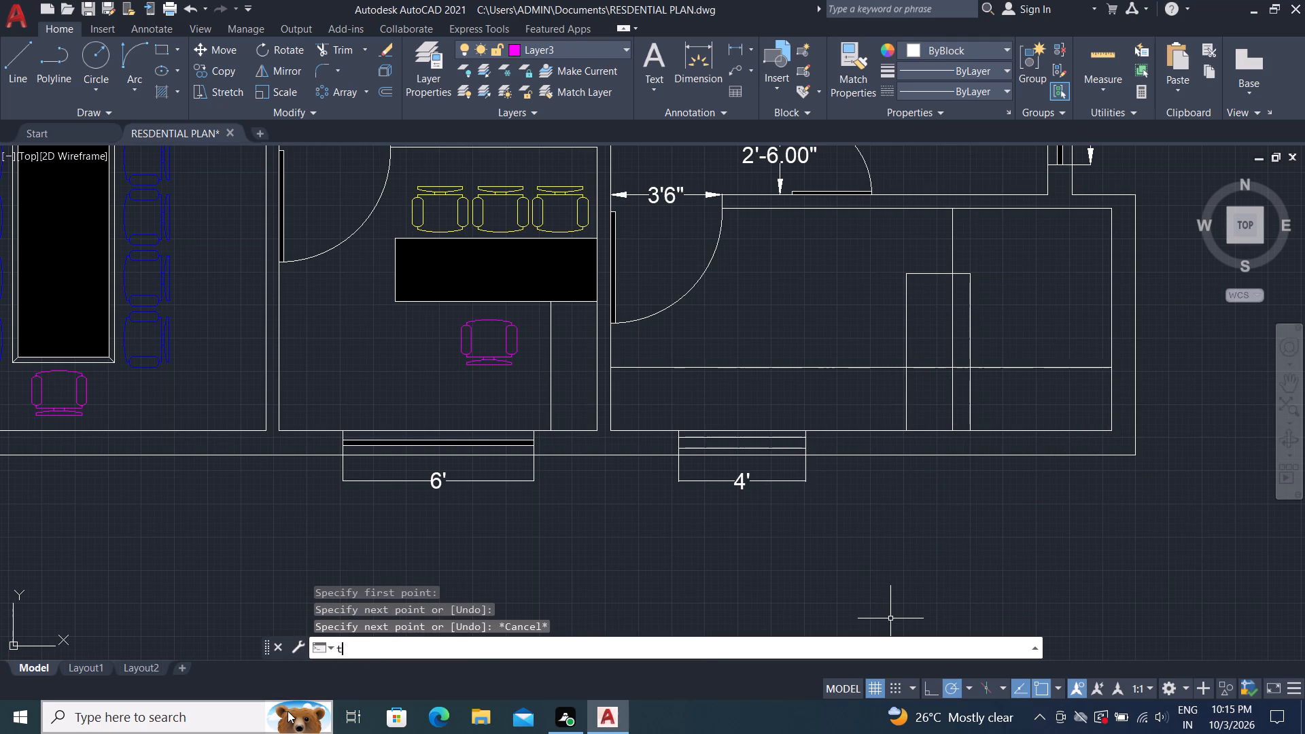
key(space)
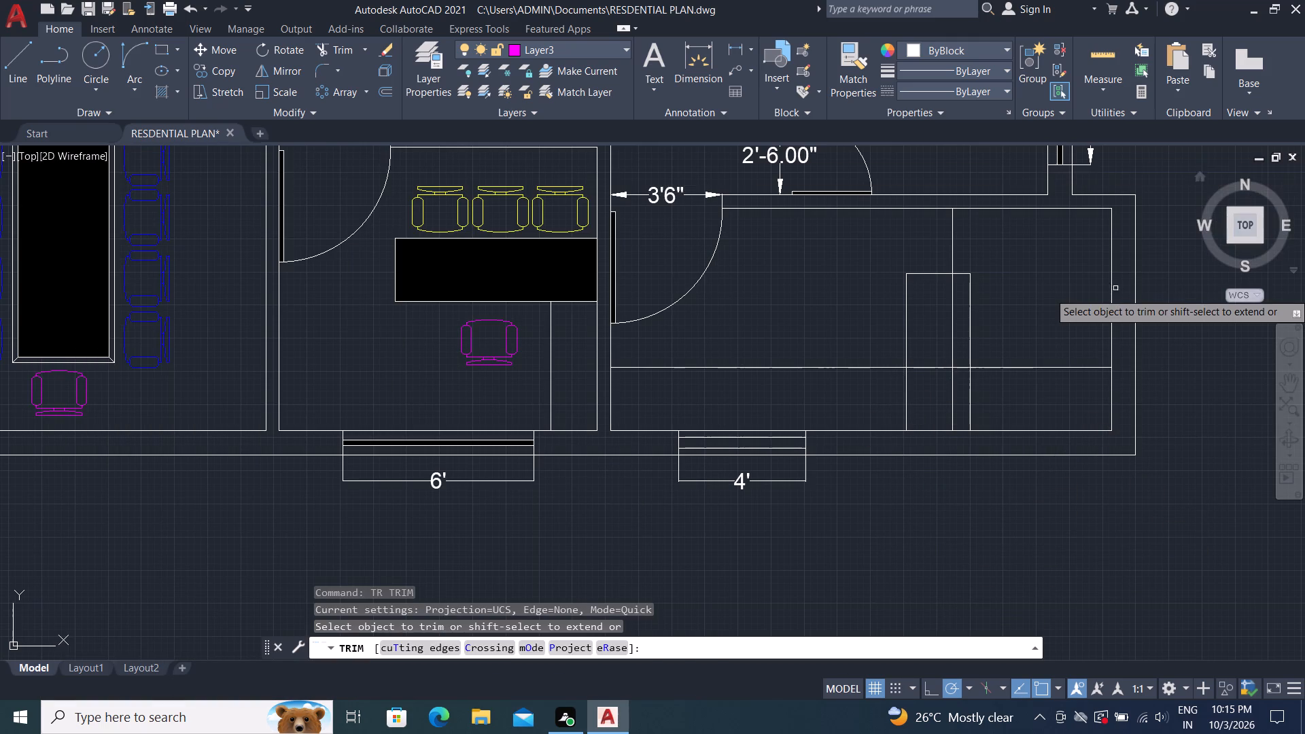
click(957, 262)
click(941, 249)
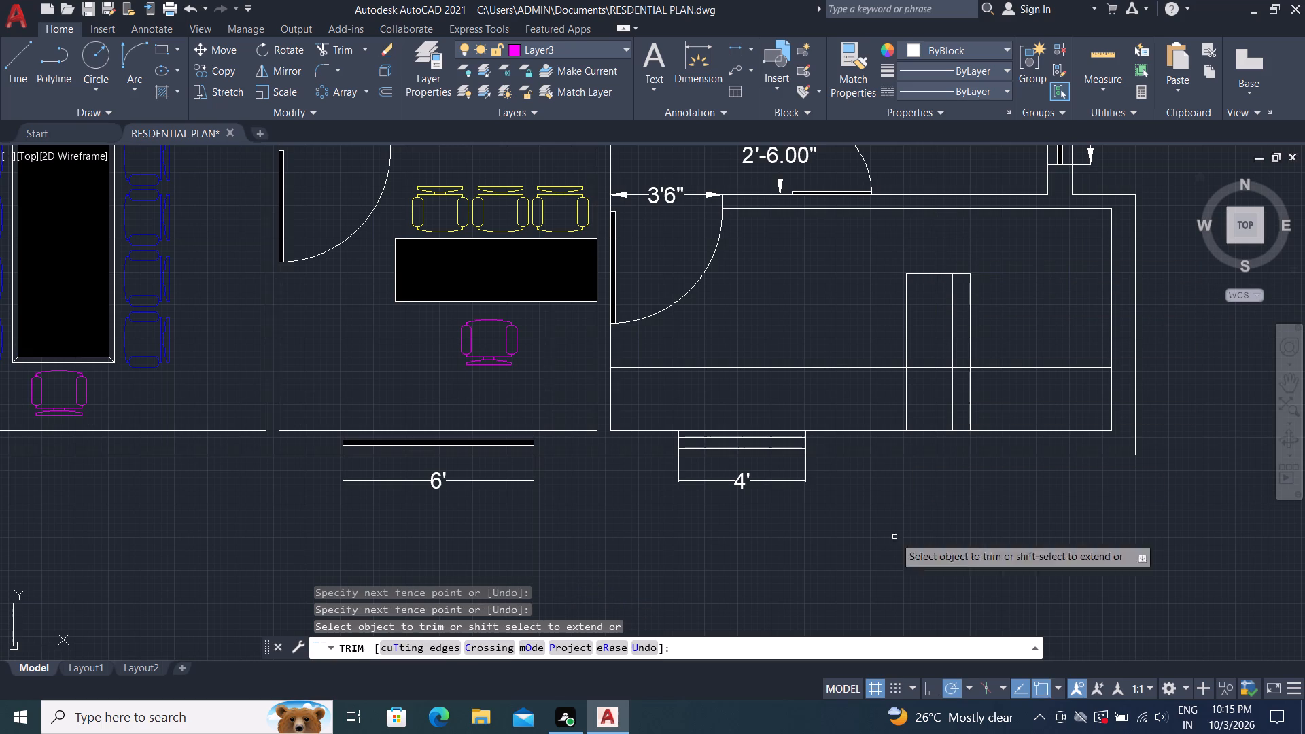
key(ctrl+z)
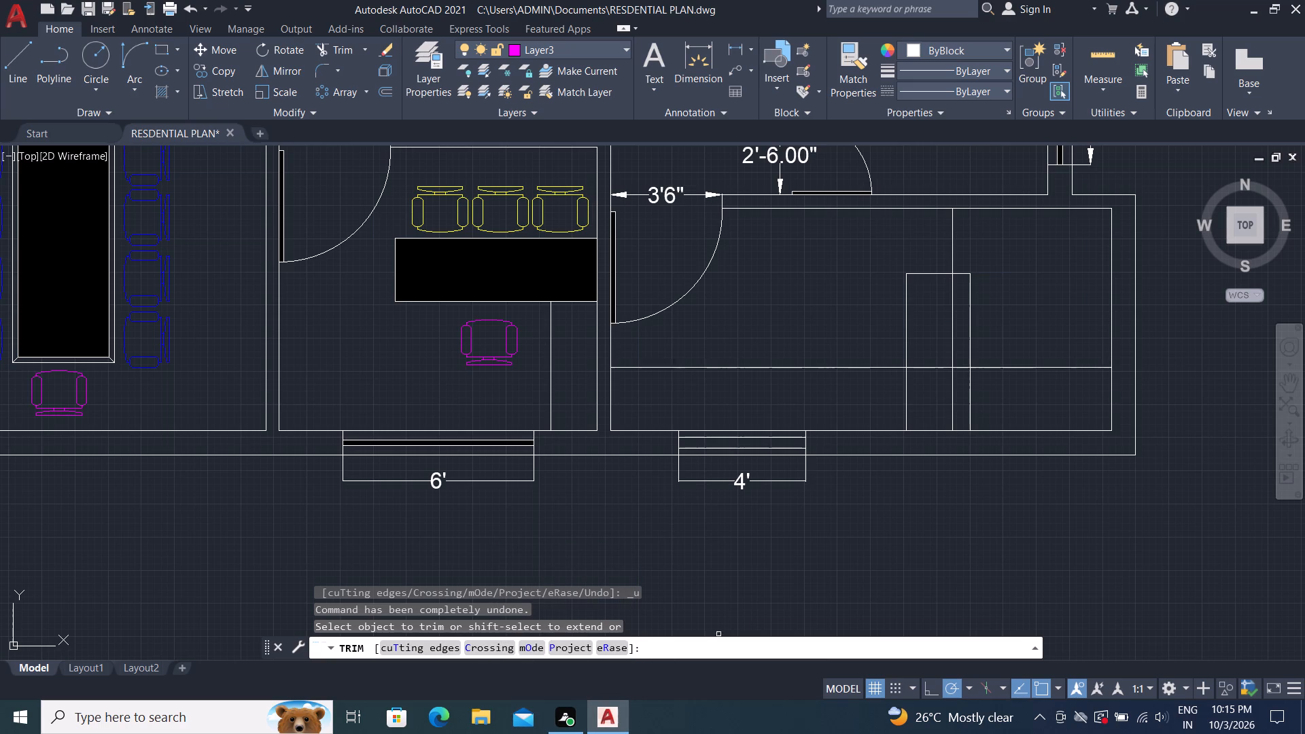
click(981, 369)
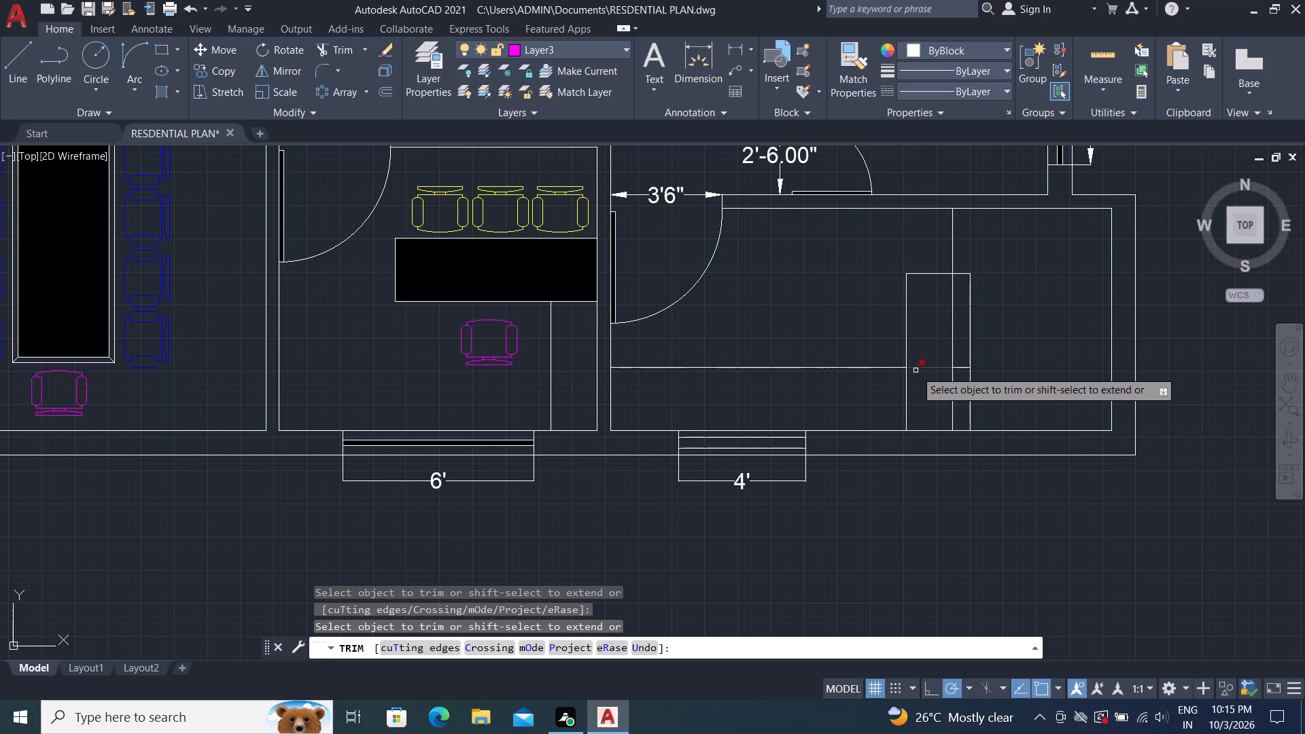
click(905, 383)
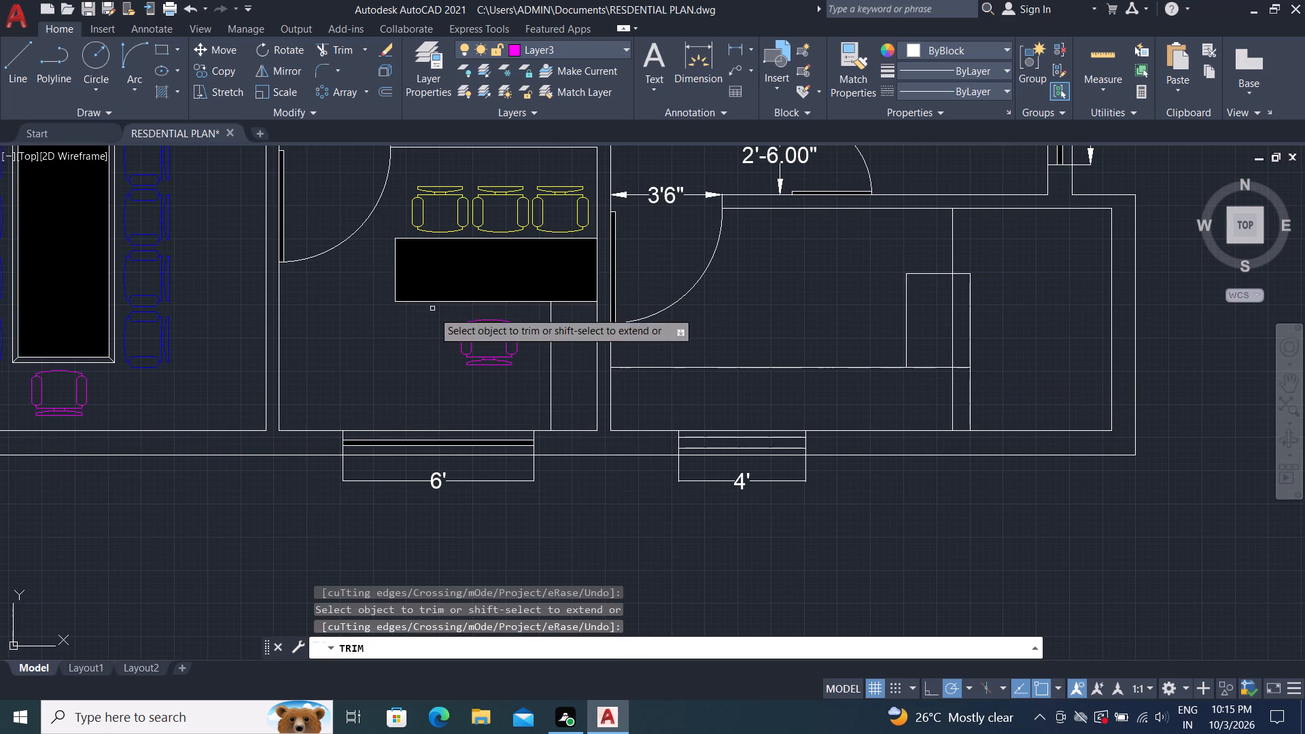
click(961, 367)
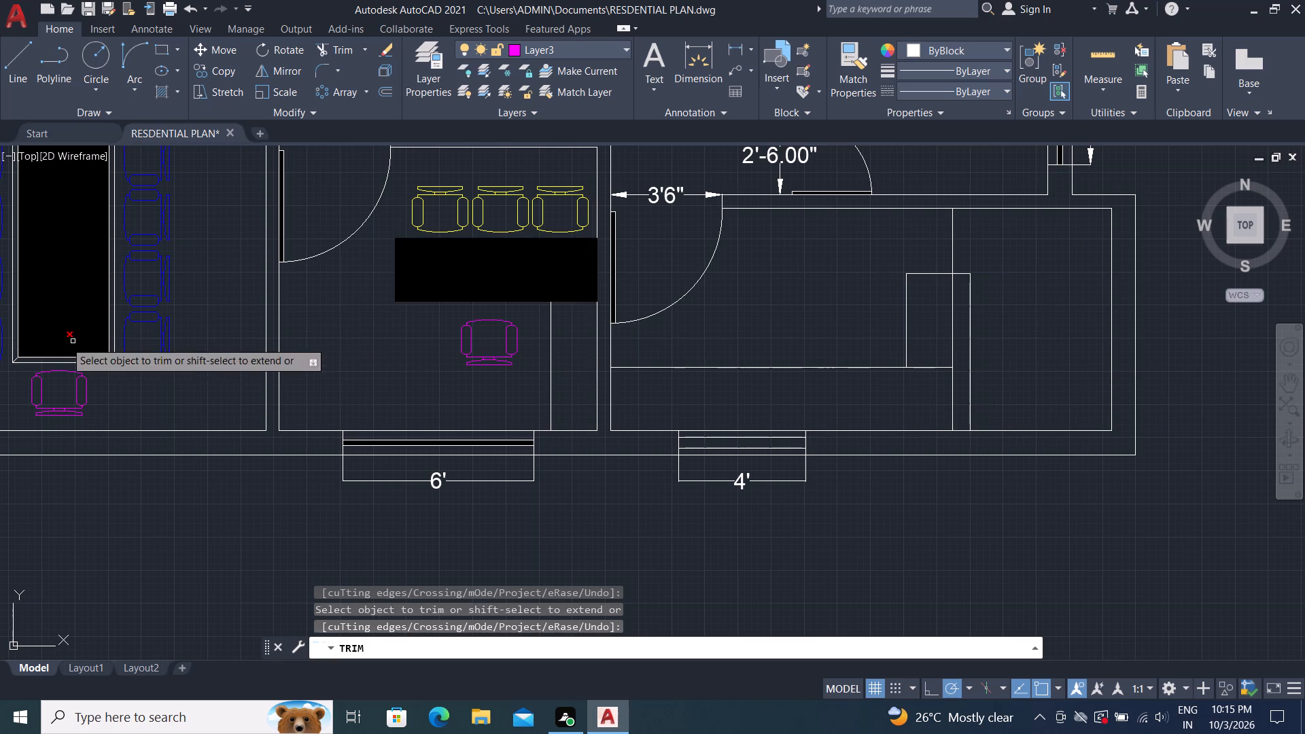
click(923, 366)
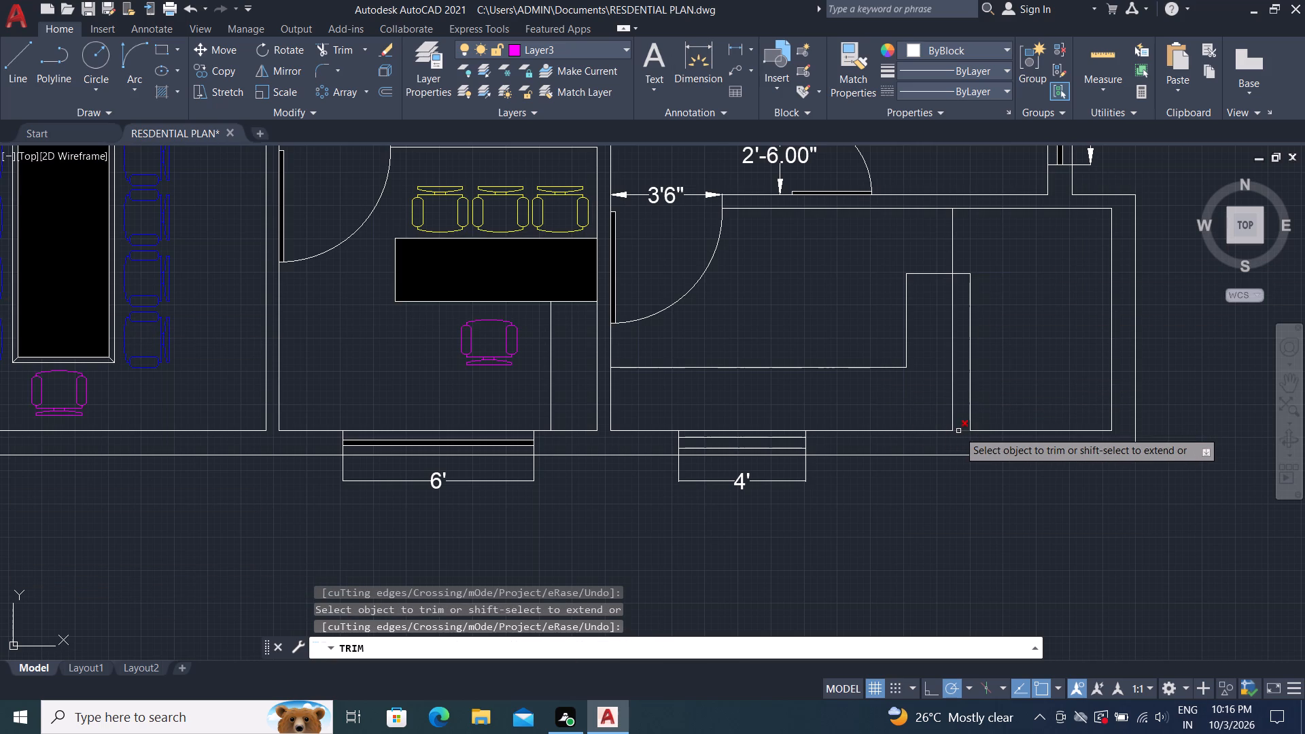
click(956, 431)
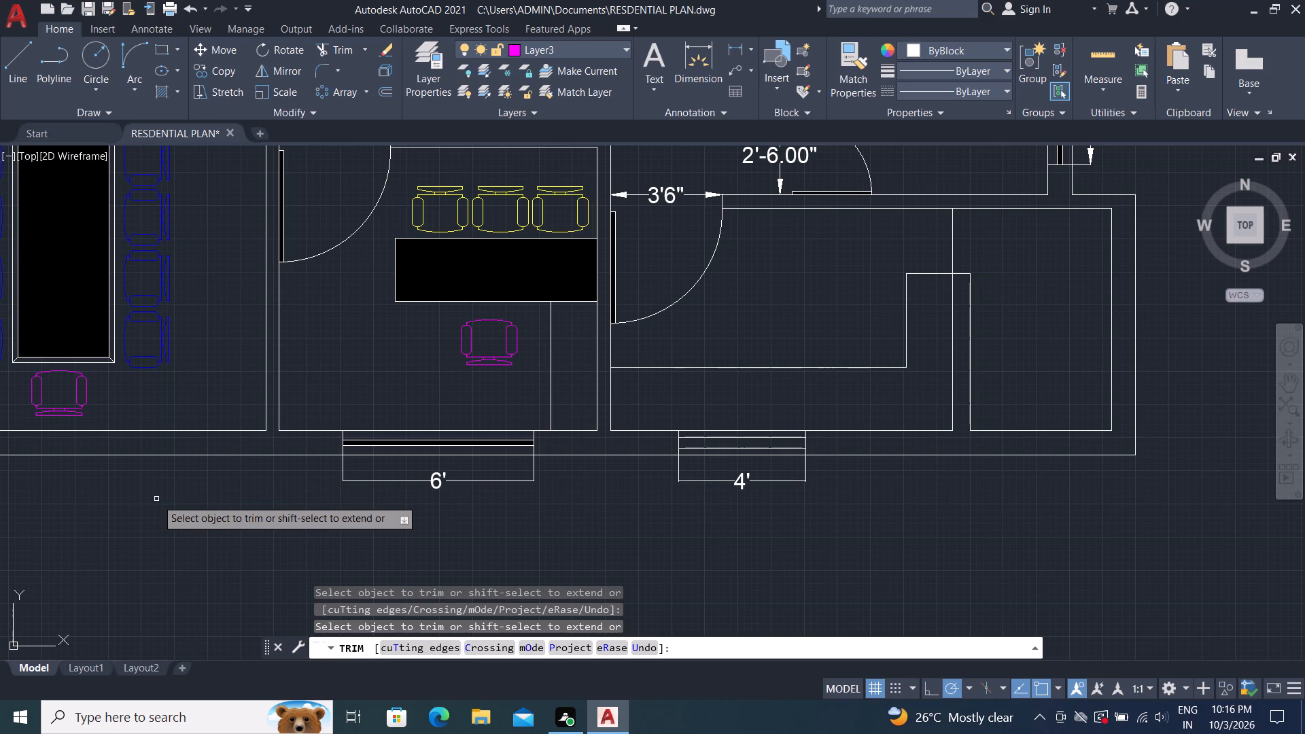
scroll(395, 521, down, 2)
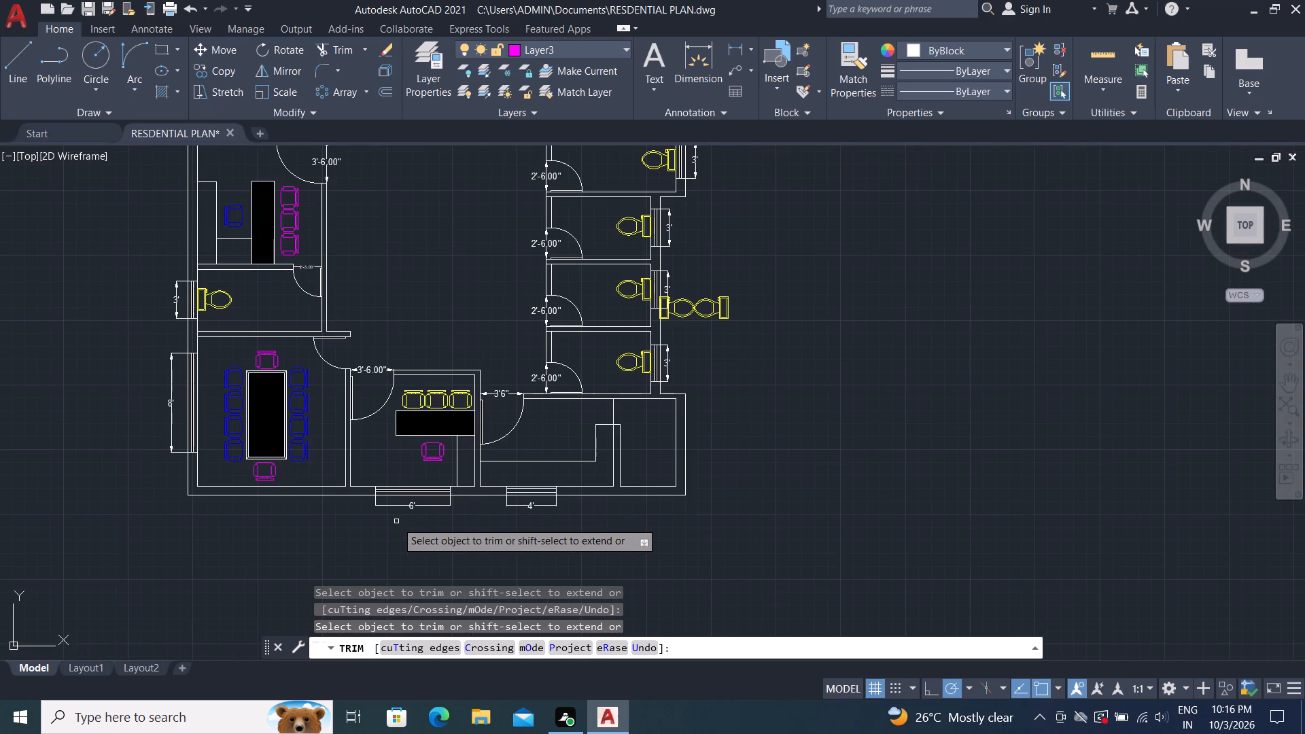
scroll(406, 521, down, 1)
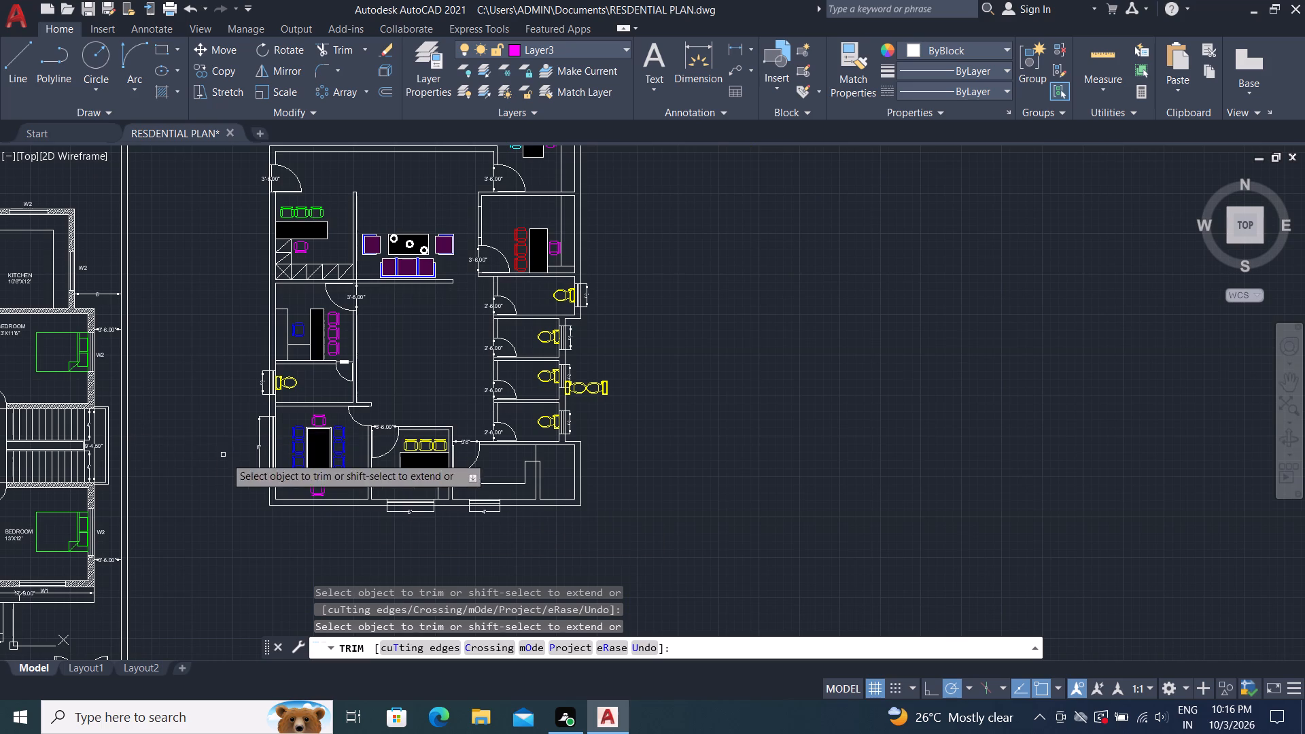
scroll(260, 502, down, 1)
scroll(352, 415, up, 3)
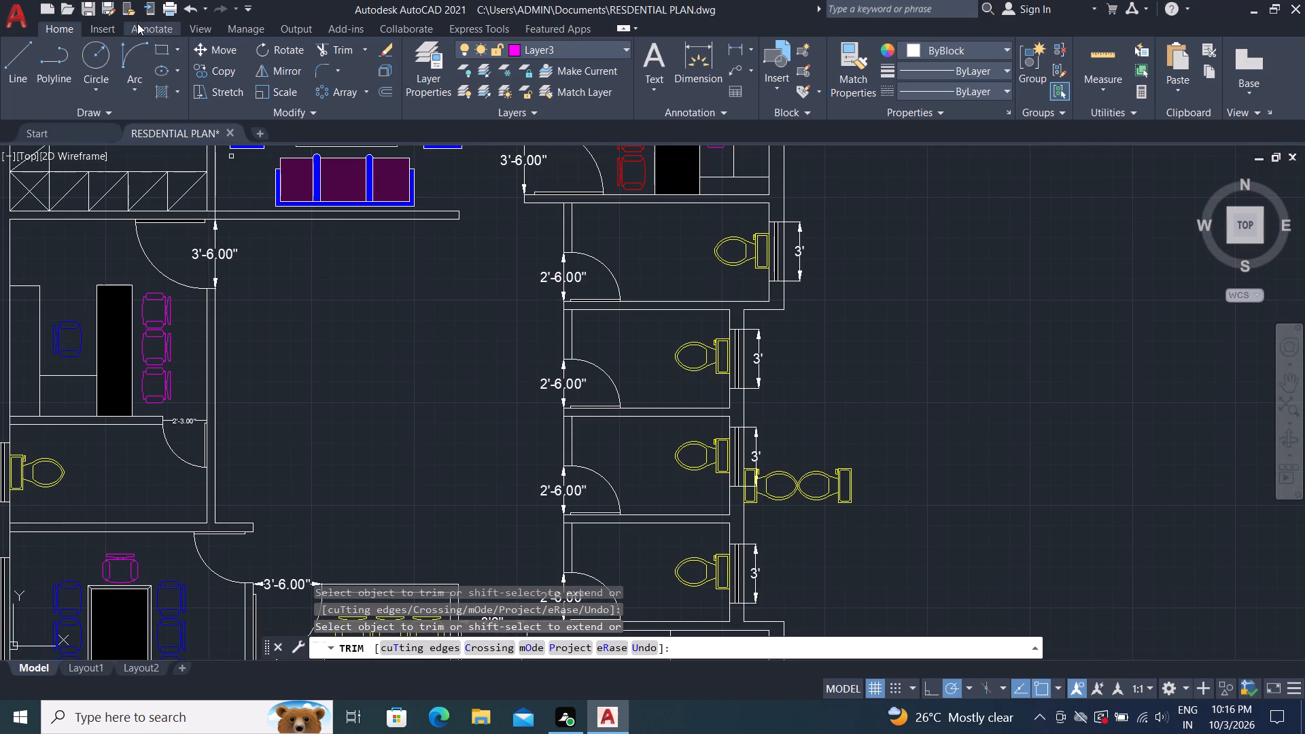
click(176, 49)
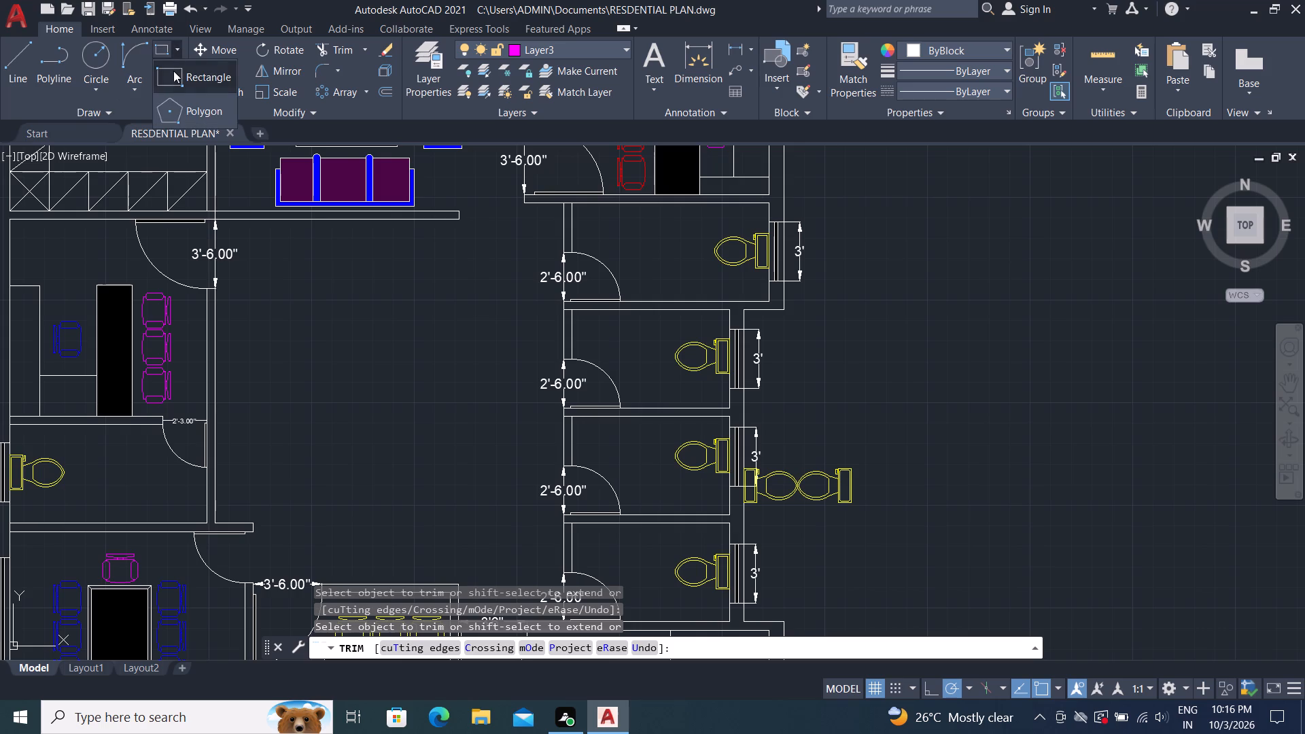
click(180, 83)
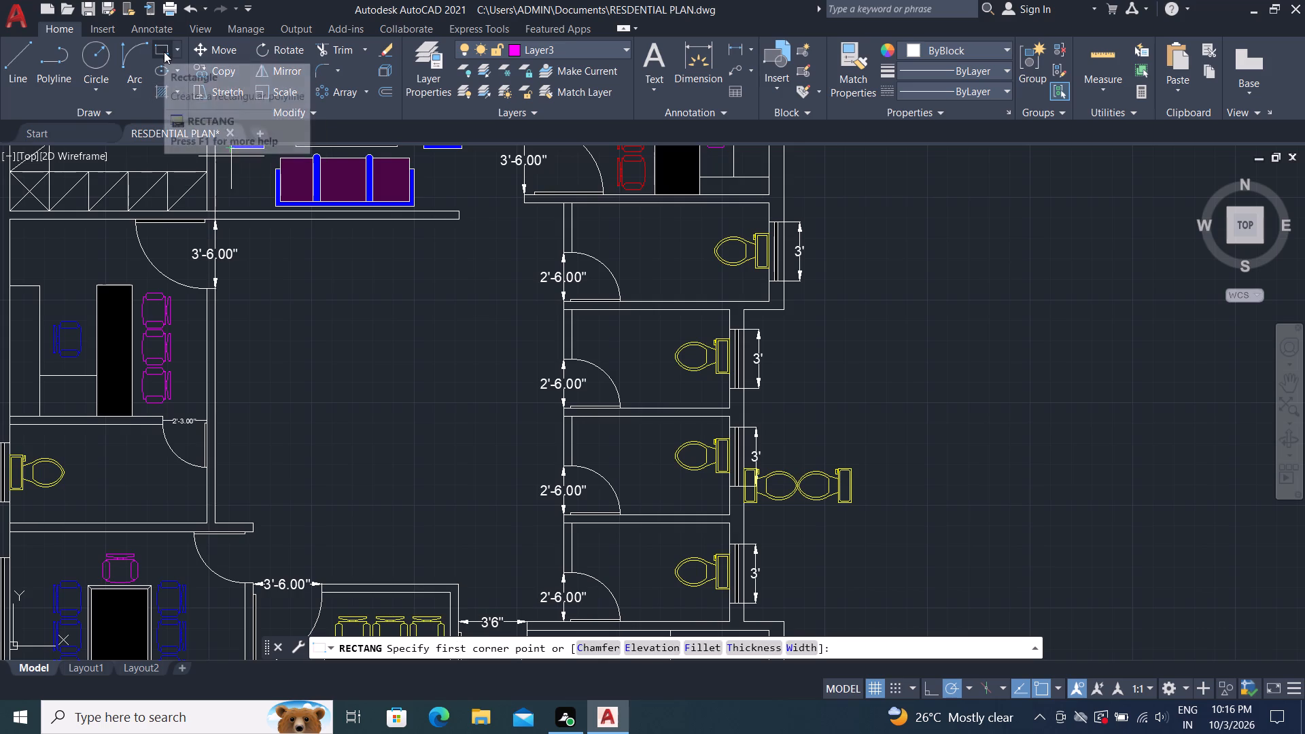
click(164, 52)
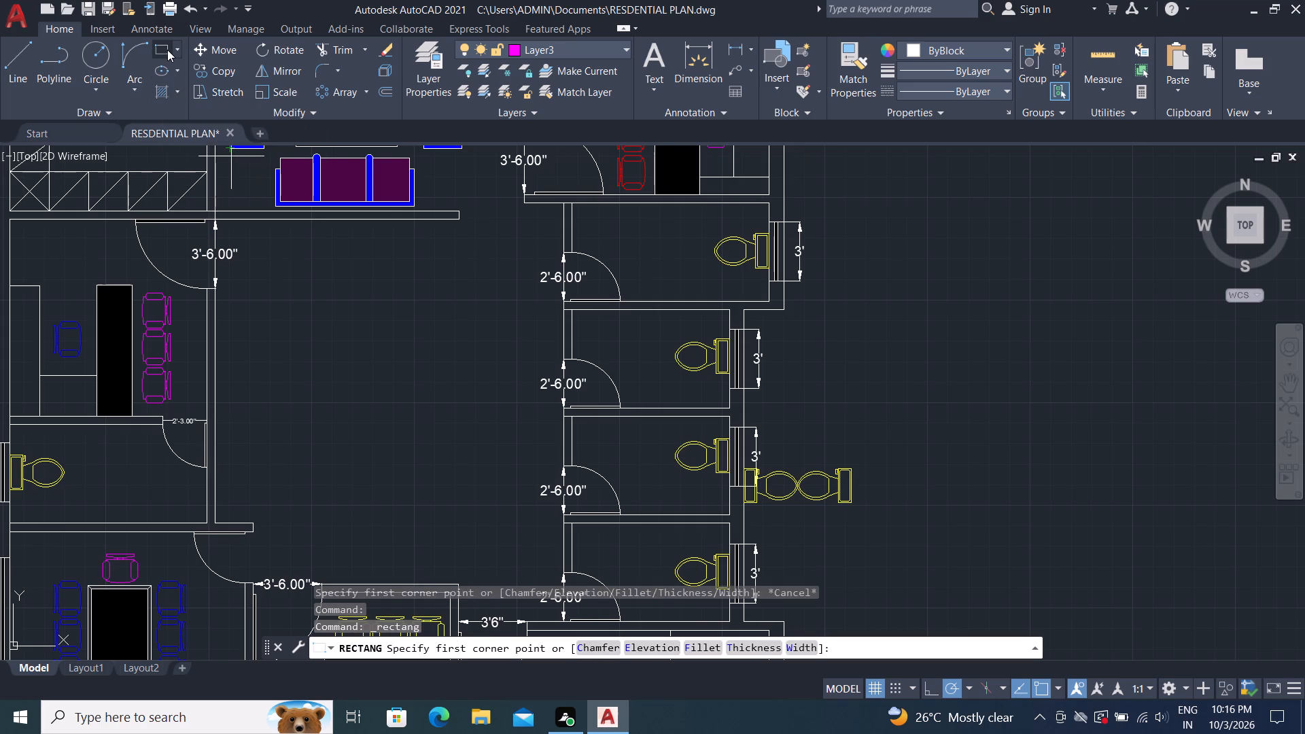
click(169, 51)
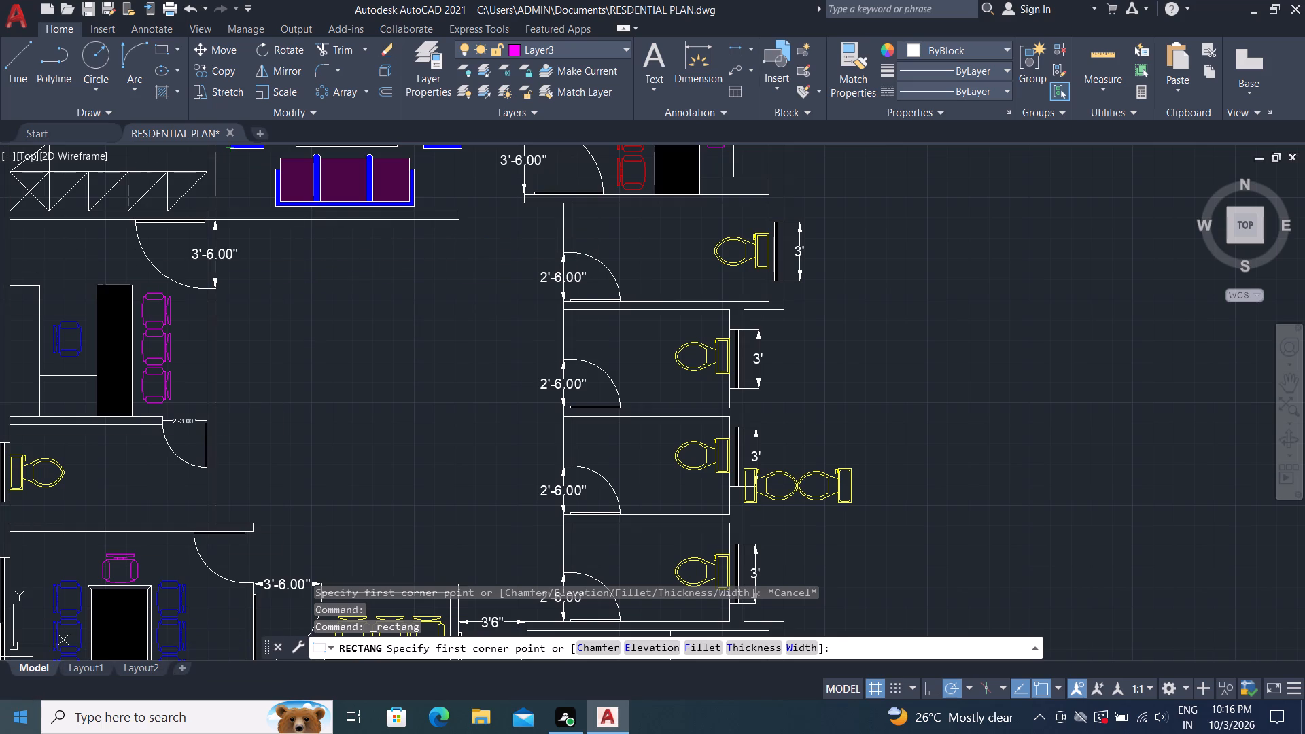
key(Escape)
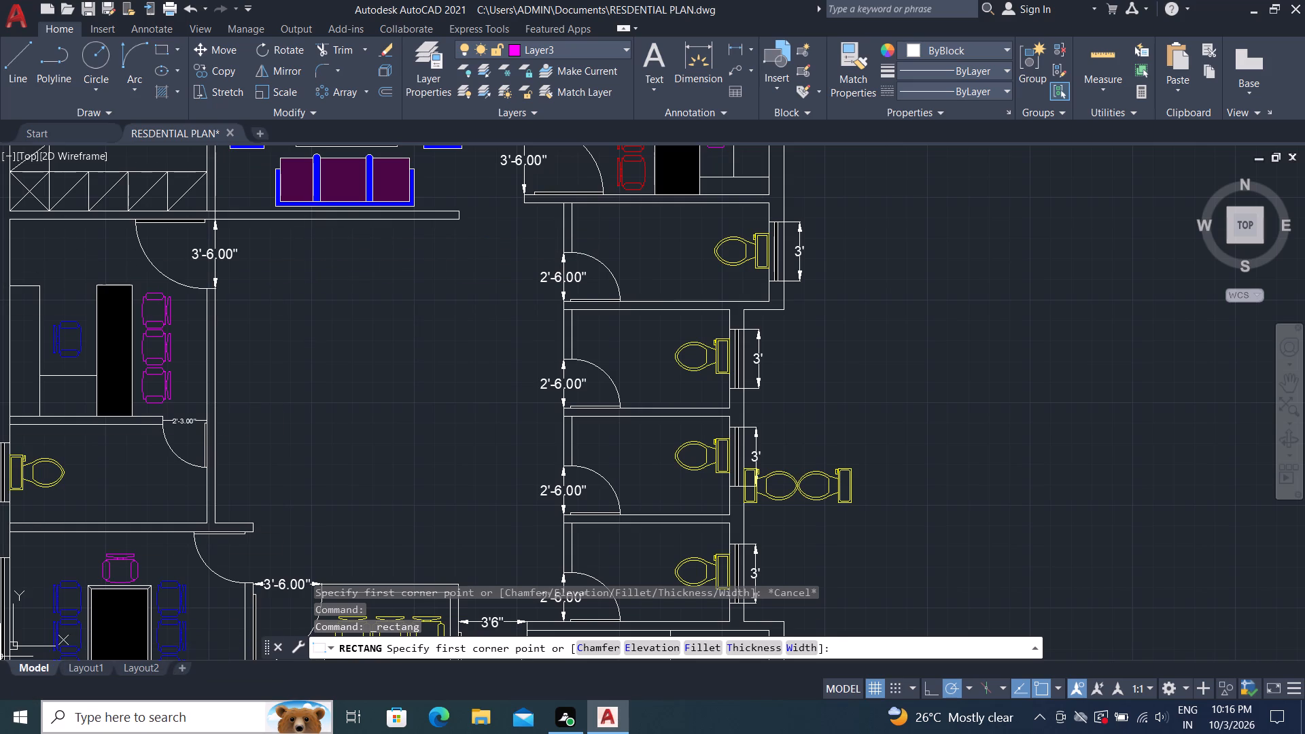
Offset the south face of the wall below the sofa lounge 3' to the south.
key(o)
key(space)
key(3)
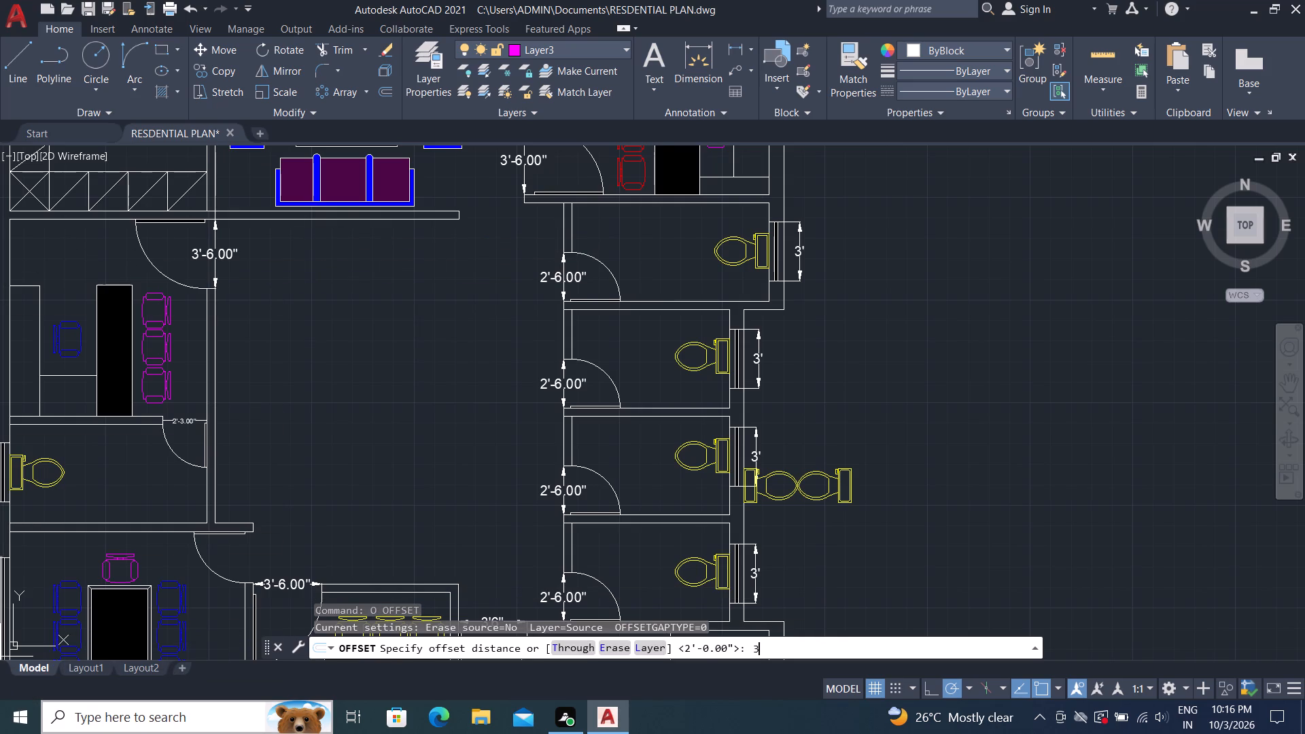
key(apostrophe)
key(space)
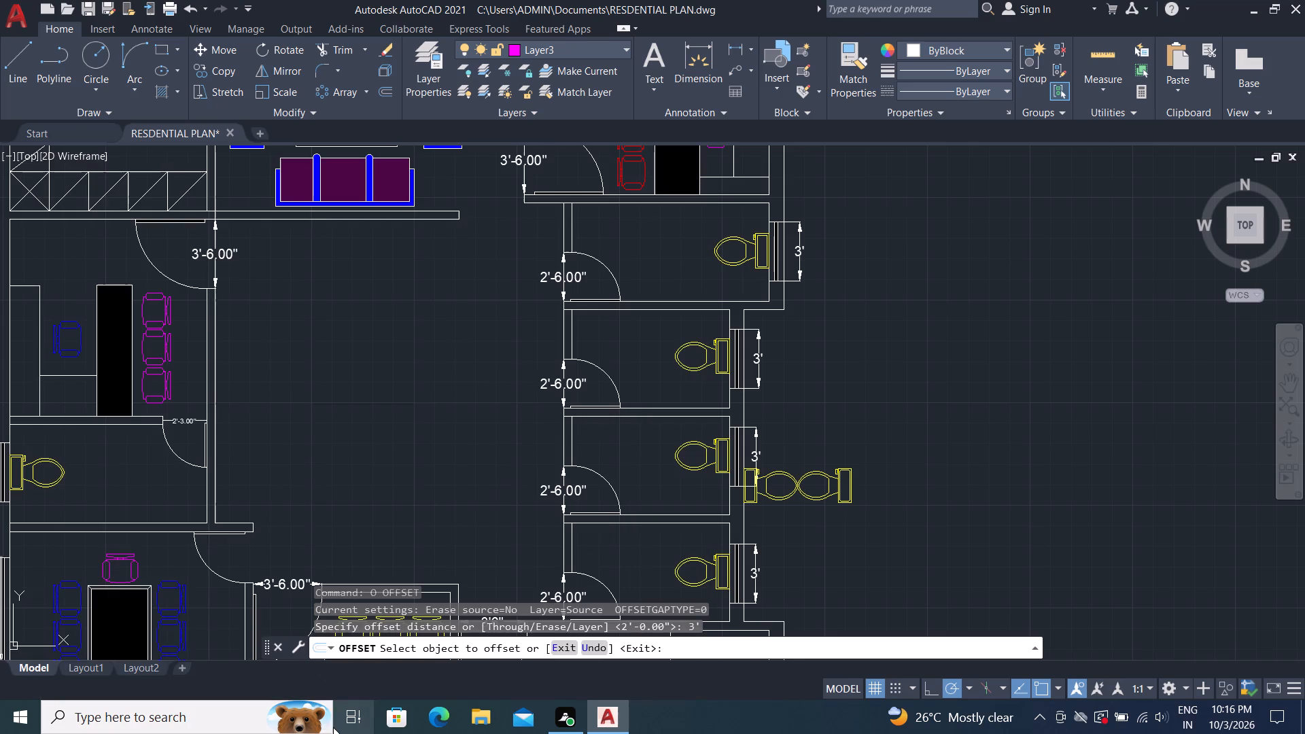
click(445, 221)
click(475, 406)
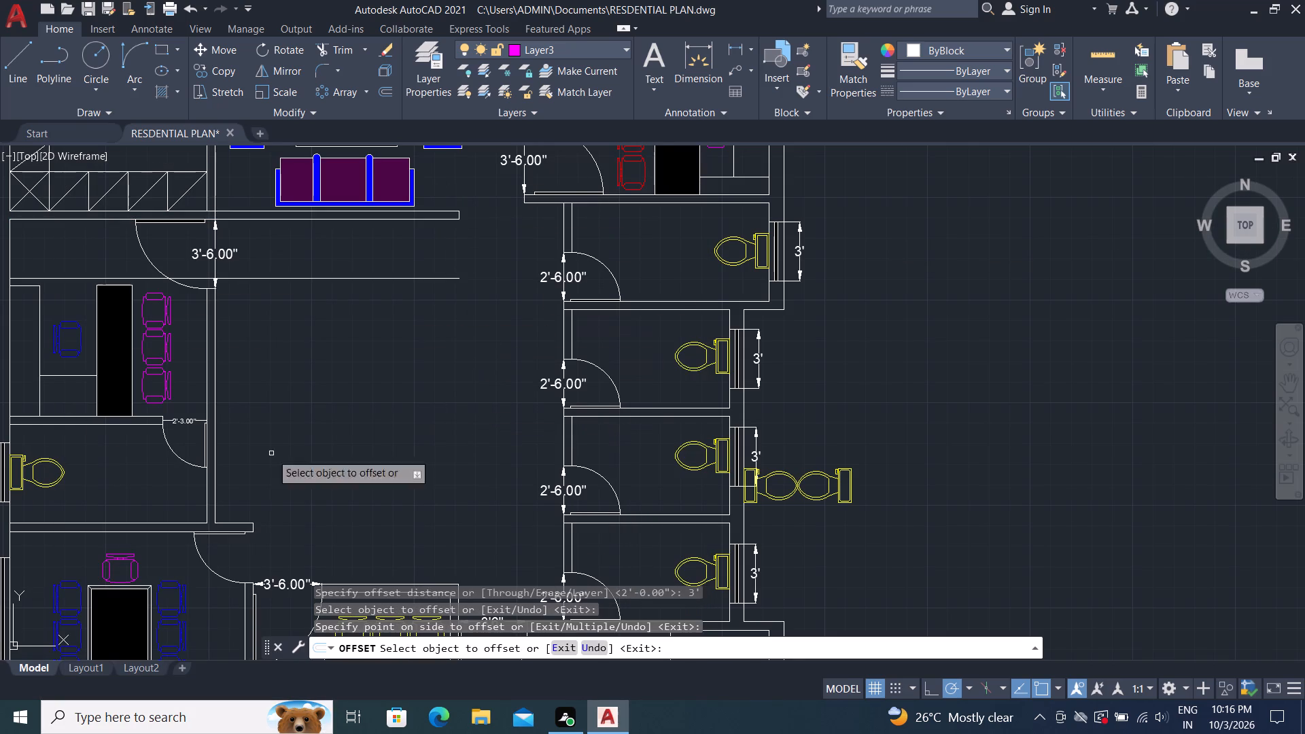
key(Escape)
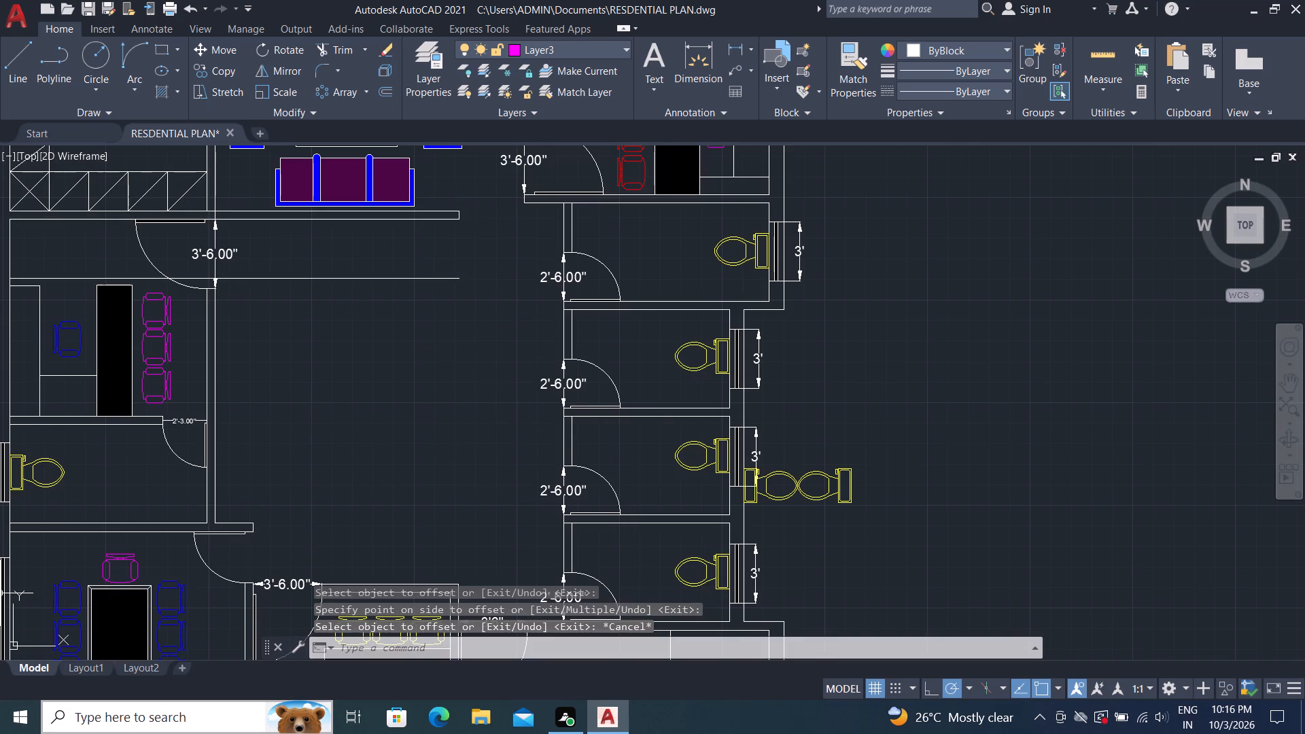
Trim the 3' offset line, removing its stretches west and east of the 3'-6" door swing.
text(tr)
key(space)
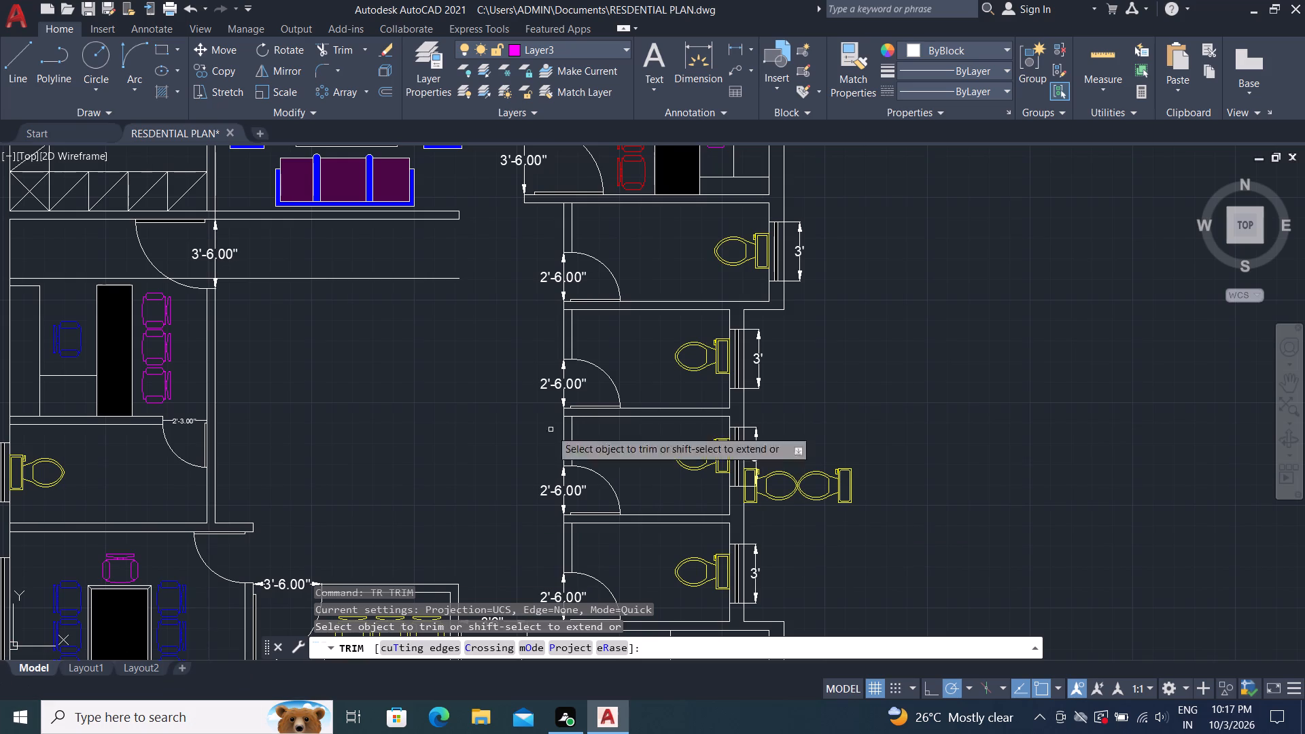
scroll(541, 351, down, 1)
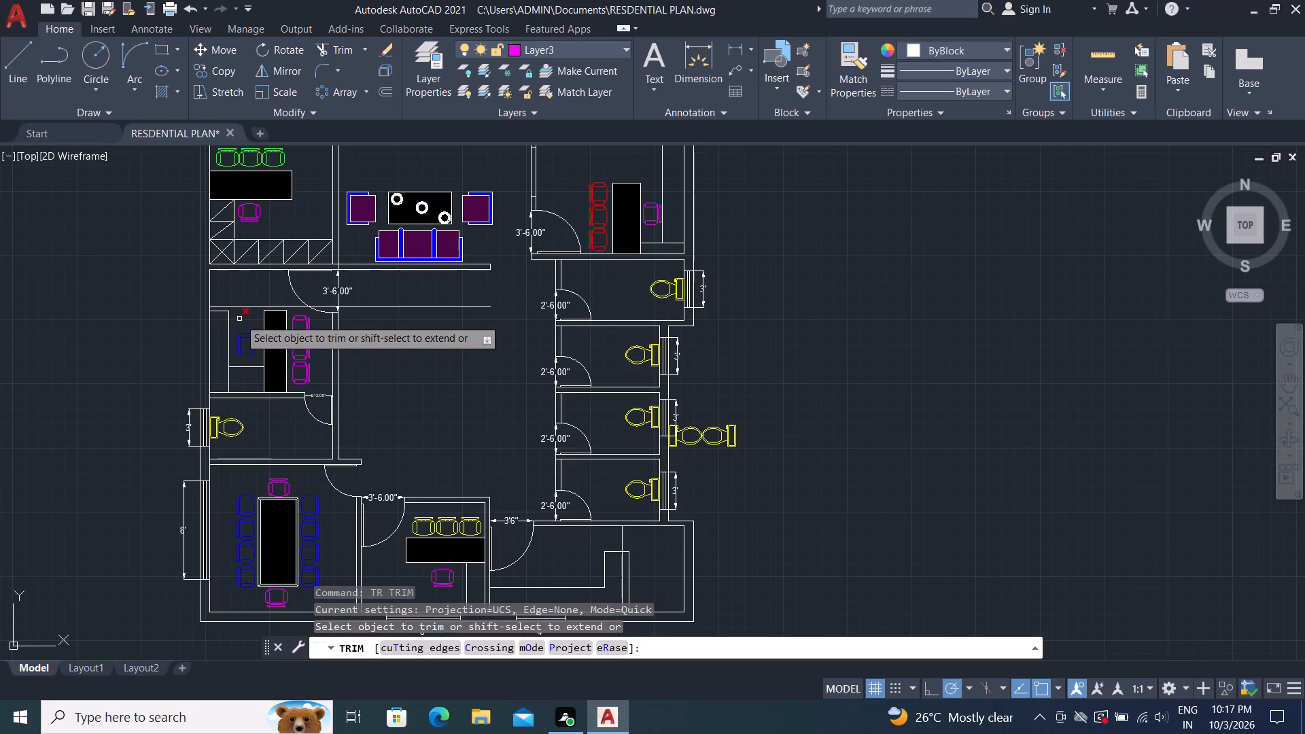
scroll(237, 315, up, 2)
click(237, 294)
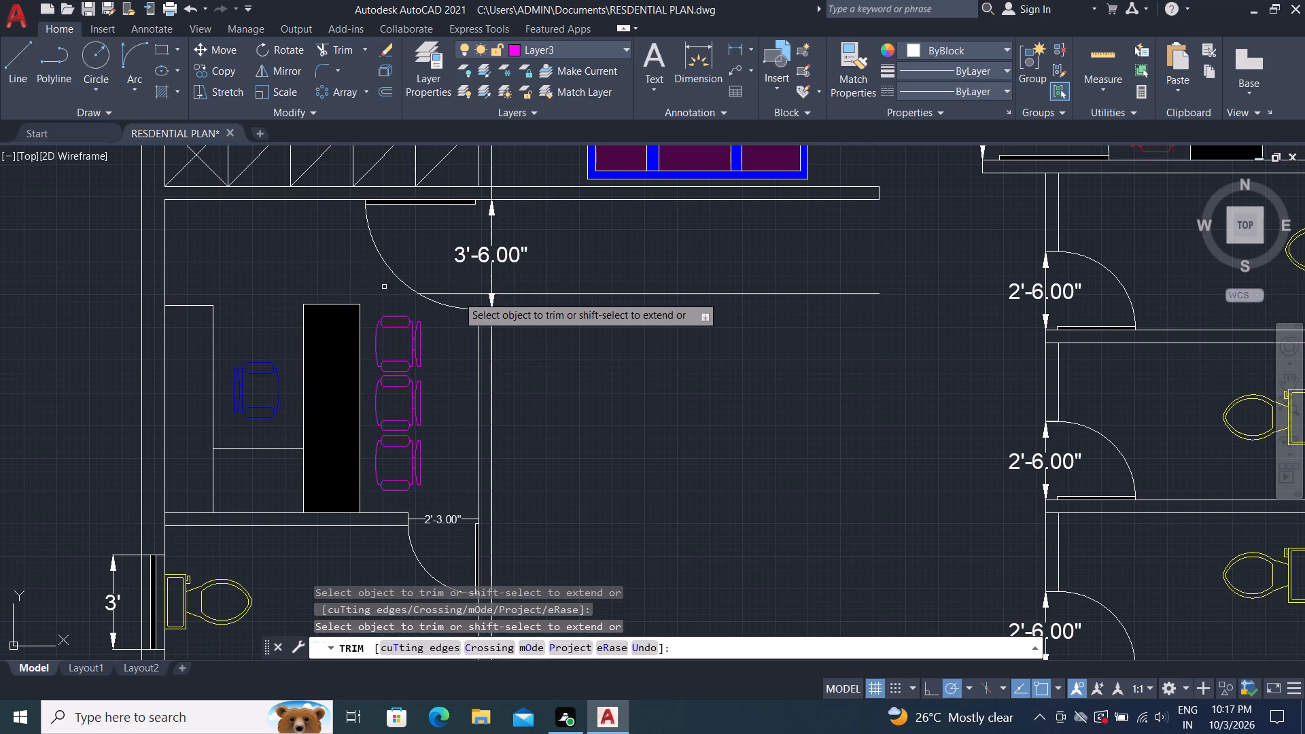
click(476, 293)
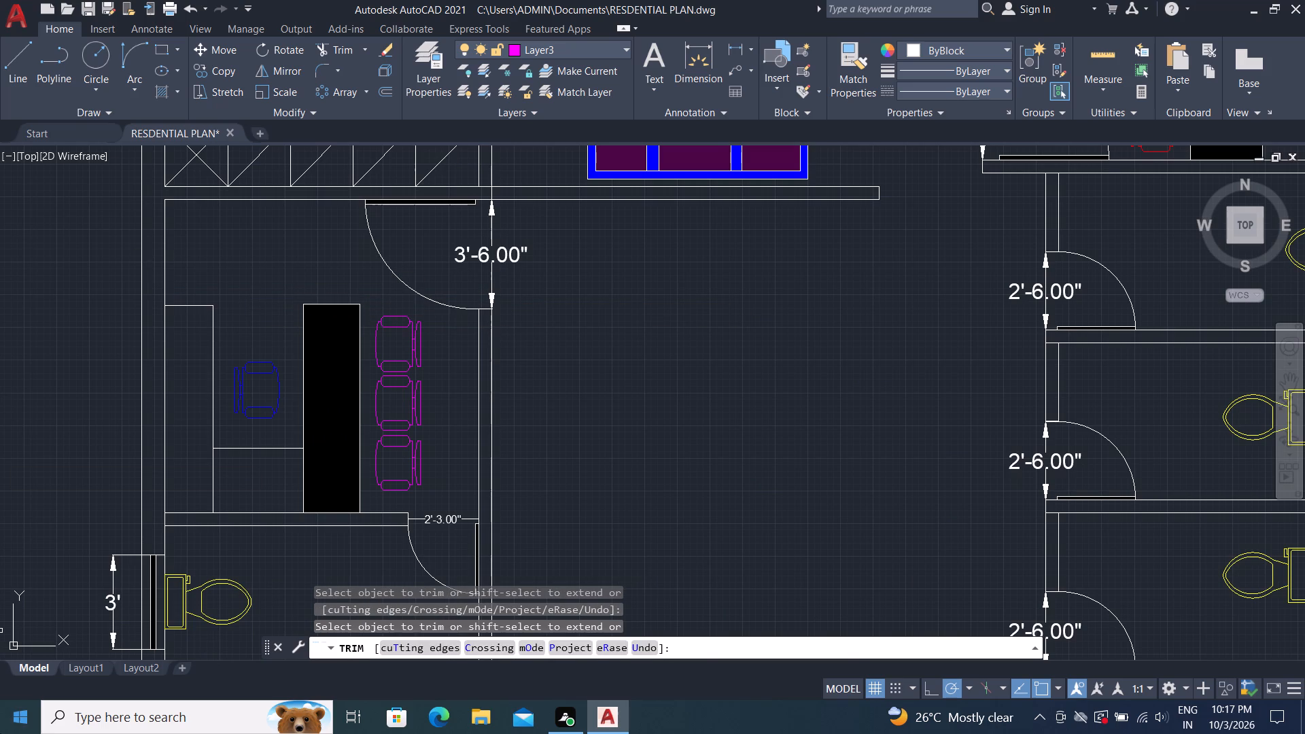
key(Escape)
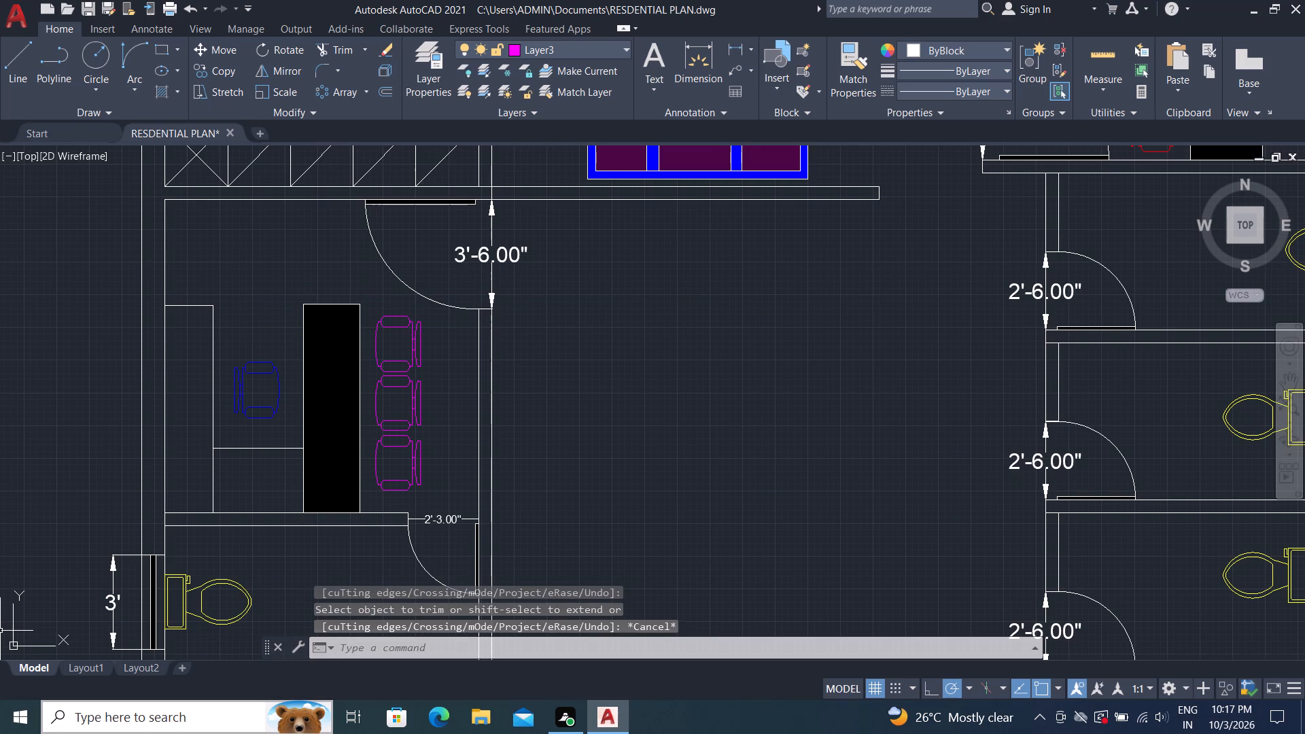
Offset the south face of the wall below the sofa lounge 3' south into the central hall.
text(o)
key(space)
key(space)
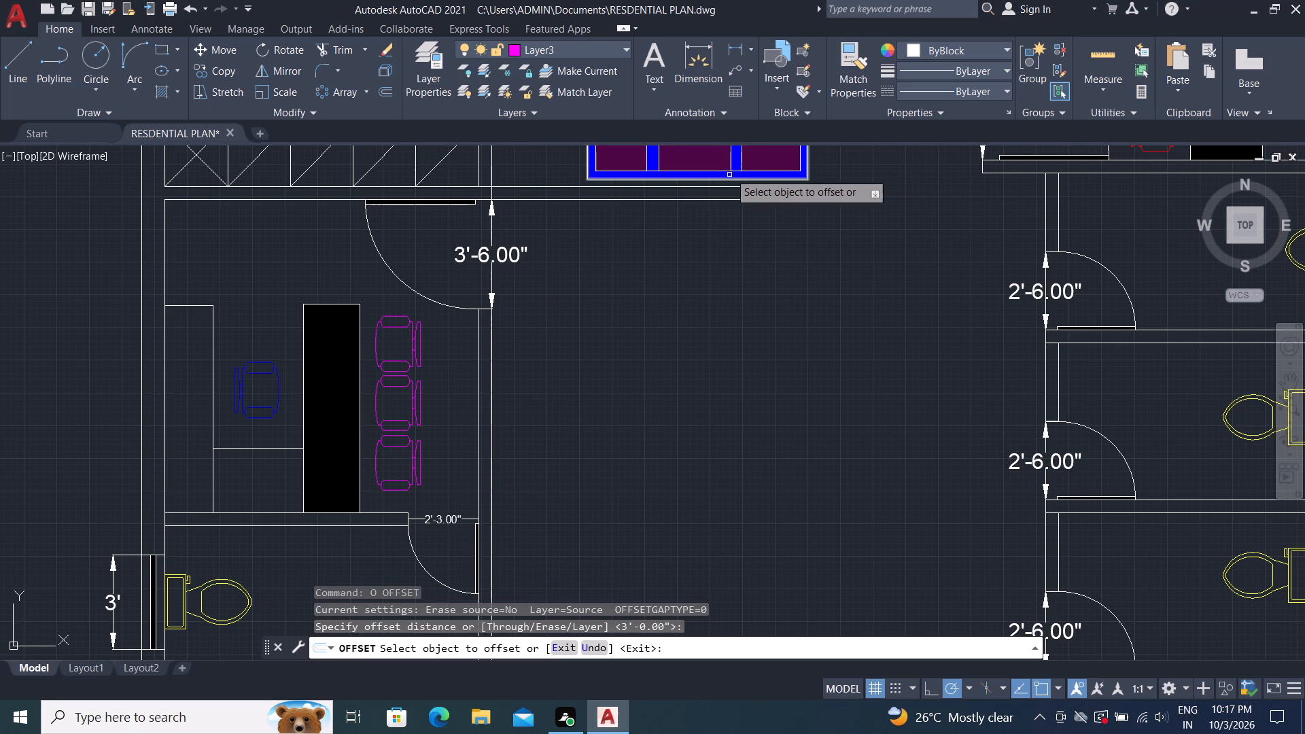
click(738, 198)
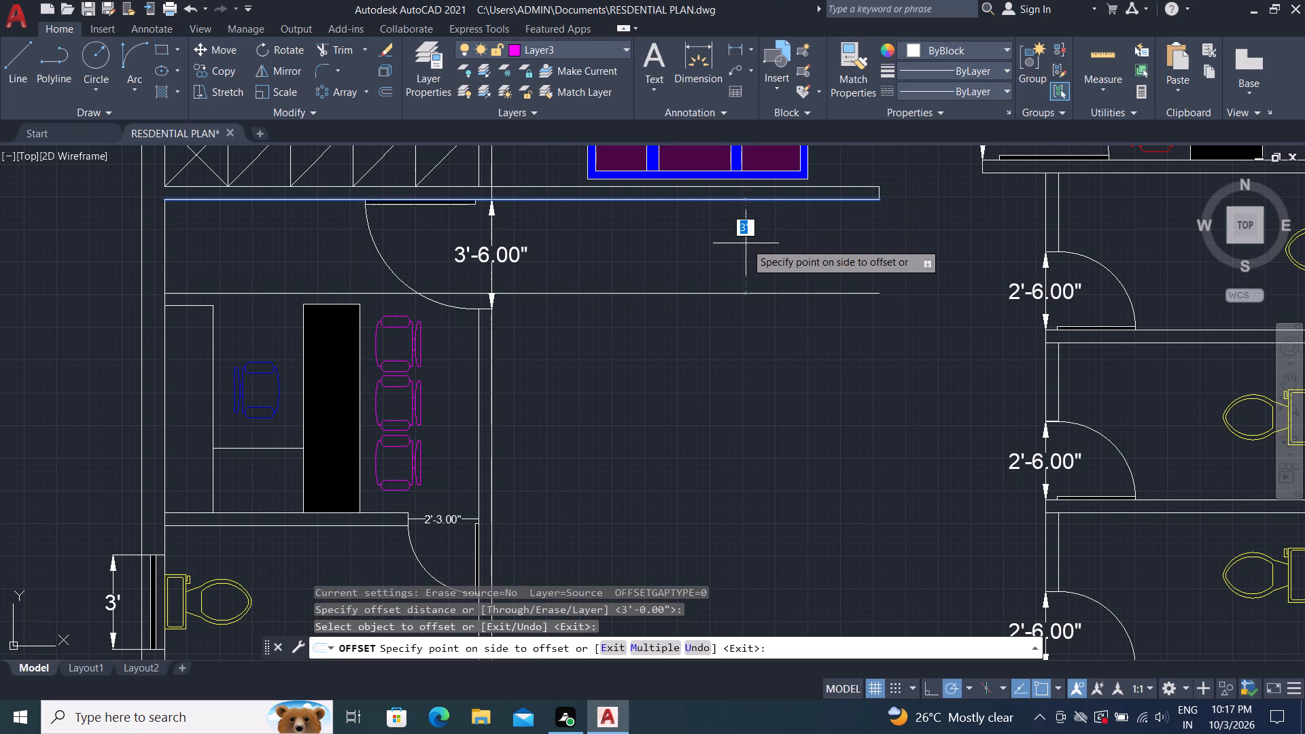
click(745, 243)
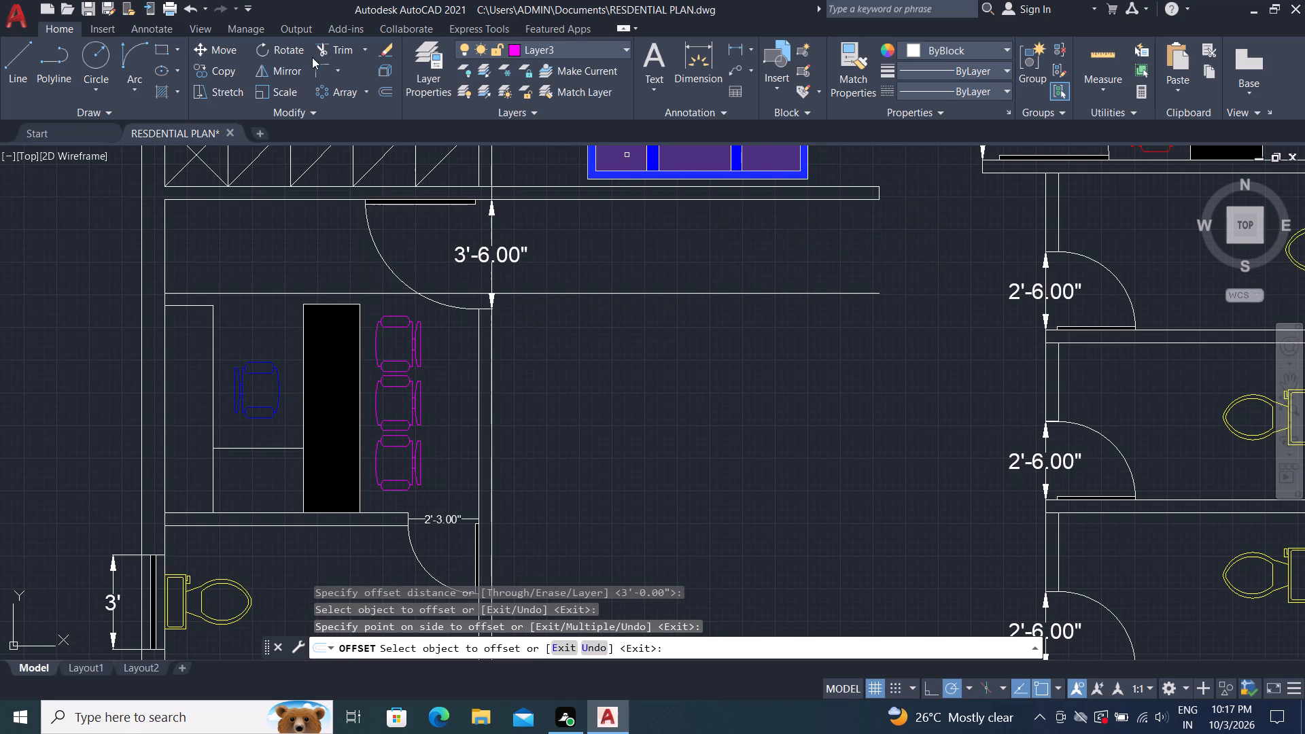
Trim away the part of the 3' offset line west of the door swing, inside the adjoining office room.
click(321, 42)
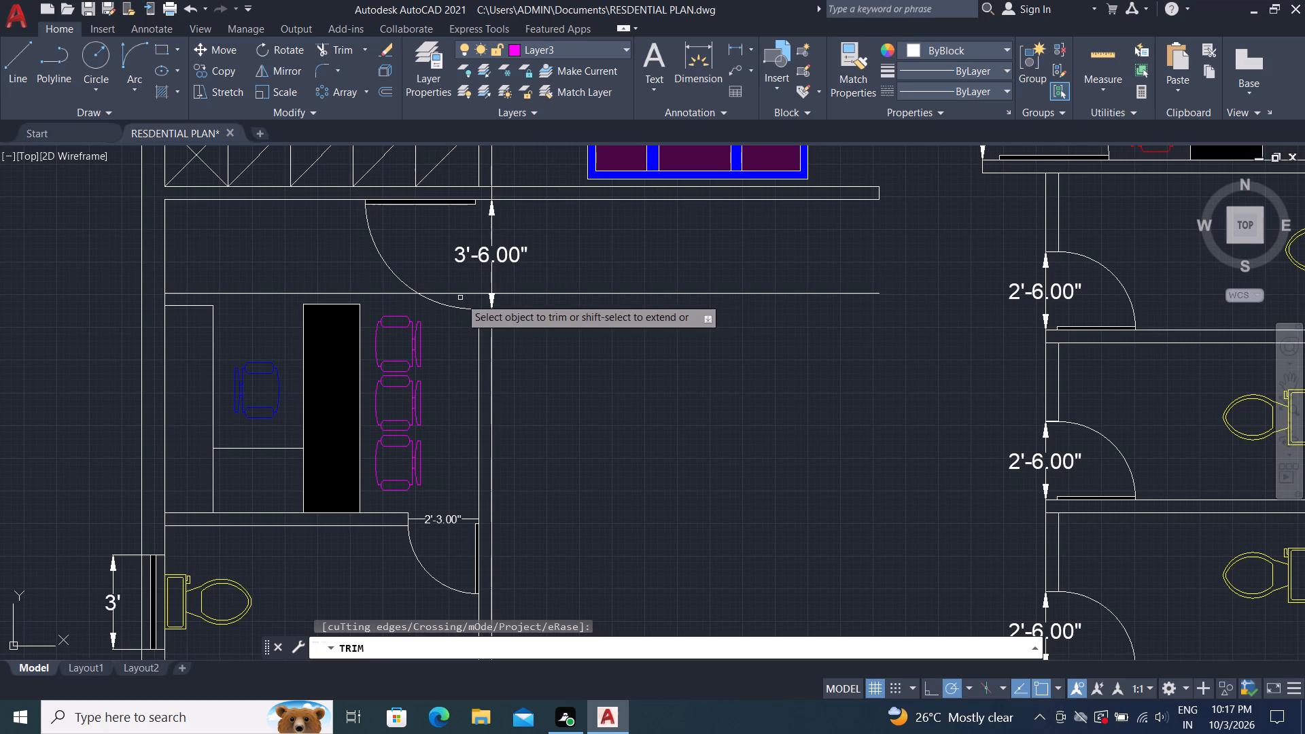
click(387, 292)
scroll(493, 292, up, 5)
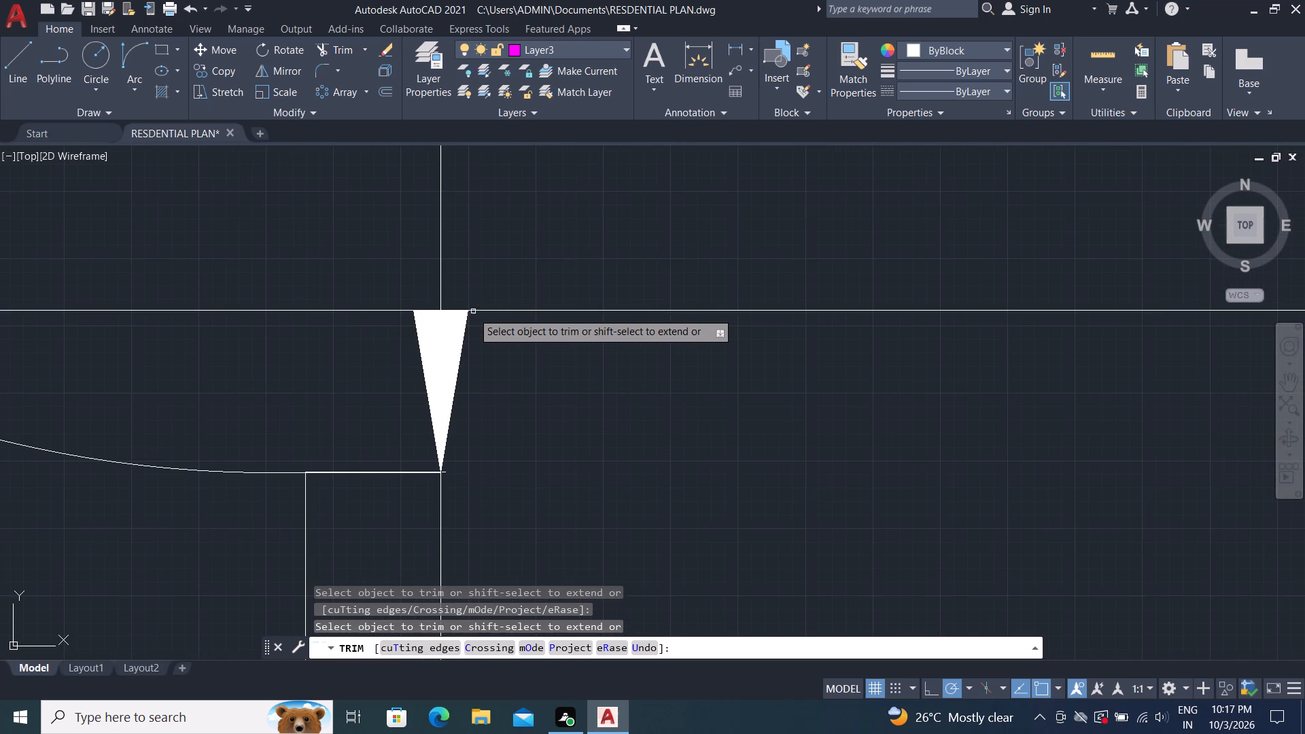
scroll(472, 312, up, 3)
scroll(457, 359, down, 5)
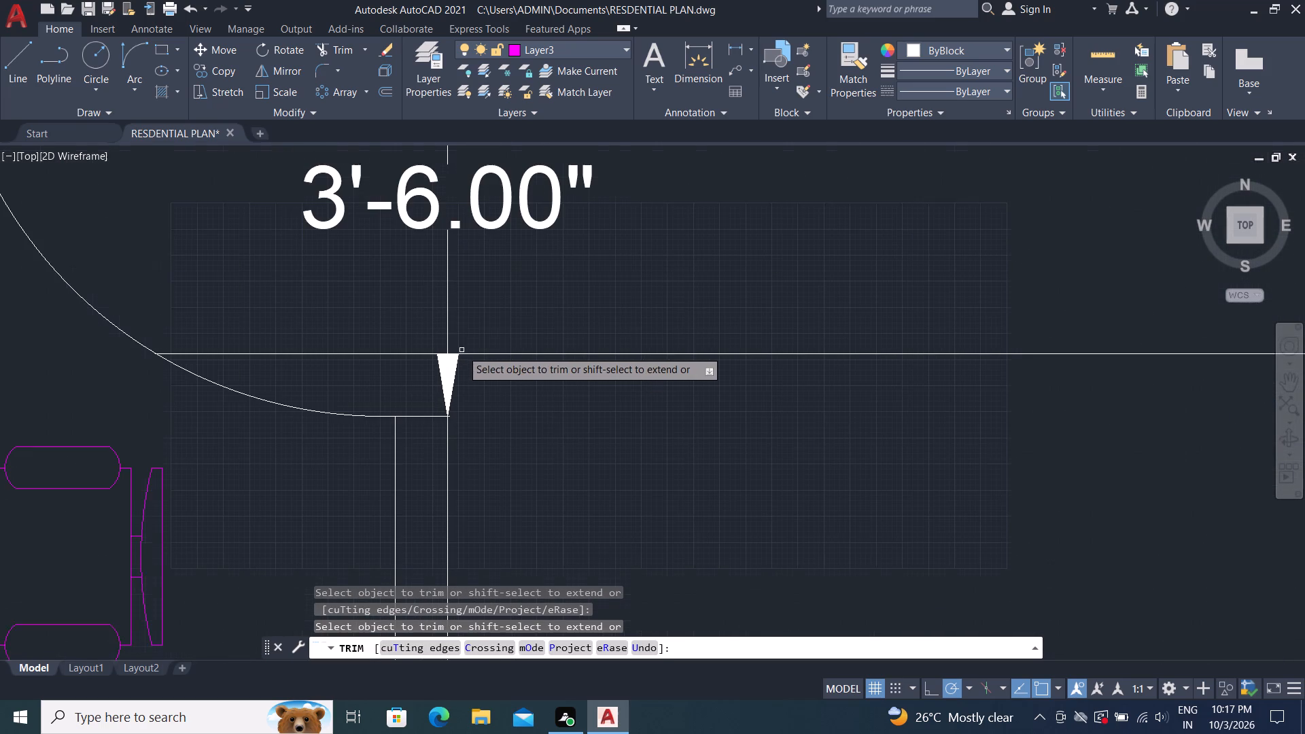
scroll(466, 285, down, 1)
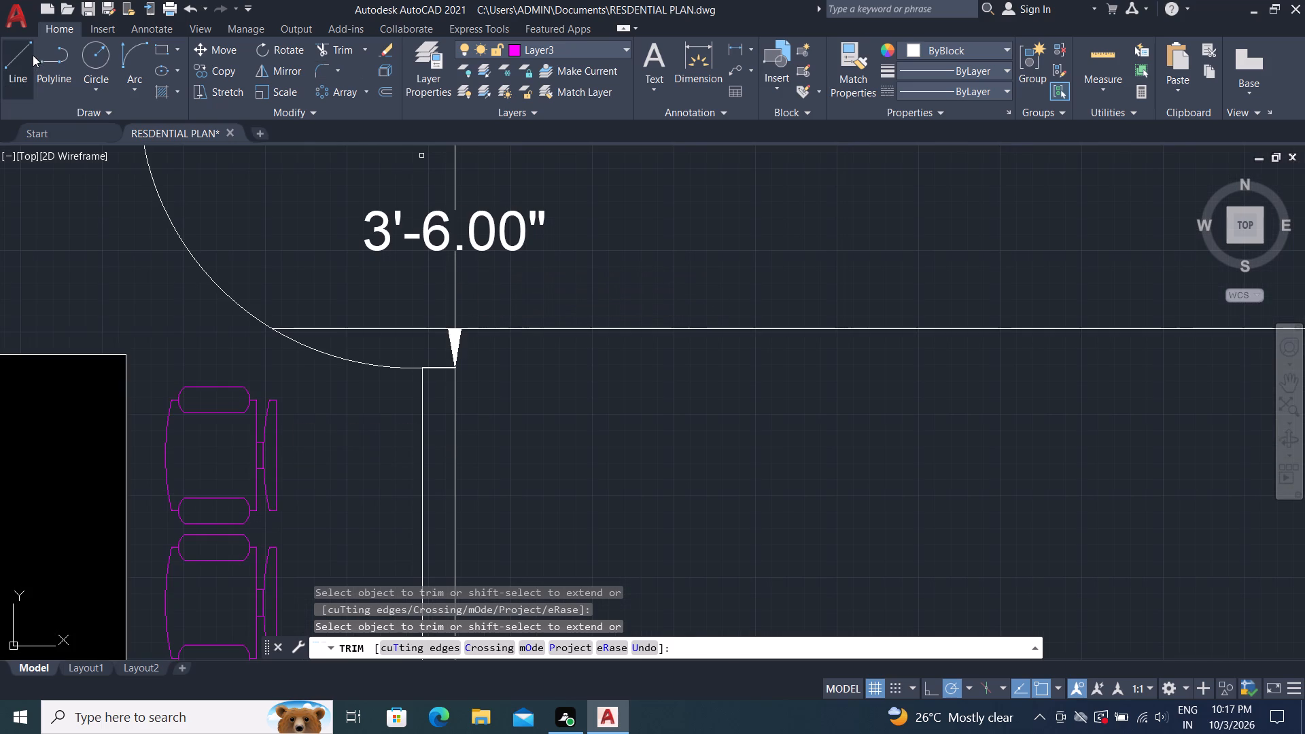
Draw a short cutting line across the offset line just east of the 3'-6" door, trim the offset line west of it, and remove the cutting line.
click(21, 50)
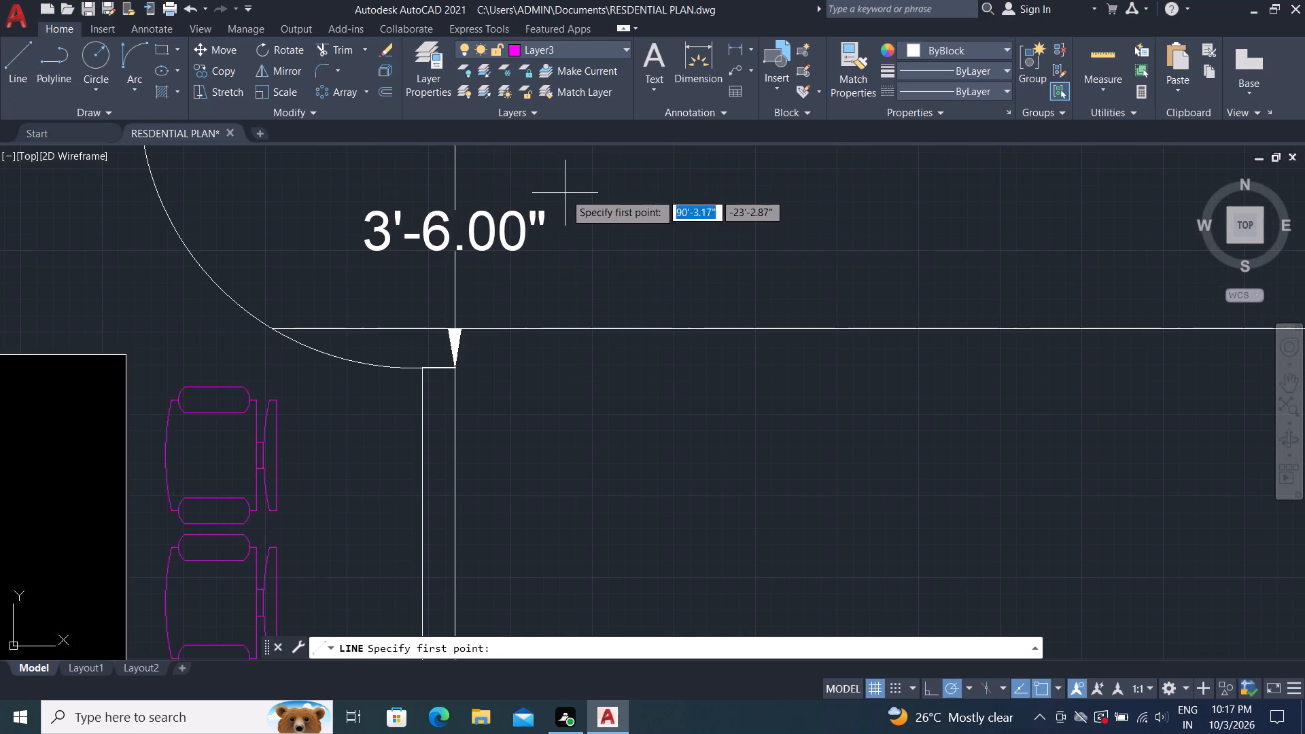
click(564, 190)
click(576, 388)
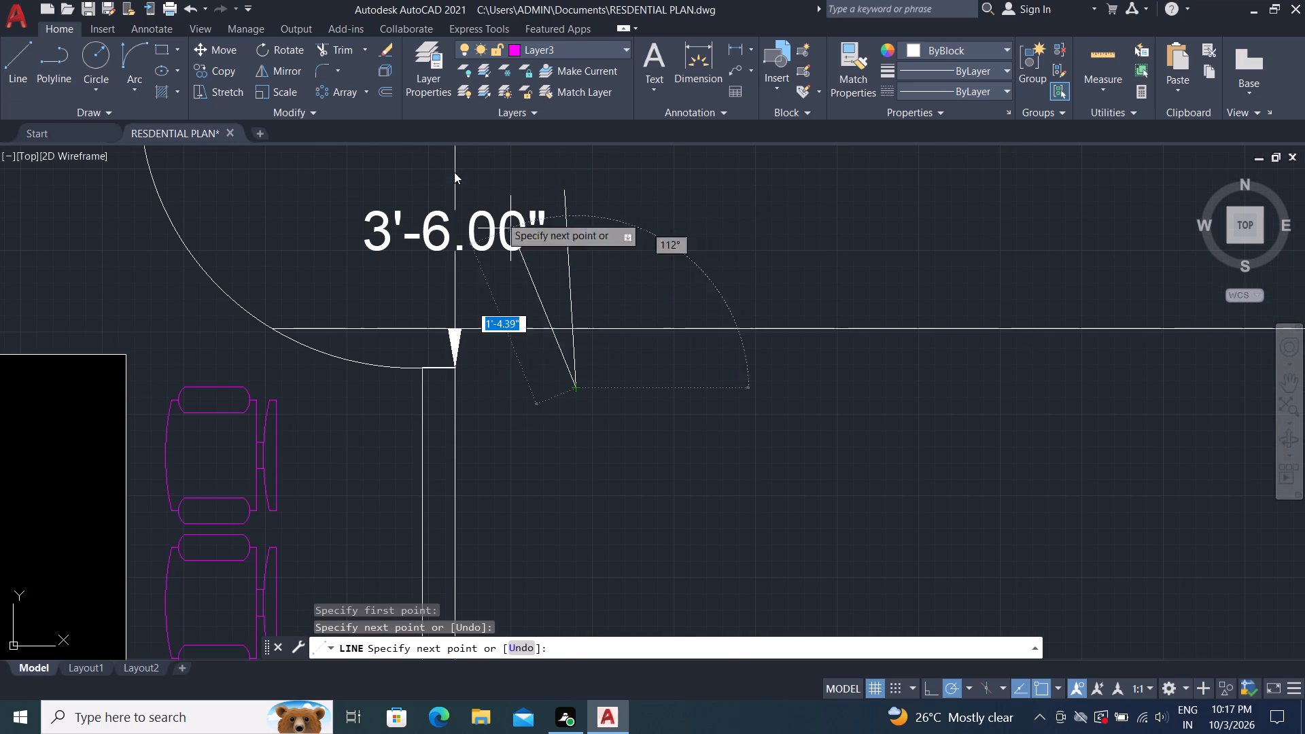
click(324, 41)
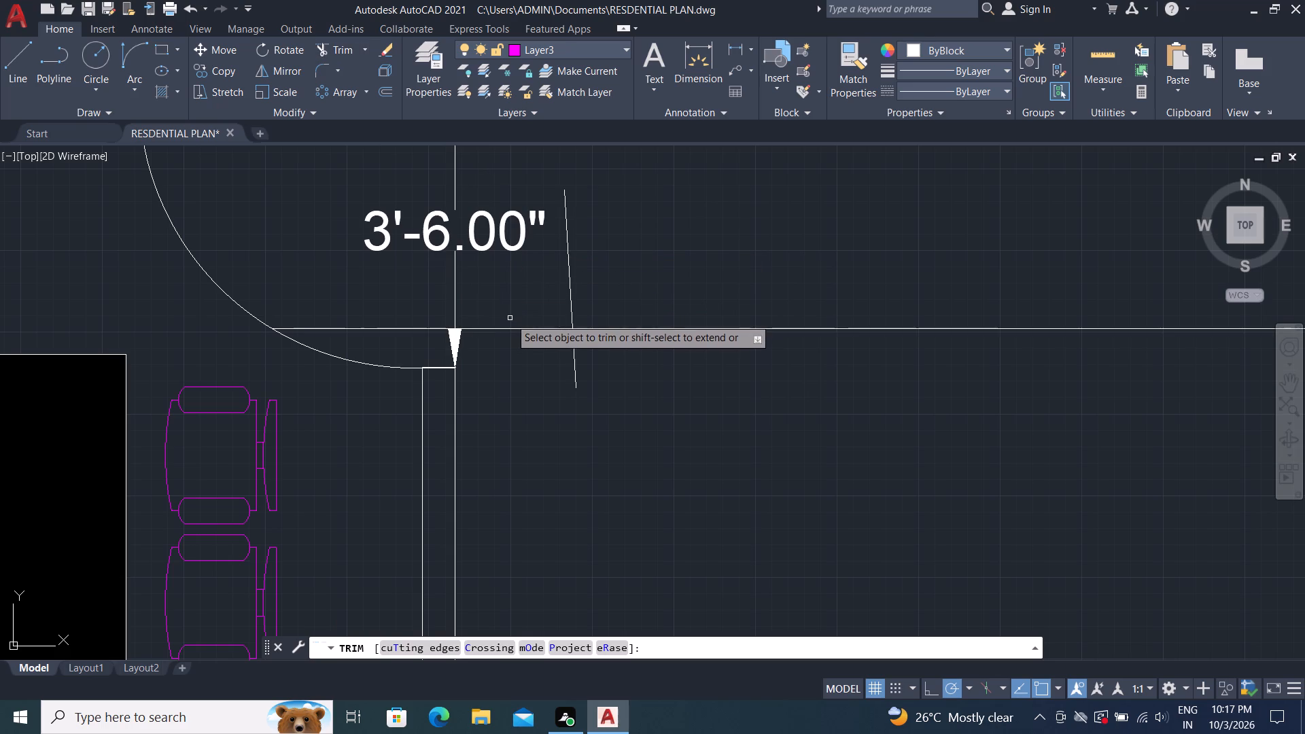
drag(497, 319, 549, 413)
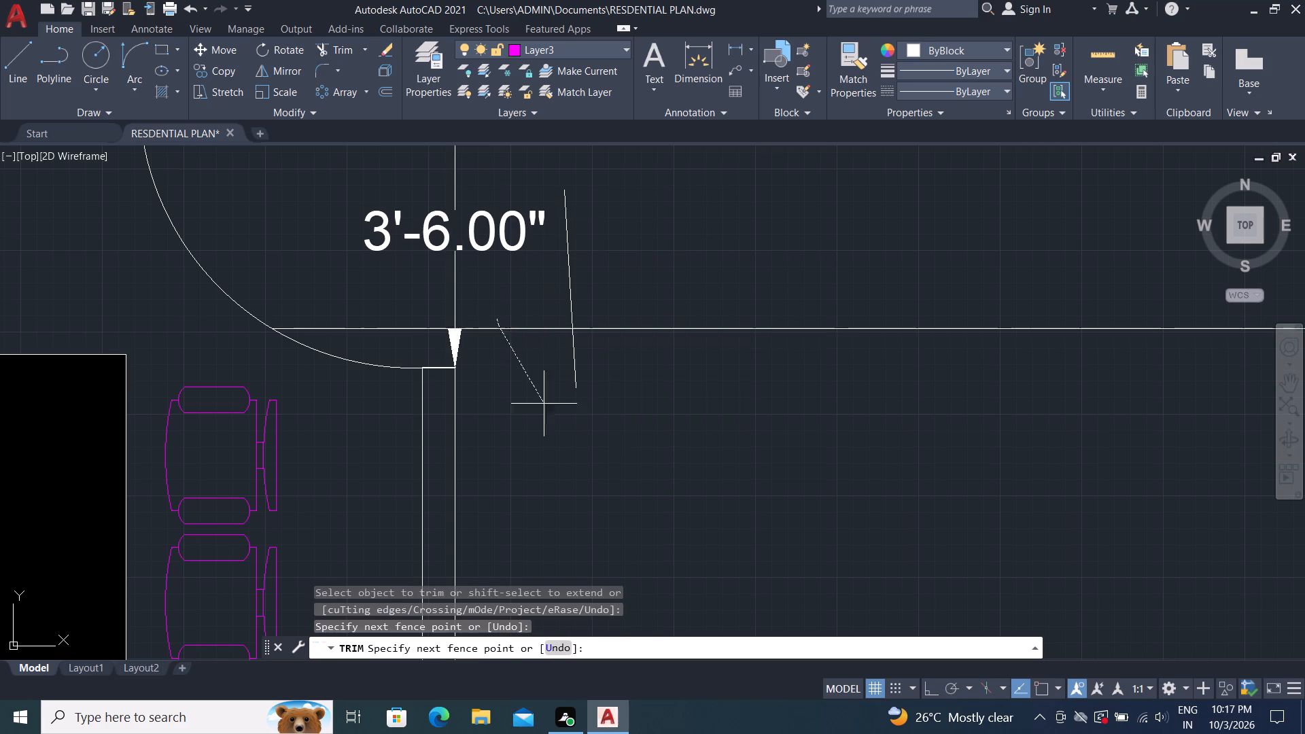
drag(549, 413, 551, 417)
click(574, 362)
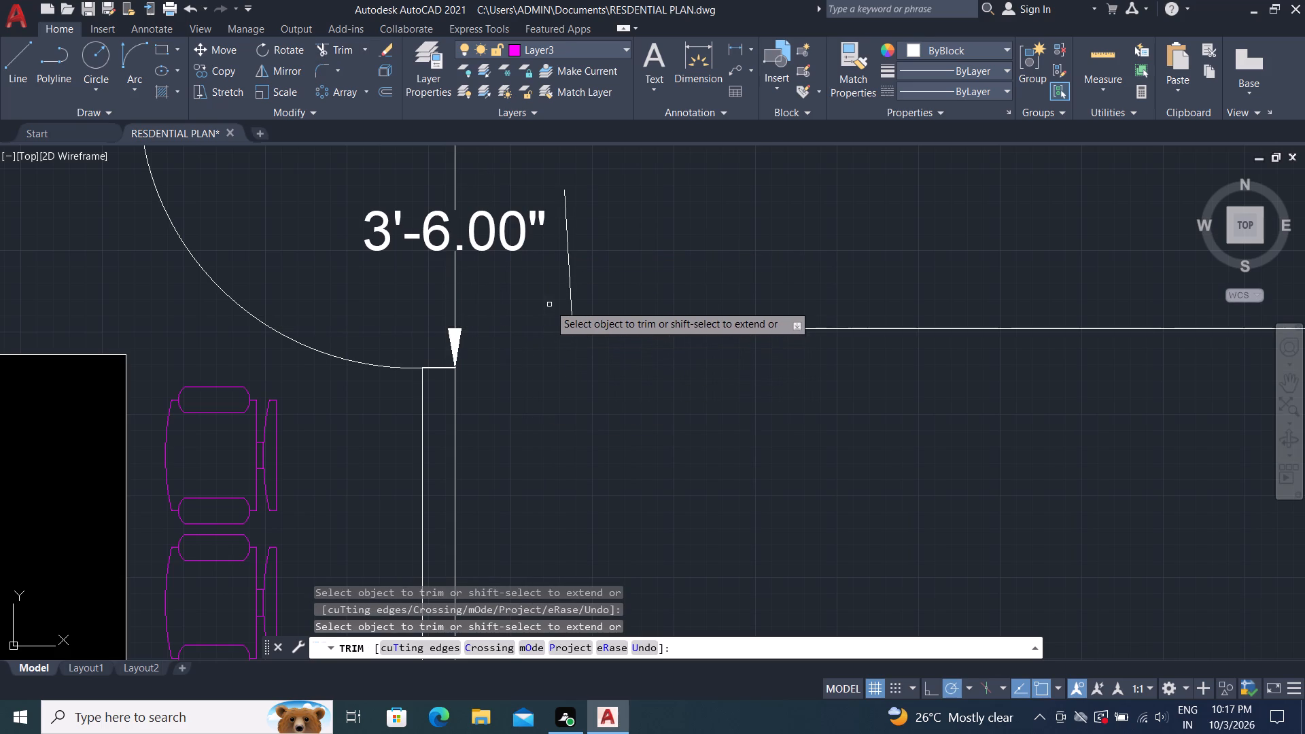
click(573, 305)
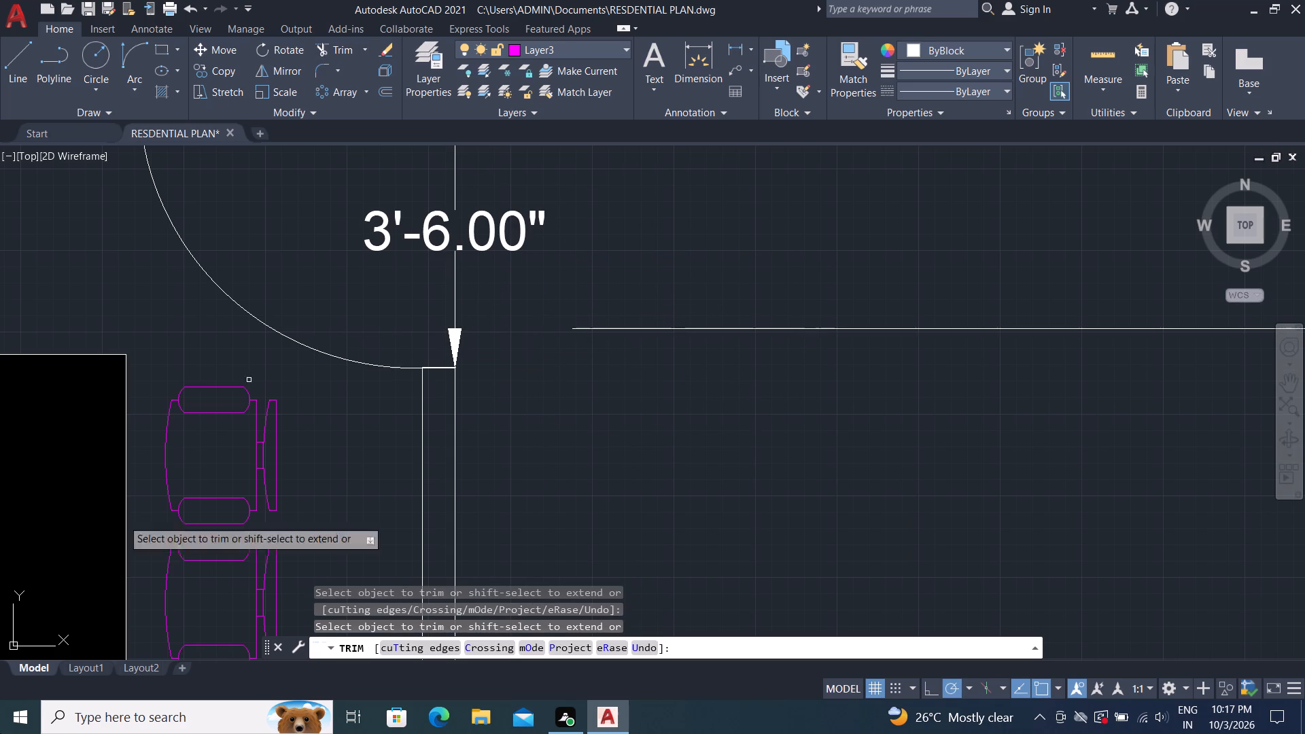
scroll(603, 198, down, 2)
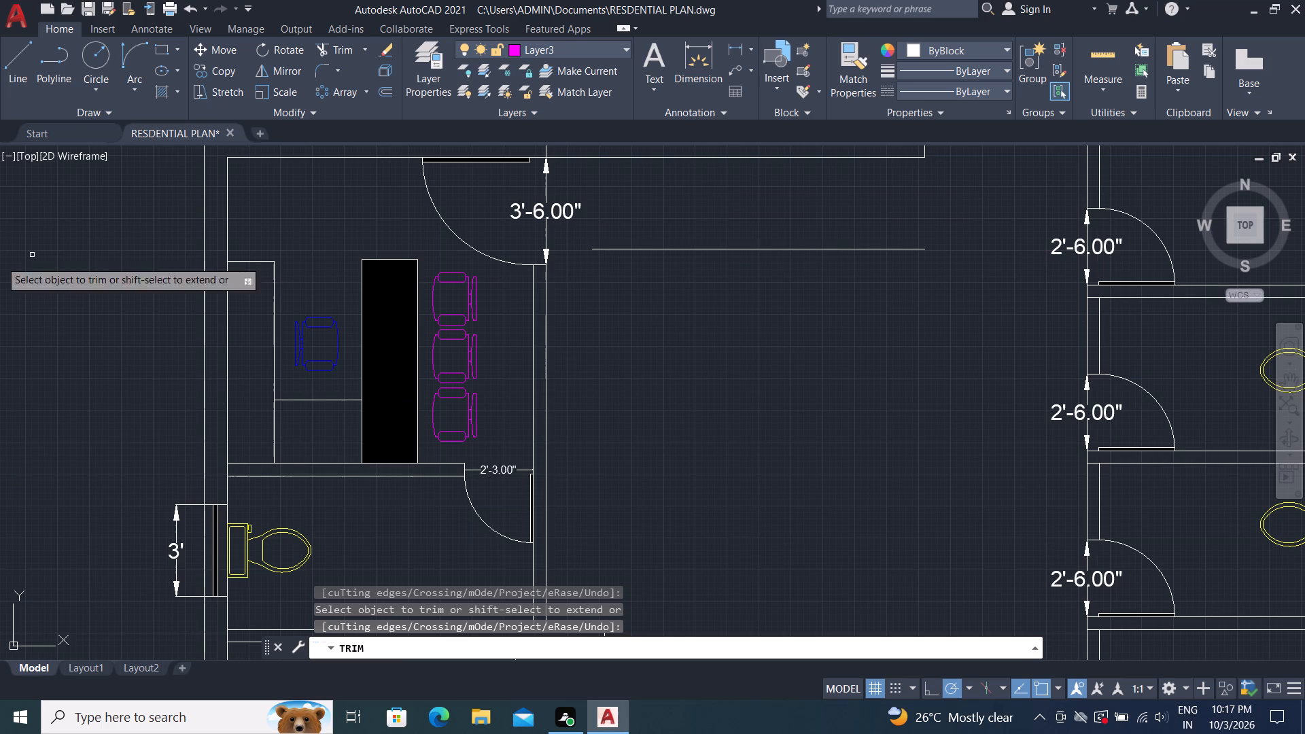
key(Escape)
Offset the hall-side line of the west rooms' wall 3'6" east and a toilet-side wall segment 3'6" west into the central hall.
text(o 3)
text('6)
key(shift+quotedbl)
key(Return)
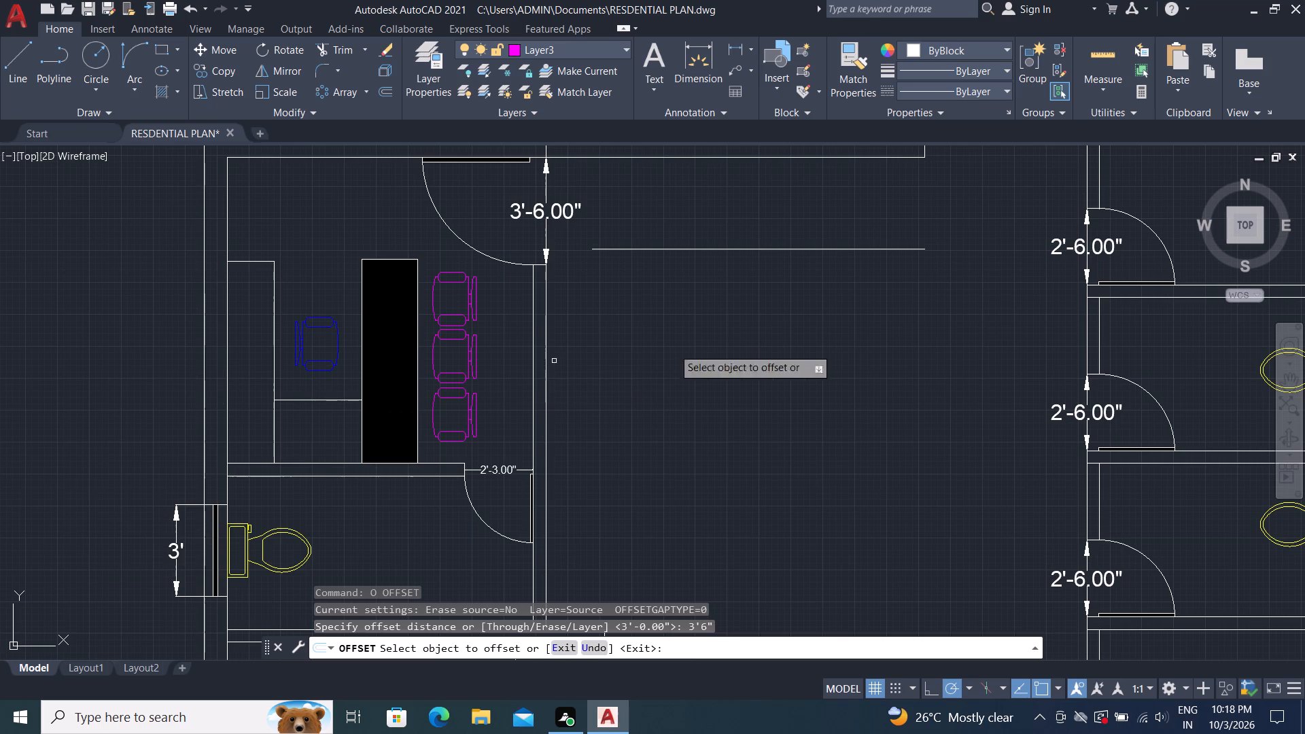
click(545, 406)
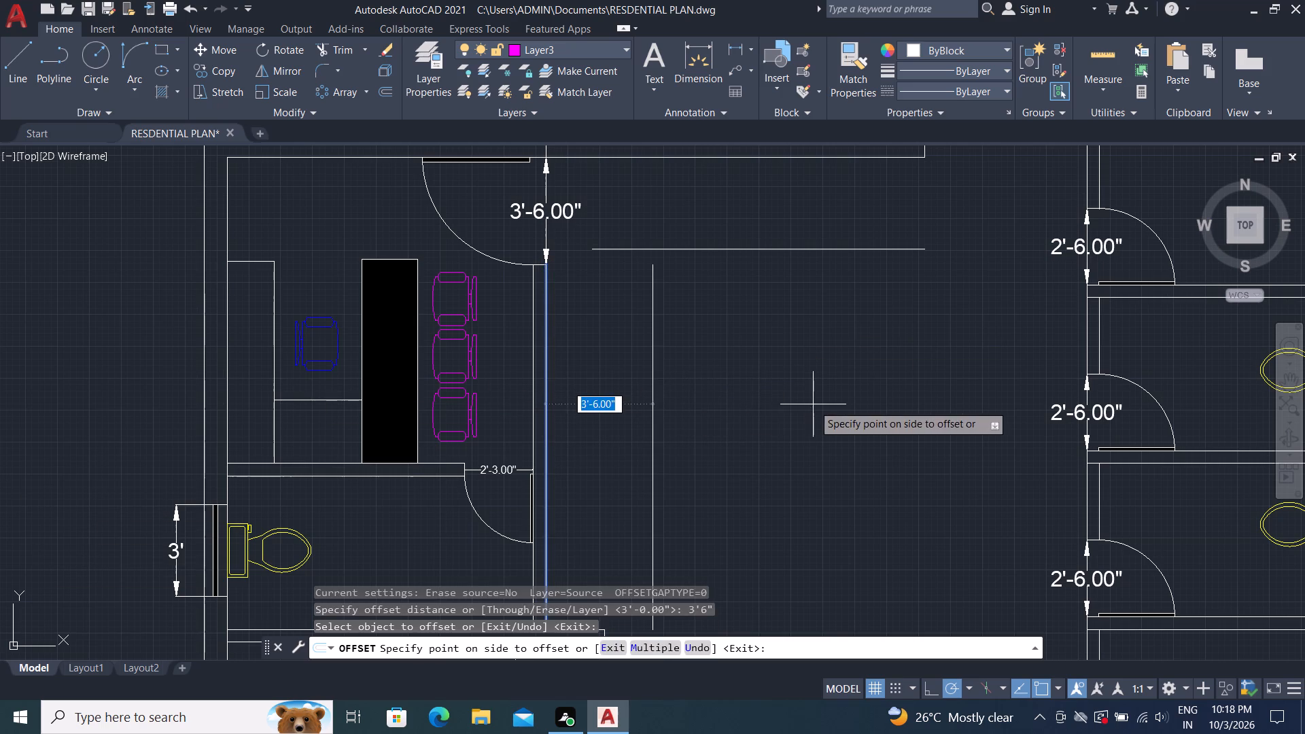
click(816, 407)
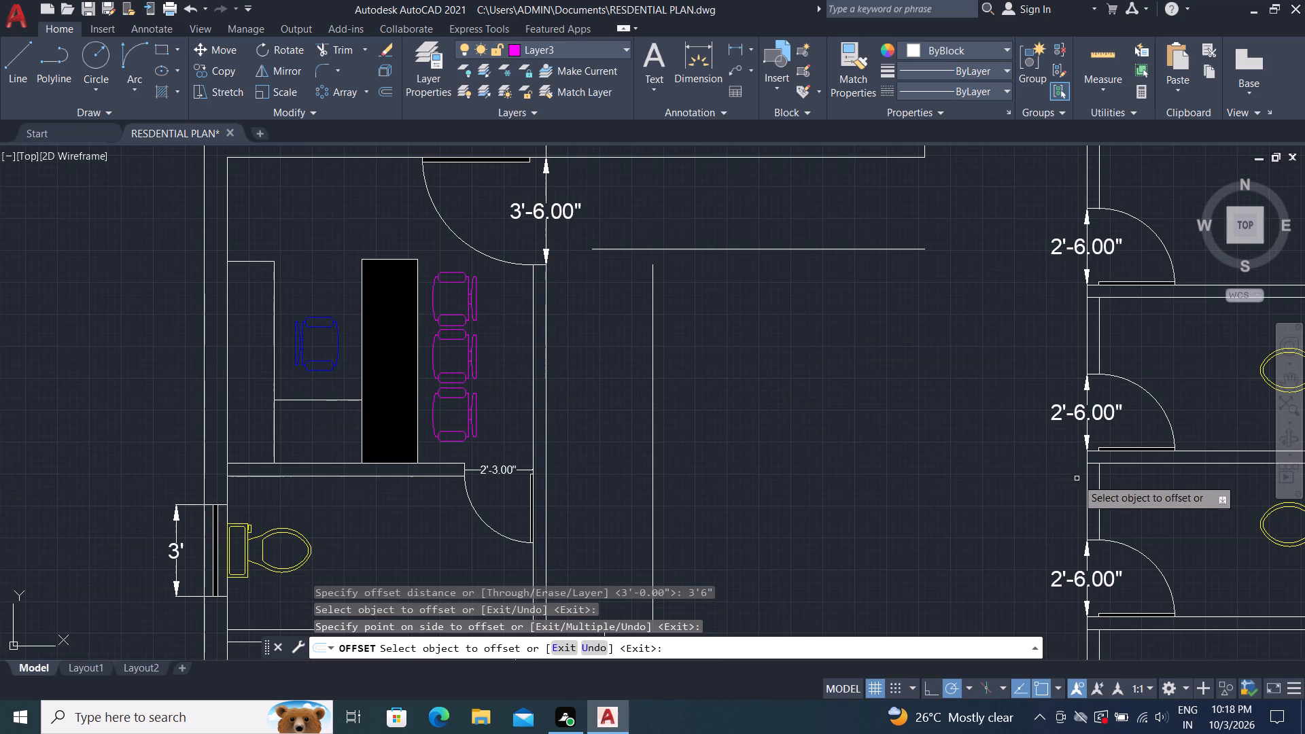
click(1088, 493)
click(943, 453)
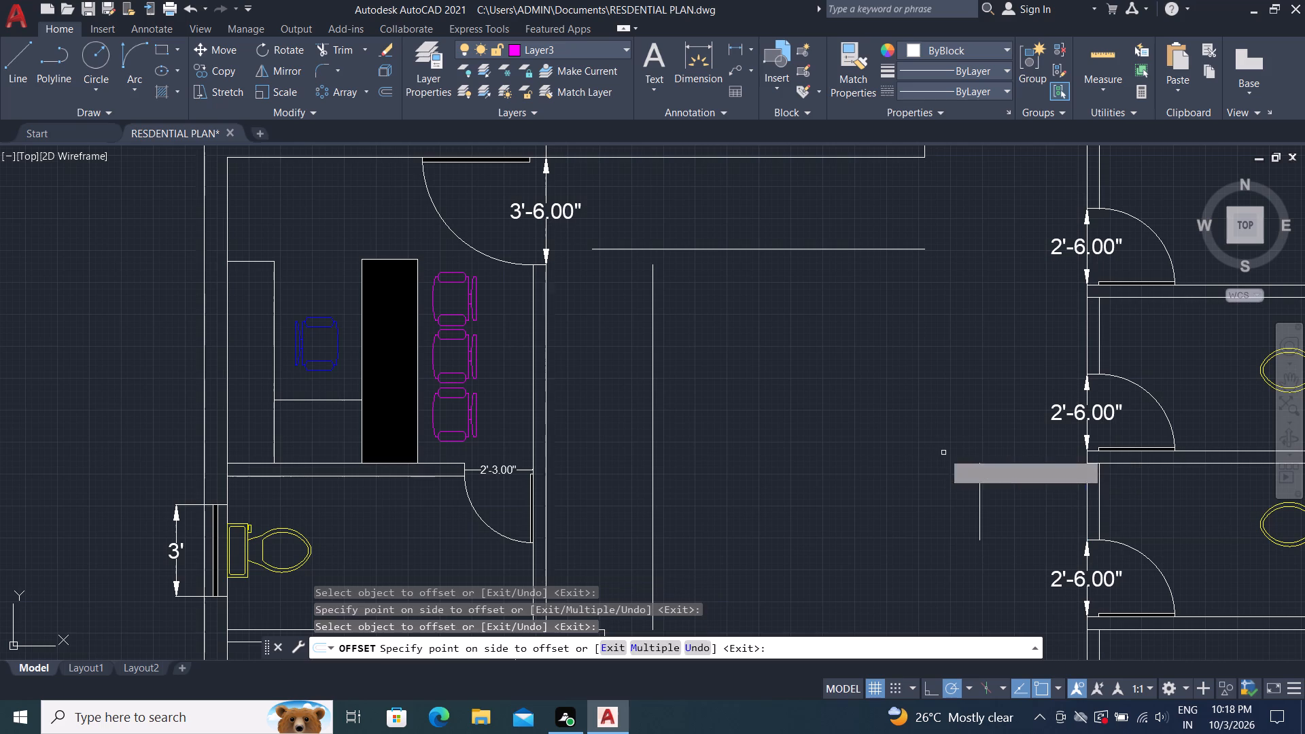
Extend the 3' horizontal offset line in the central hall west to the 3'-6" door swing and east to the toilet-side wall.
key(Escape)
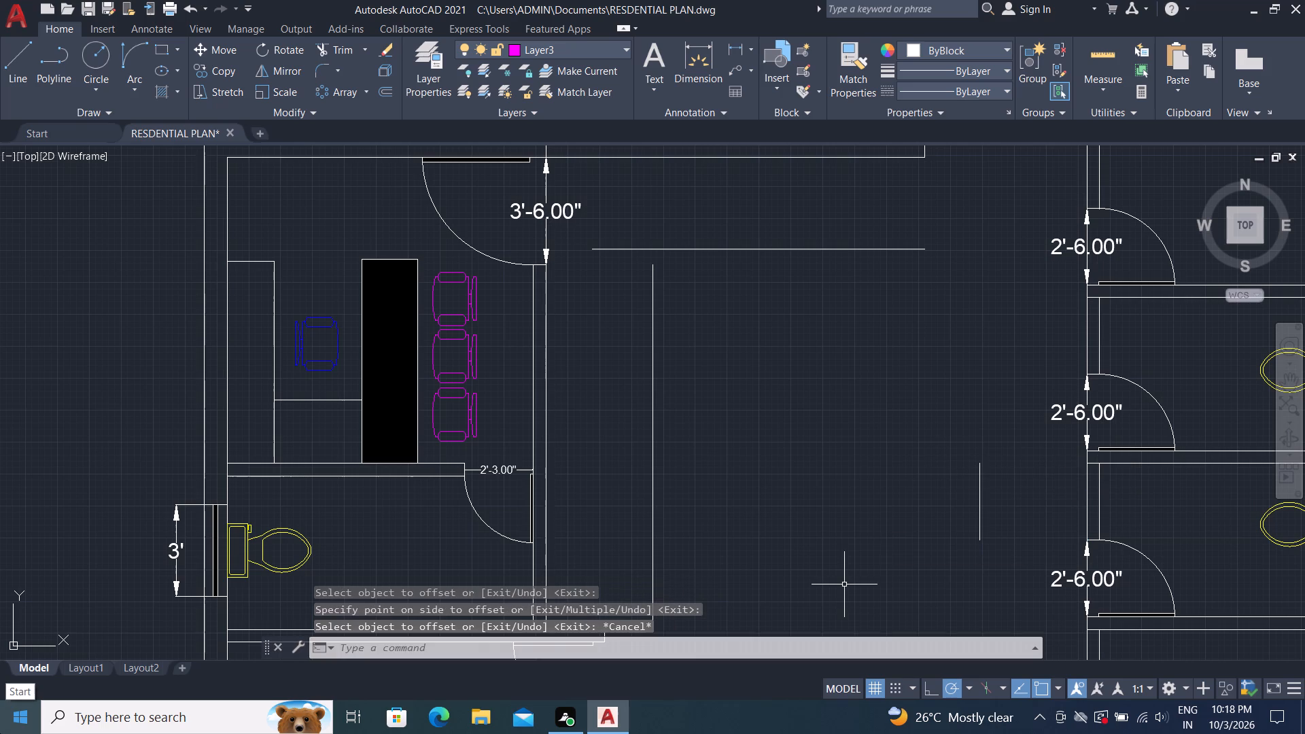
text(ex)
key(space)
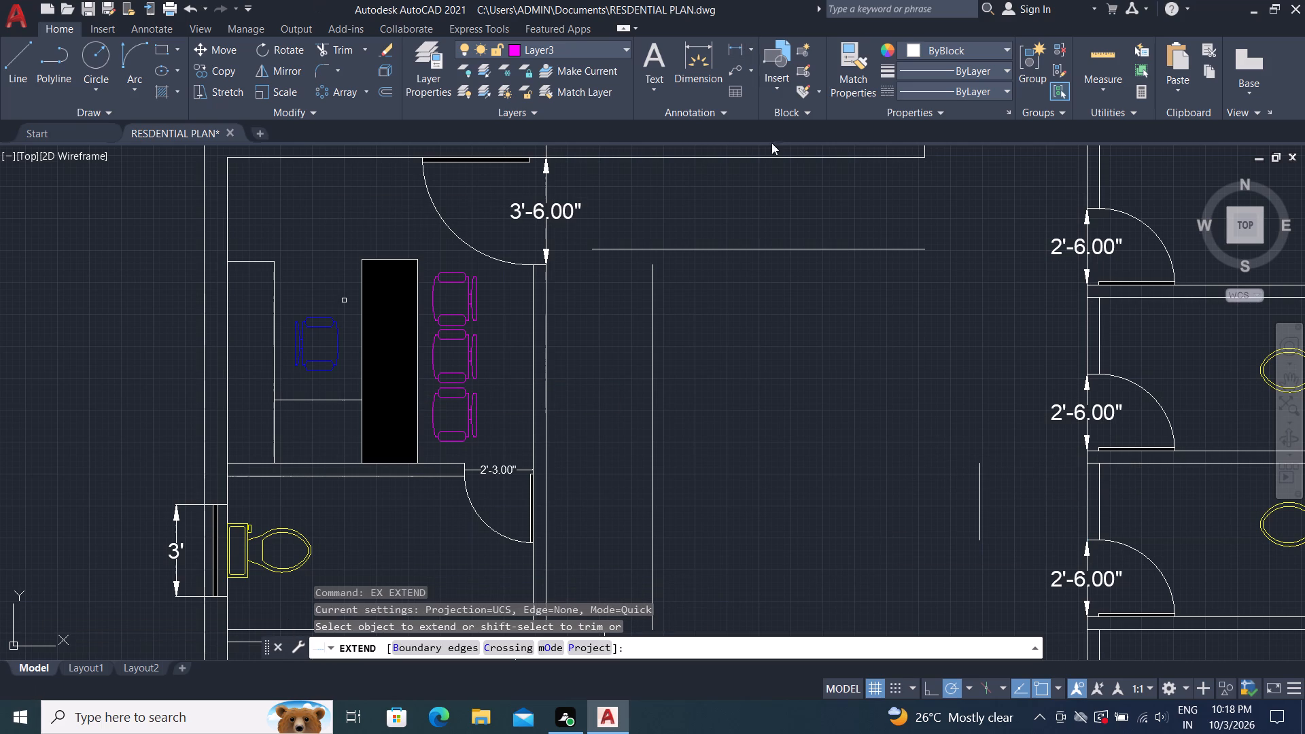
click(820, 247)
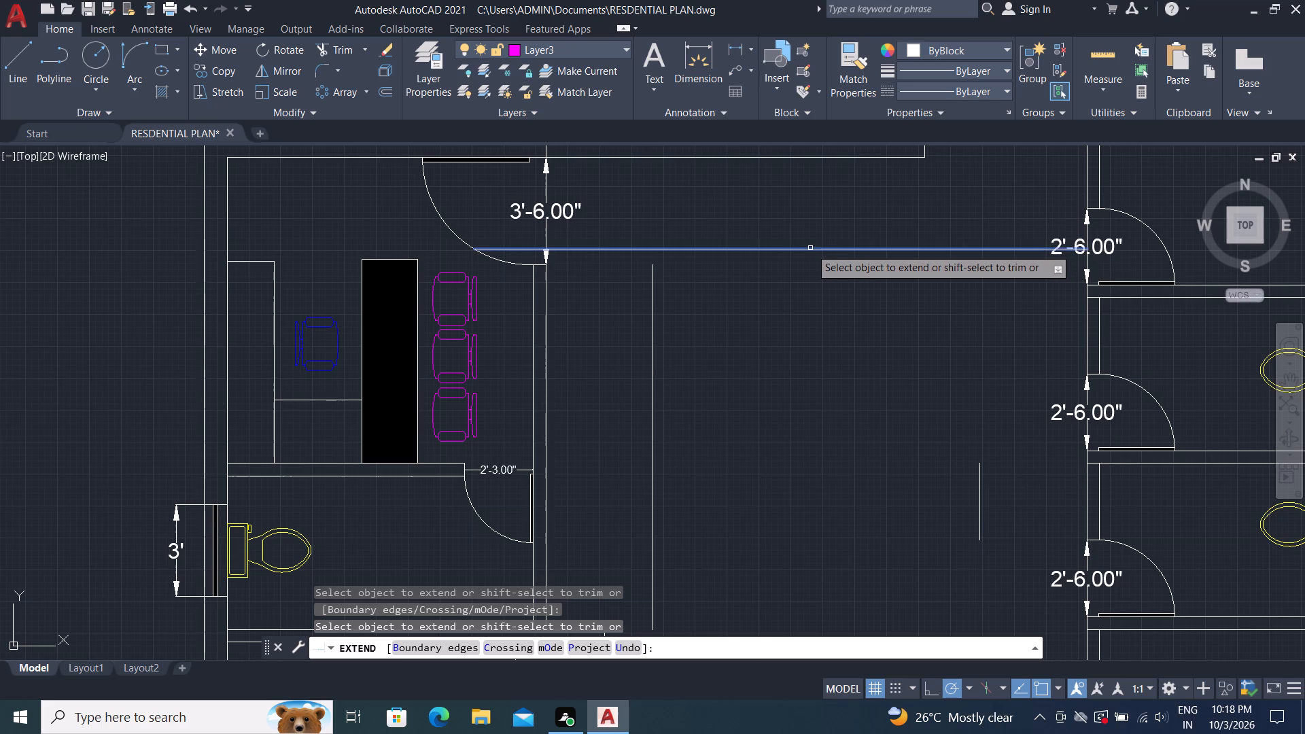
click(810, 248)
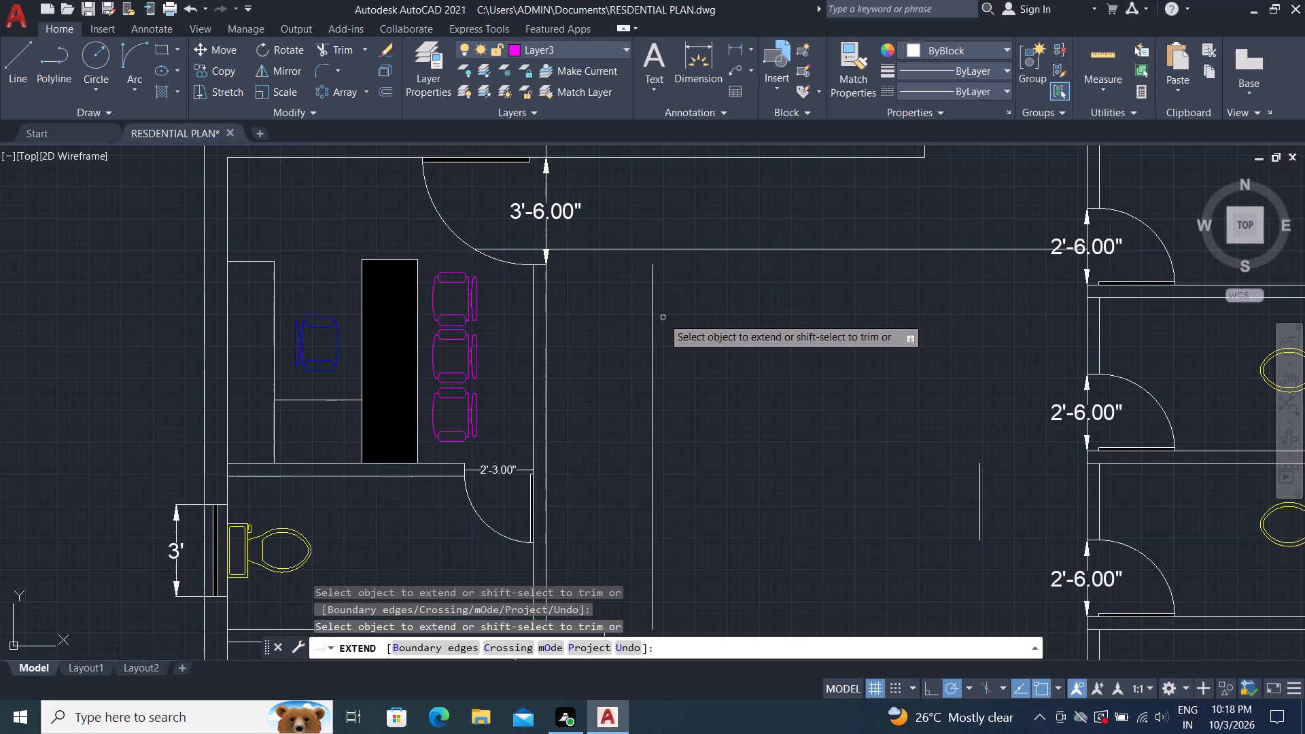
Extend both 3'6" vertical guide lines north to the horizontal guide and south toward the rooms below the central hall.
click(652, 311)
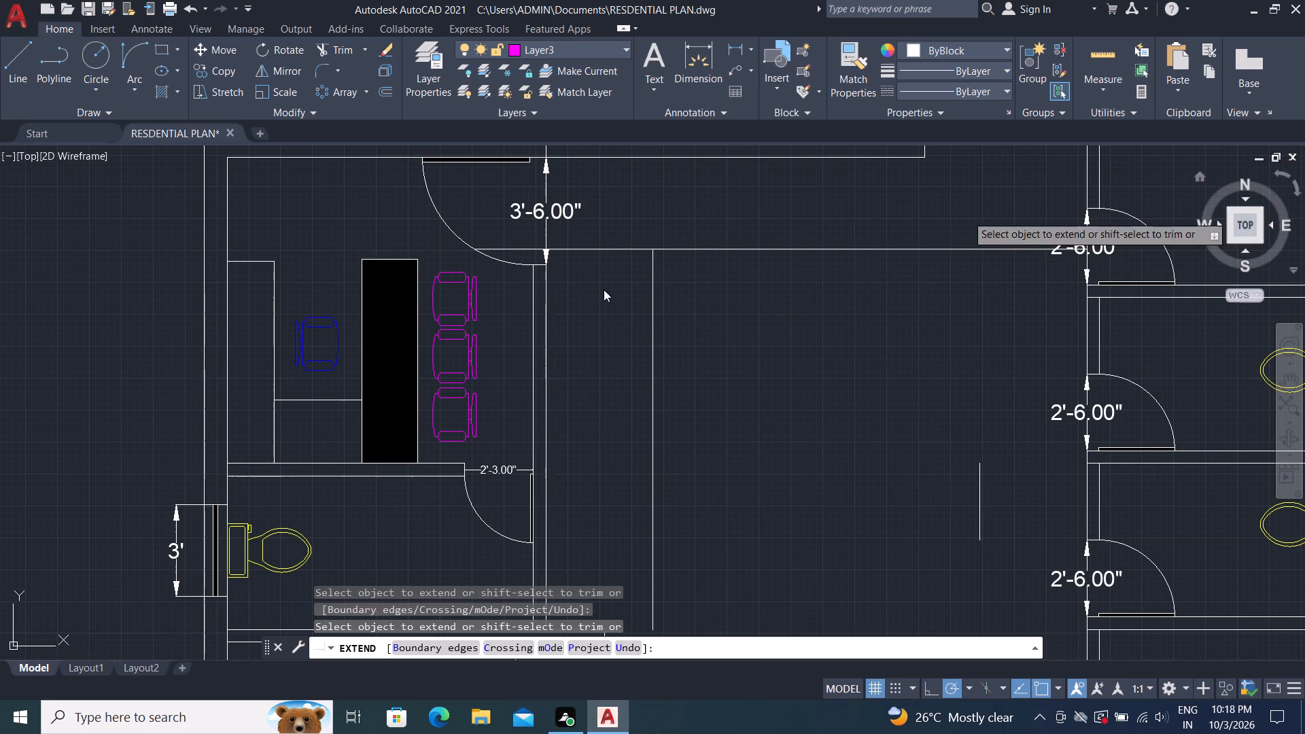
click(980, 499)
scroll(958, 494, down, 2)
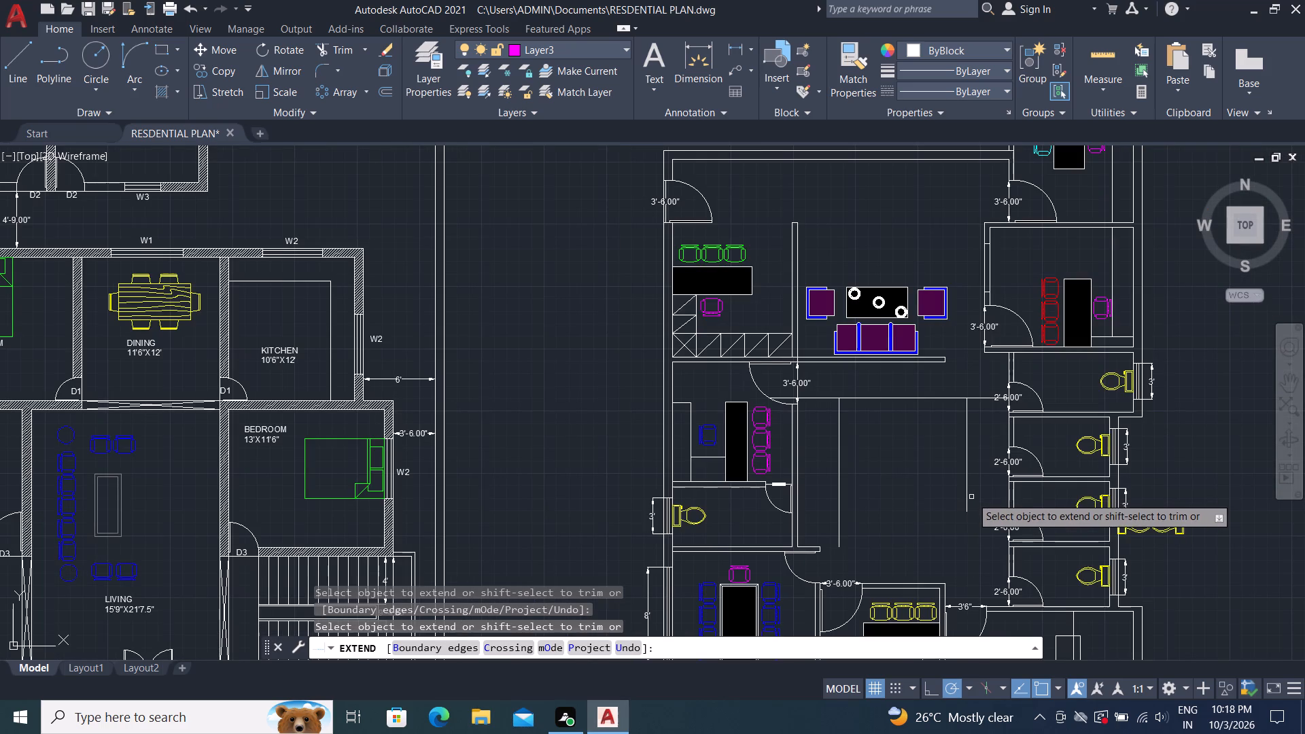
click(966, 503)
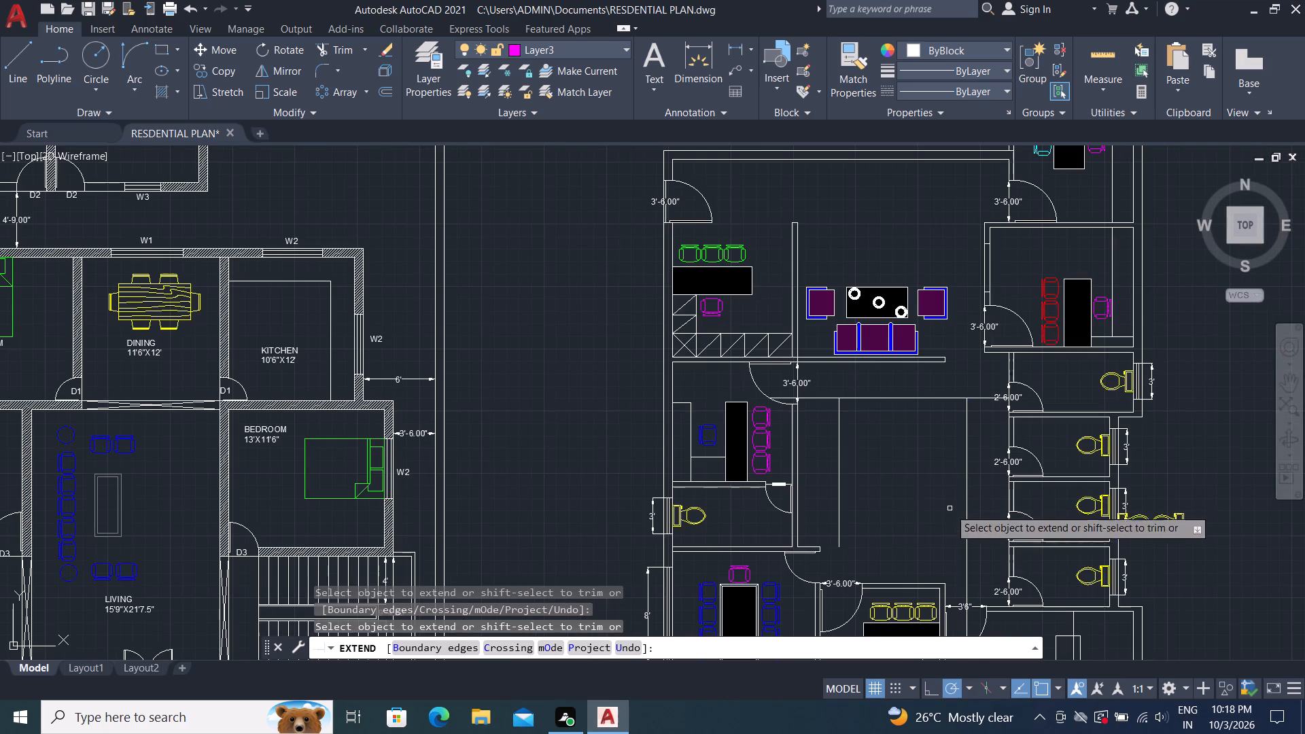
click(841, 525)
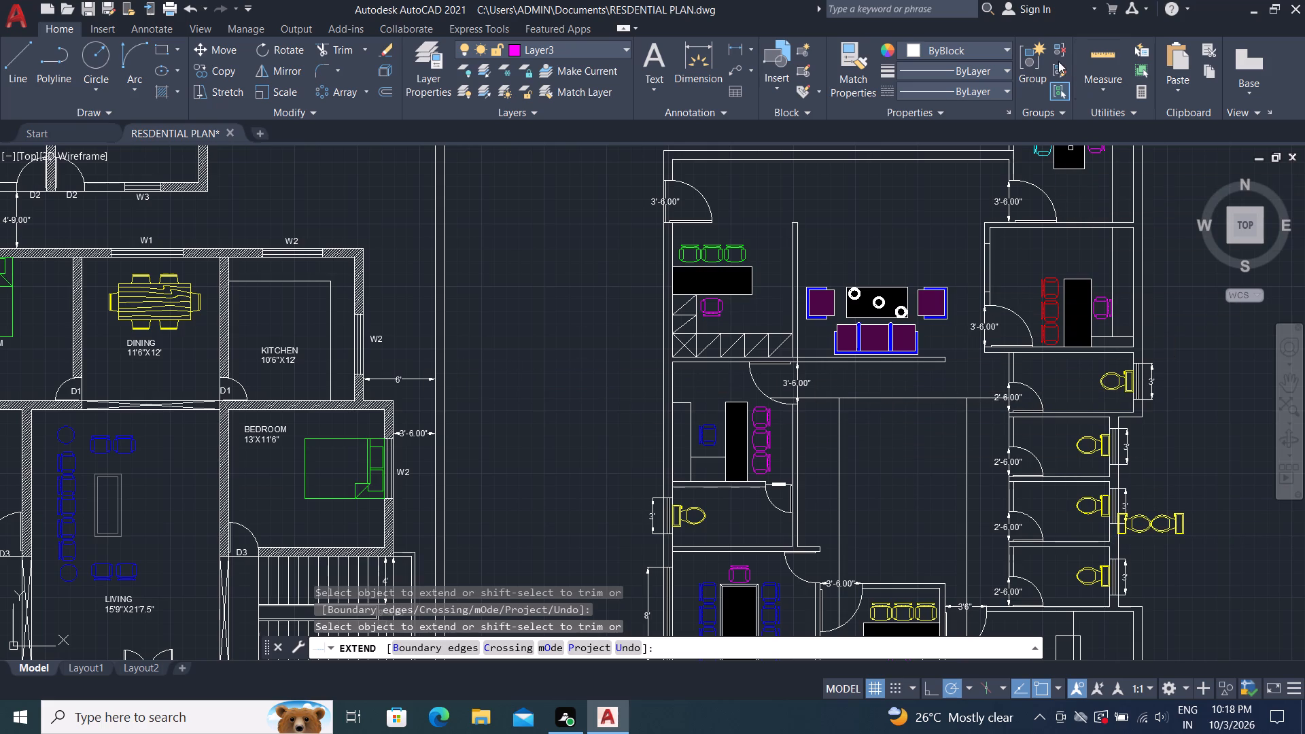
Offset the west vertical guide 2' east and the east vertical guide 2' west, inside the central hall.
click(1103, 53)
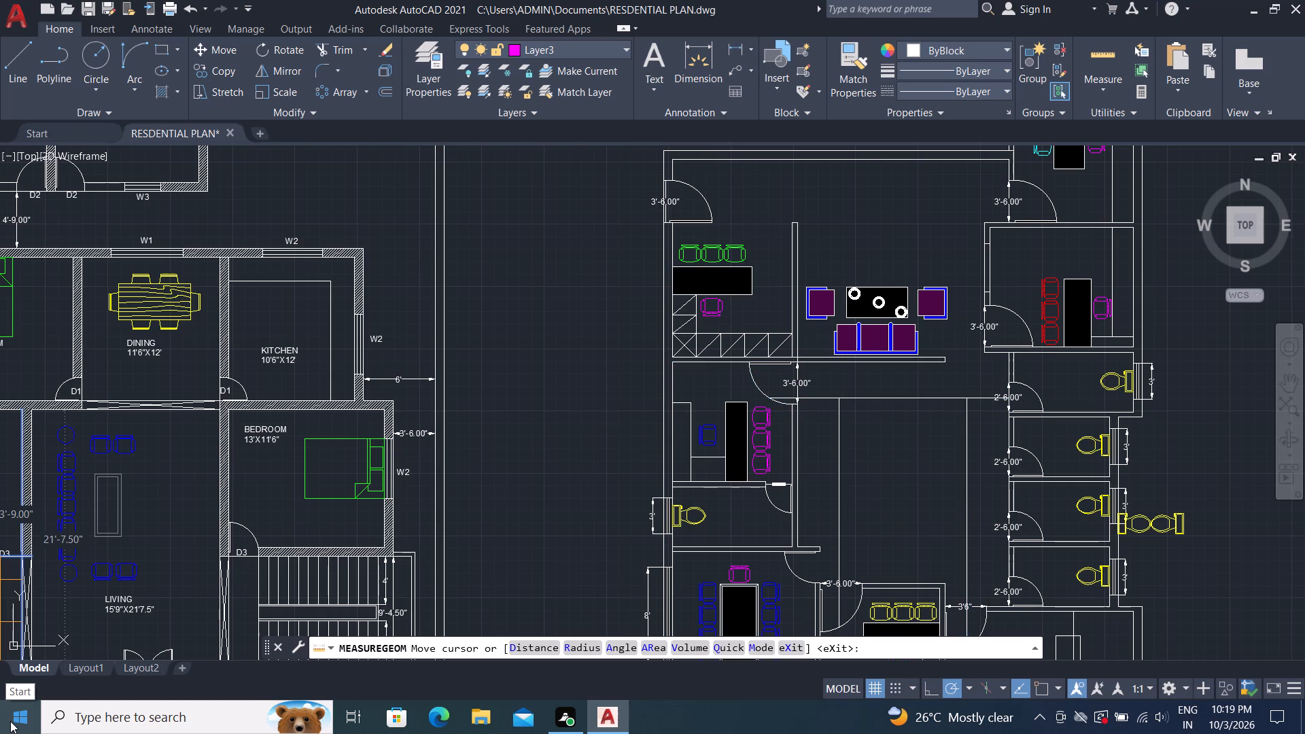
key(Escape)
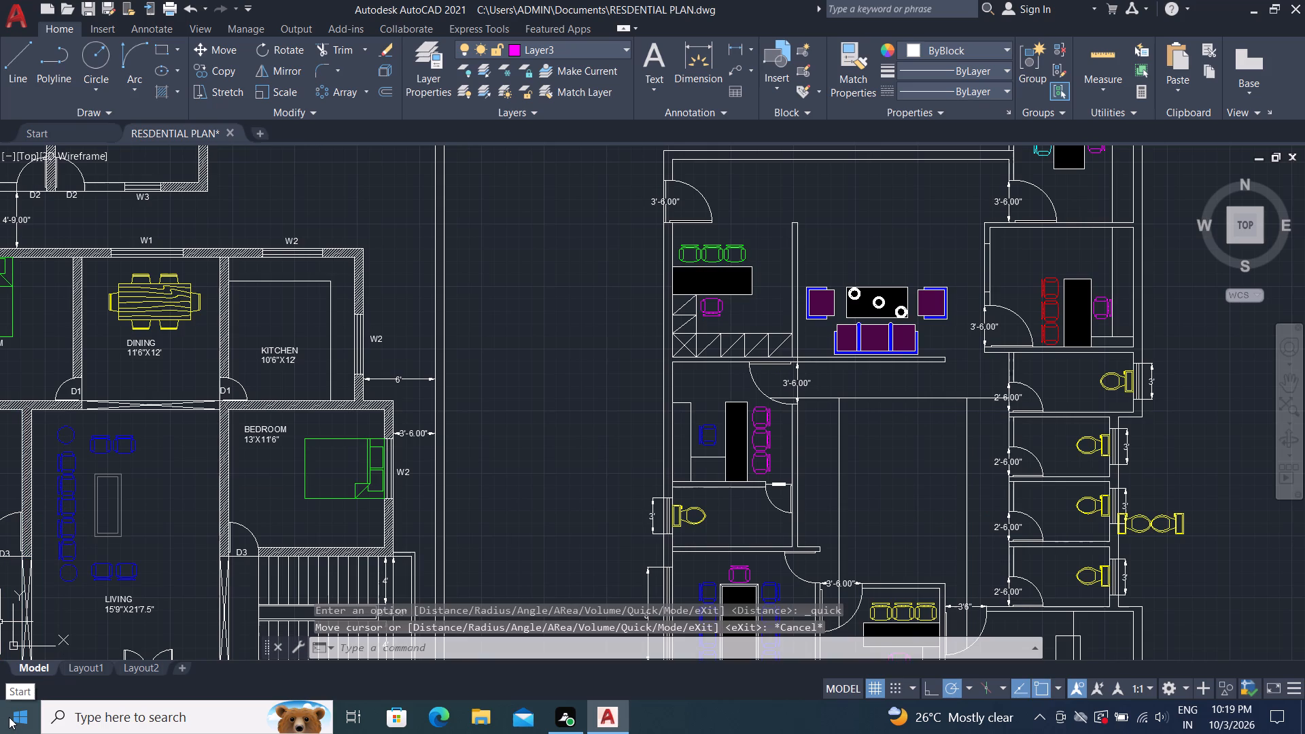
key(o)
key(space)
key(2)
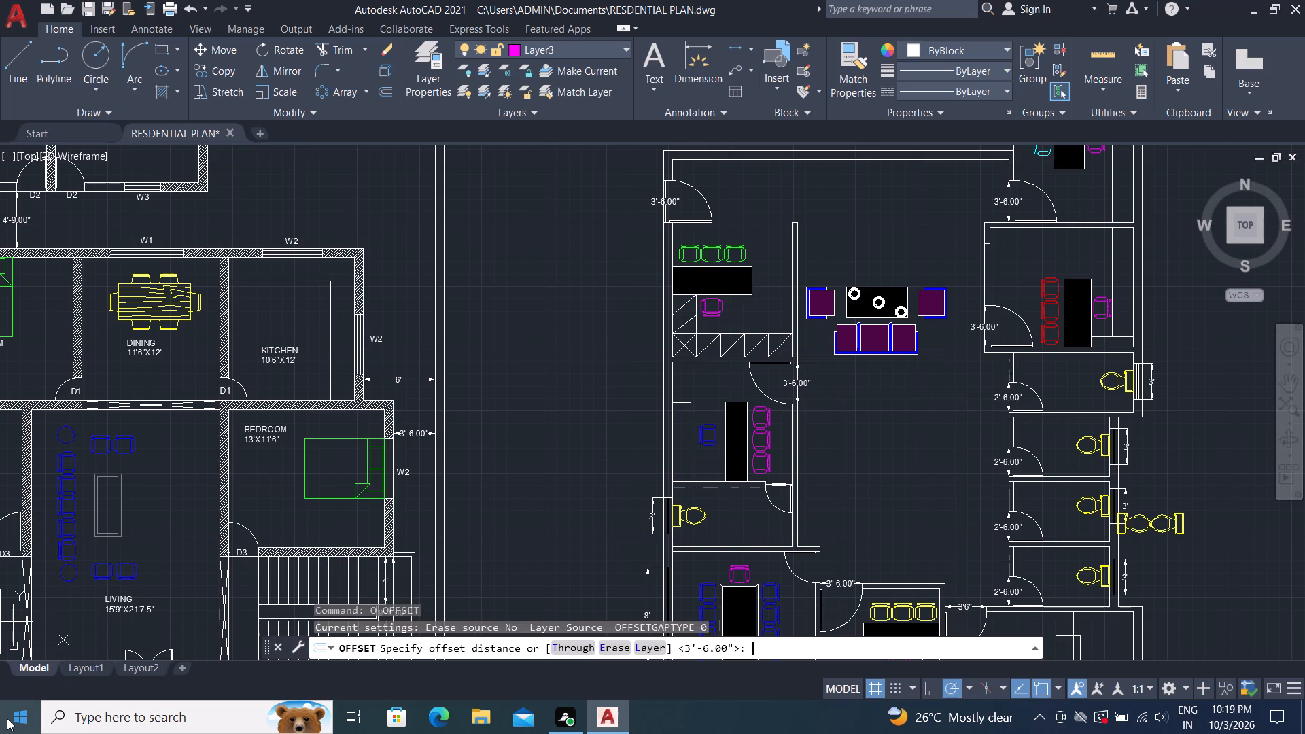
text(')
key(space)
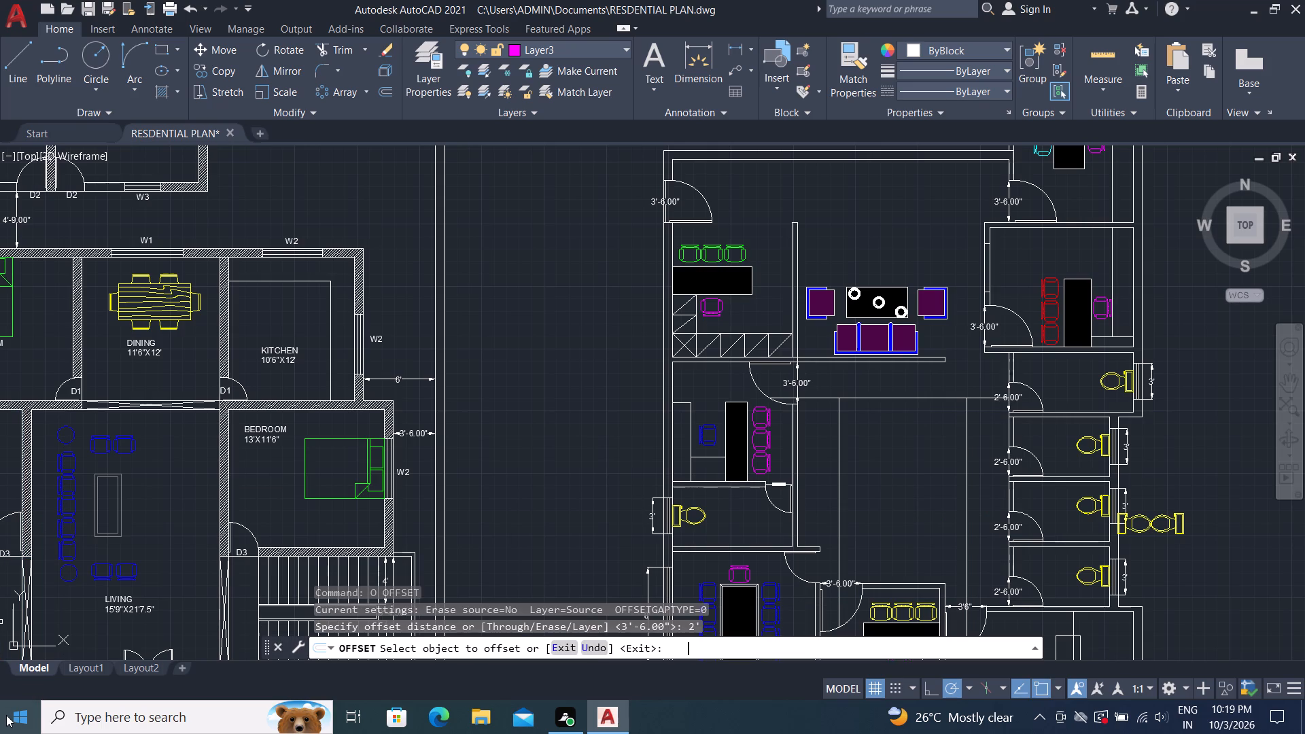
click(839, 514)
click(882, 514)
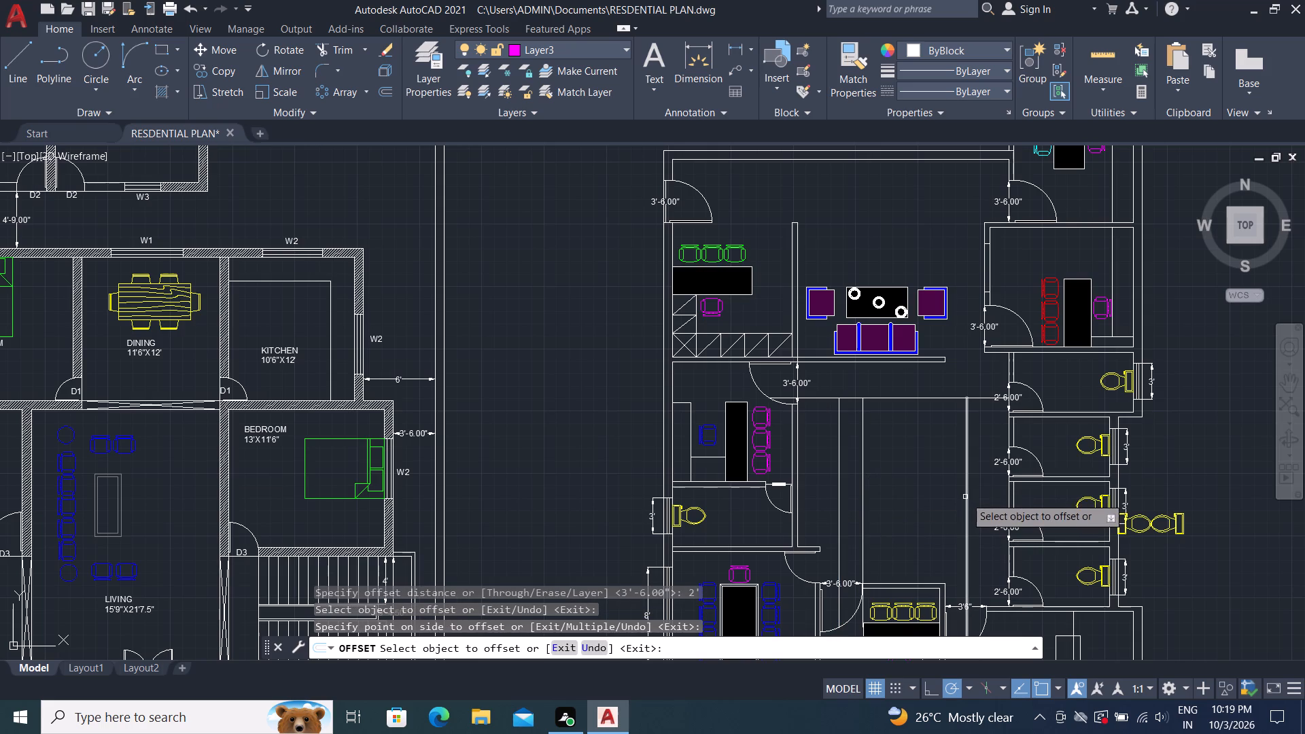
click(965, 497)
click(907, 498)
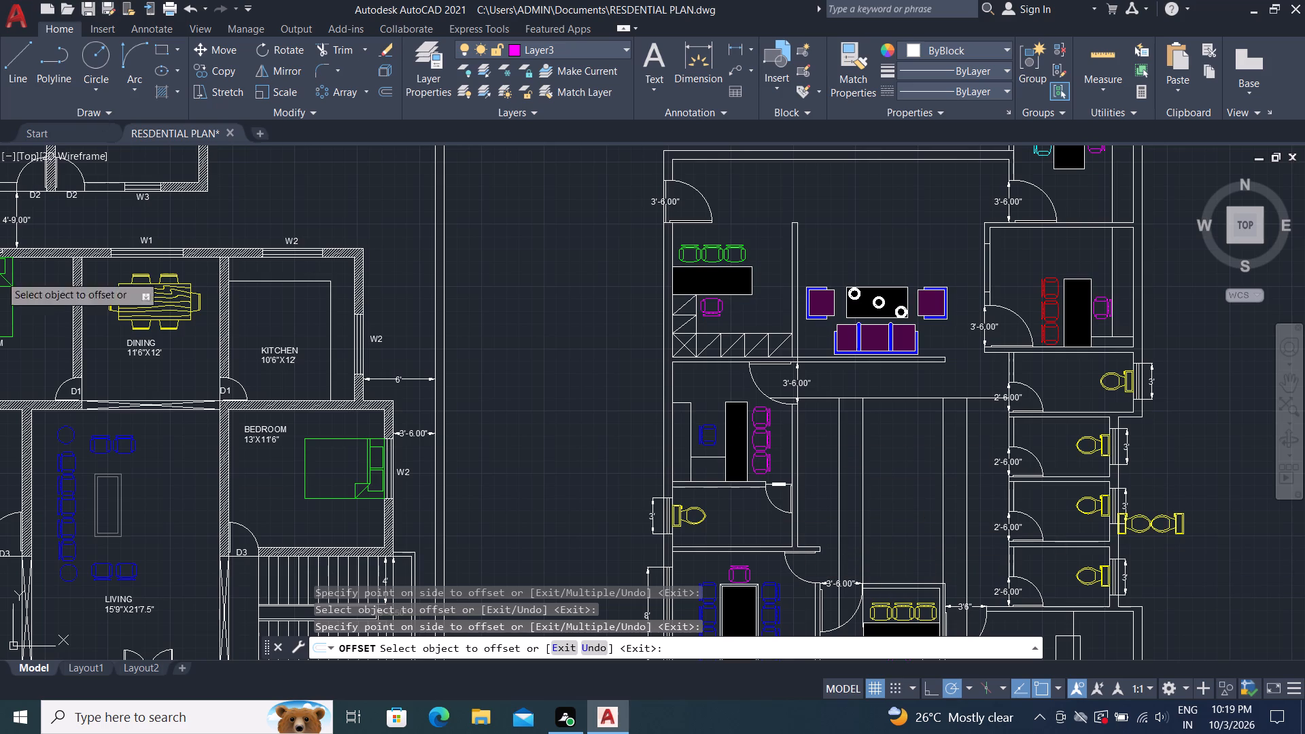
Extend the south face line of the west toilet's wall east across the central hall, past the four vertical guides.
key(Escape)
key(e)
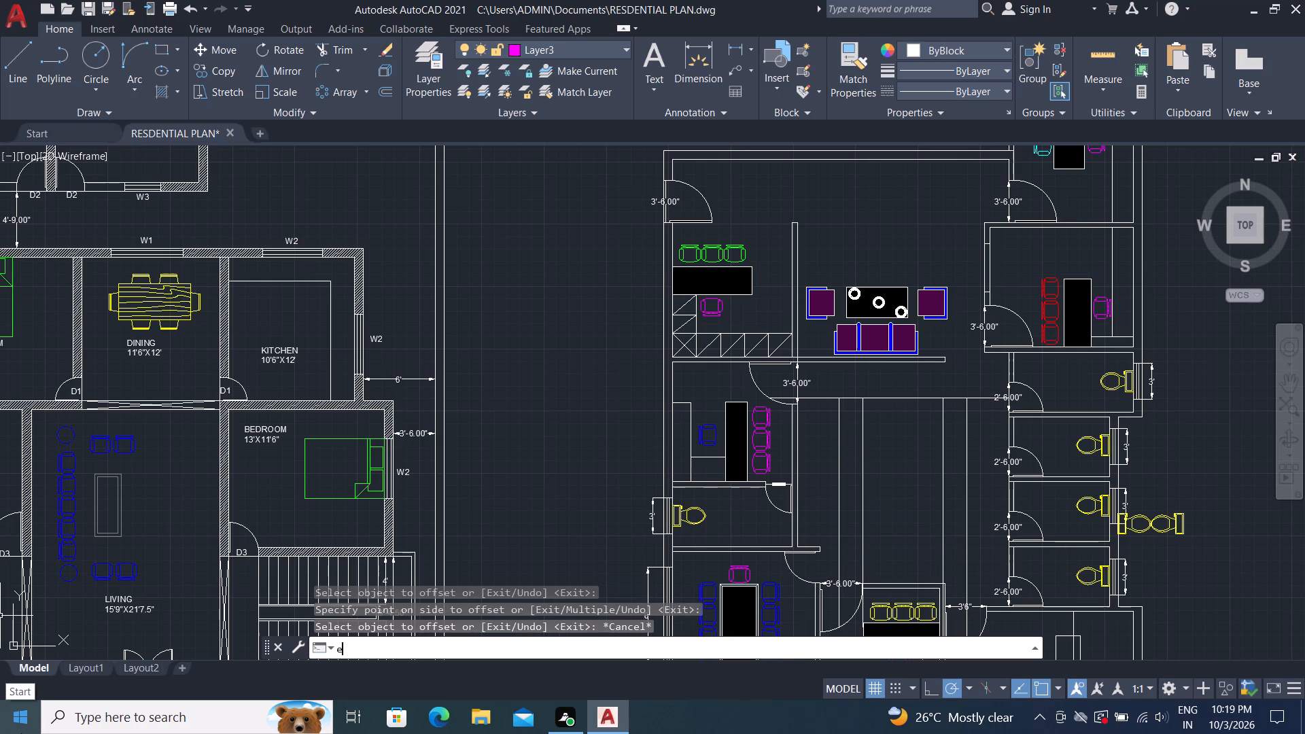
key(x)
key(space)
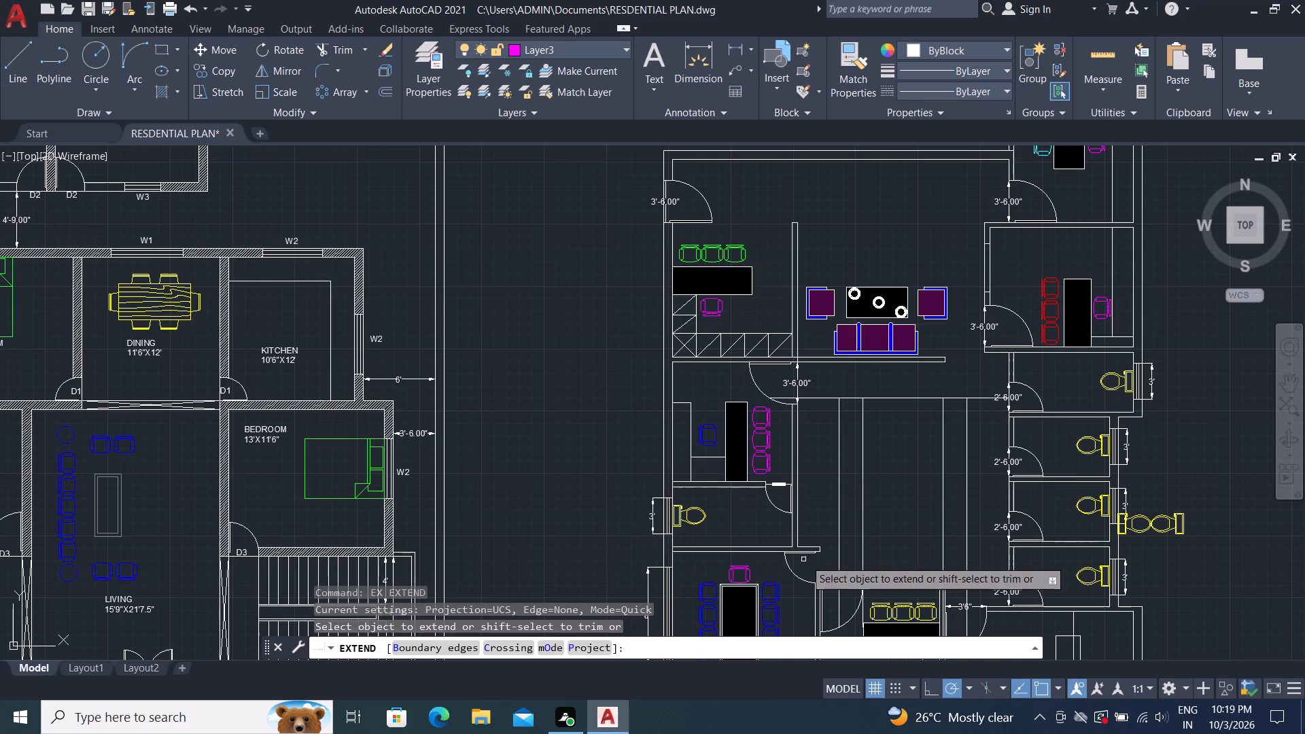
click(769, 553)
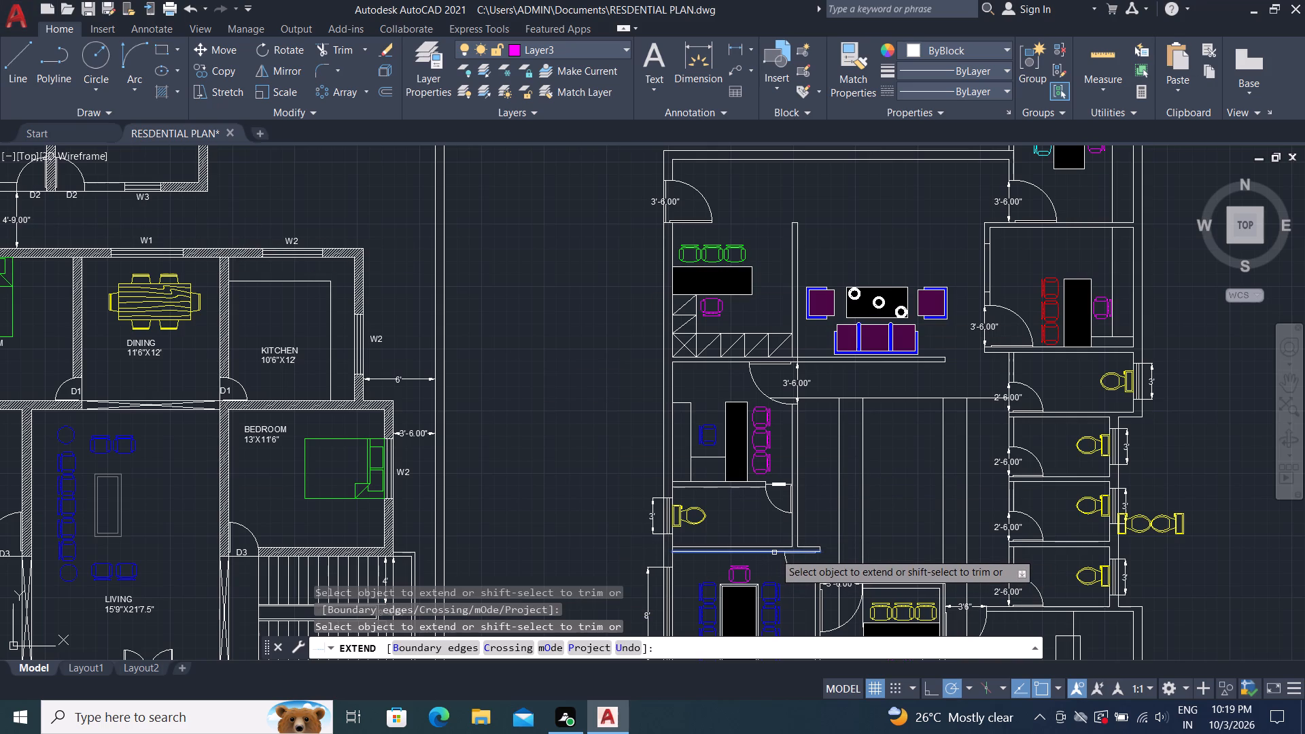
click(774, 553)
triple_click(772, 553)
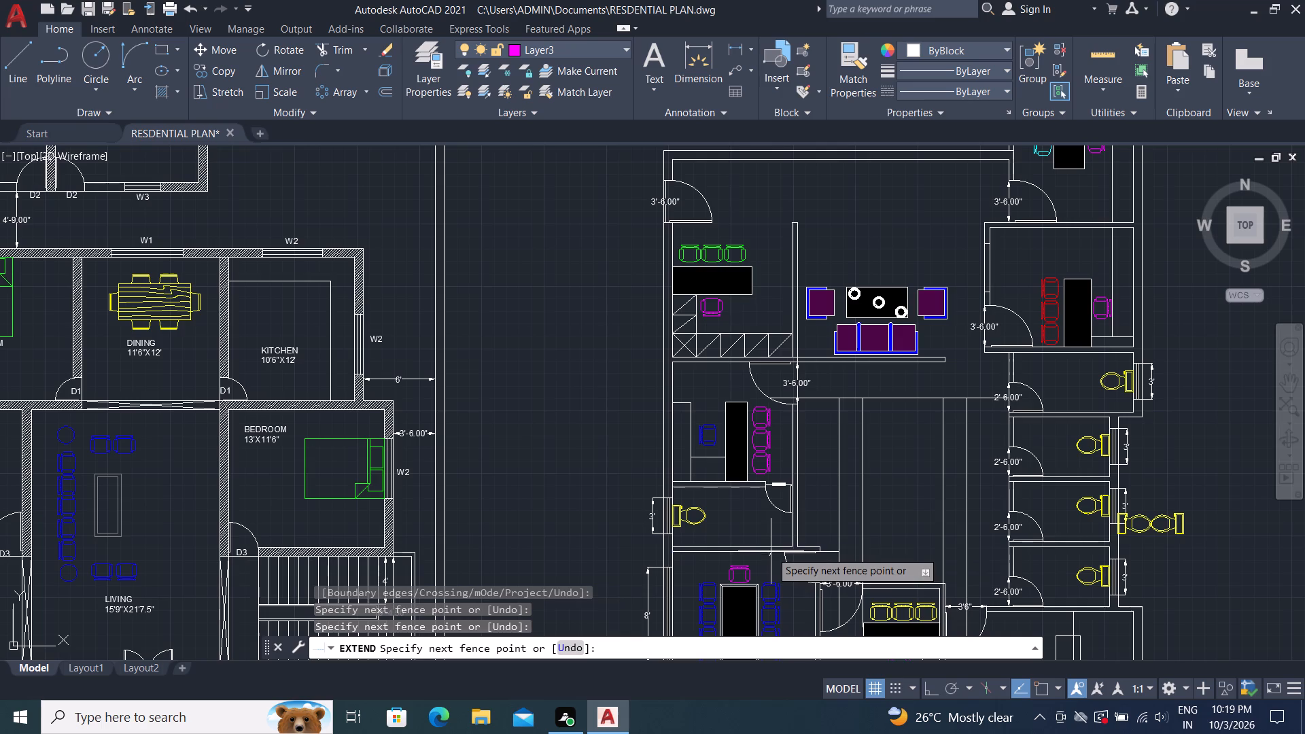
click(772, 551)
click(771, 553)
click(771, 554)
click(772, 555)
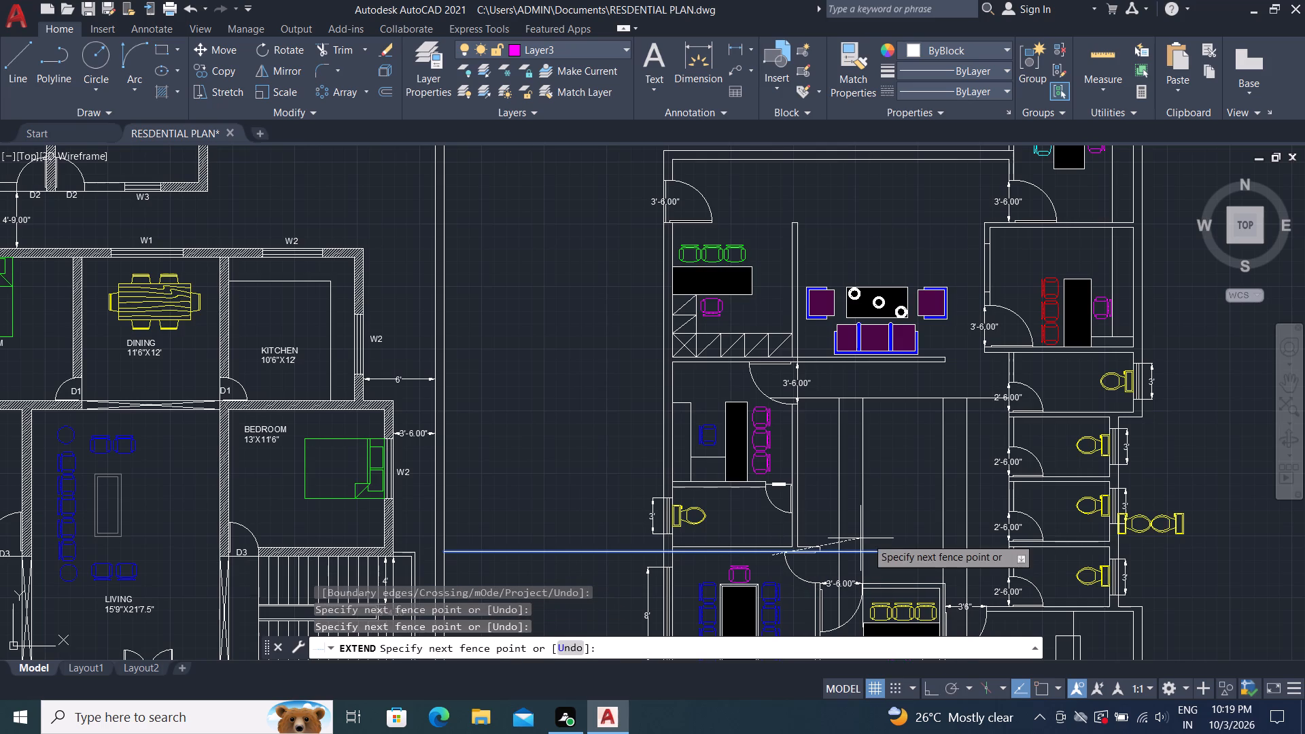
click(901, 549)
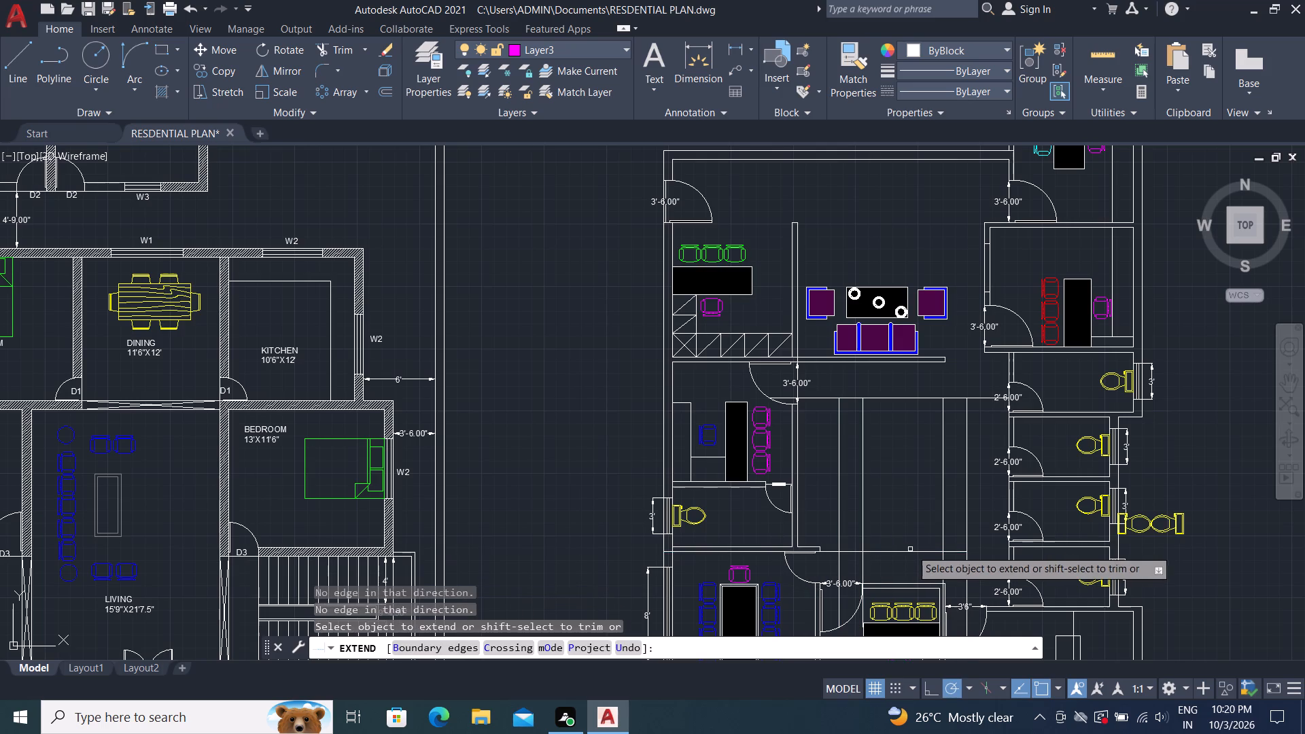
click(916, 553)
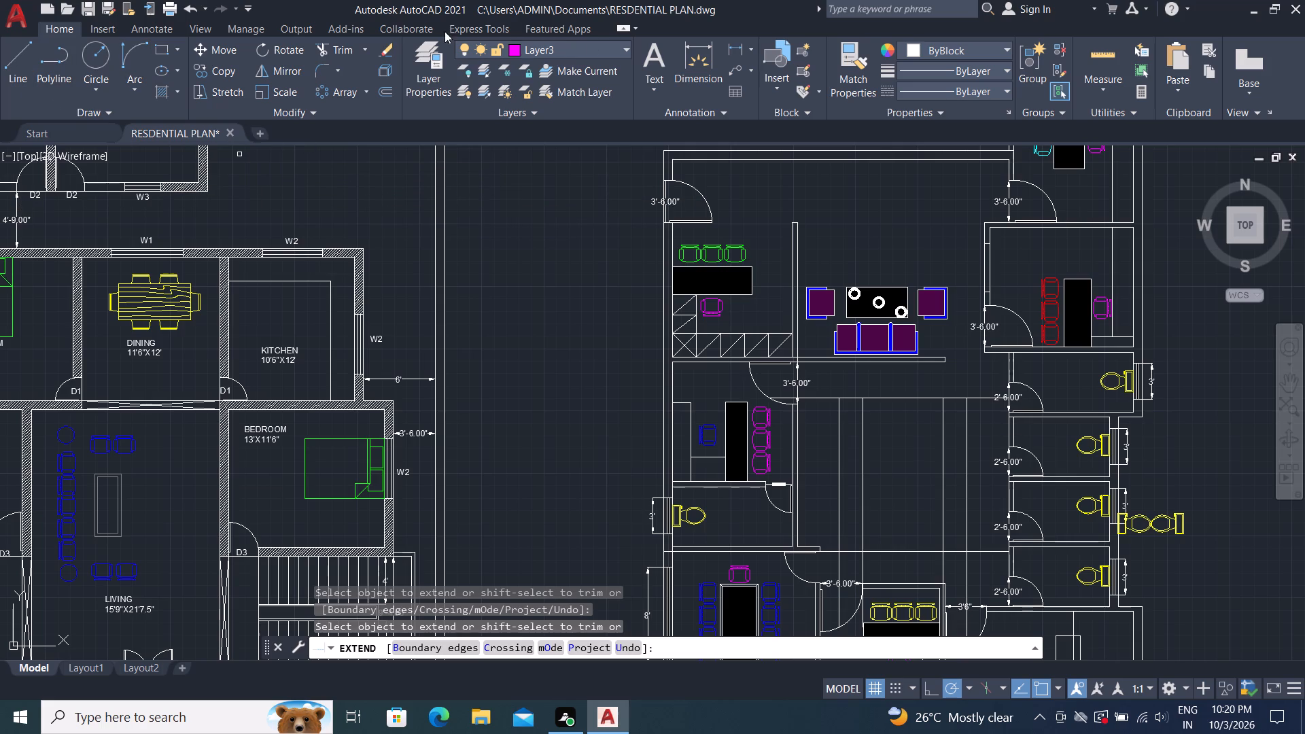
Trim the extended wall line outside the outer vertical guides and the four guides below it, leaving a closed rectangle in the hall.
click(322, 42)
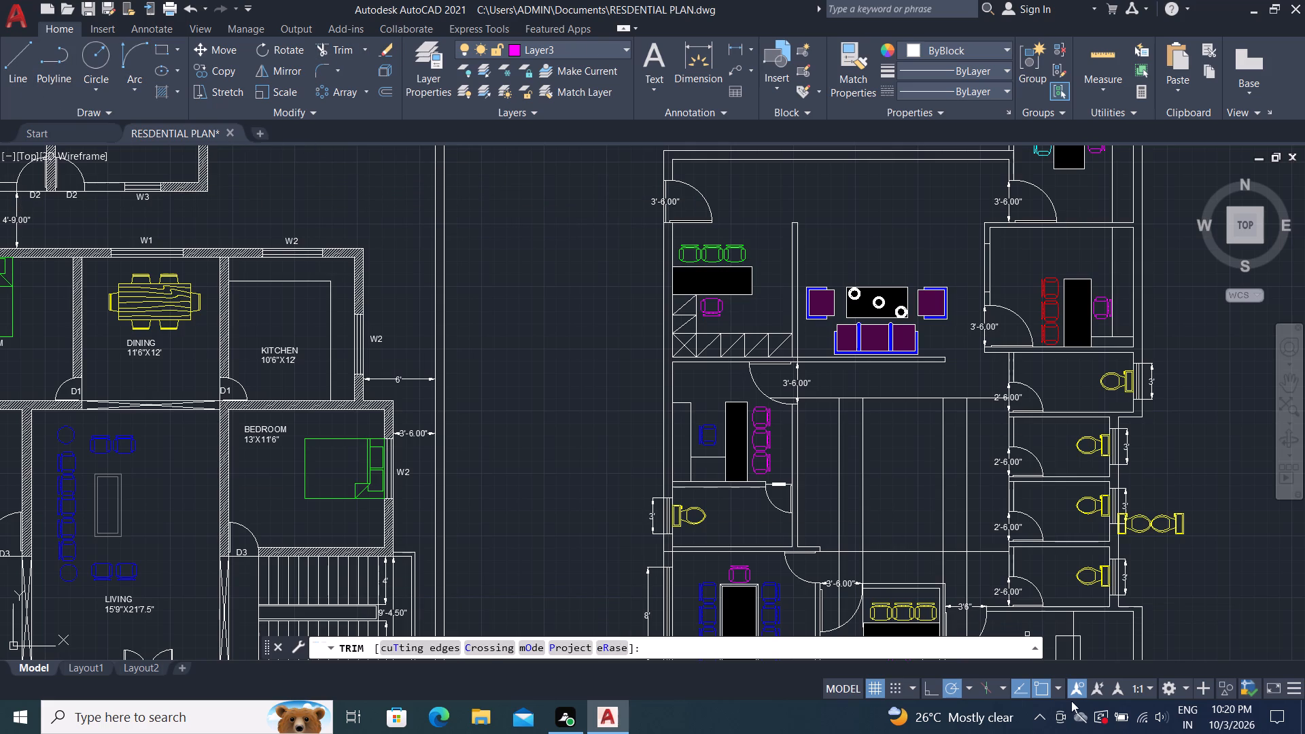
scroll(766, 557, up, 2)
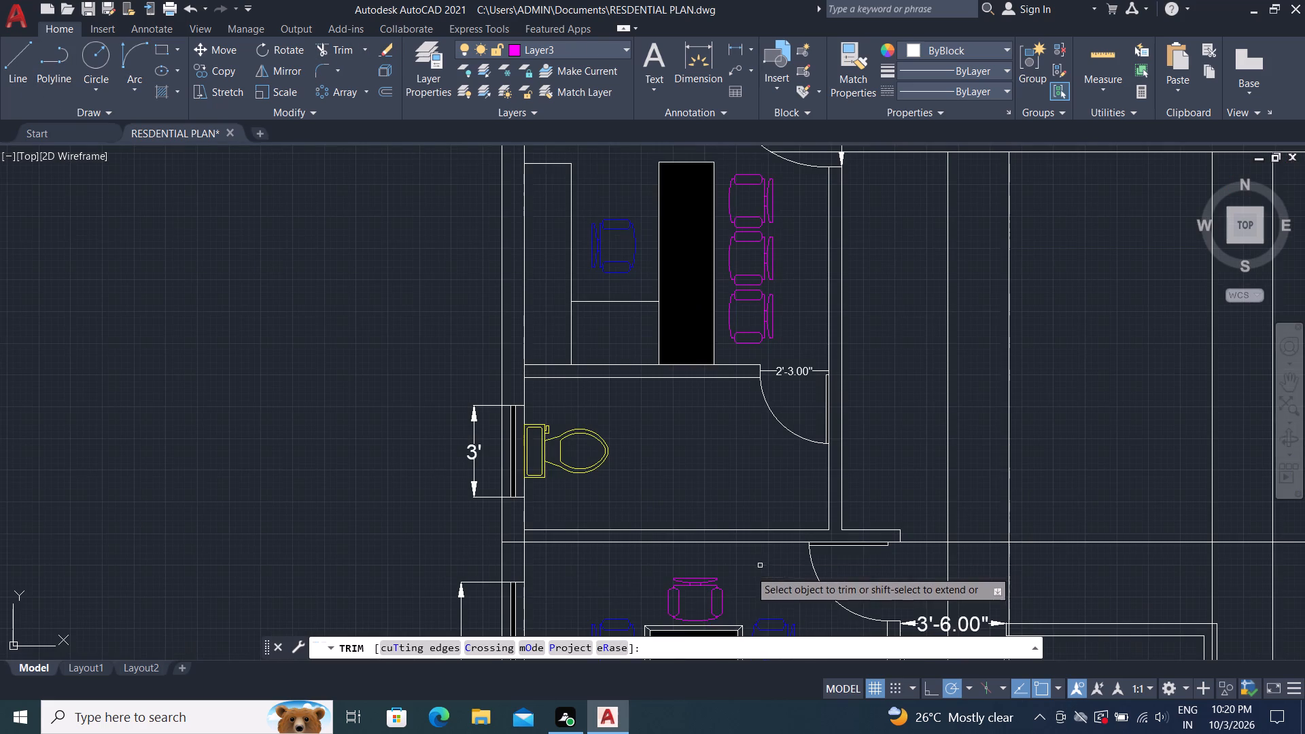
click(518, 544)
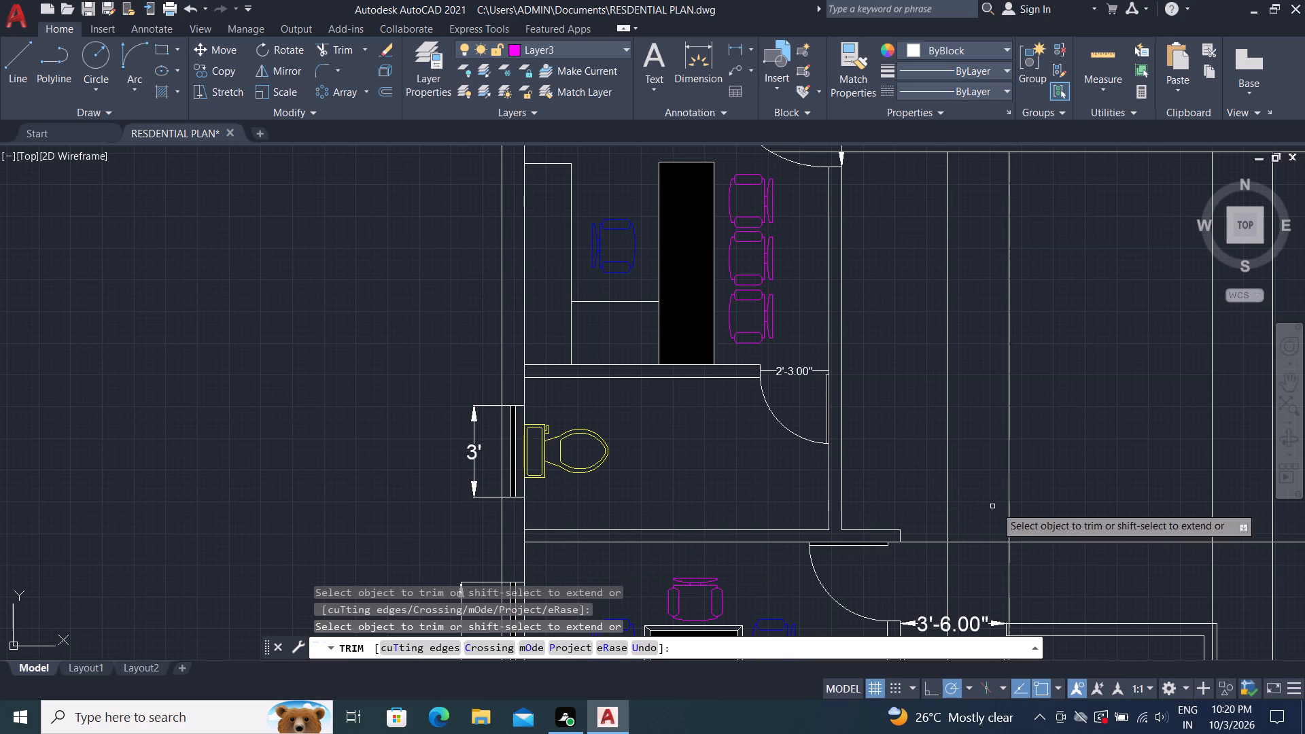
click(933, 545)
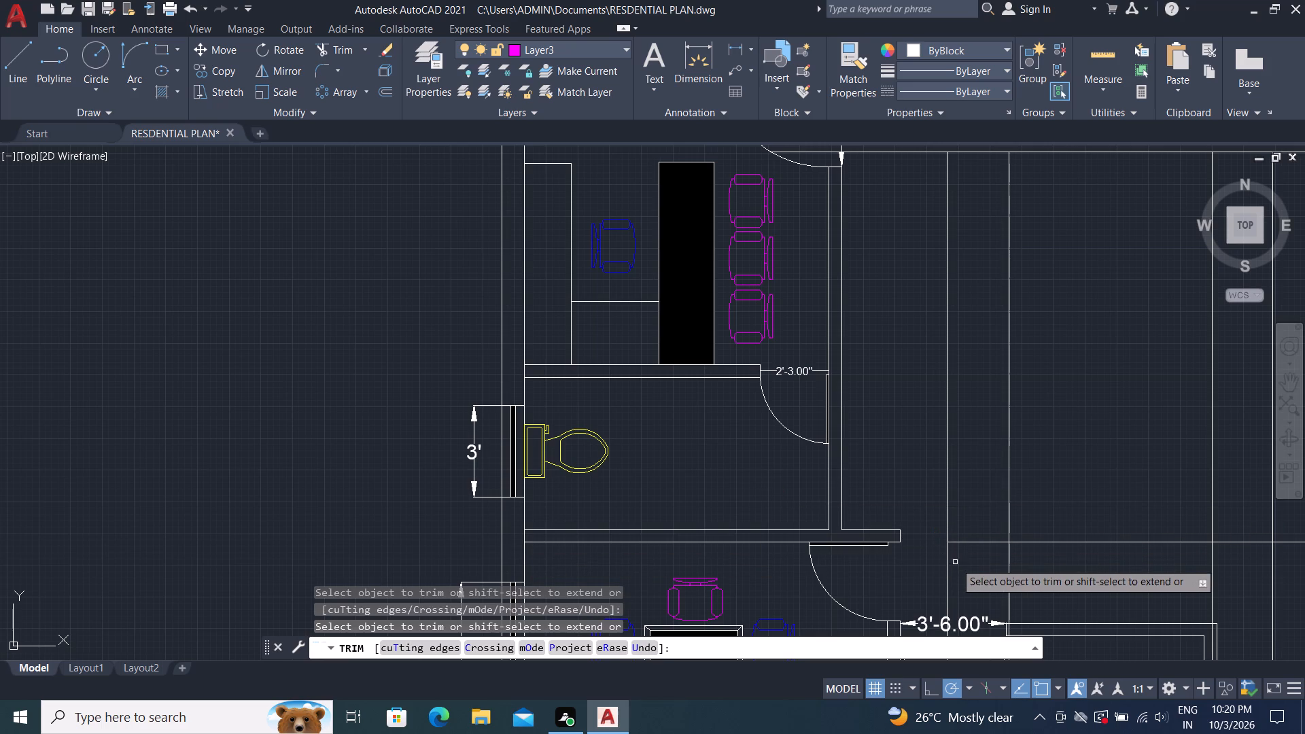
click(950, 574)
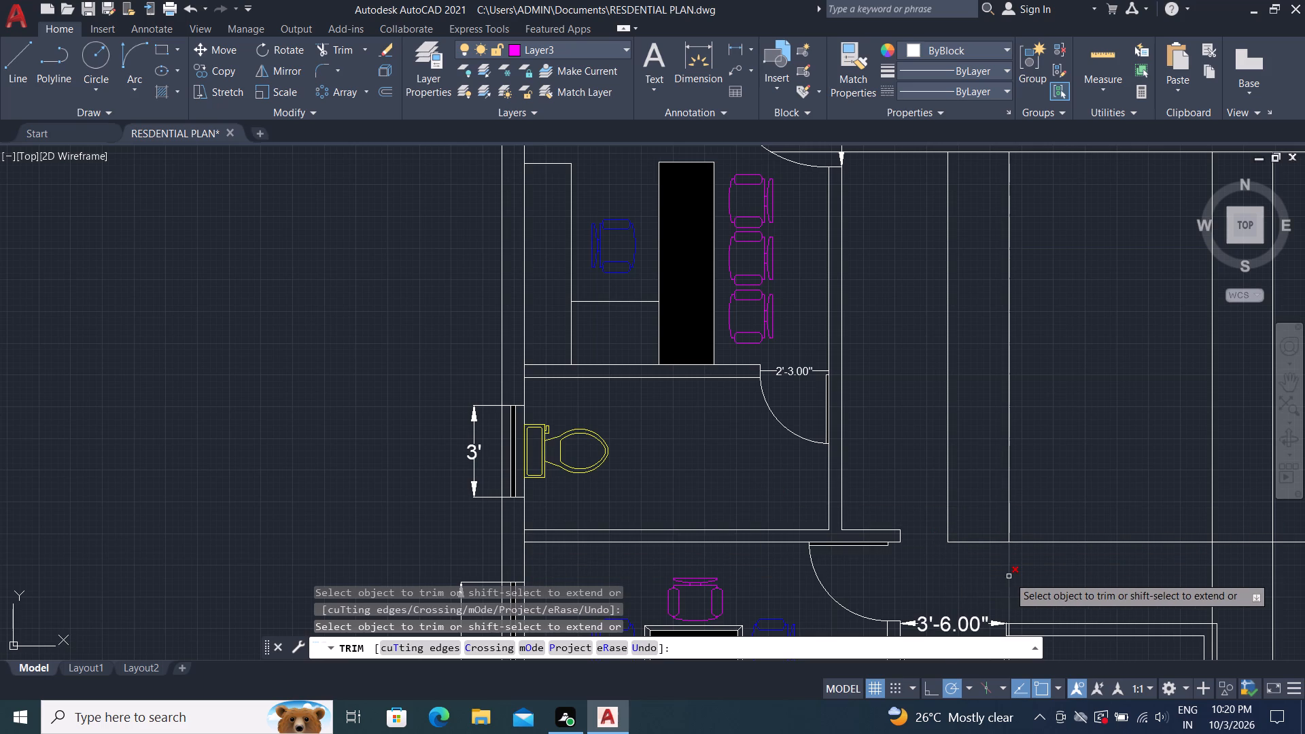
click(1009, 576)
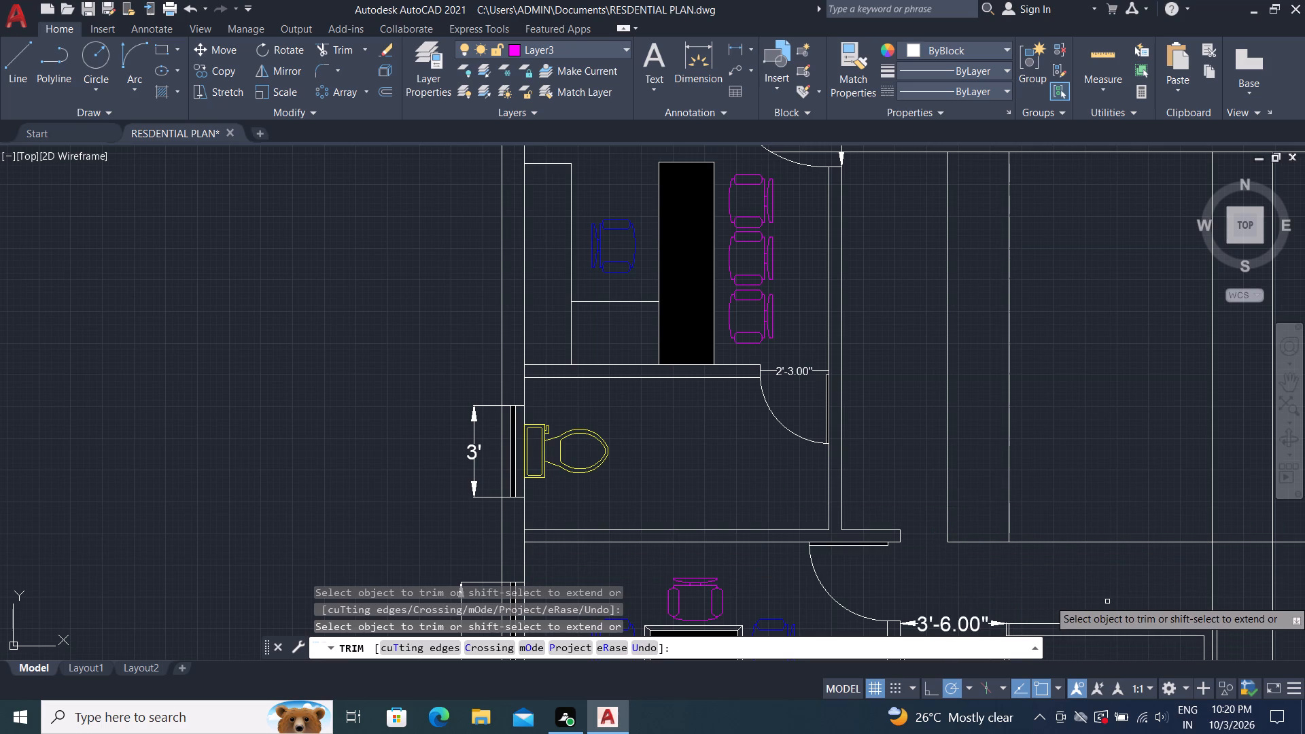
click(1213, 599)
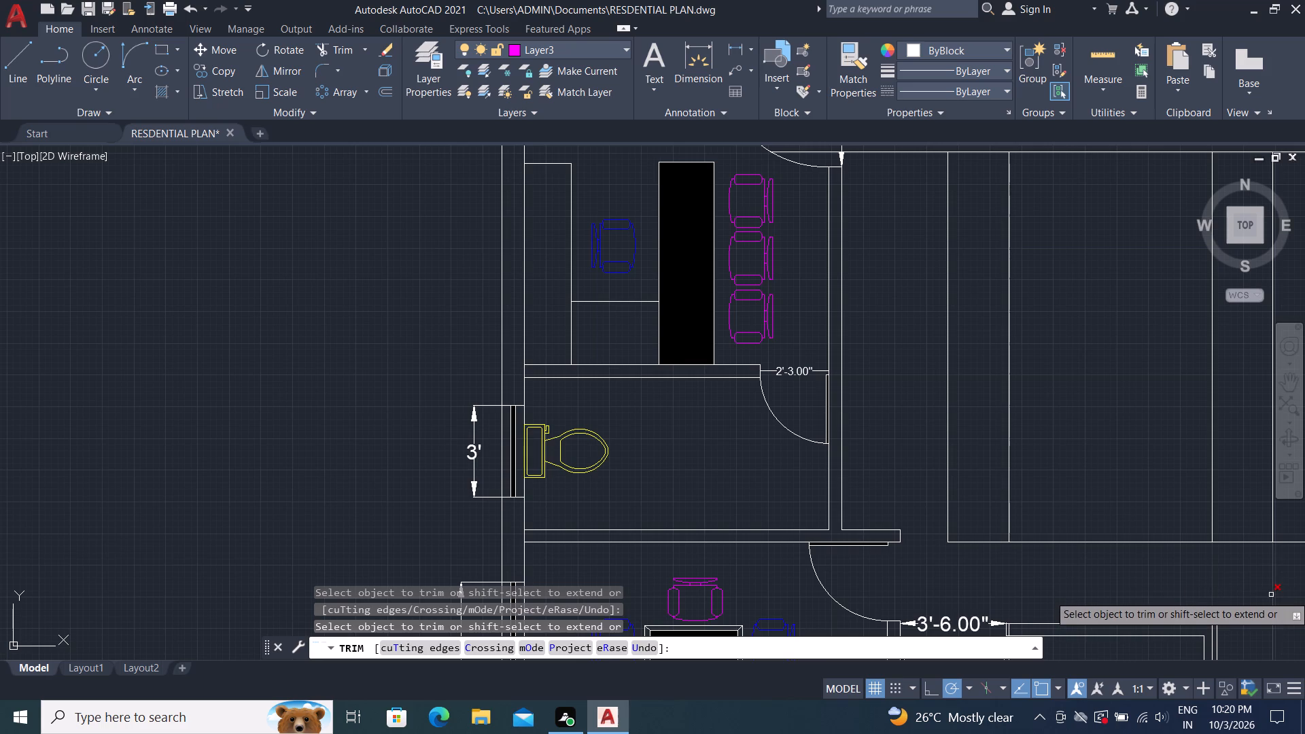
click(1271, 595)
scroll(1174, 597, down, 1)
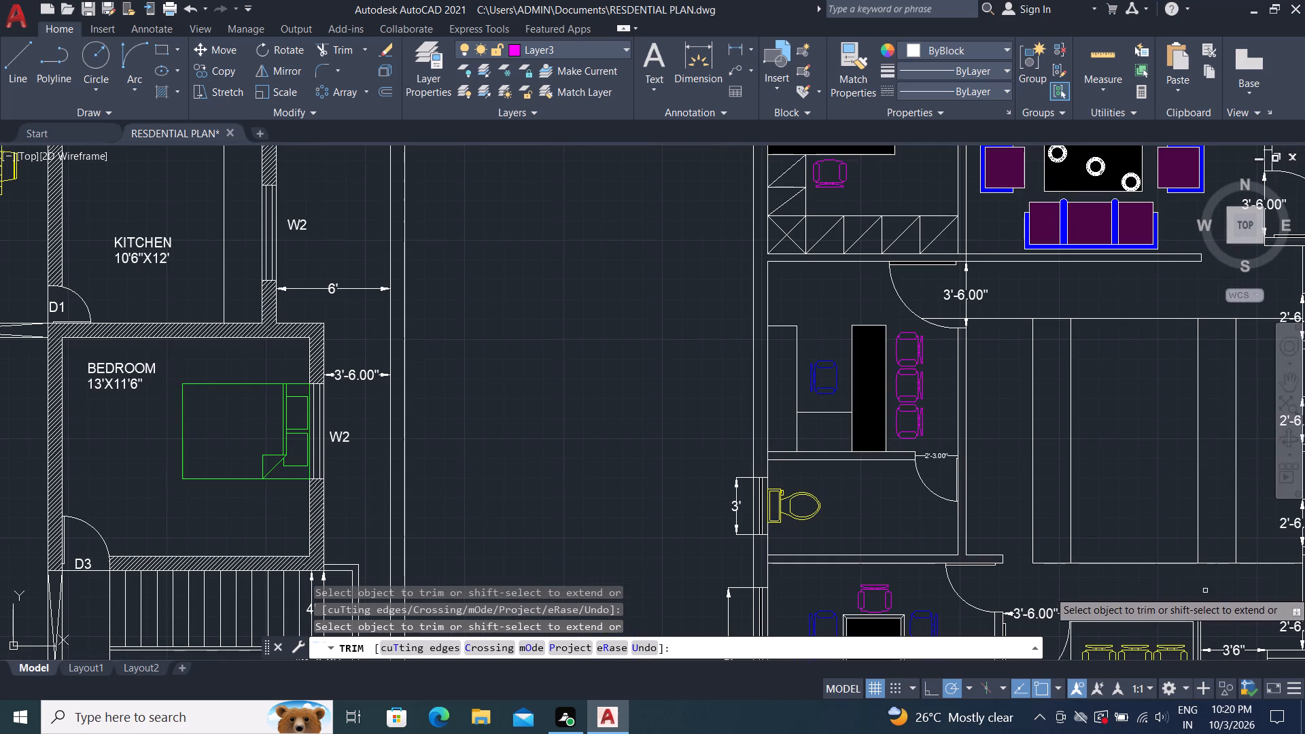
click(1250, 563)
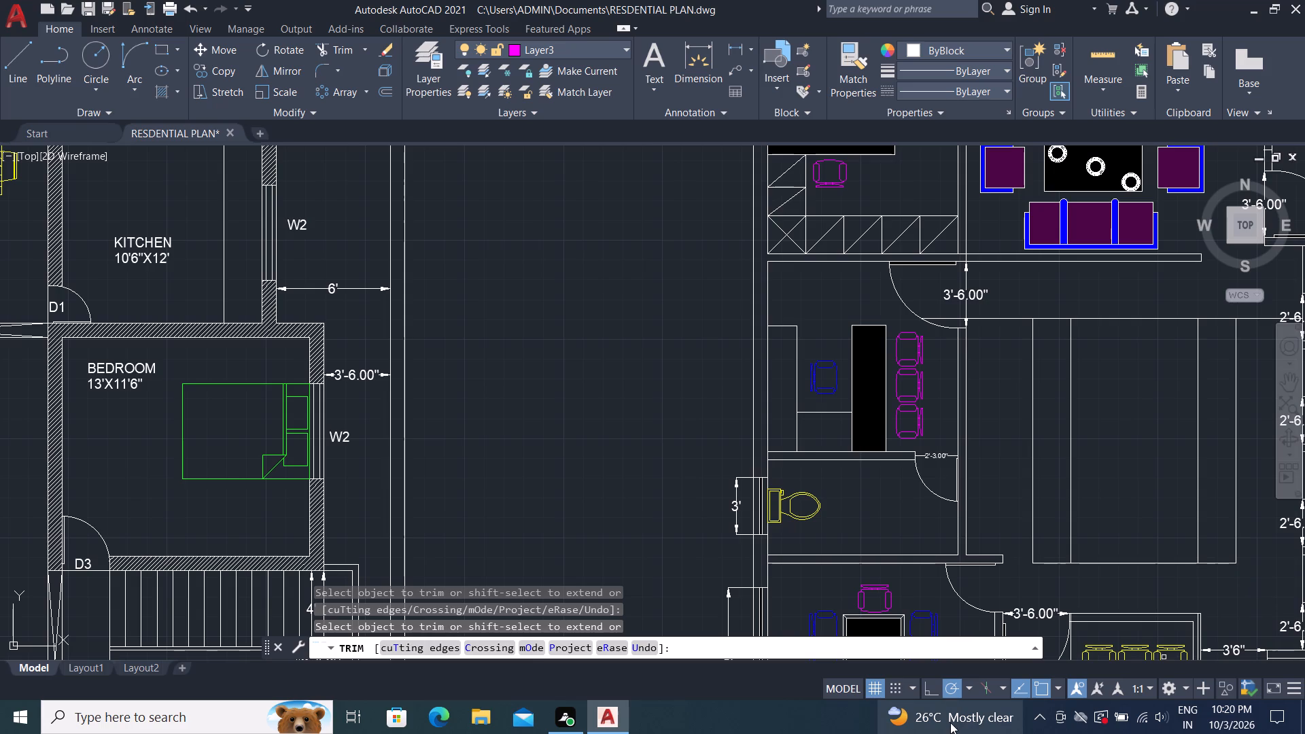
key(Escape)
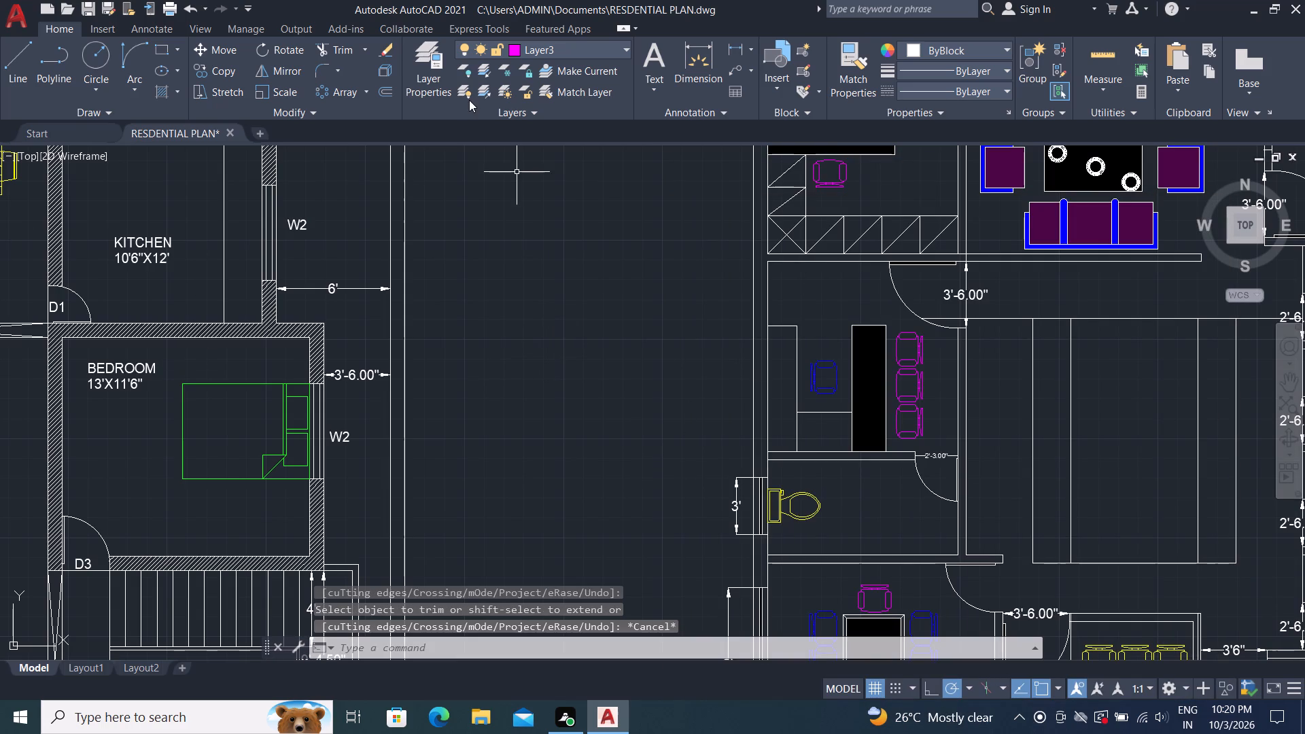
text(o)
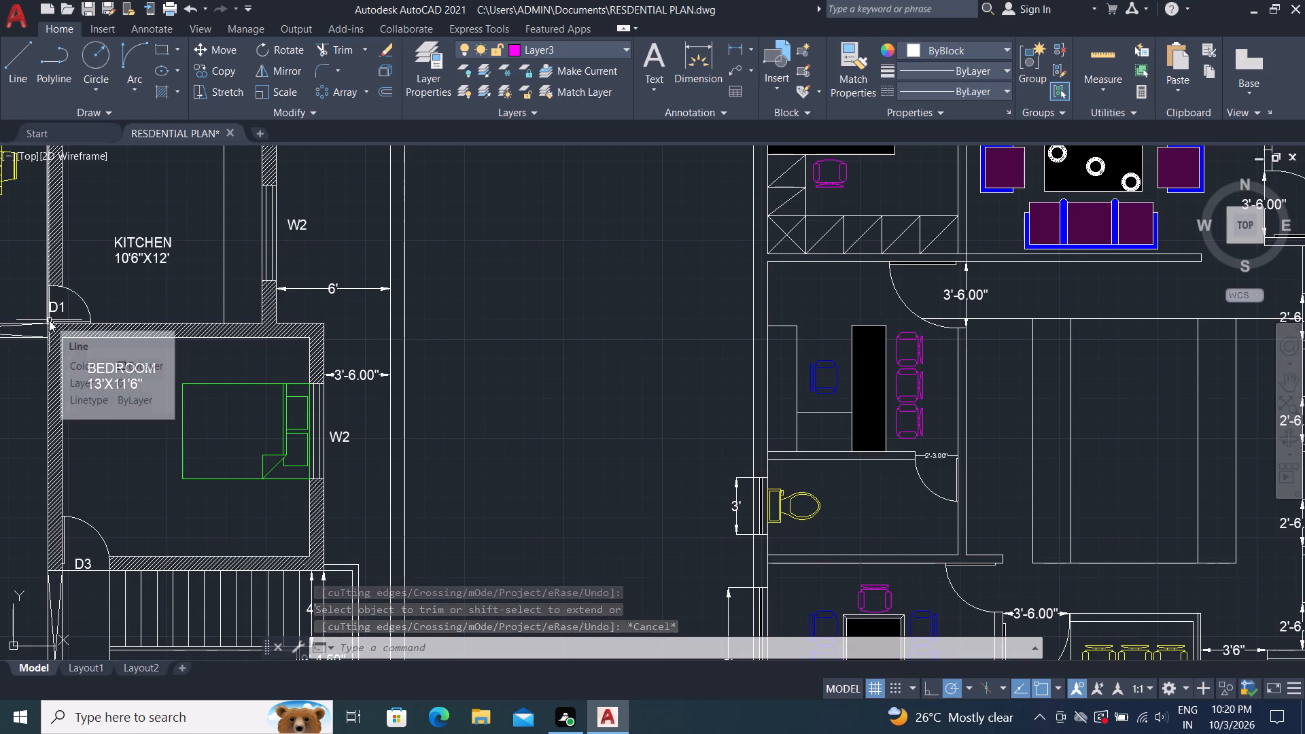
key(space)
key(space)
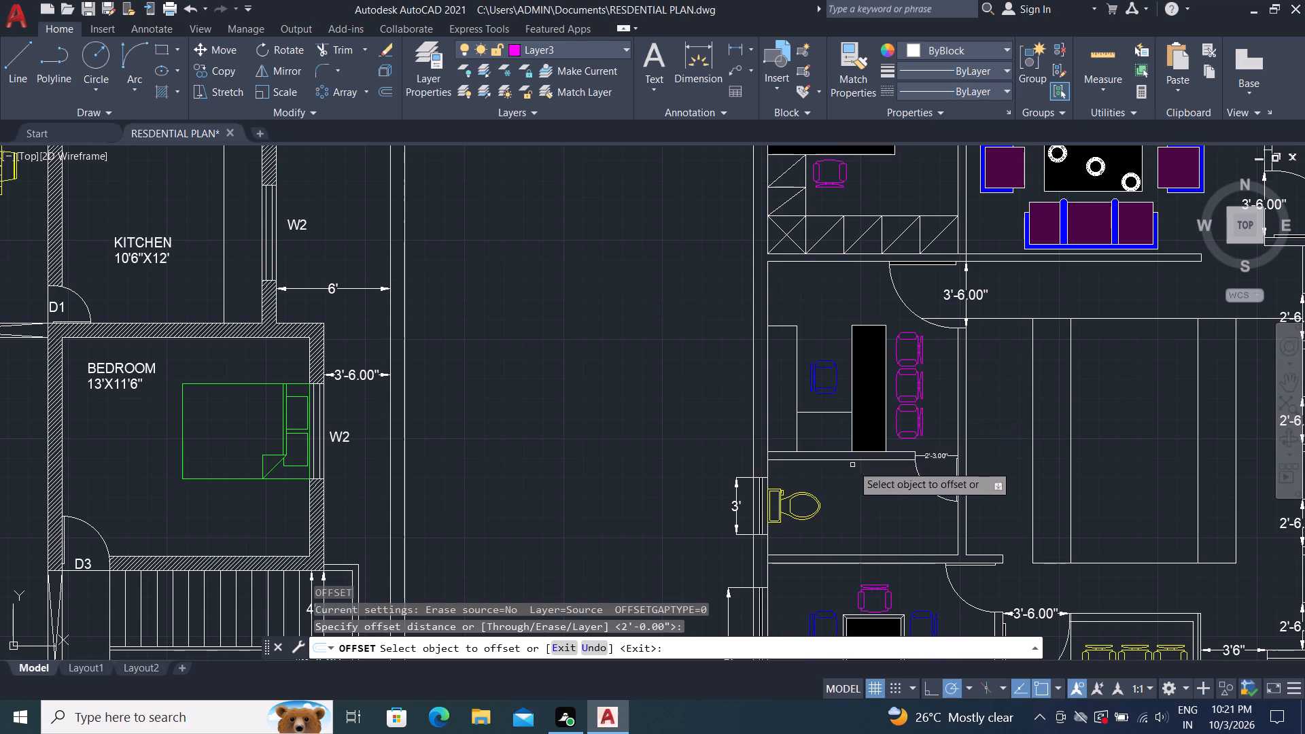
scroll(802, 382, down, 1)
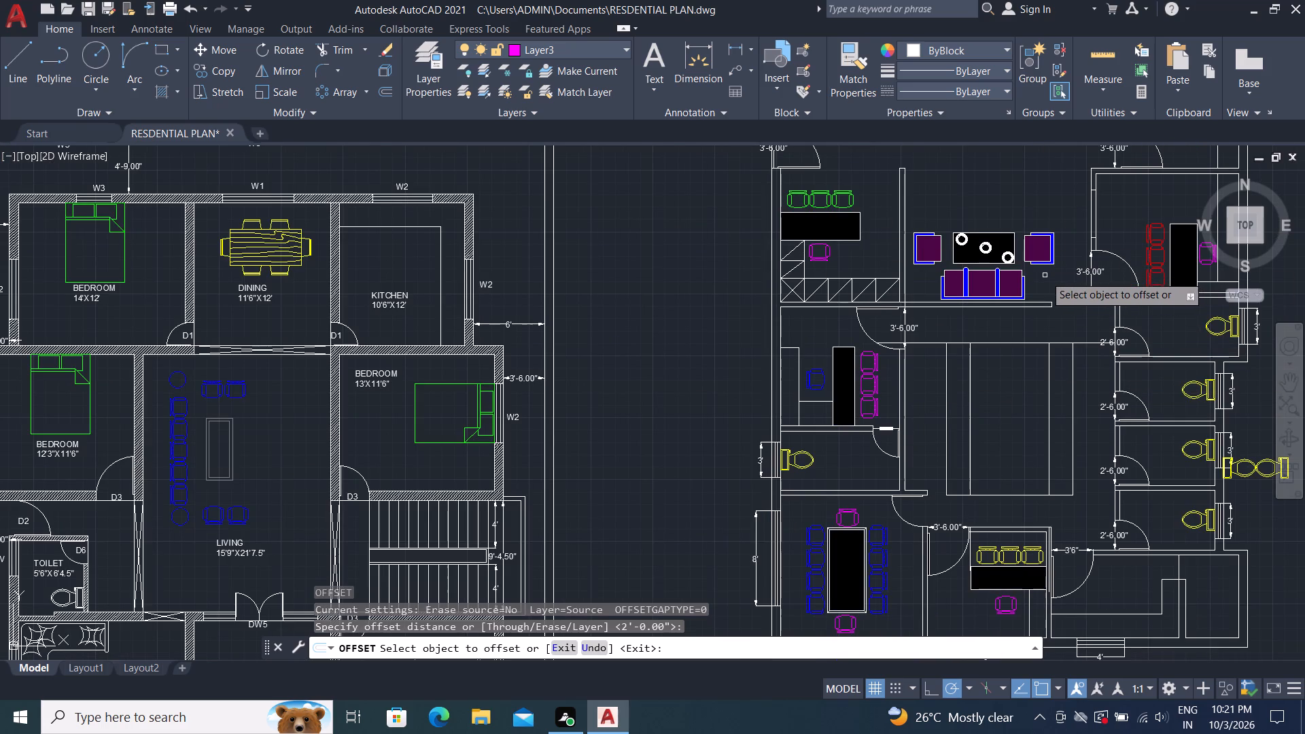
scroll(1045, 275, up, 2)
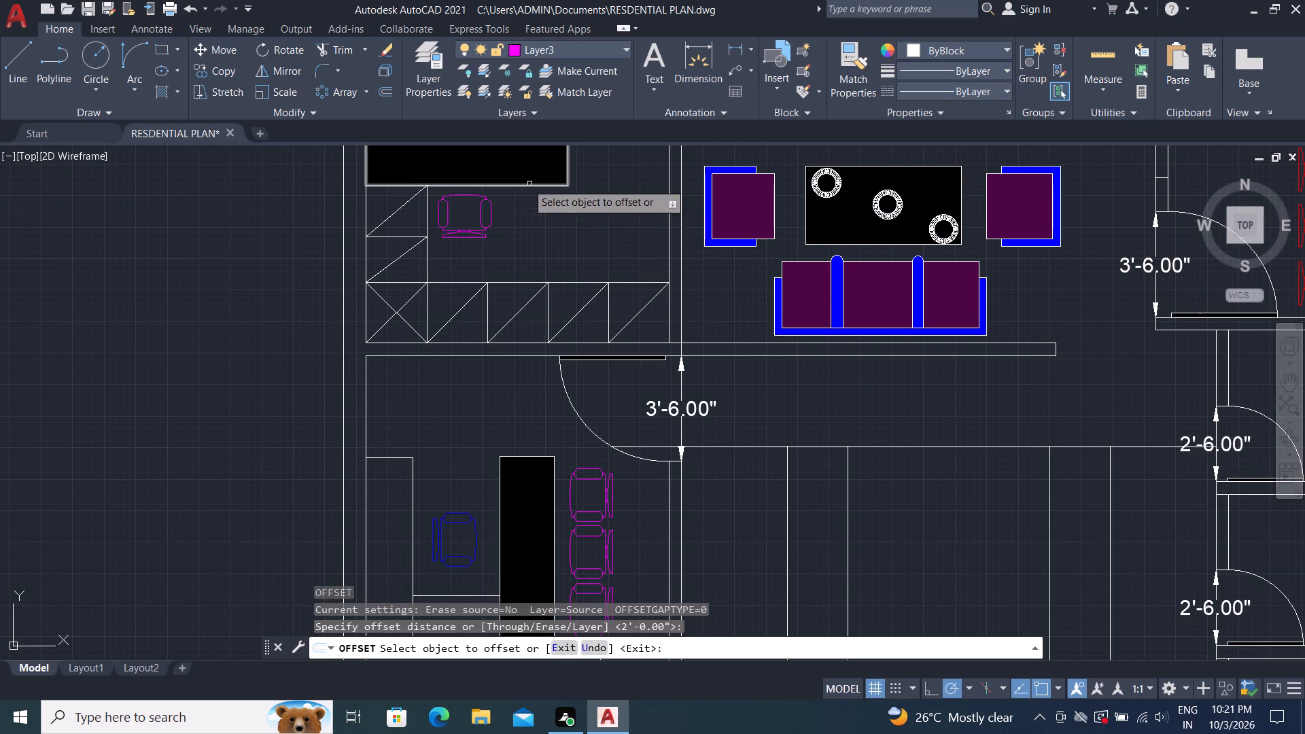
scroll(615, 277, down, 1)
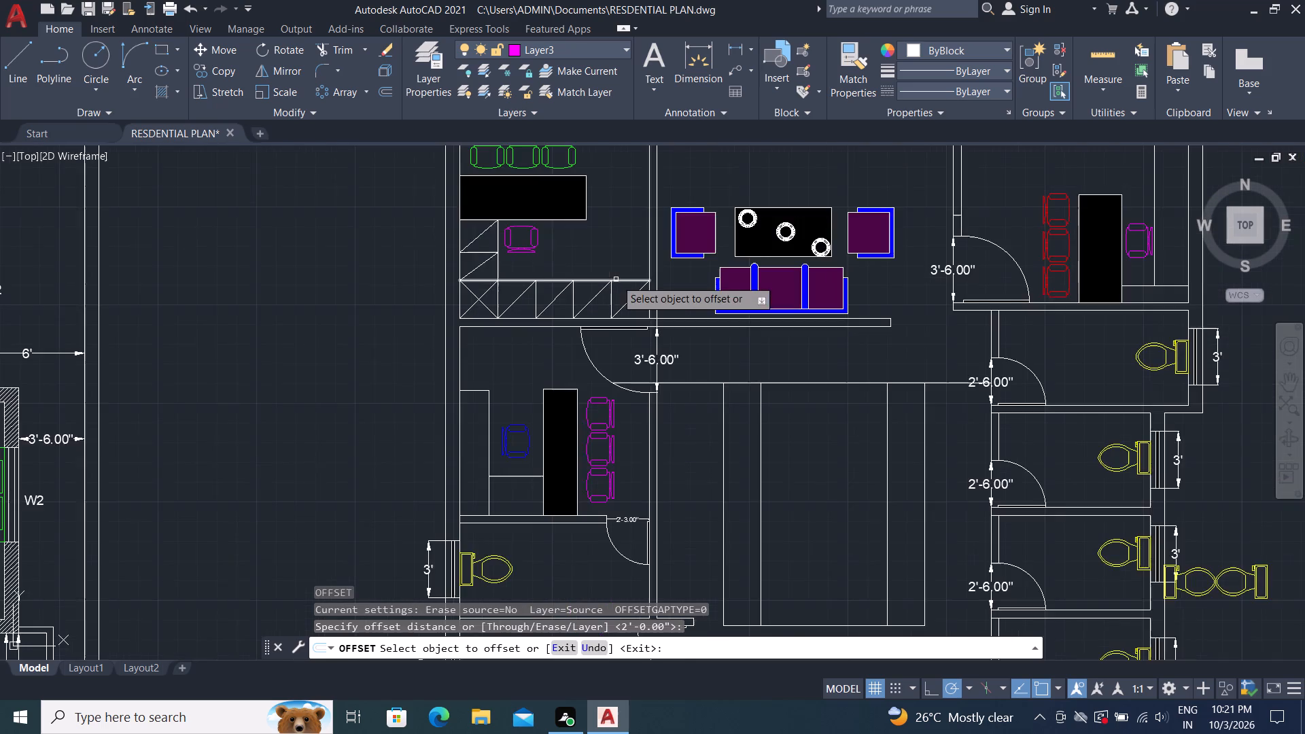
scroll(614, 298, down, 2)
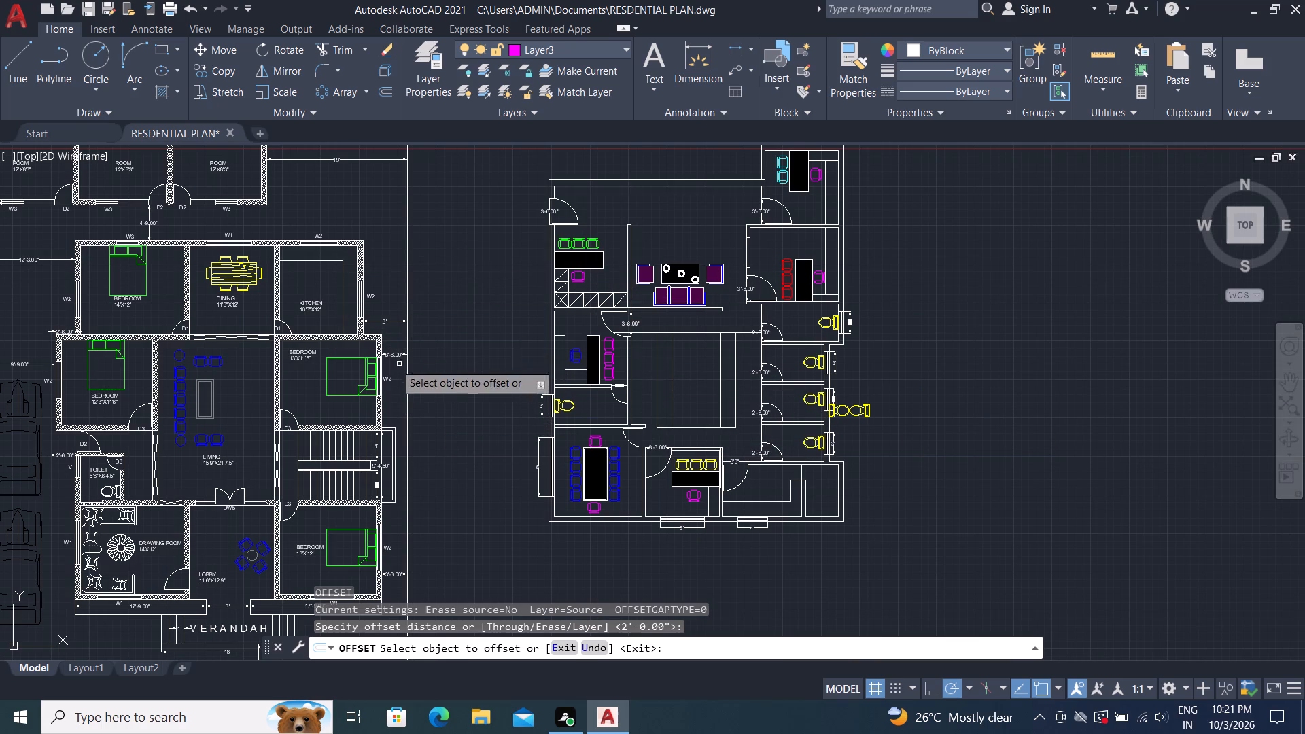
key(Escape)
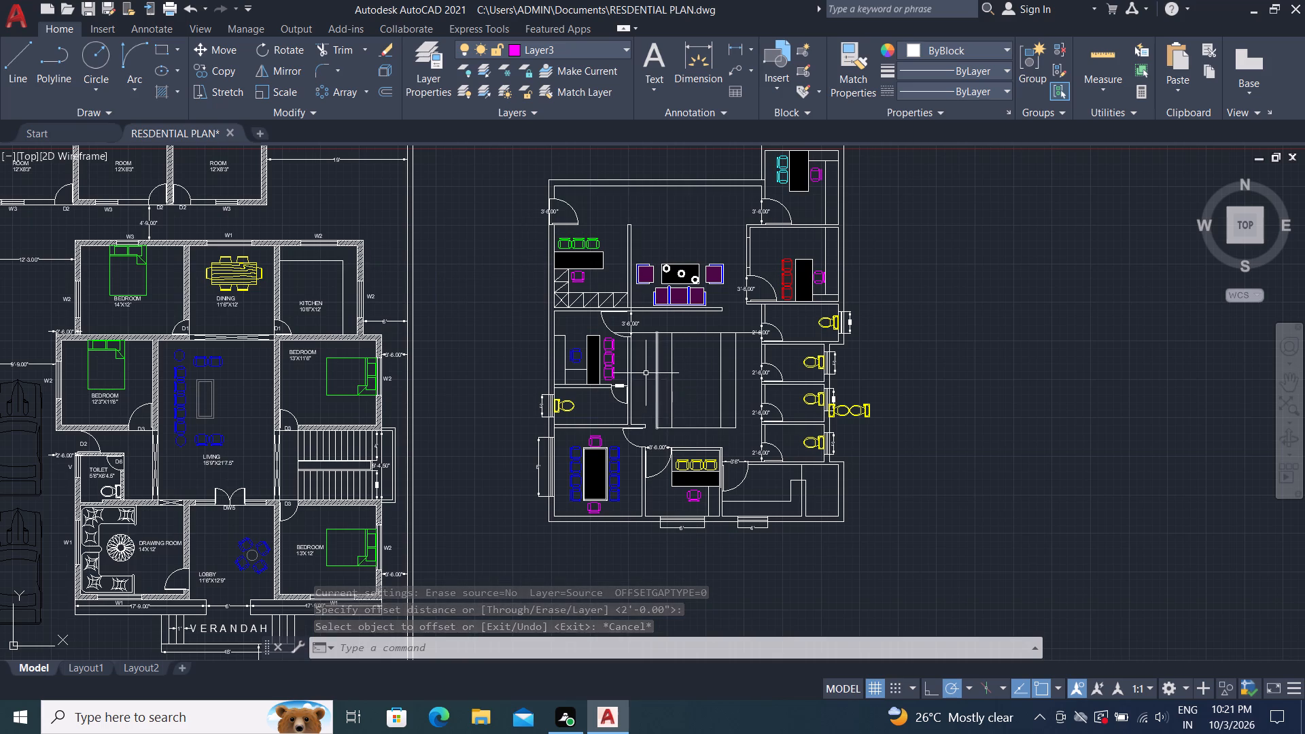
Offset the south edge of the central hall rectangle 2' north.
scroll(692, 447, up, 2)
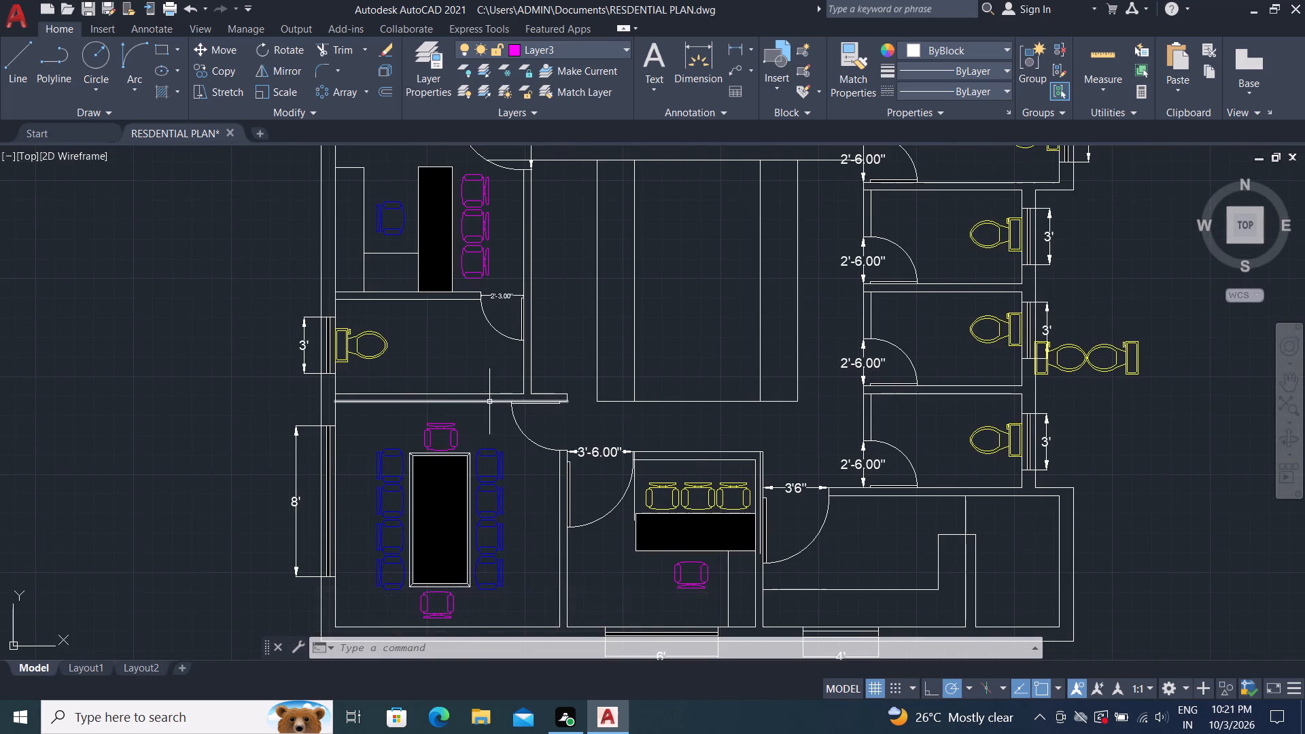
key(o)
key(space)
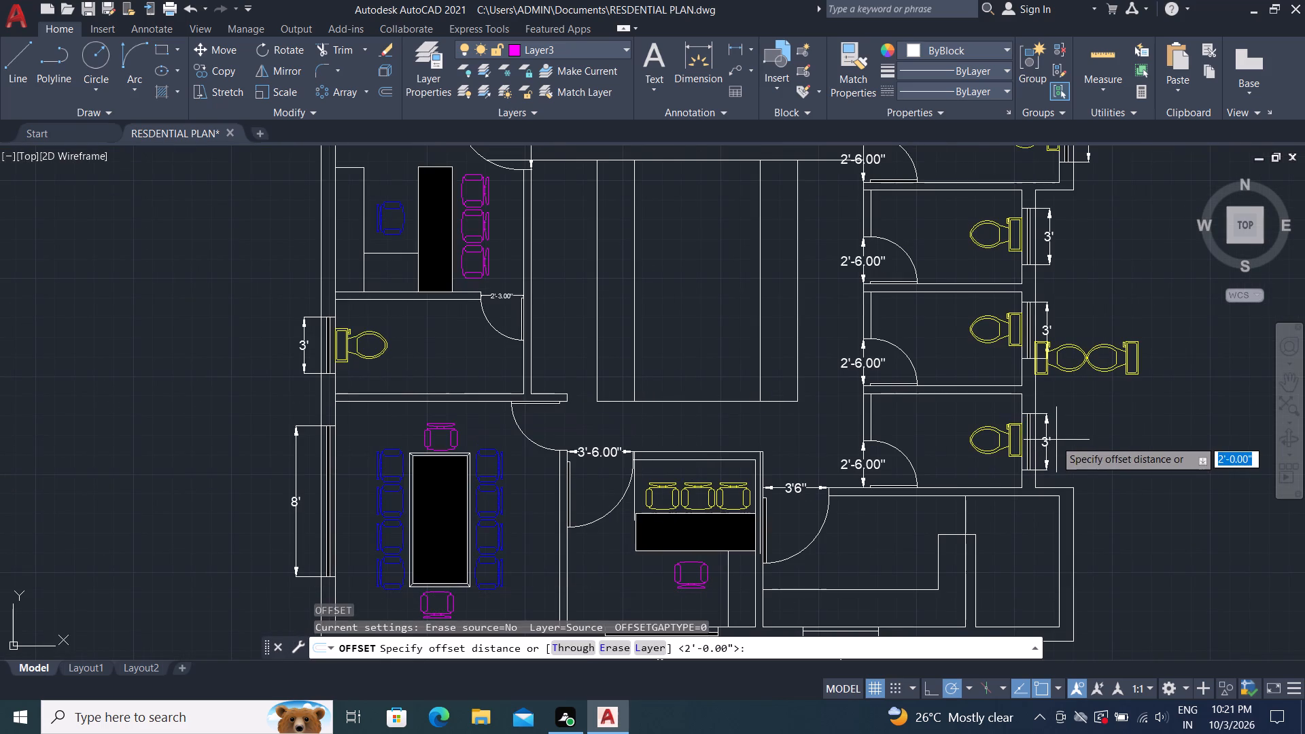
key(space)
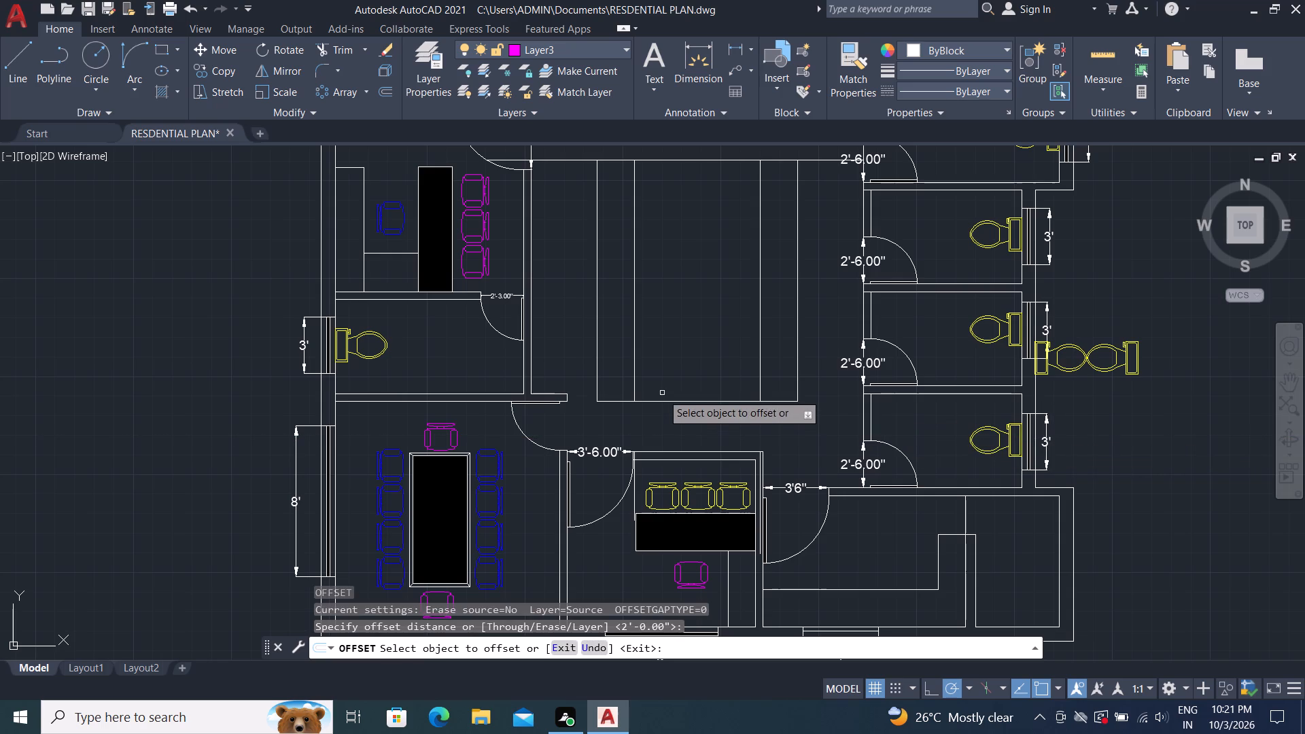
click(671, 398)
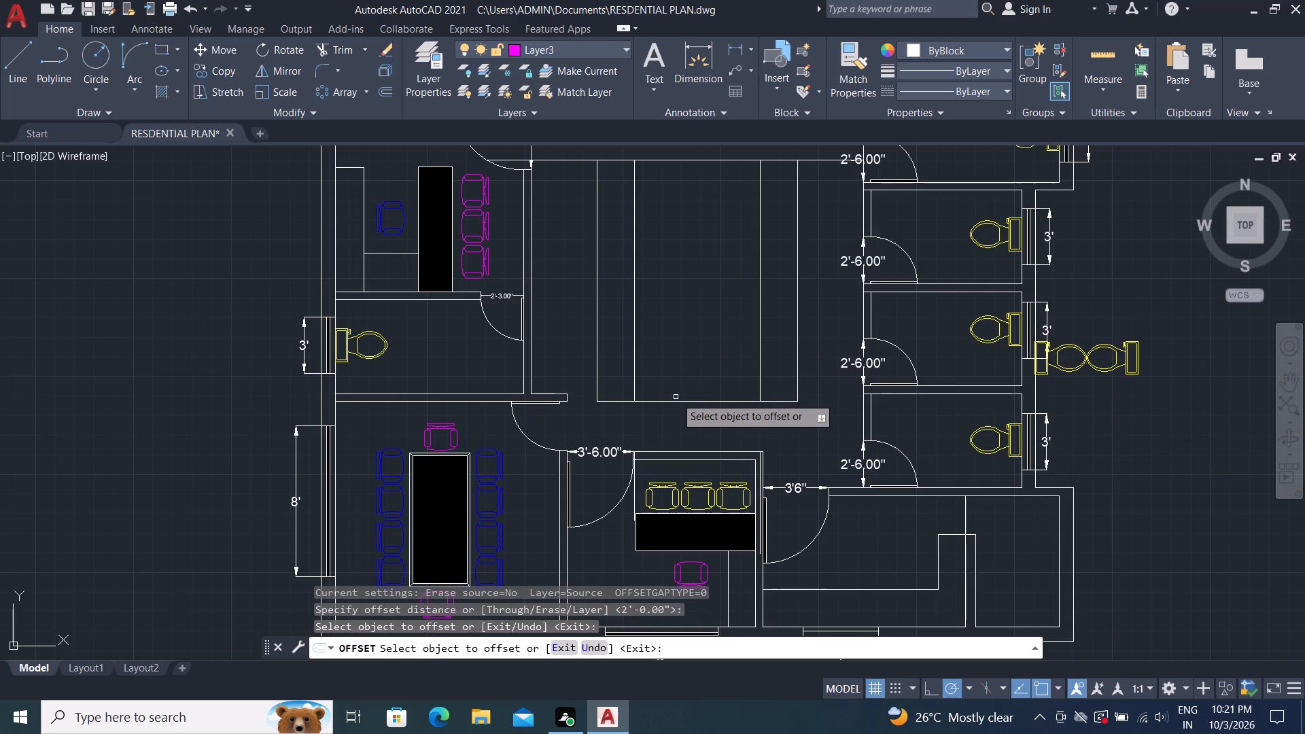
click(679, 400)
click(687, 321)
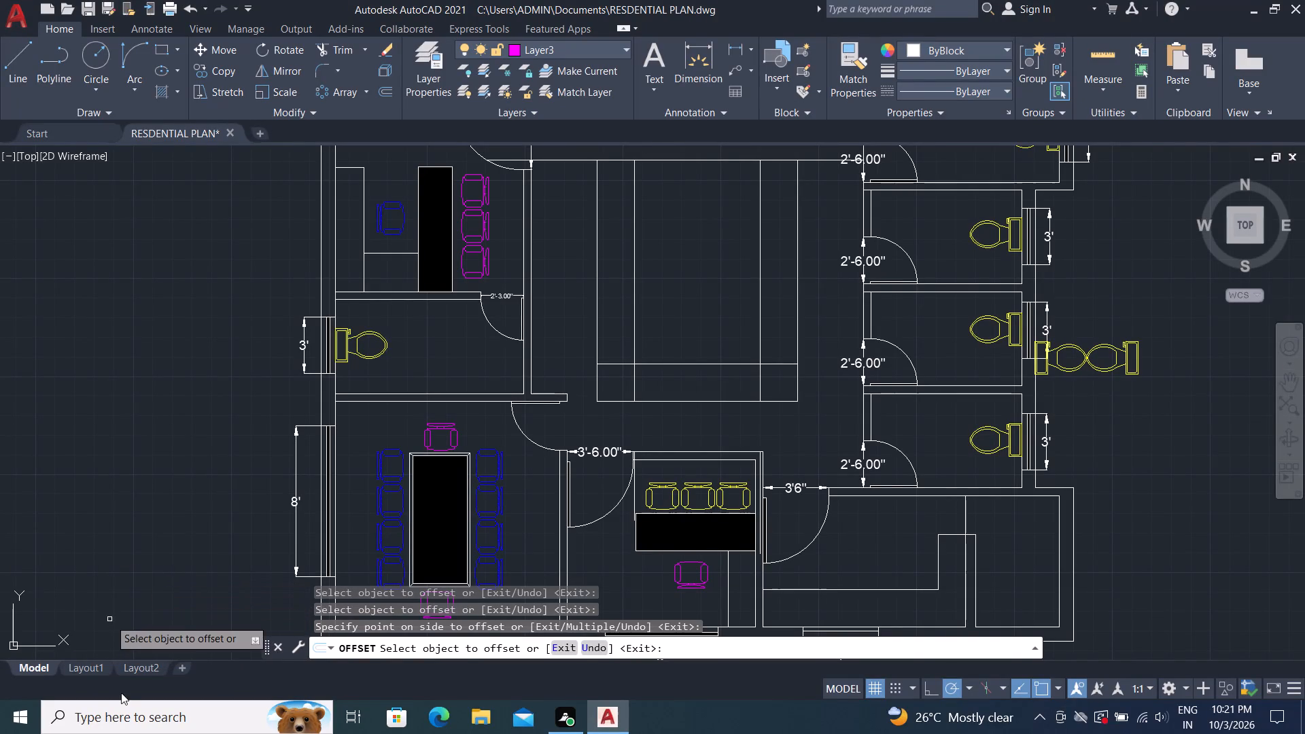
Offset the rectangle's two inner vertical lines a further 2' toward its centre, west line east and east line west.
key(o)
key(space)
key(space)
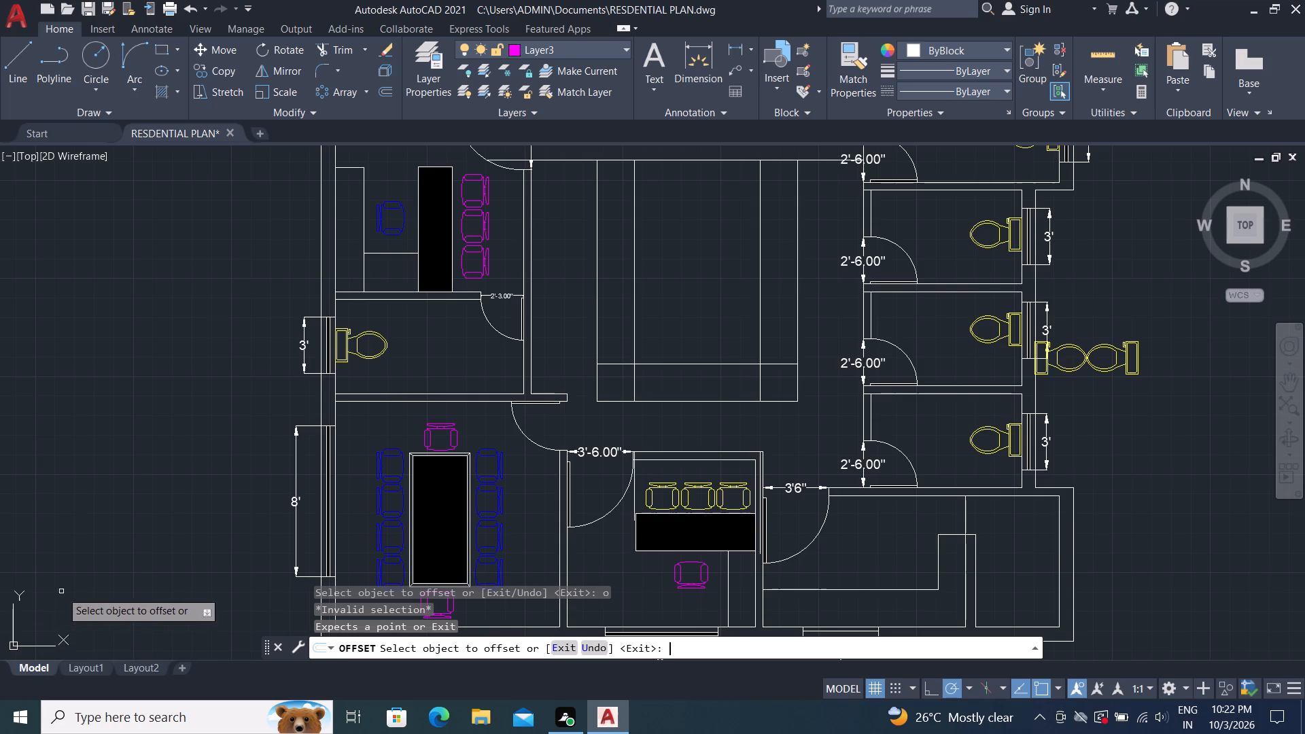
key(space)
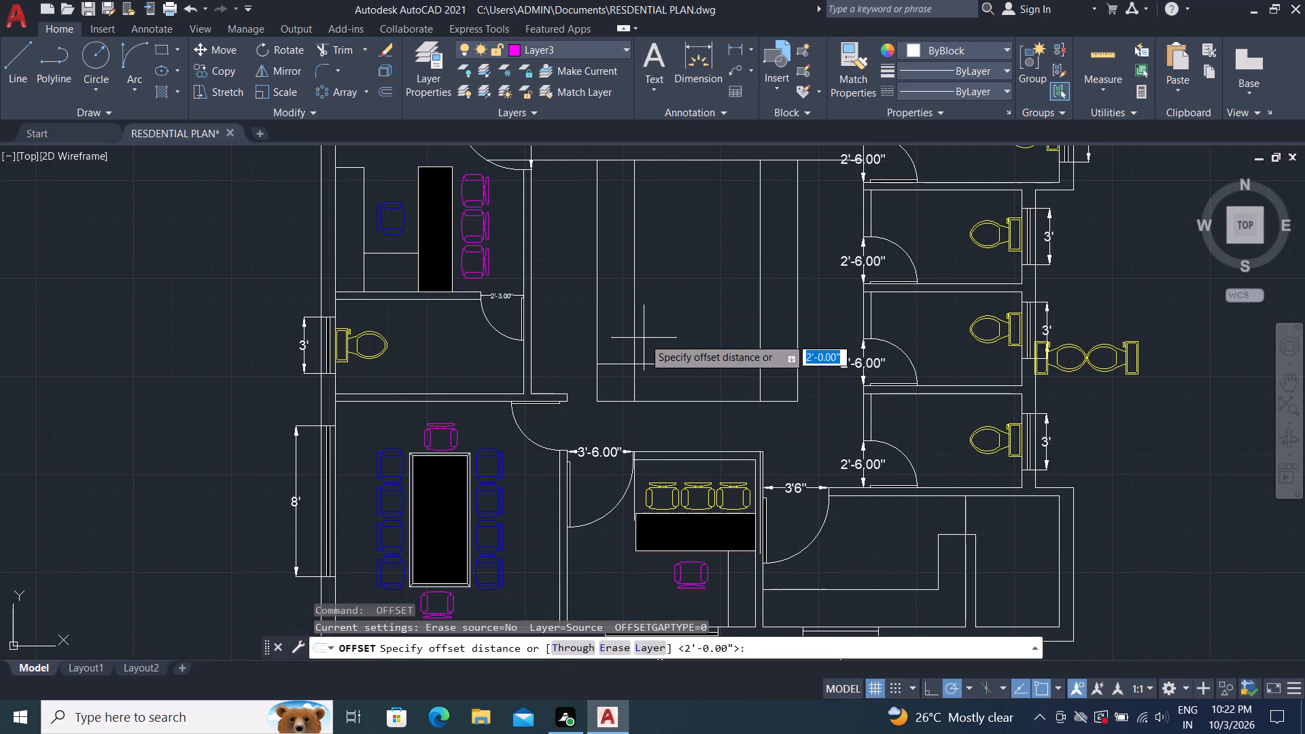
key(space)
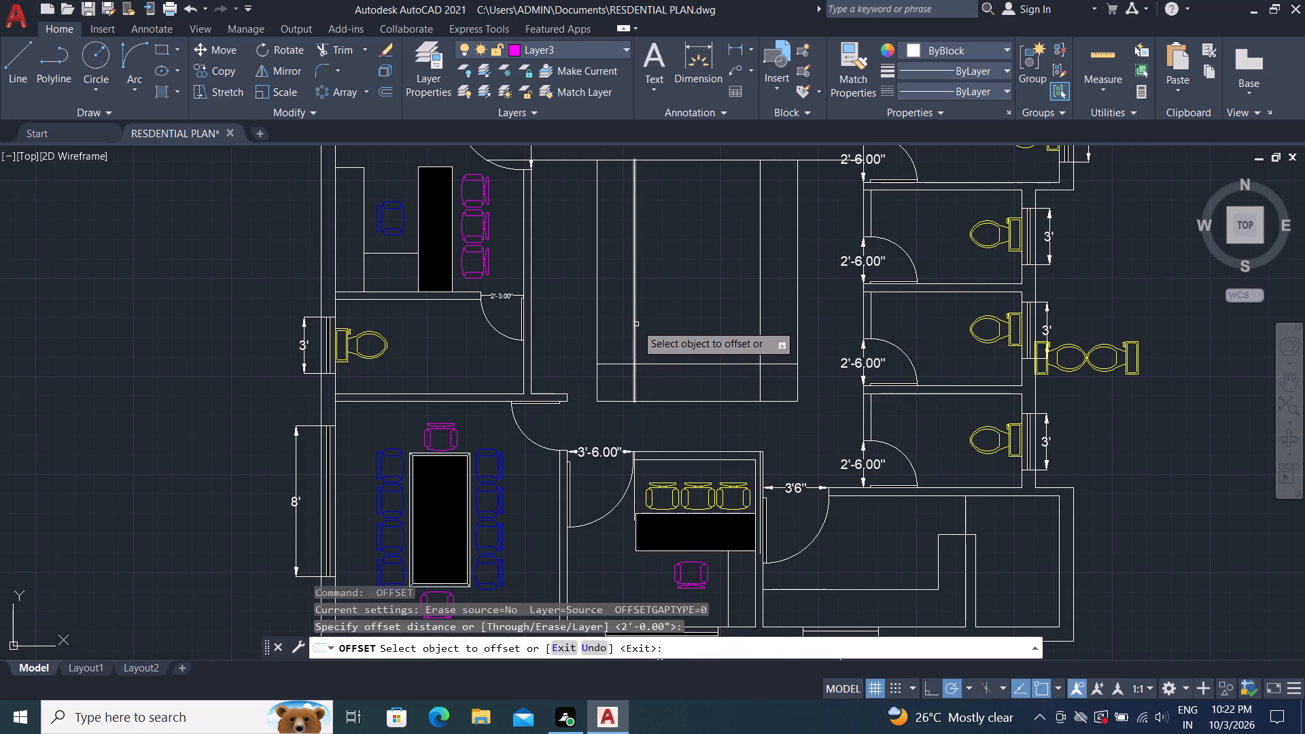
click(636, 324)
click(678, 332)
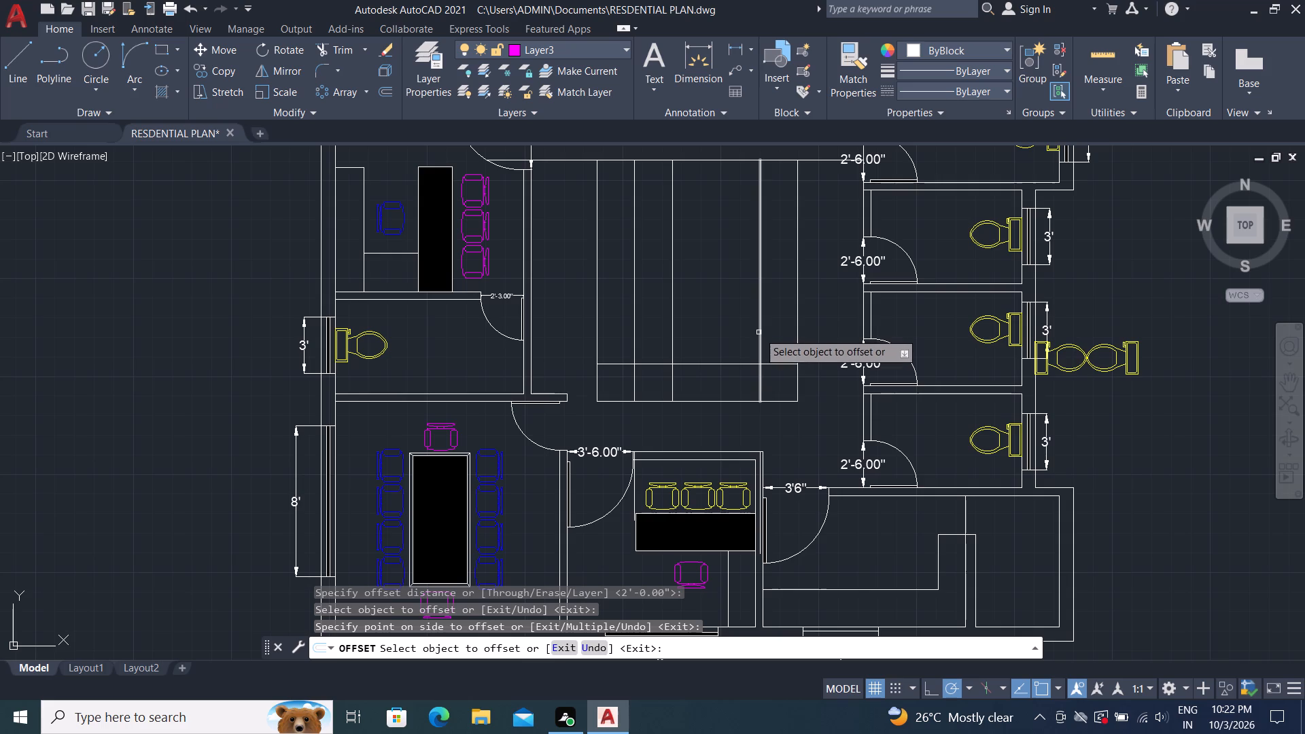
click(760, 333)
click(720, 326)
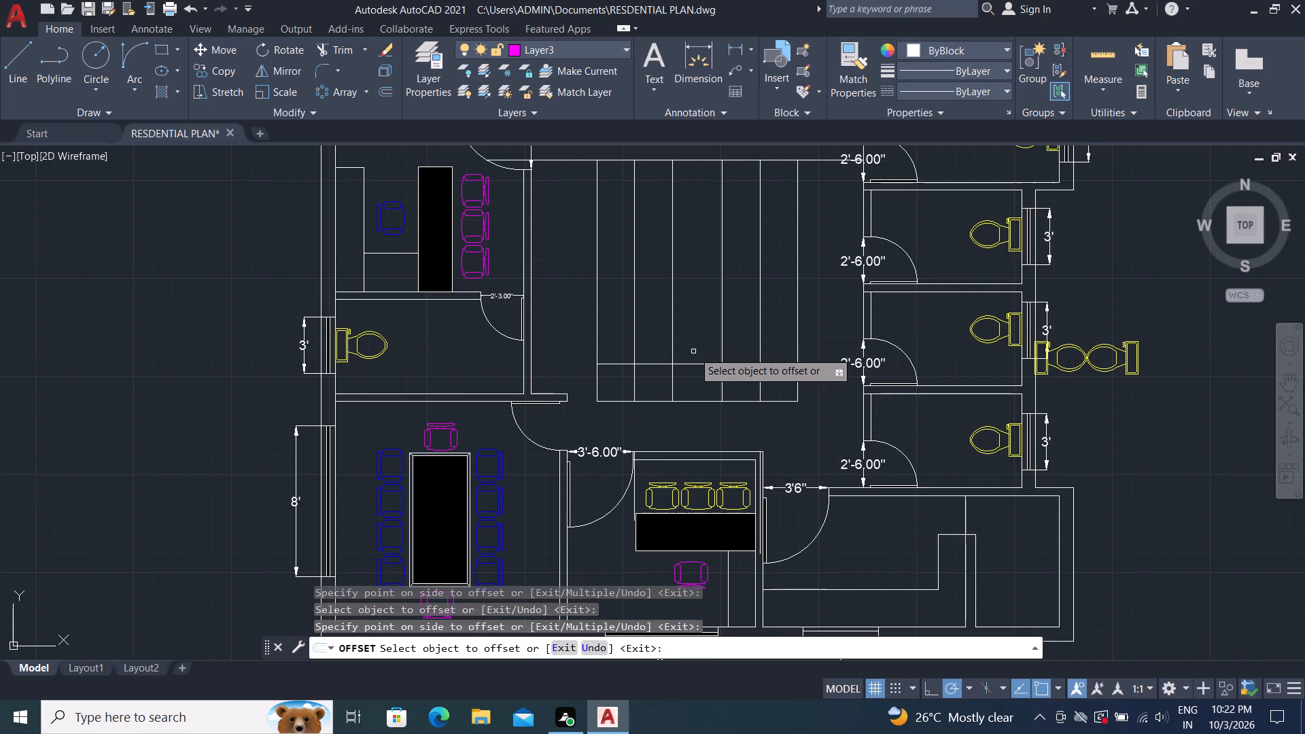
key(Escape)
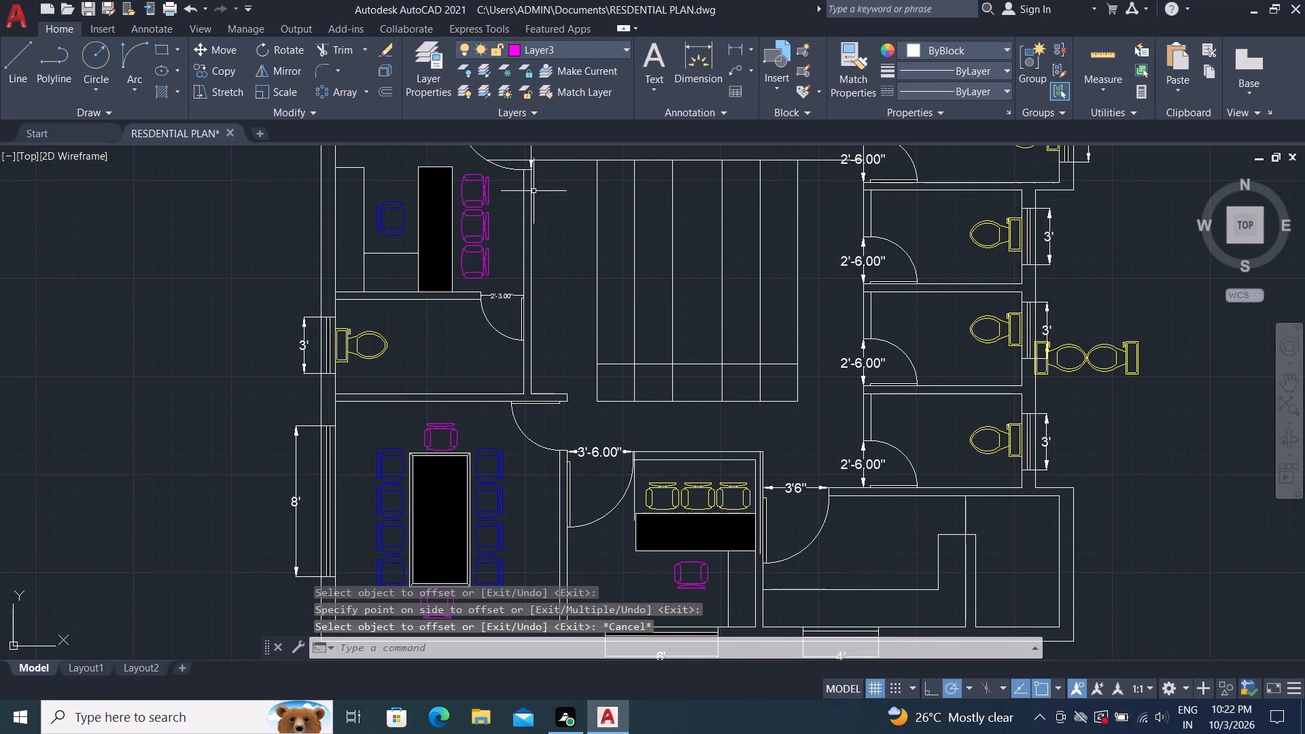
Draw diagonals about 2'-10" long across the rectangle's southwest and southeast corner squares, from the inner verticals' south ends to the outer verticals.
click(20, 50)
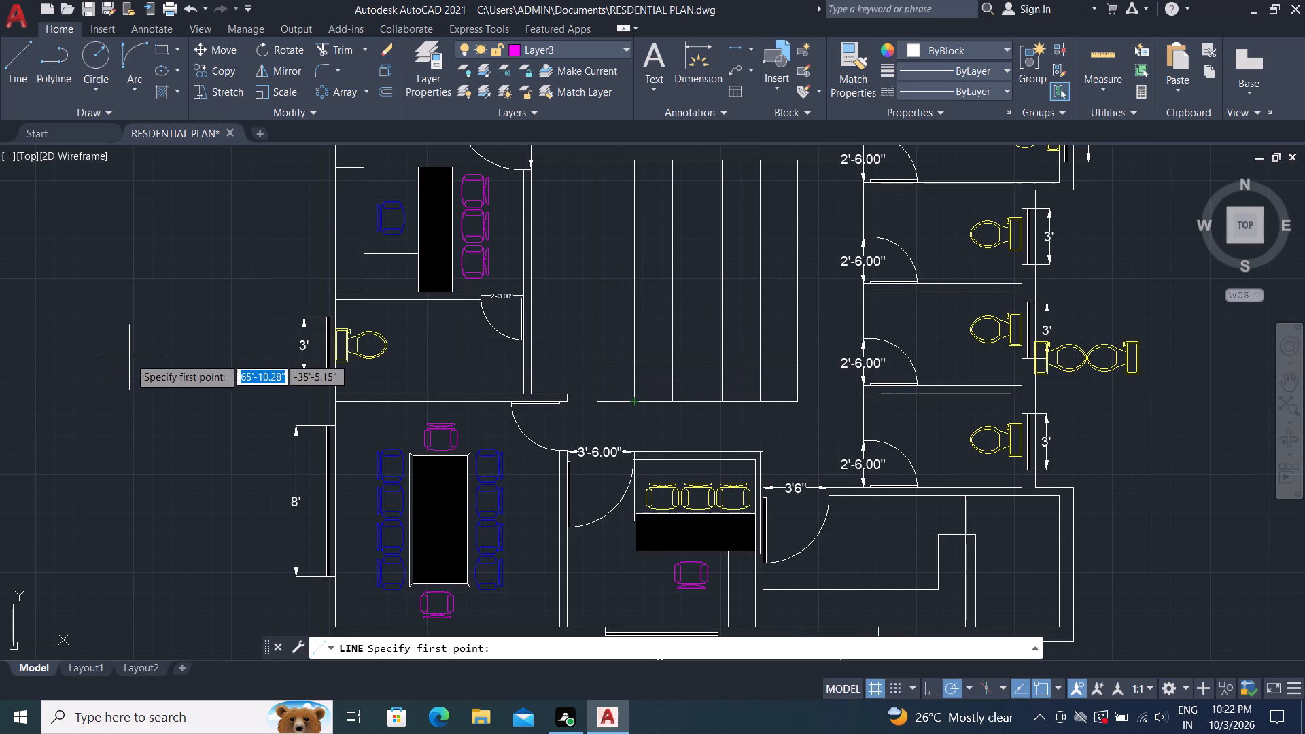
click(631, 398)
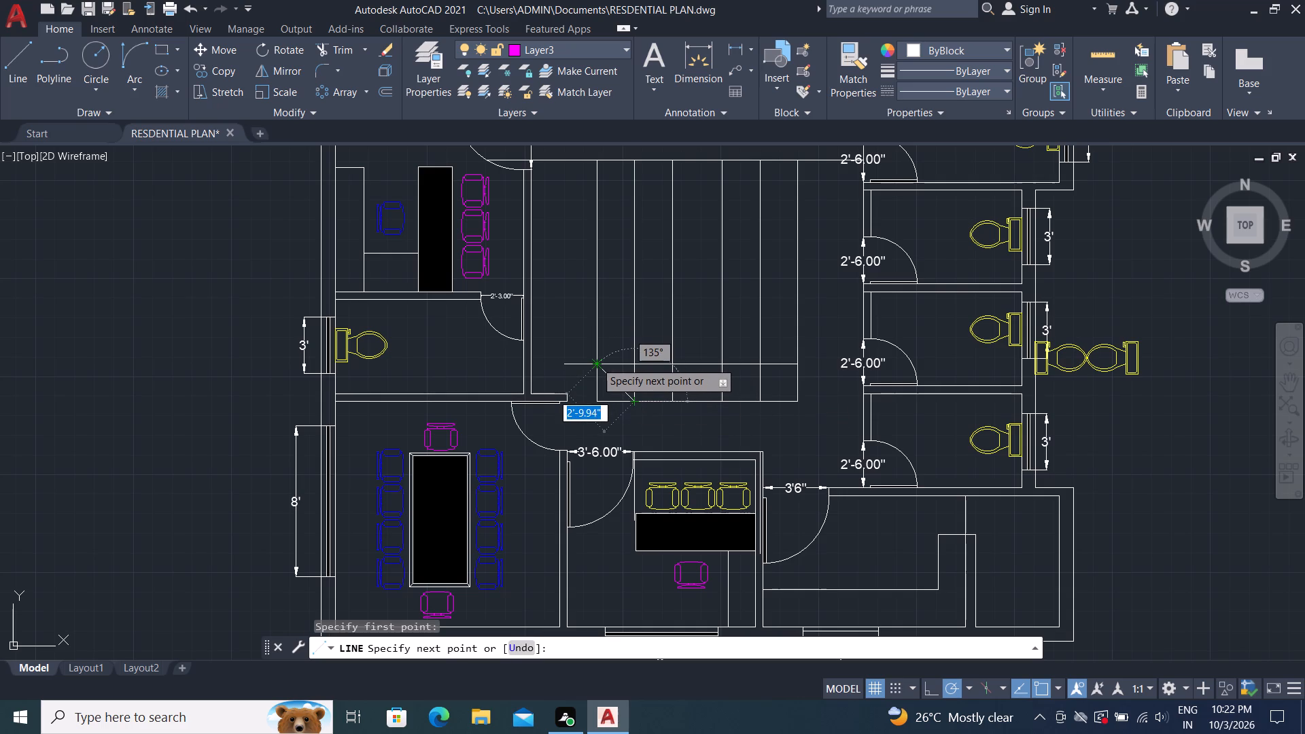
click(596, 363)
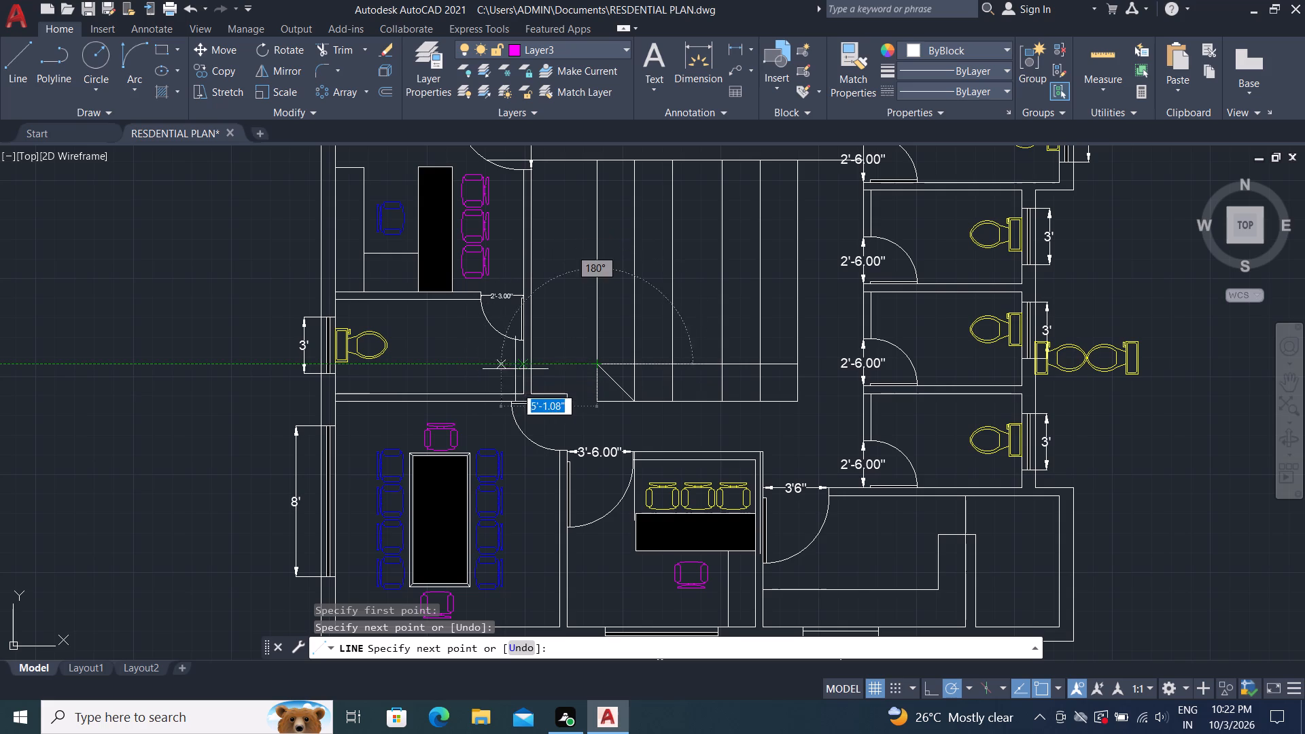
click(591, 366)
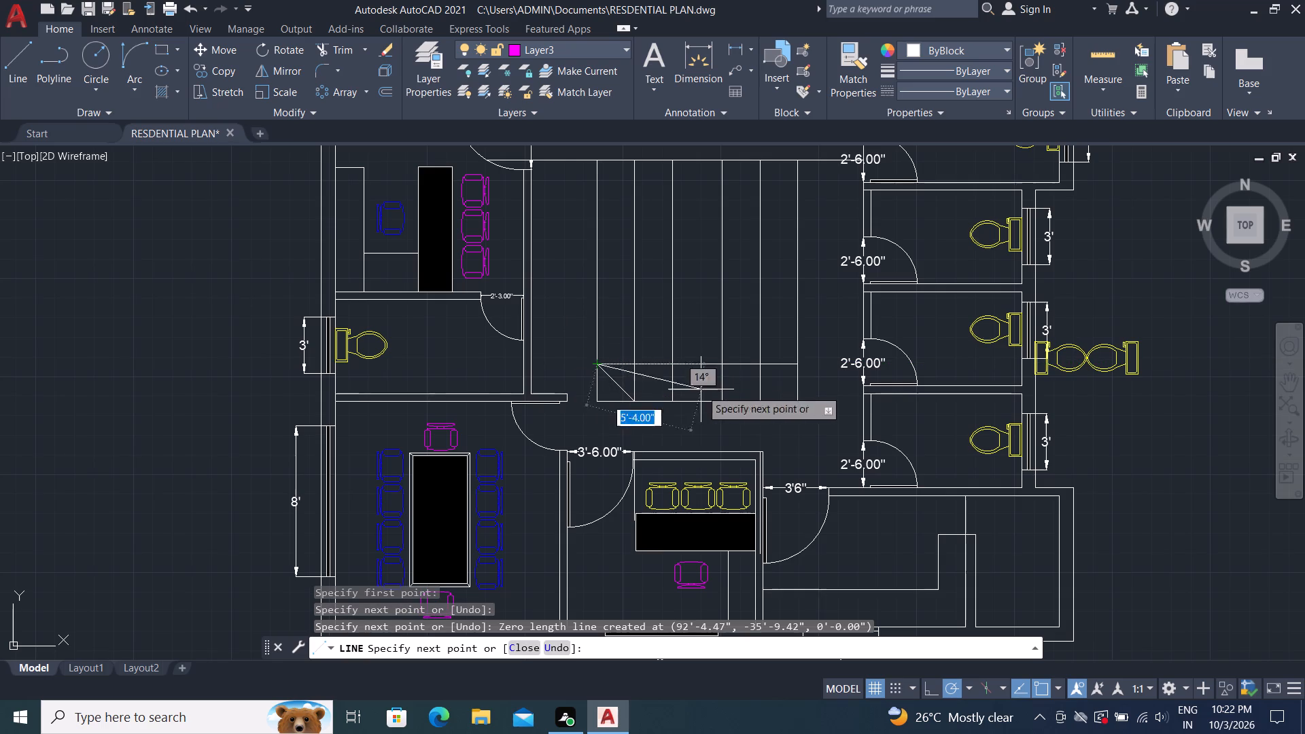
key(Escape)
key(space)
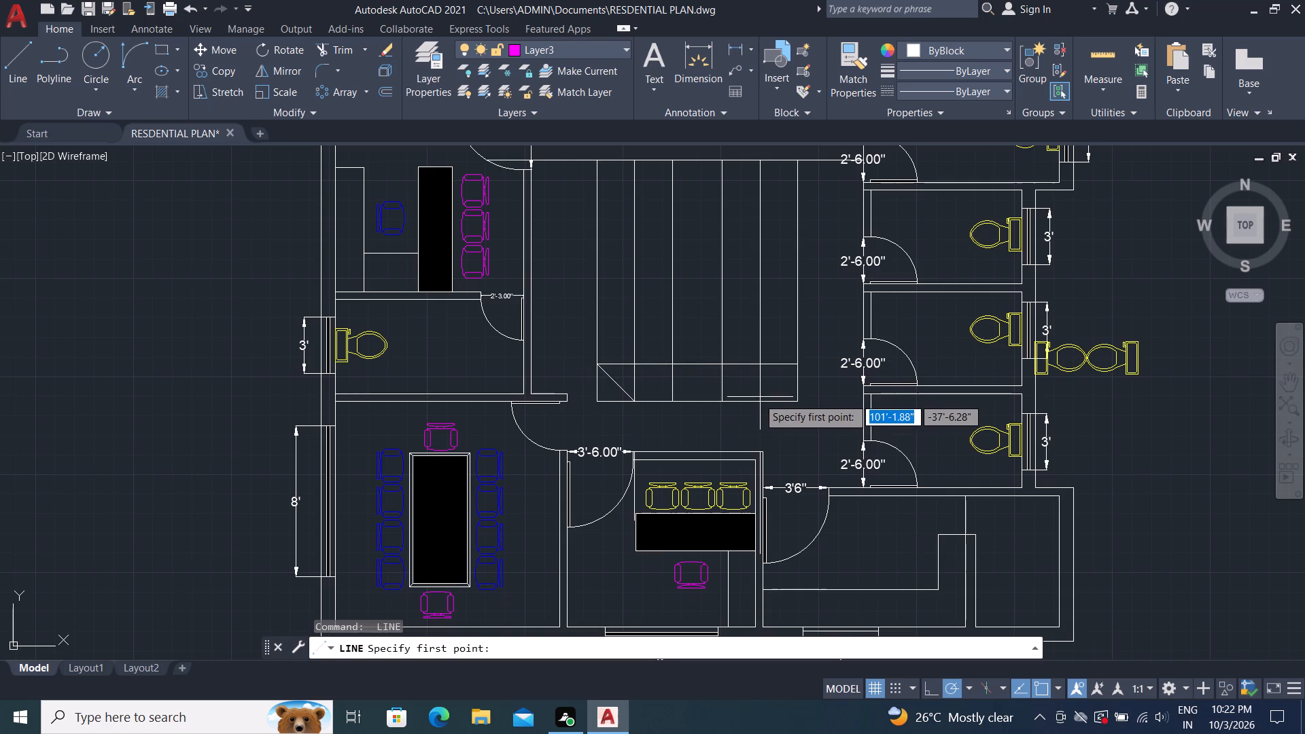
click(761, 400)
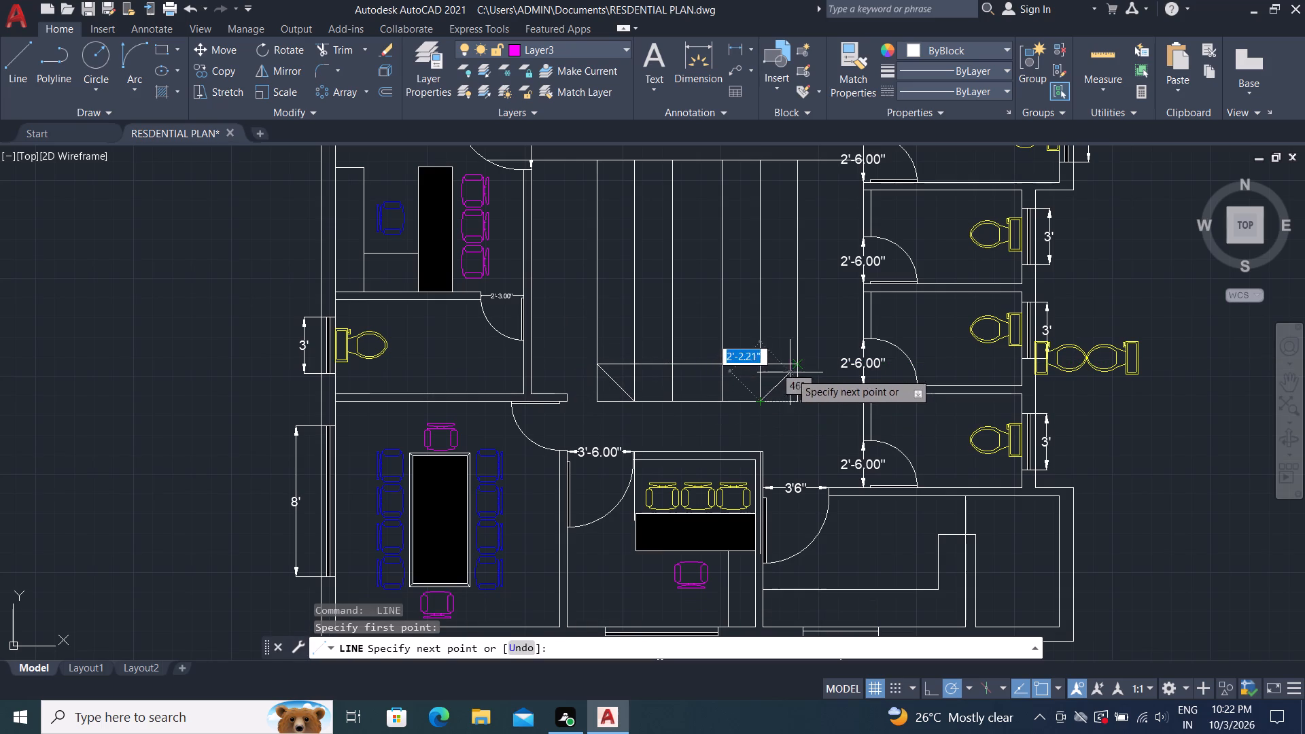
click(797, 364)
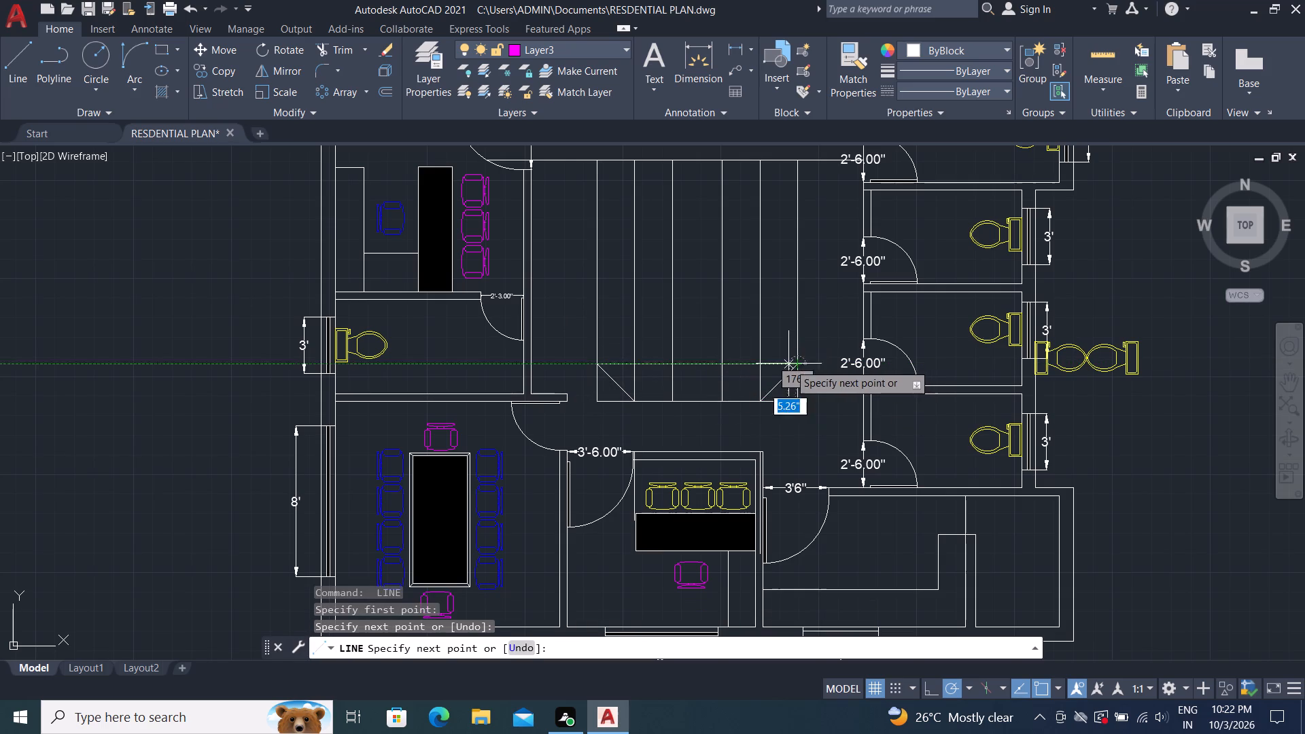
key(Escape)
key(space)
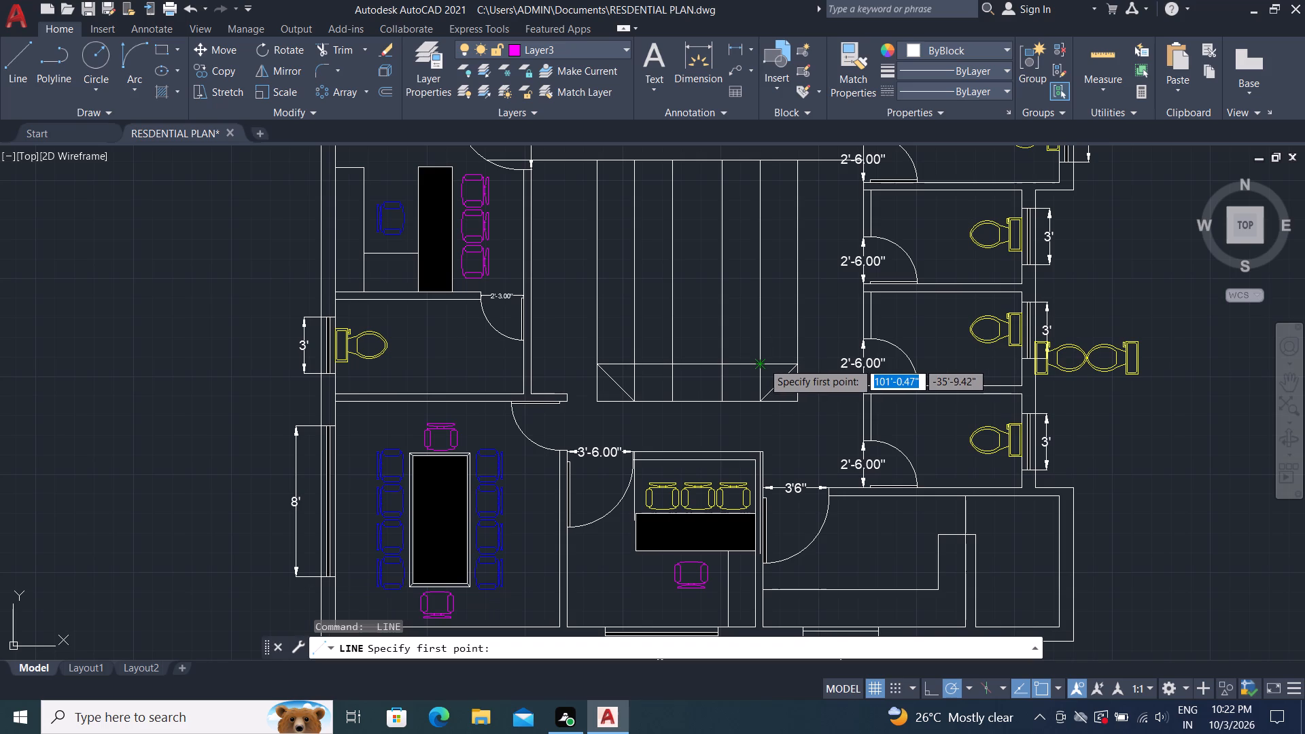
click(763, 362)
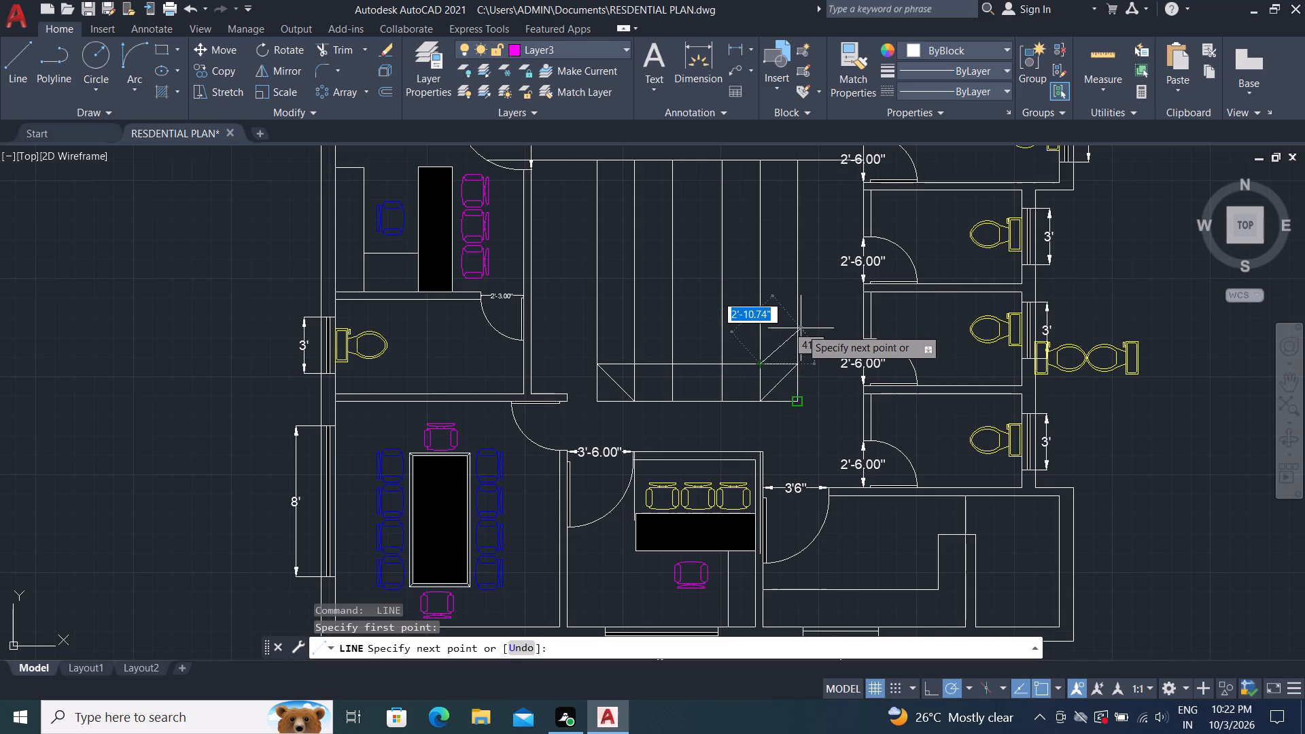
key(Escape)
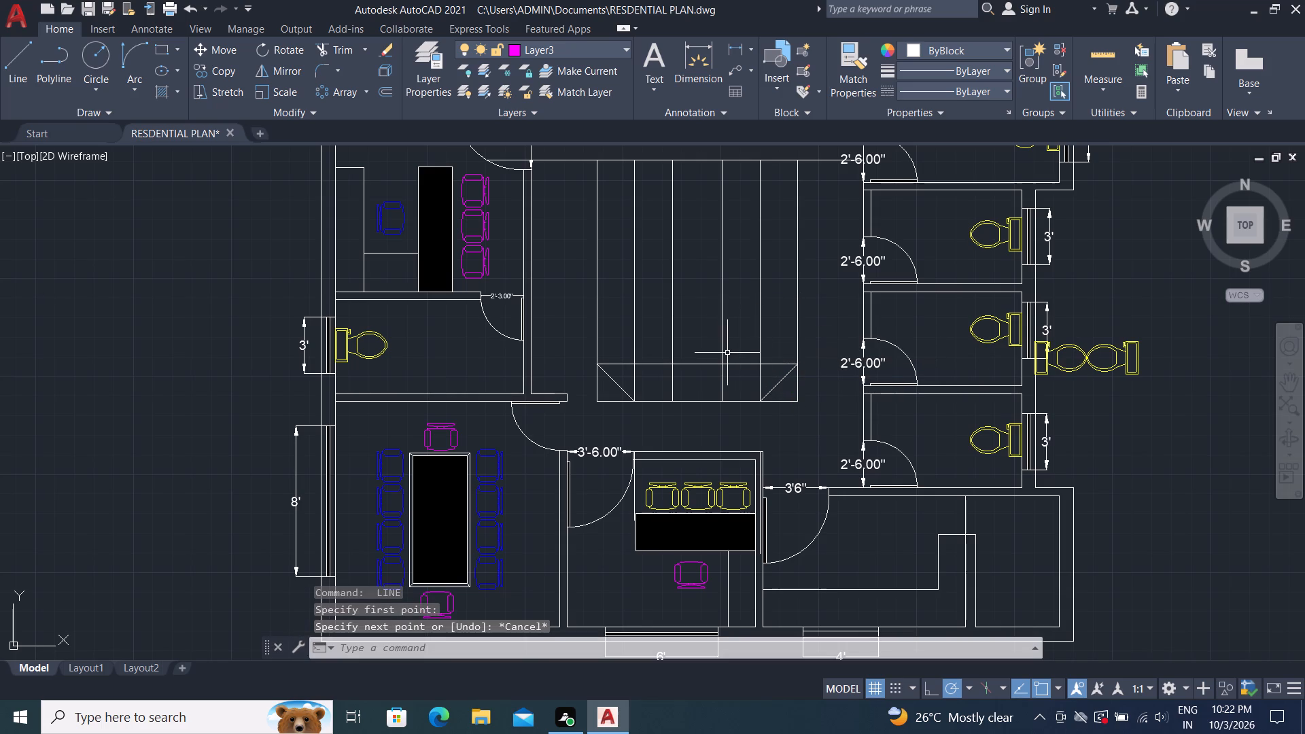
Offset the inner horizontal line of the central hall rectangle another 2' north.
text(o)
key(space)
key(space)
click(737, 364)
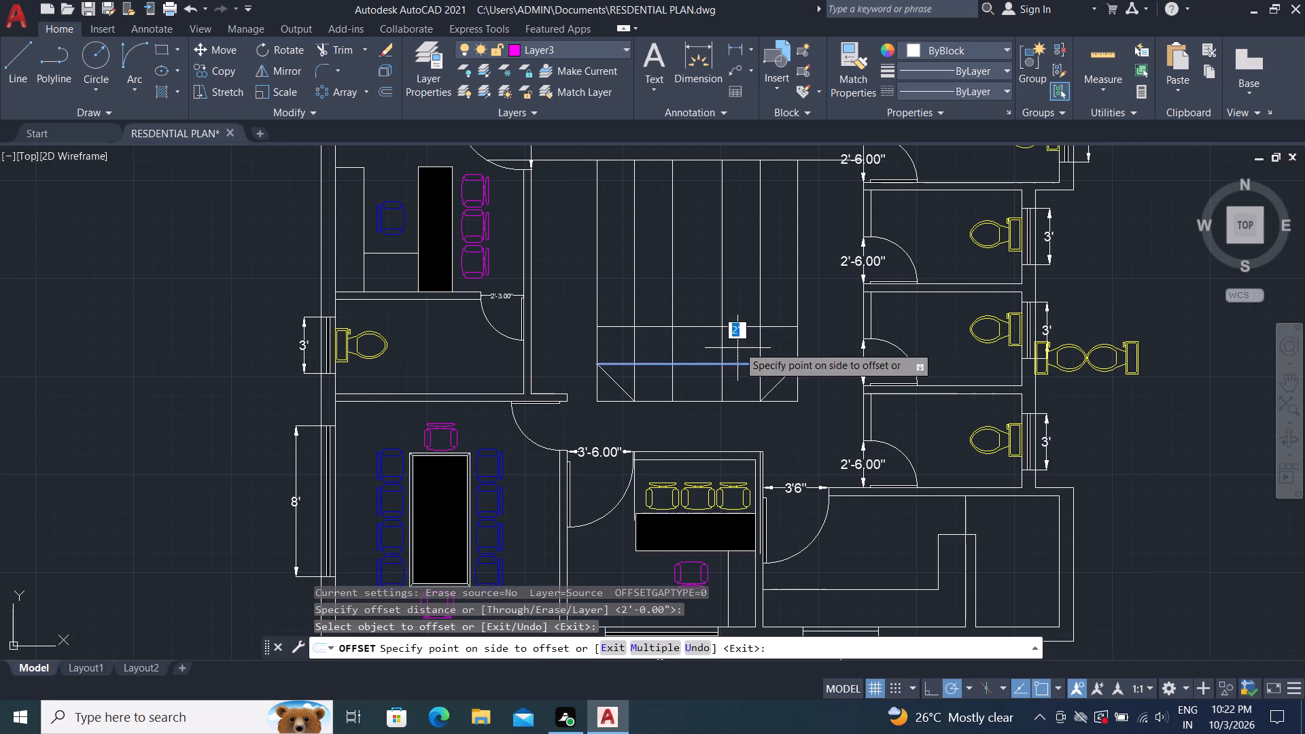
click(739, 326)
key(Escape)
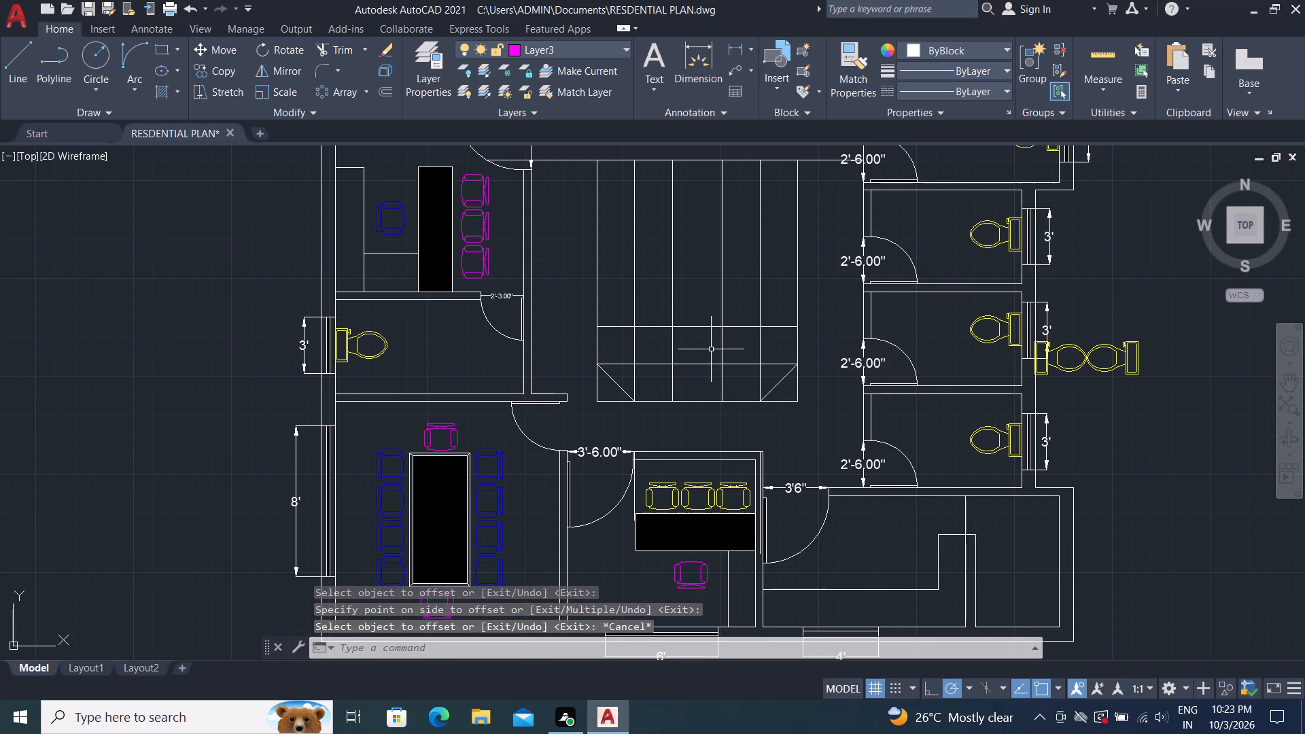
Draw two diagonals about 2'-10" long across the inner southeast and southwest corner squares, between the innermost verticals and the second pair.
key(space)
click(727, 360)
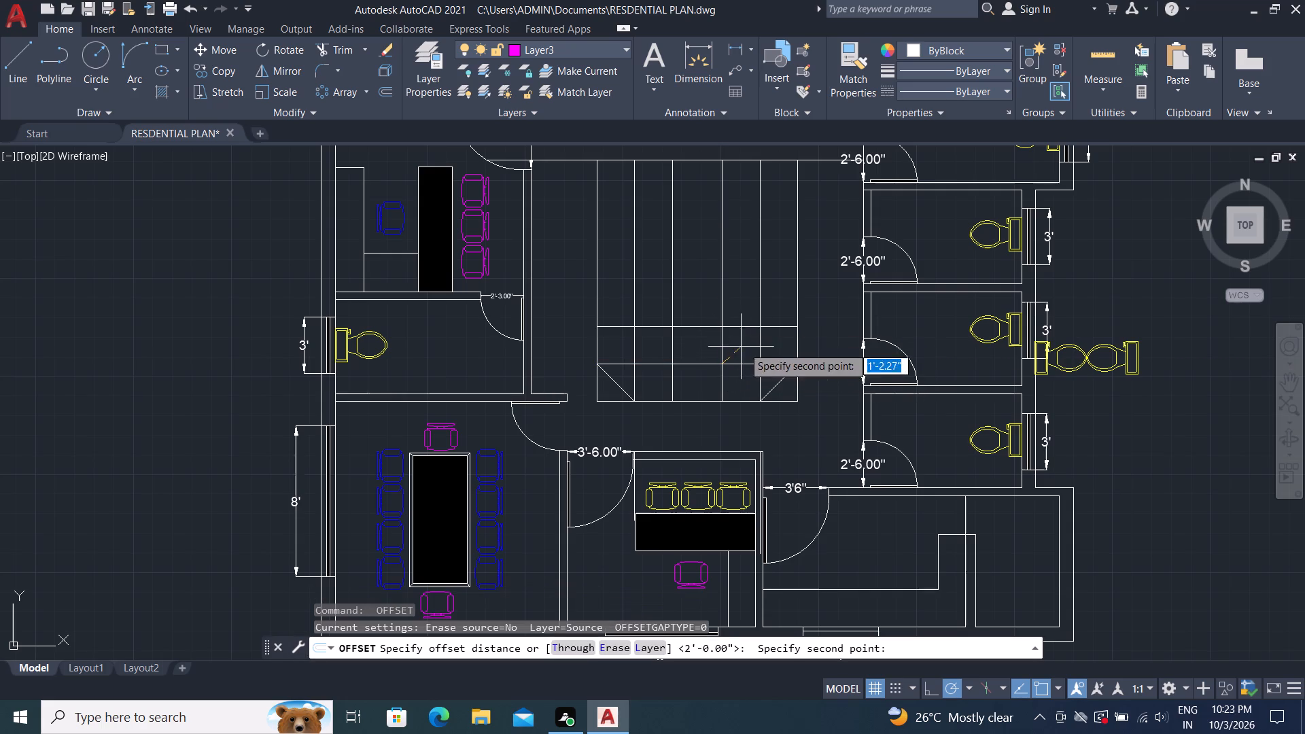
click(15, 49)
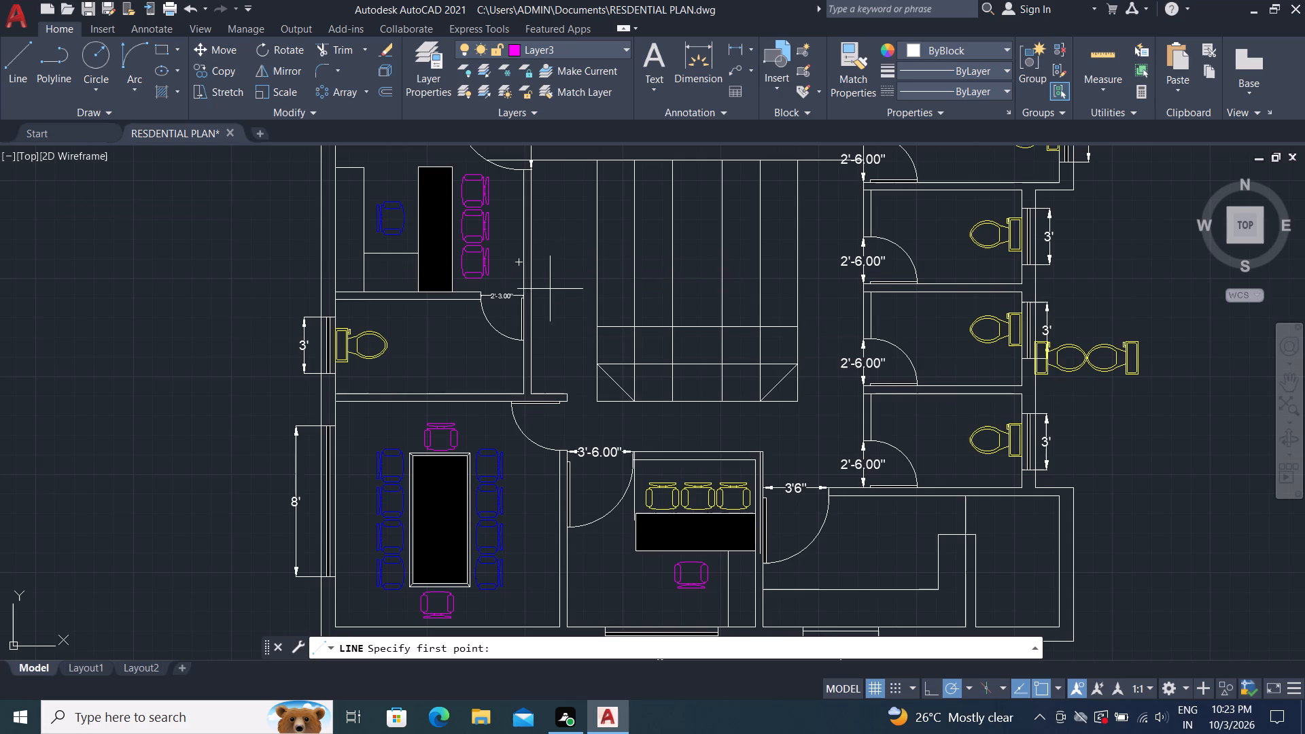
click(720, 363)
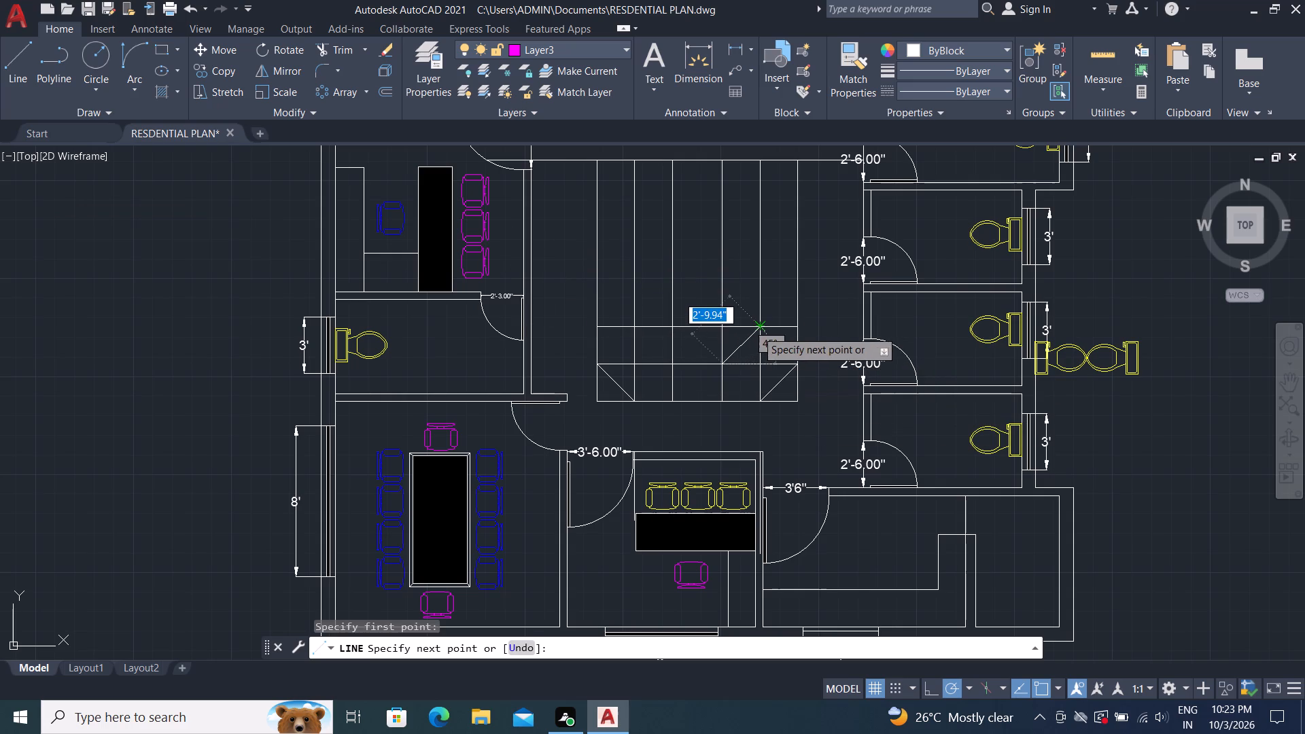
click(756, 330)
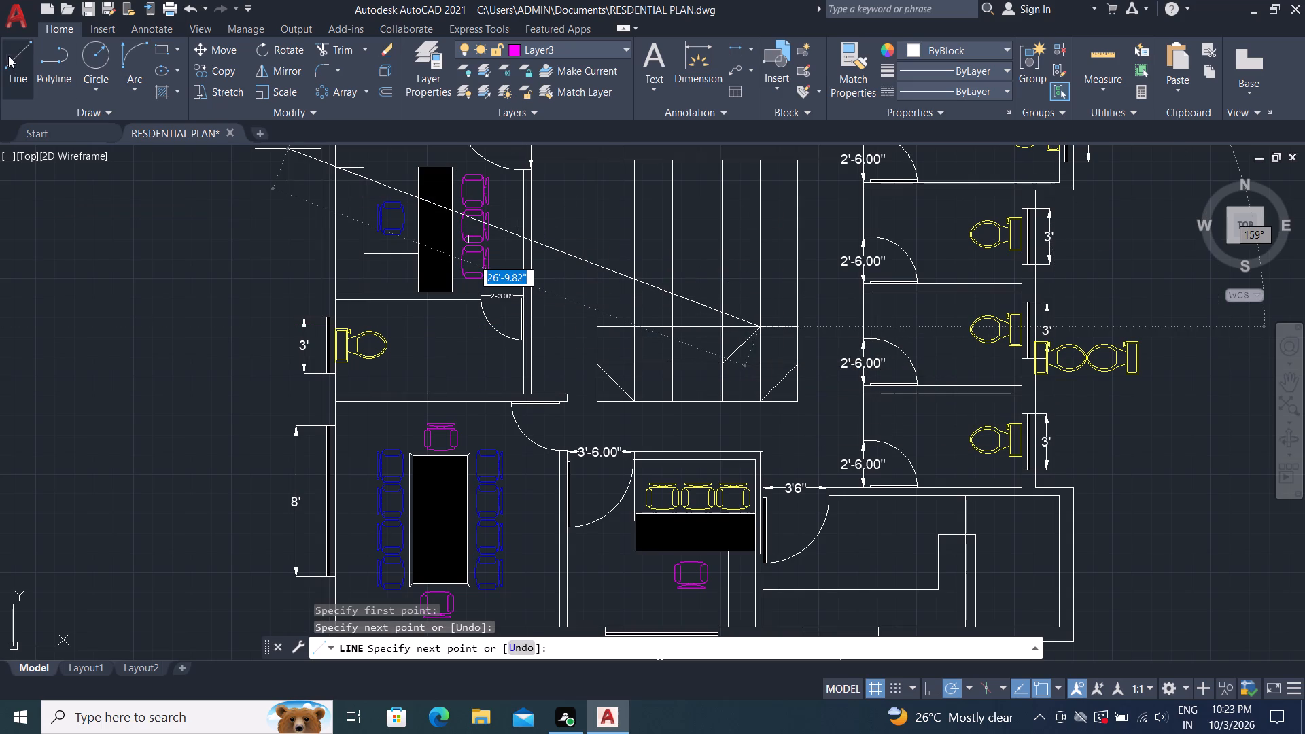
click(12, 56)
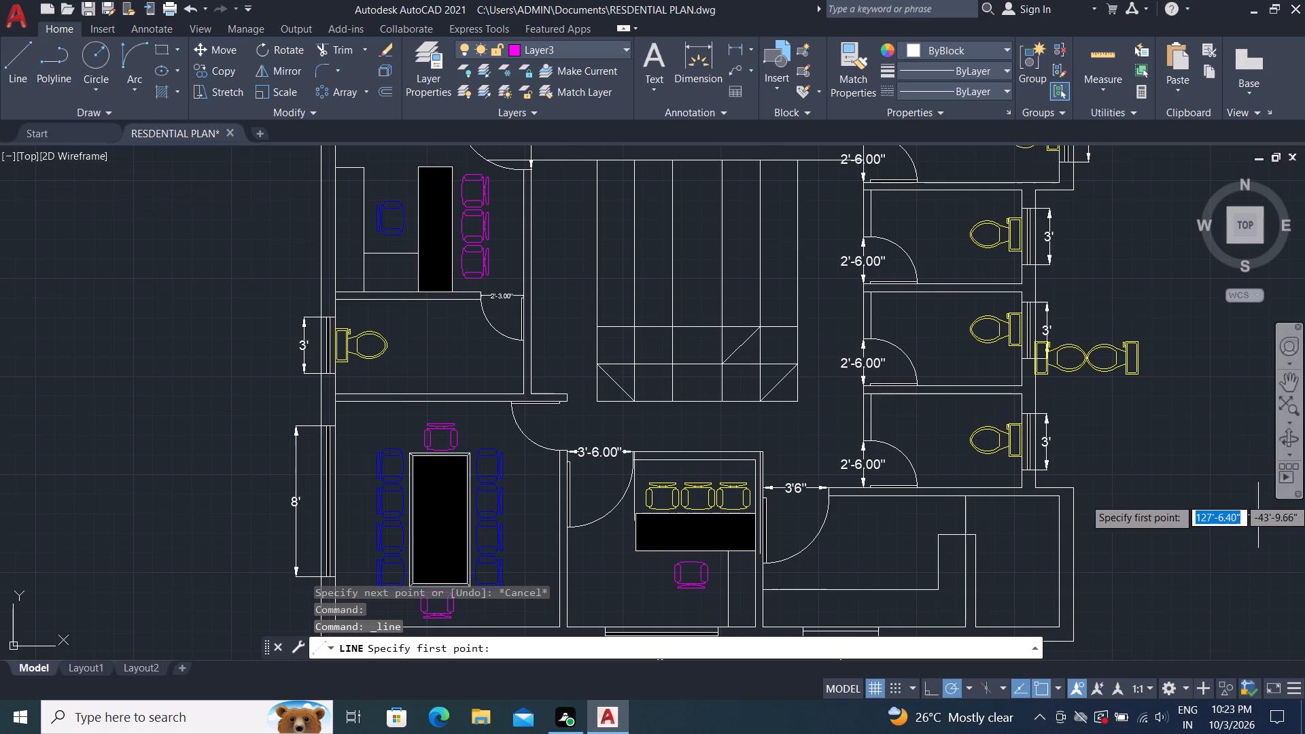
click(674, 366)
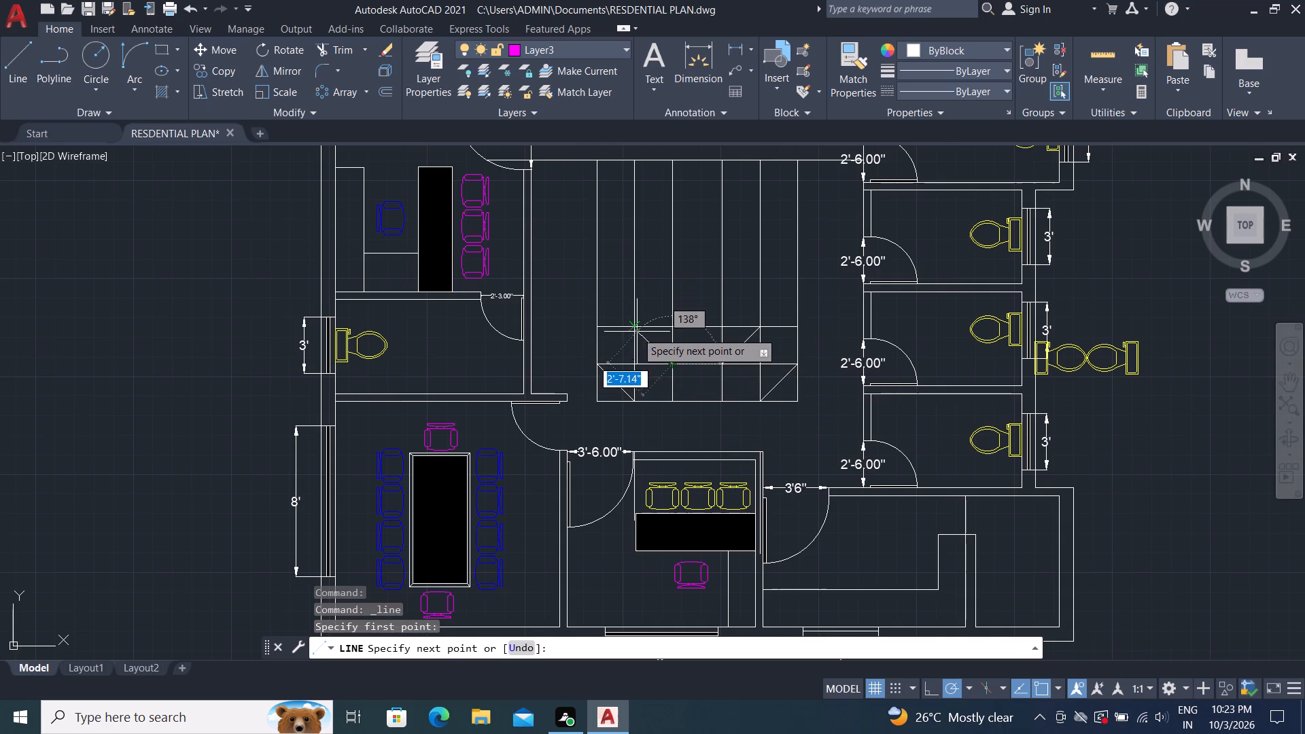
click(636, 330)
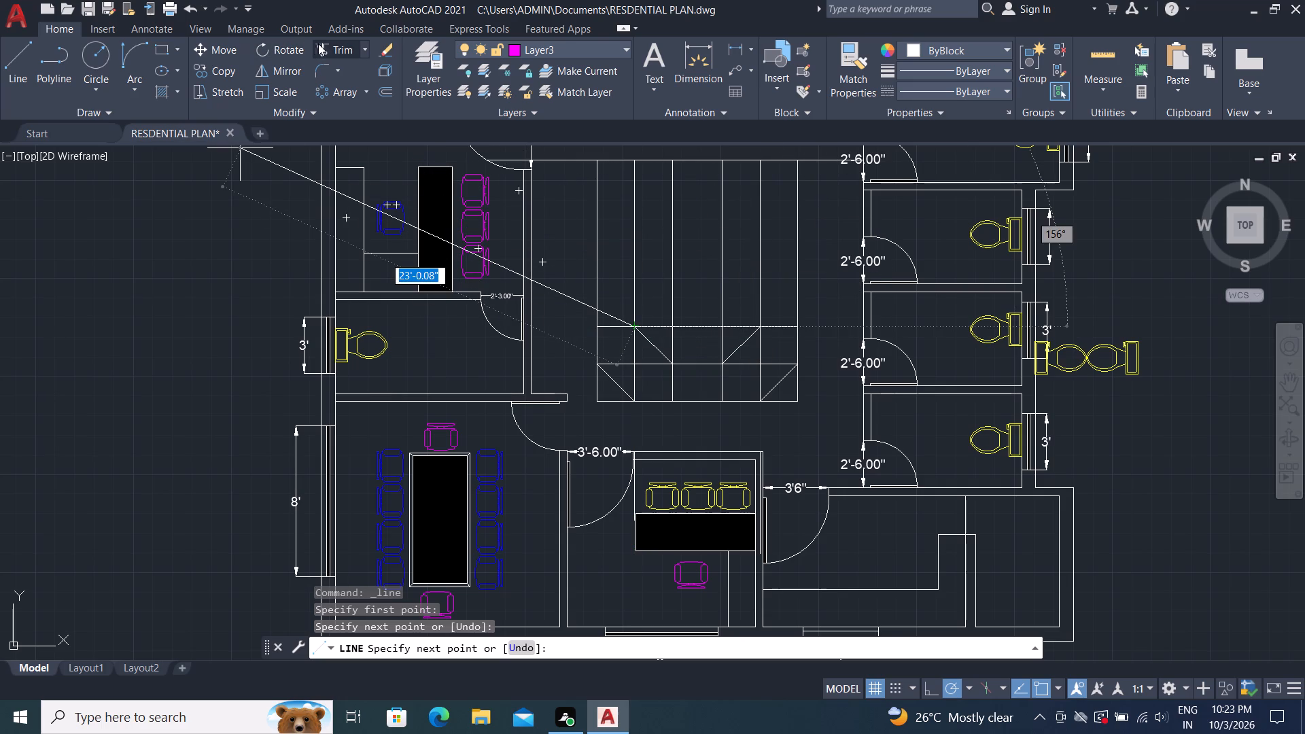
Trim the innermost verticals and inner horizontal inside the new diagonals, plus the upper part of the east second vertical.
click(340, 49)
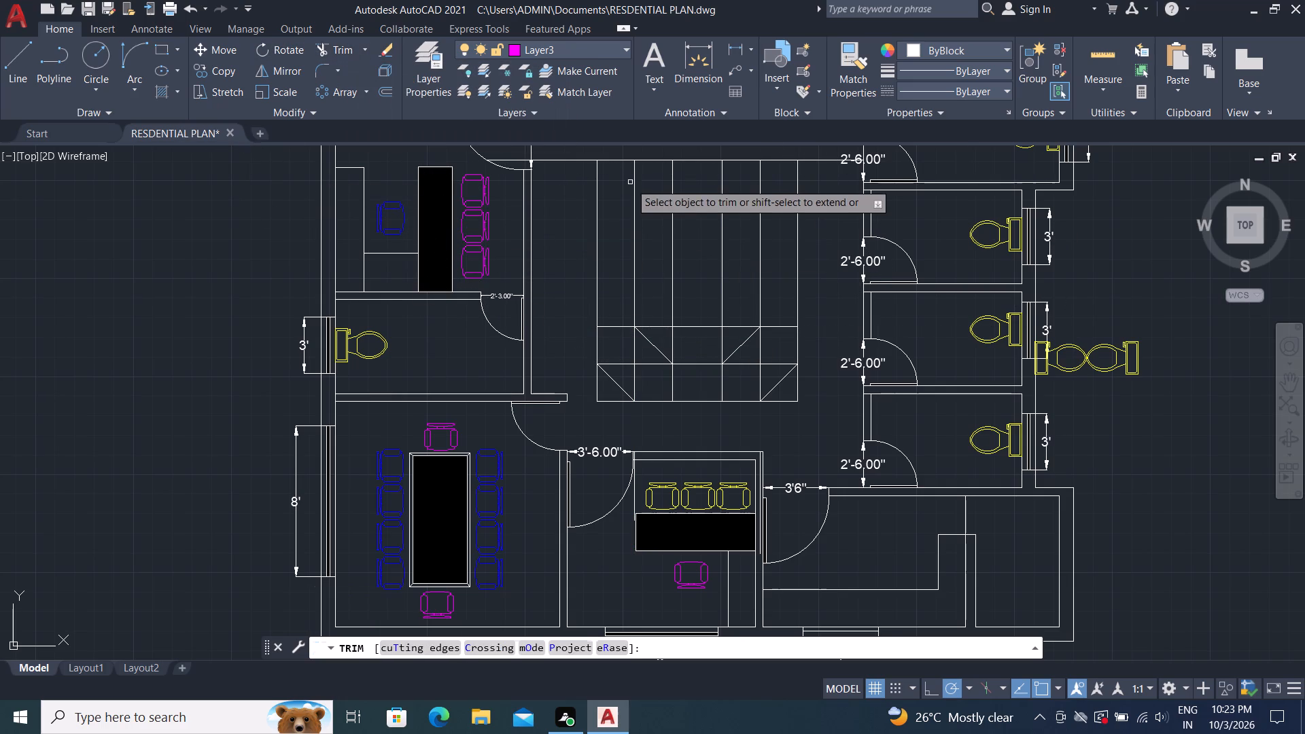
click(672, 249)
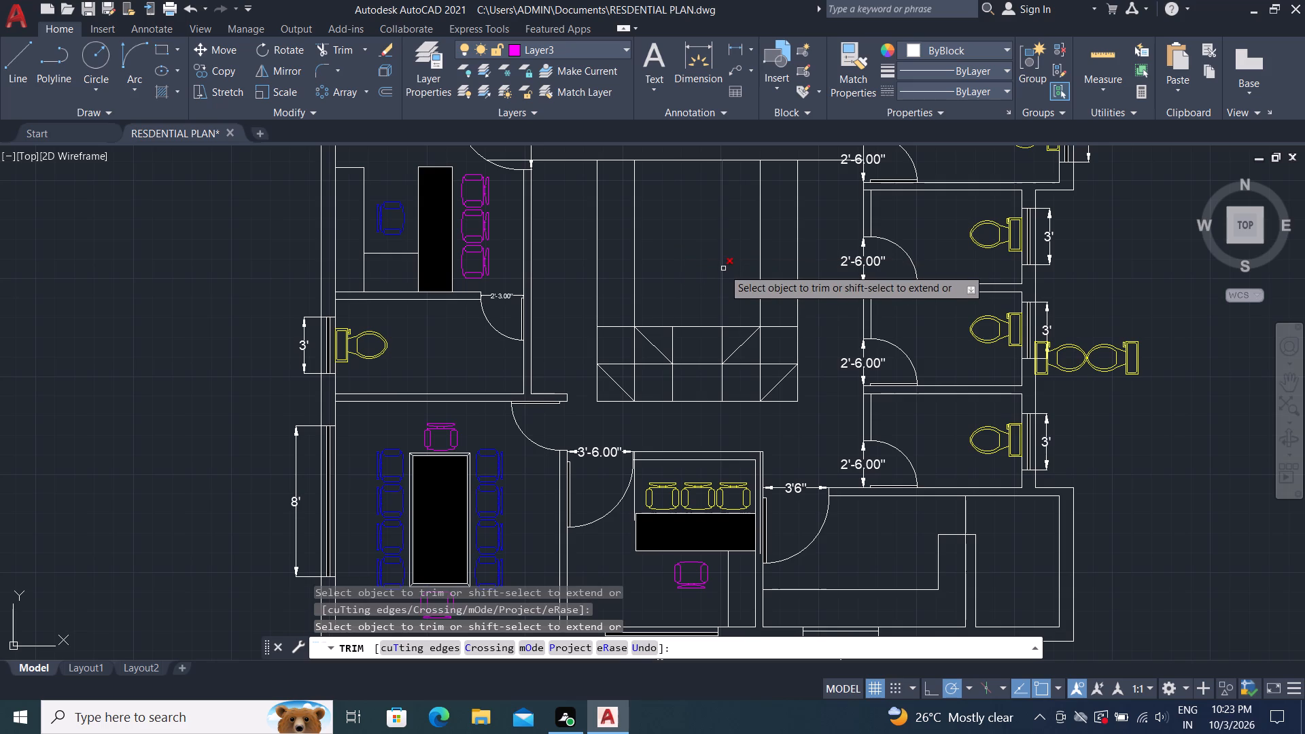
click(723, 268)
click(757, 272)
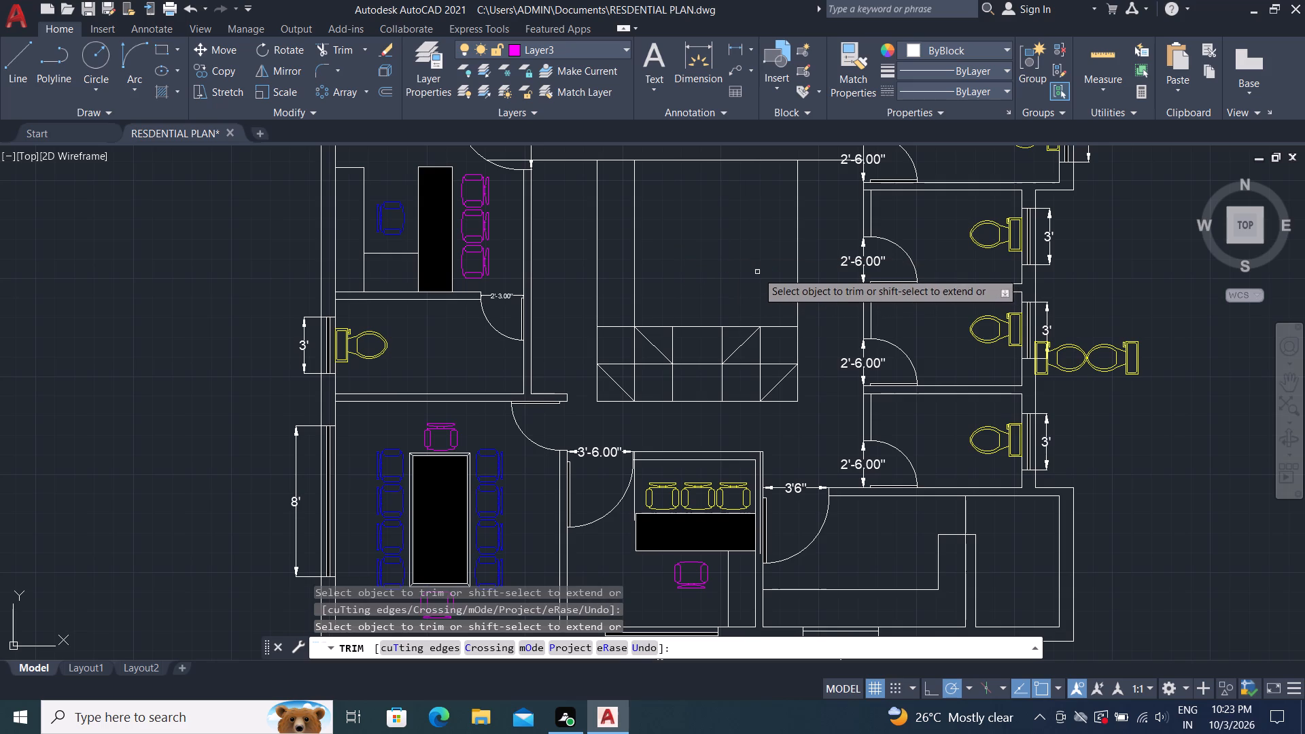
click(695, 327)
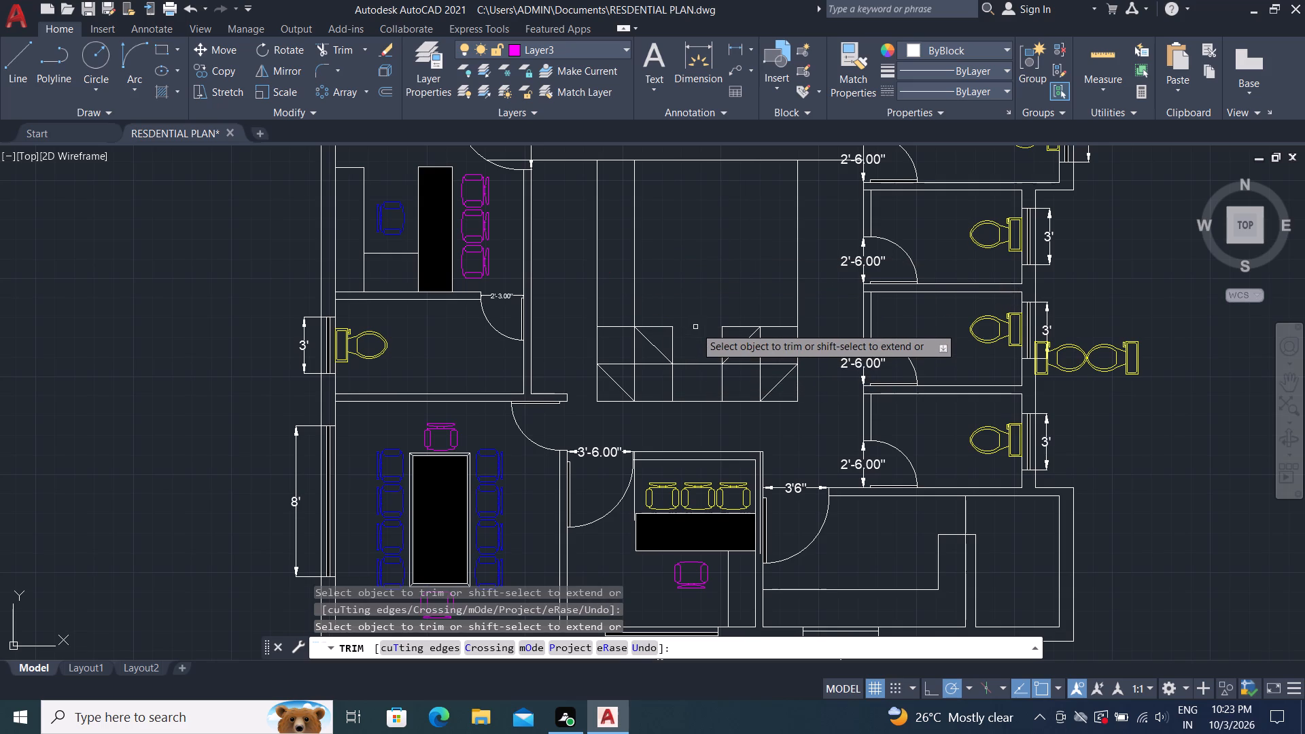
click(646, 328)
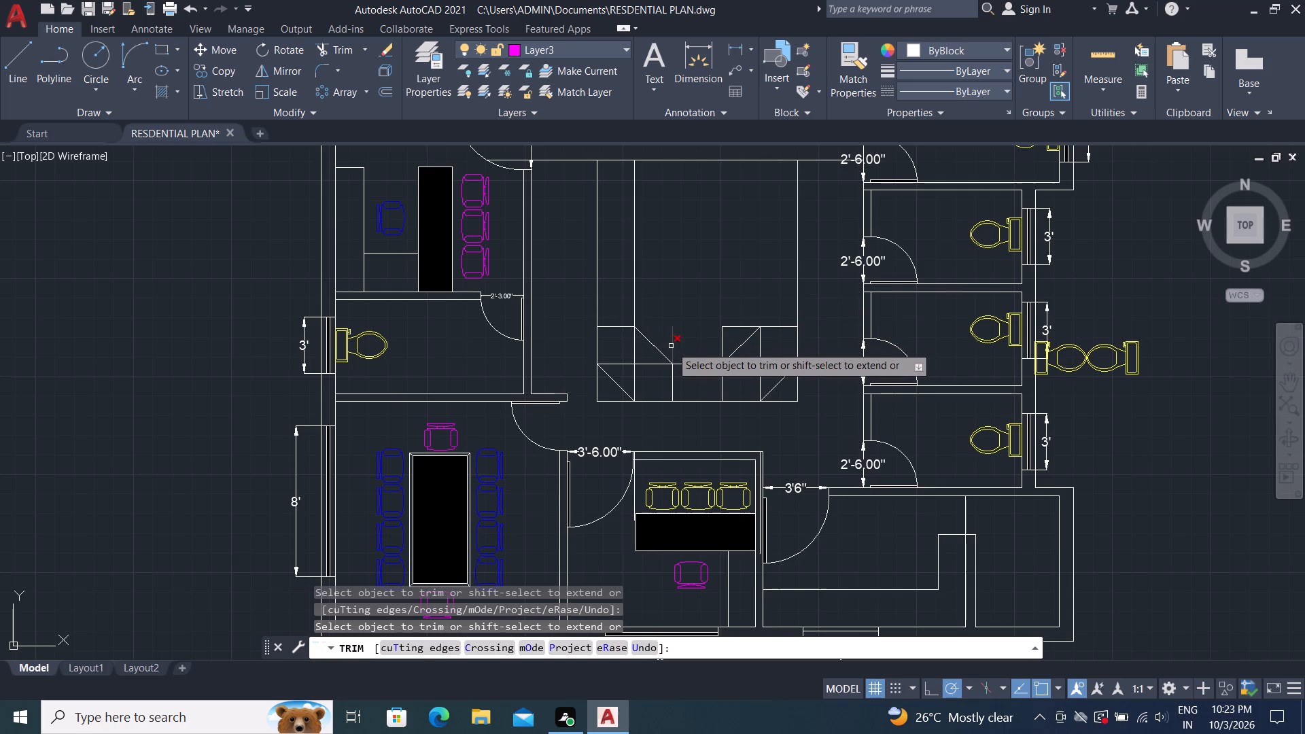
click(671, 346)
drag(725, 349, 725, 342)
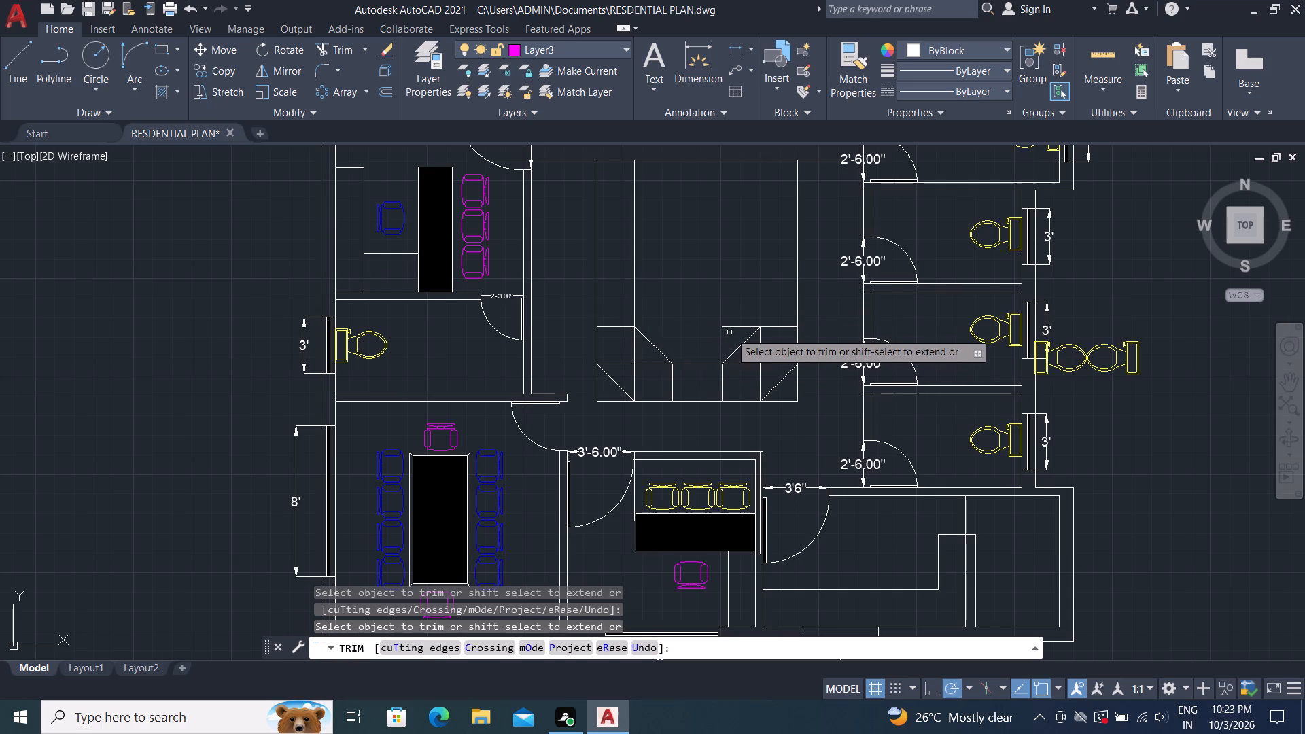
click(738, 326)
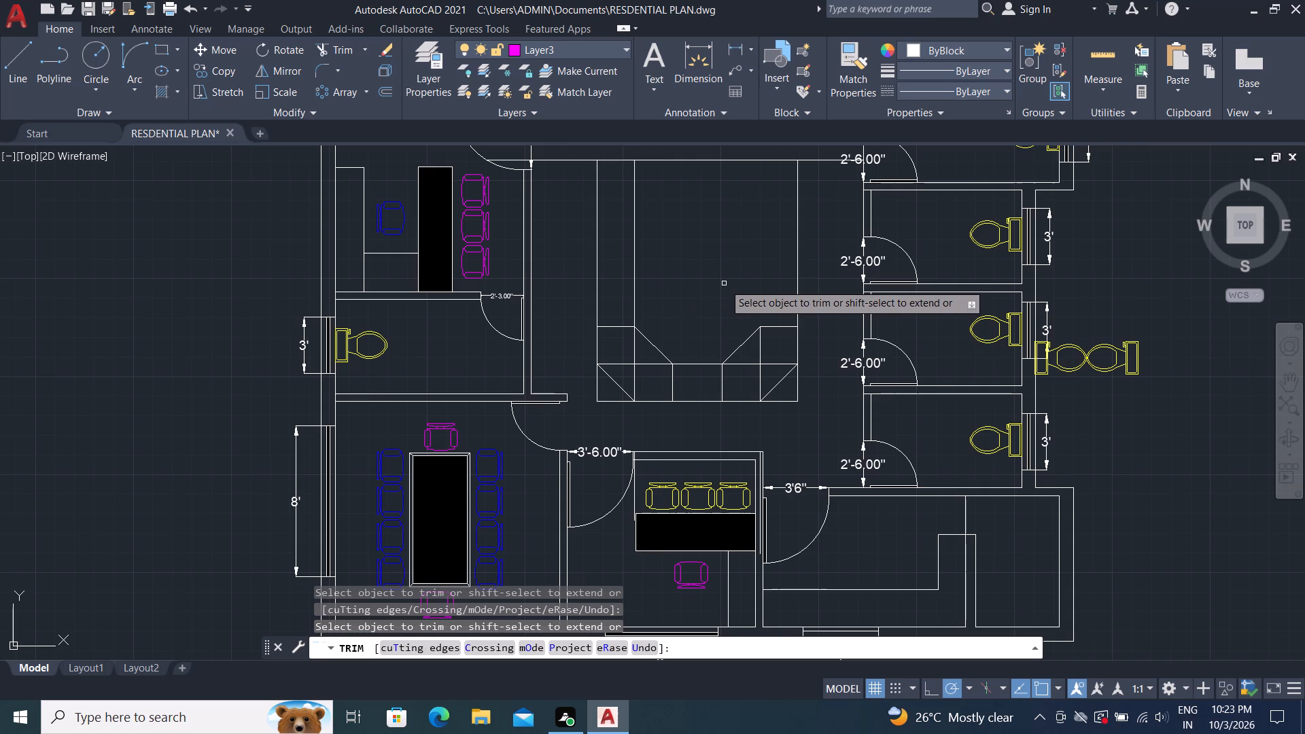
Trim the lower horizontal line beyond the inner diagonals' east foot and in both outer corner squares, and the vertical in the southwest square.
click(739, 364)
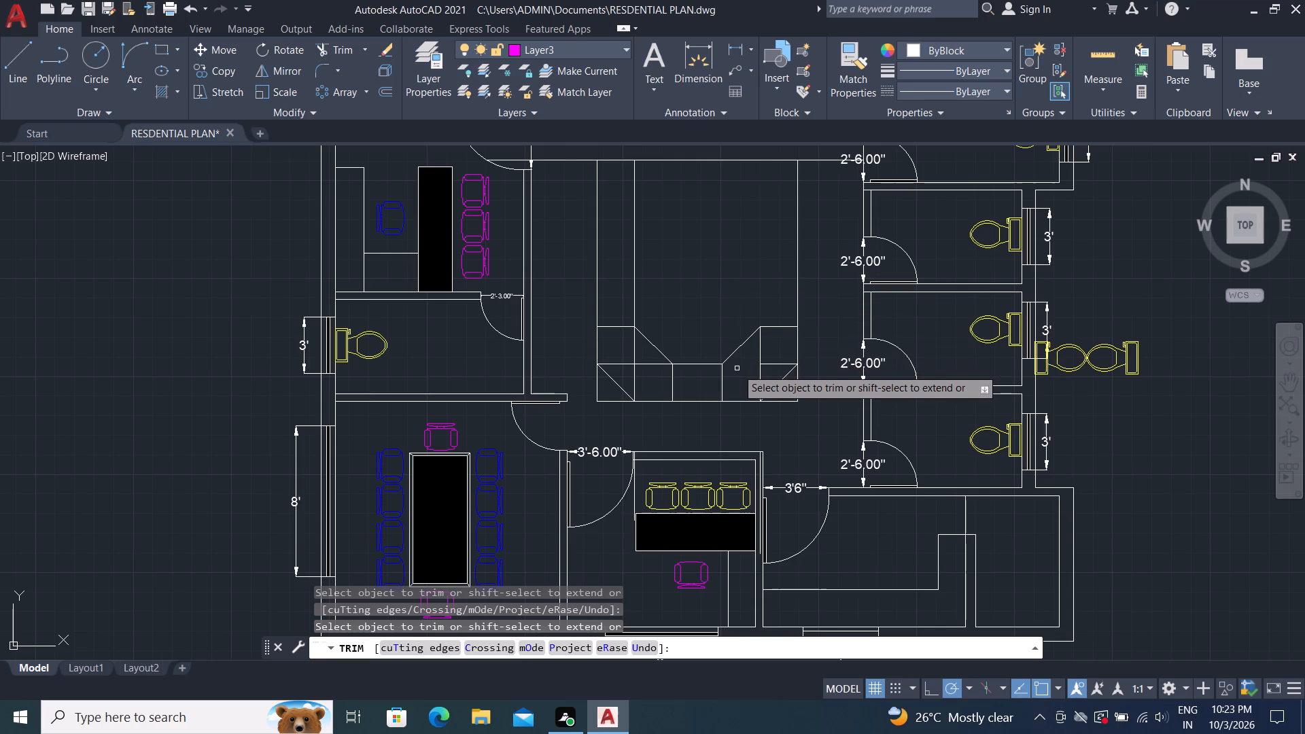
click(773, 366)
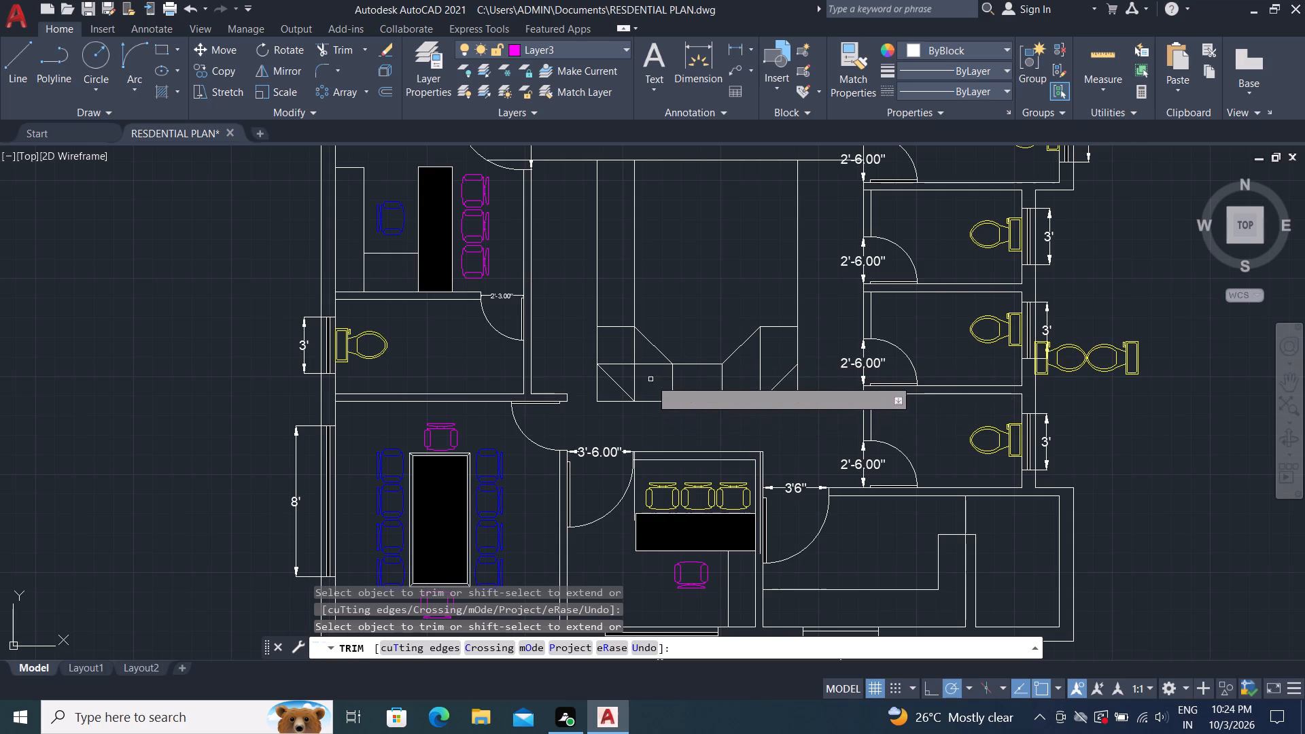
click(635, 389)
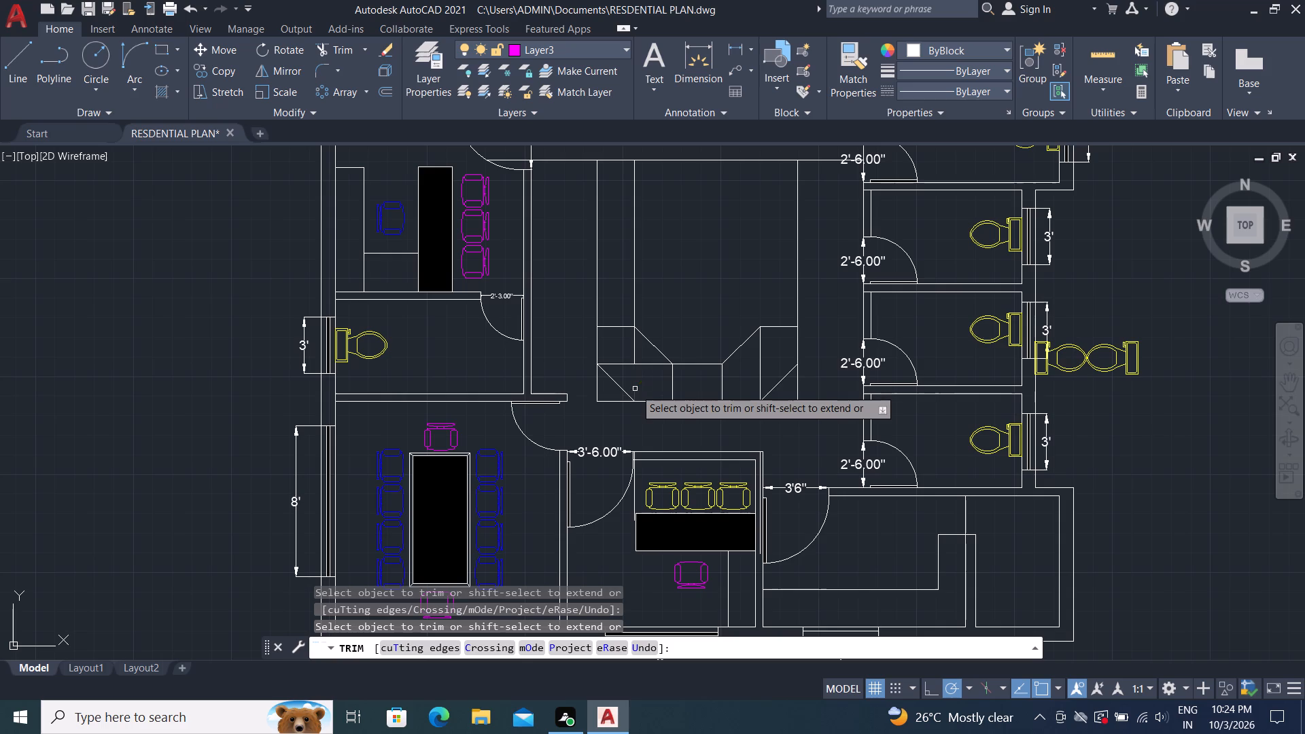
click(627, 364)
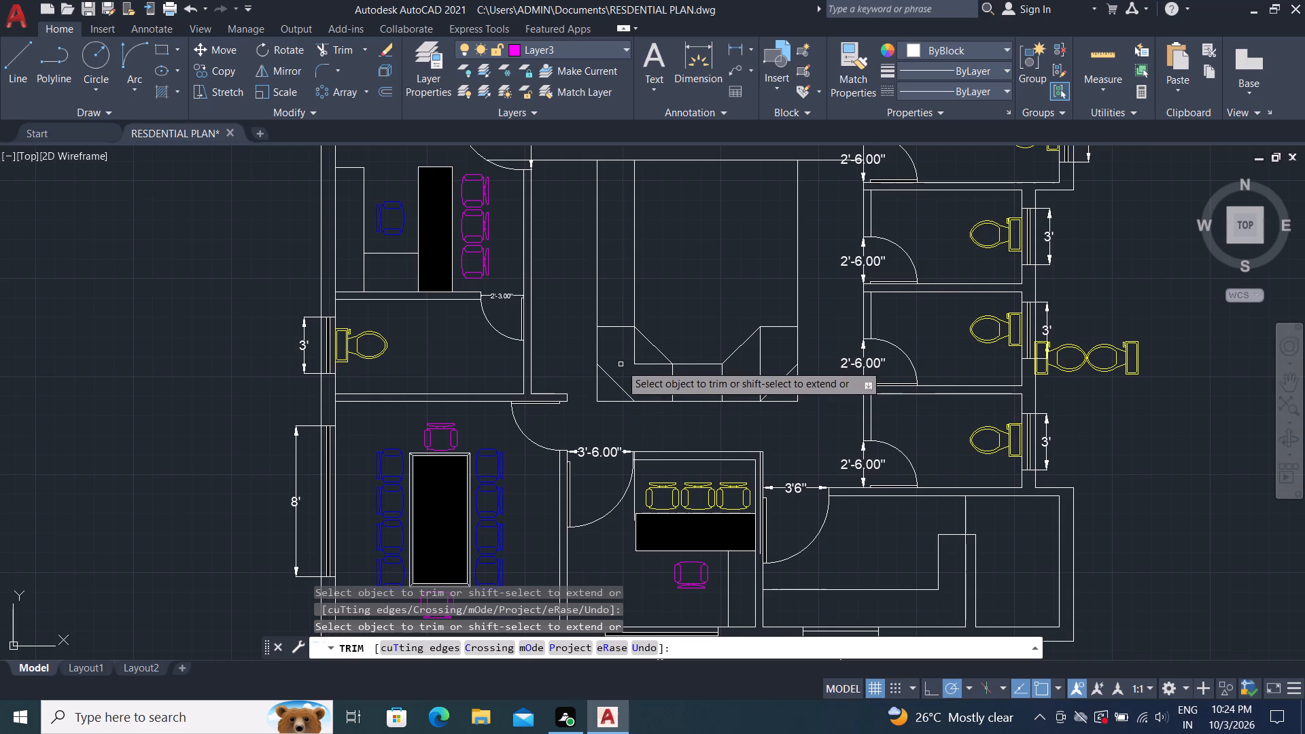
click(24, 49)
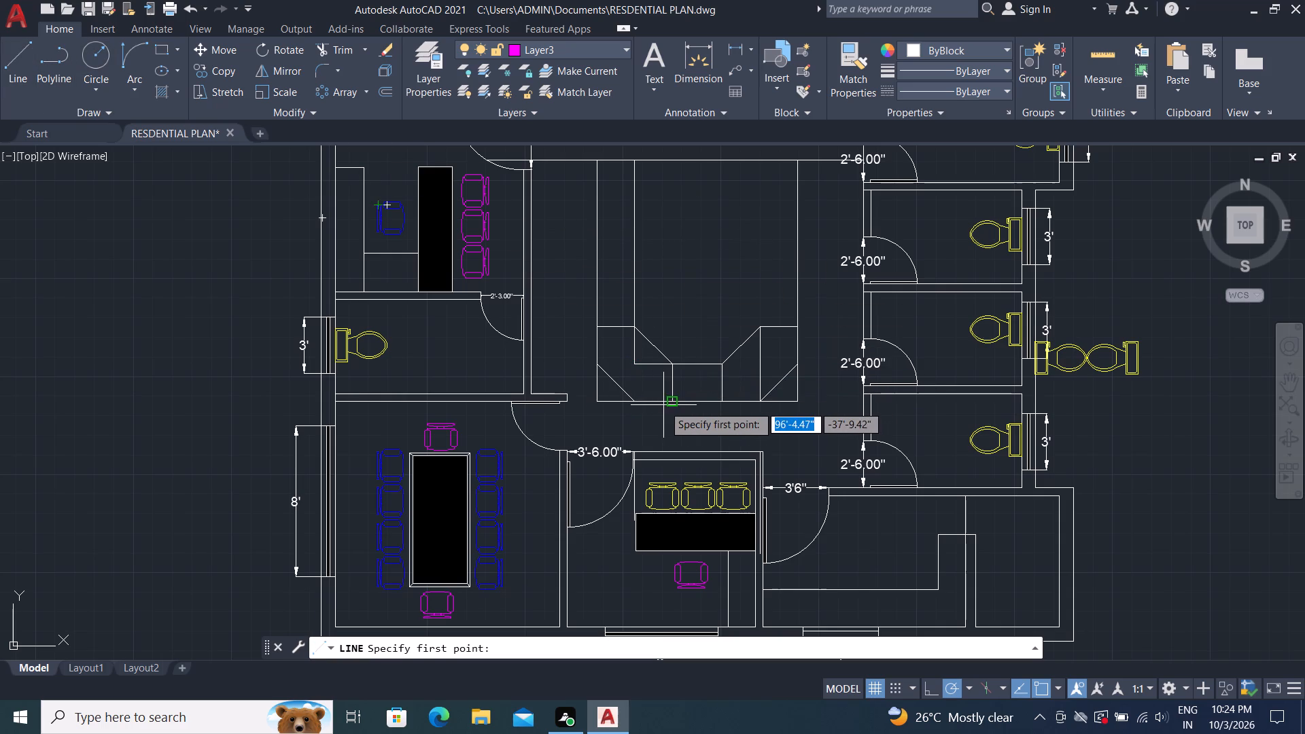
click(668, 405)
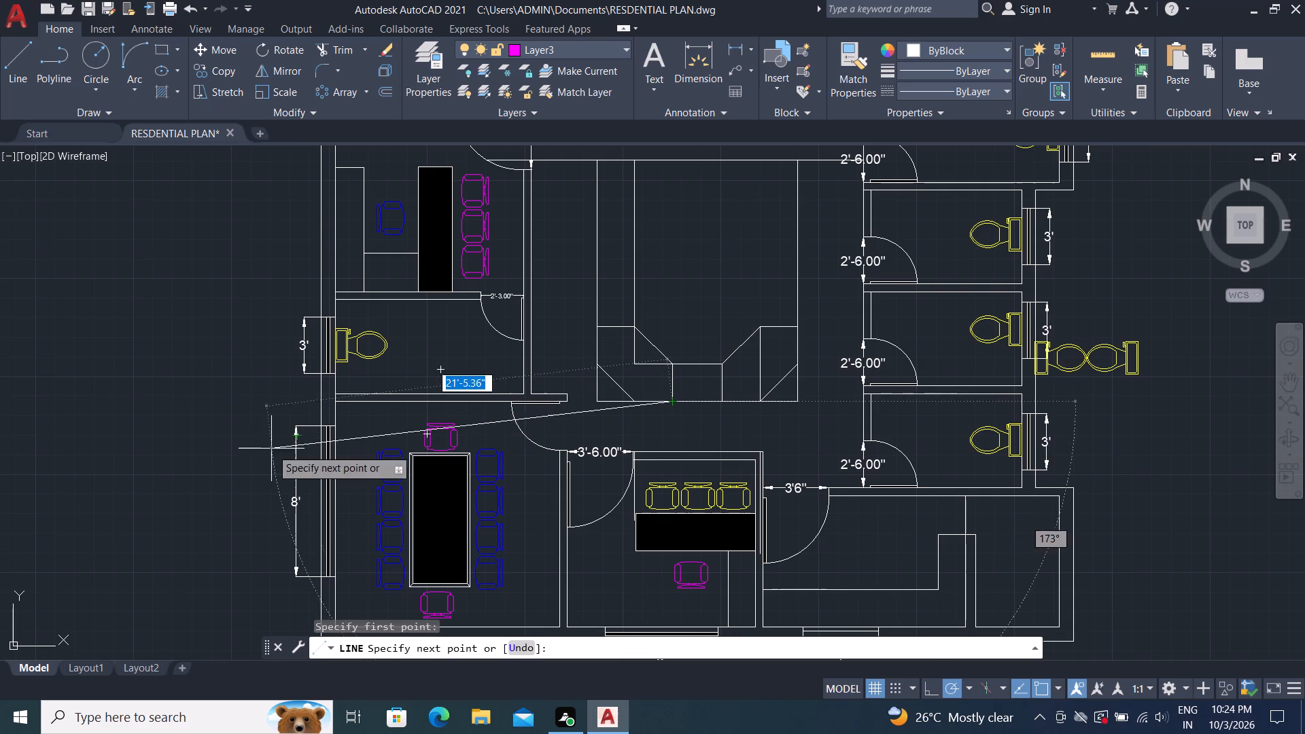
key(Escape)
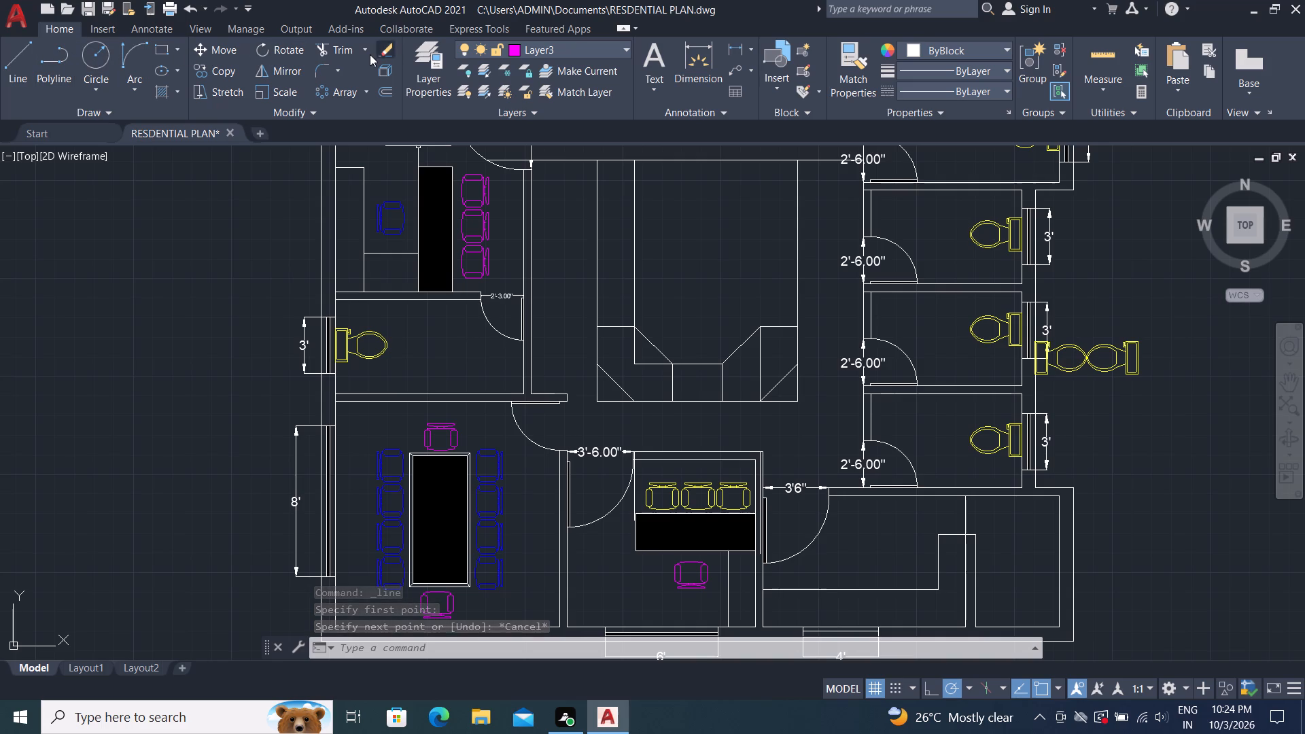
Trim the two short verticals below the inner outline and the leftover square corner outside its southwest diagonal.
click(343, 46)
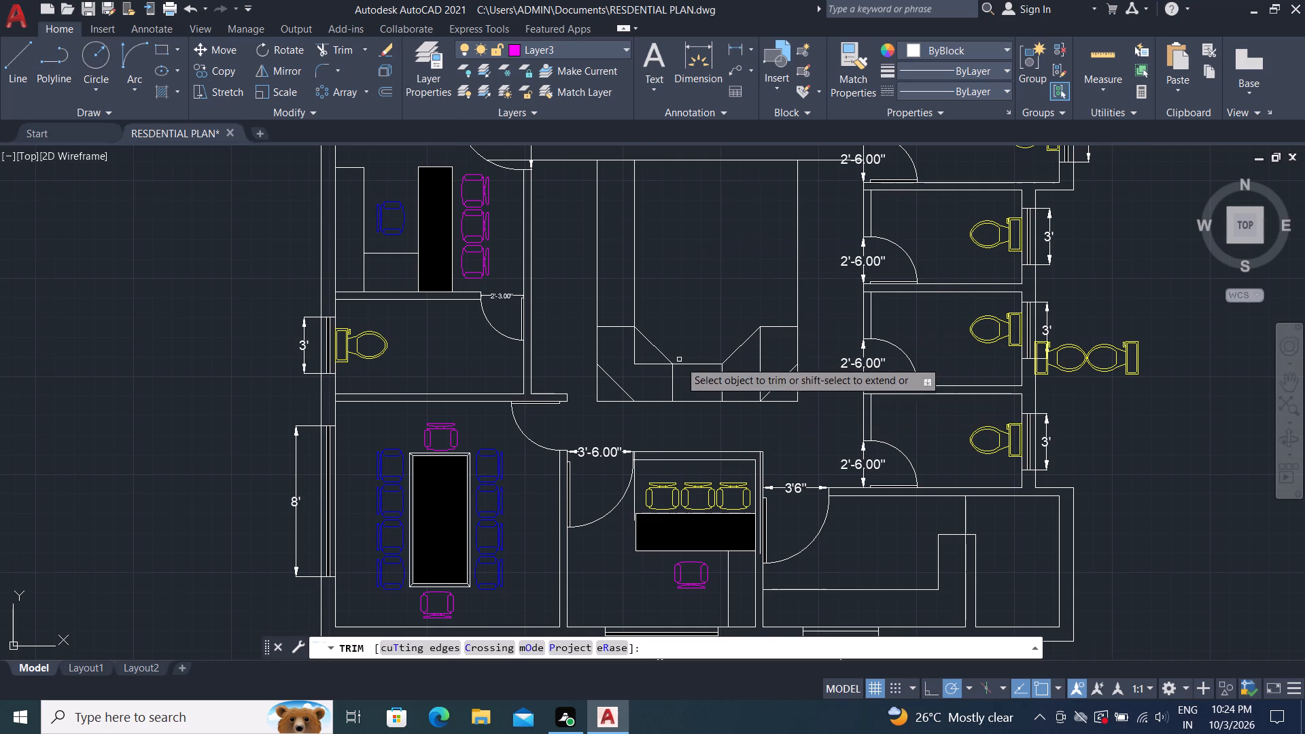
click(721, 386)
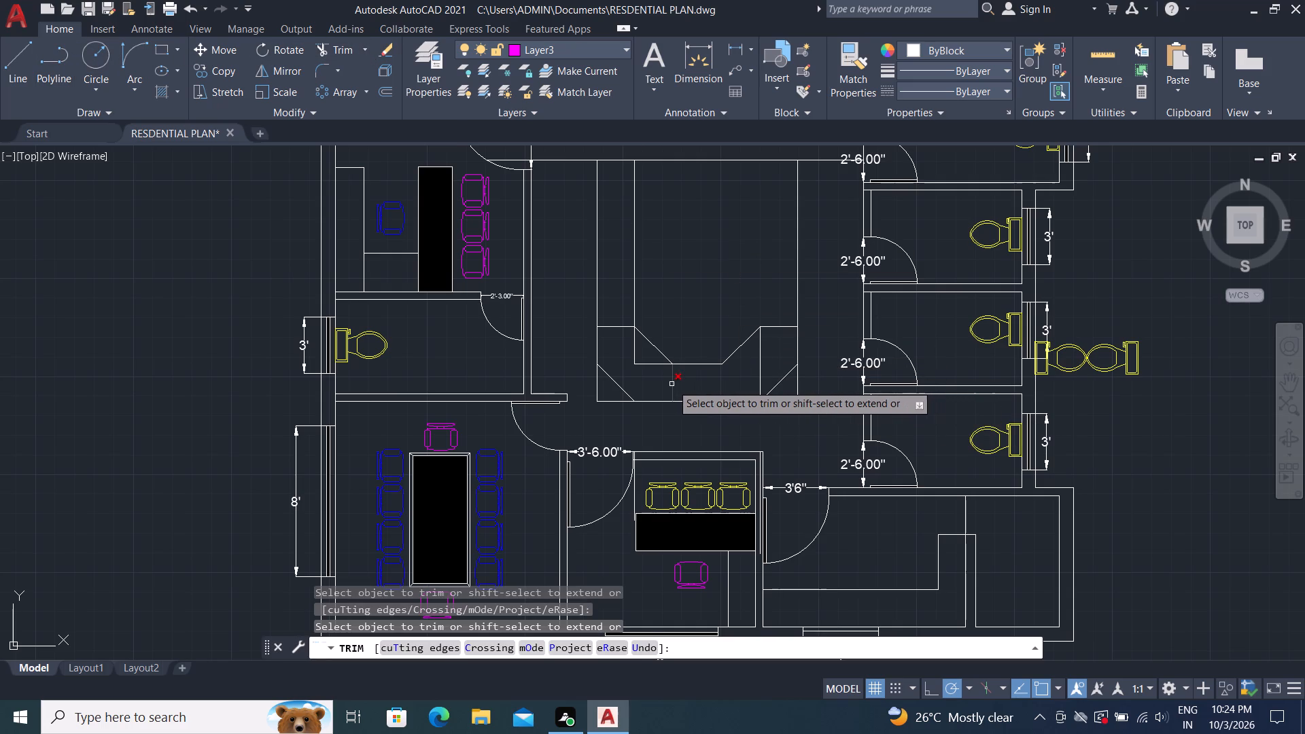
click(673, 385)
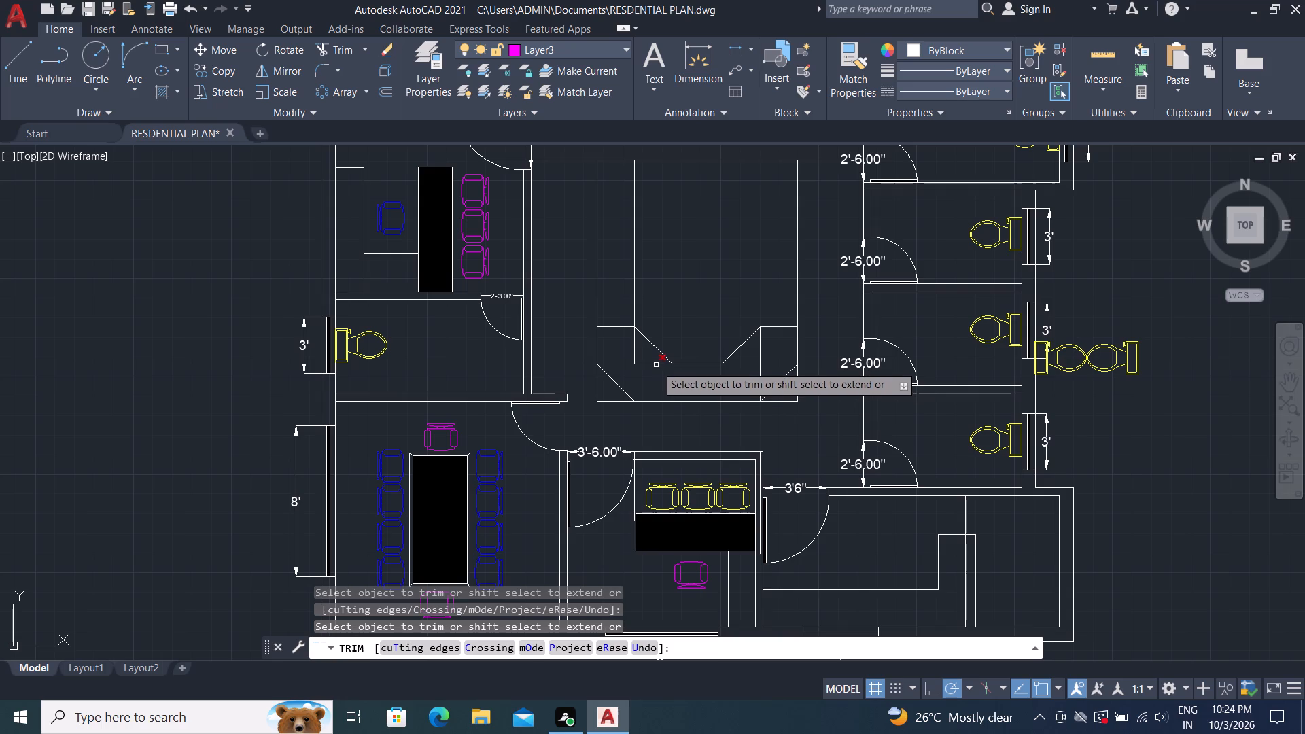
click(657, 365)
click(639, 360)
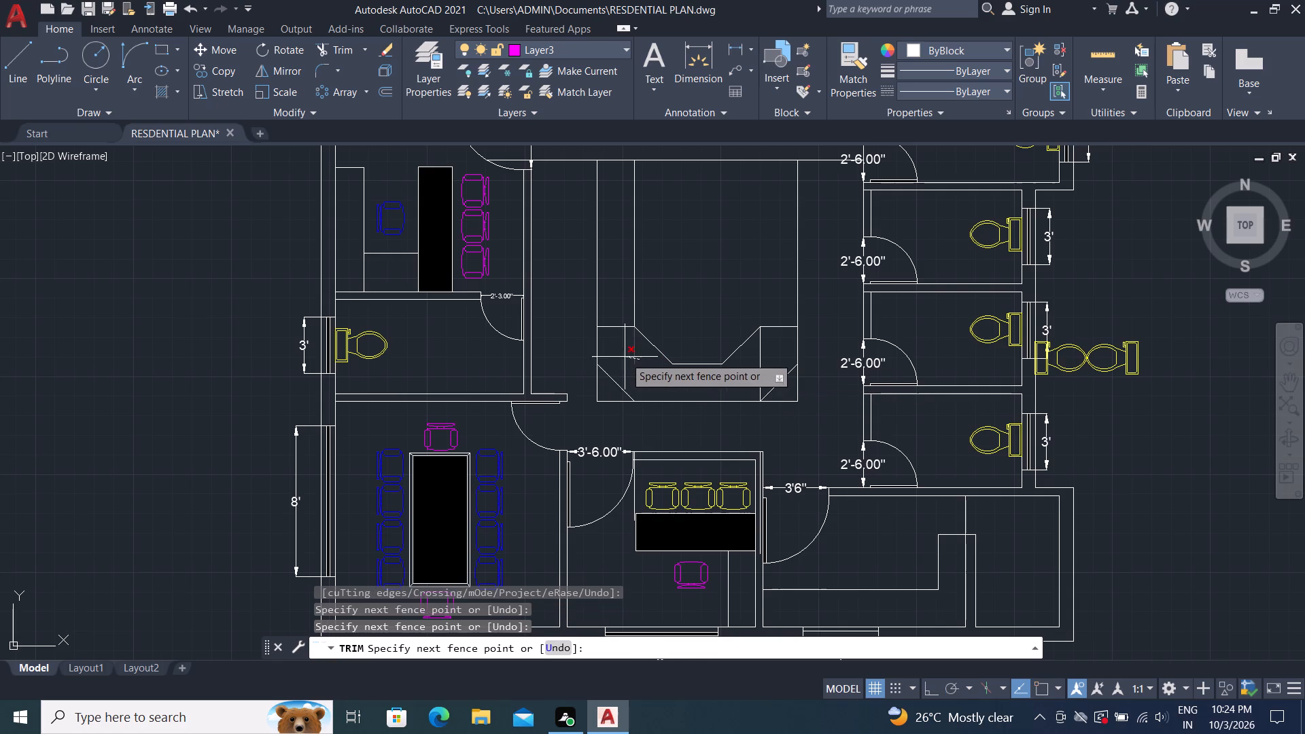
click(633, 362)
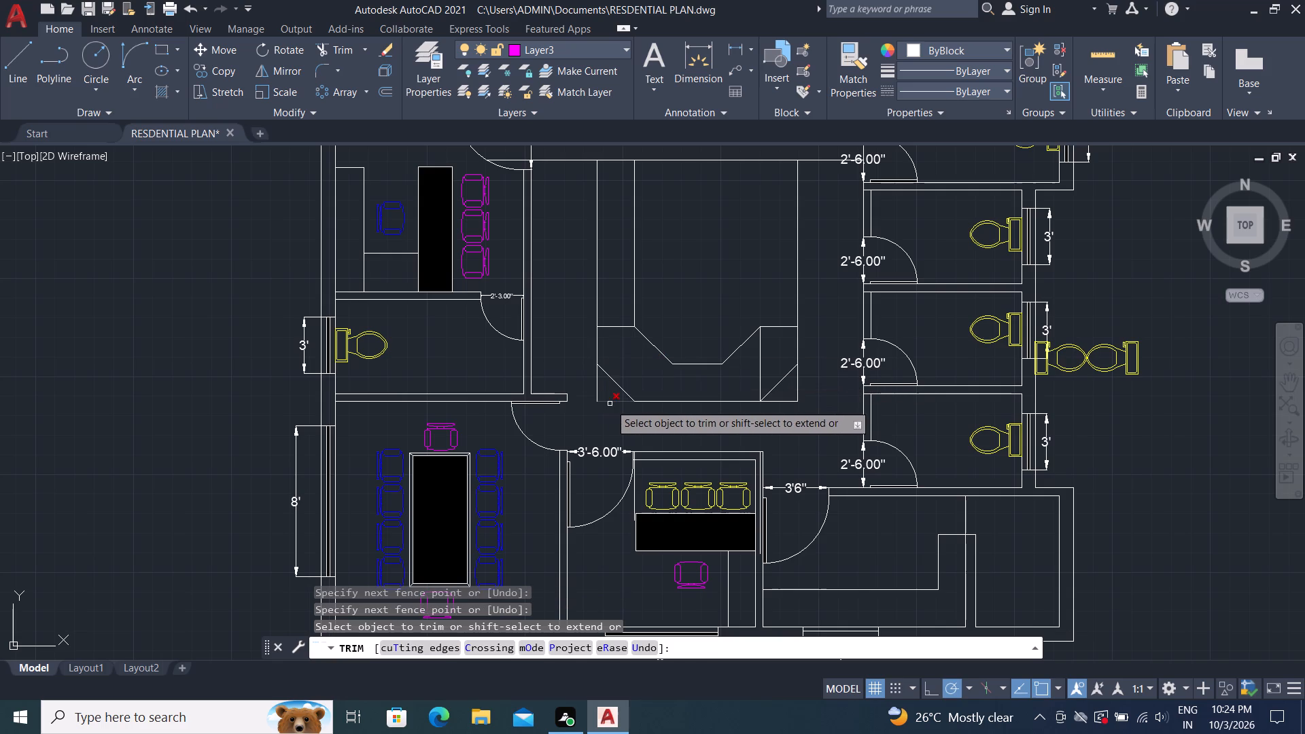
Trim the outer rectangle's southwest and southeast corners outside the diagonals, and the leftover vertical below the inner outline's east side.
click(610, 405)
click(593, 383)
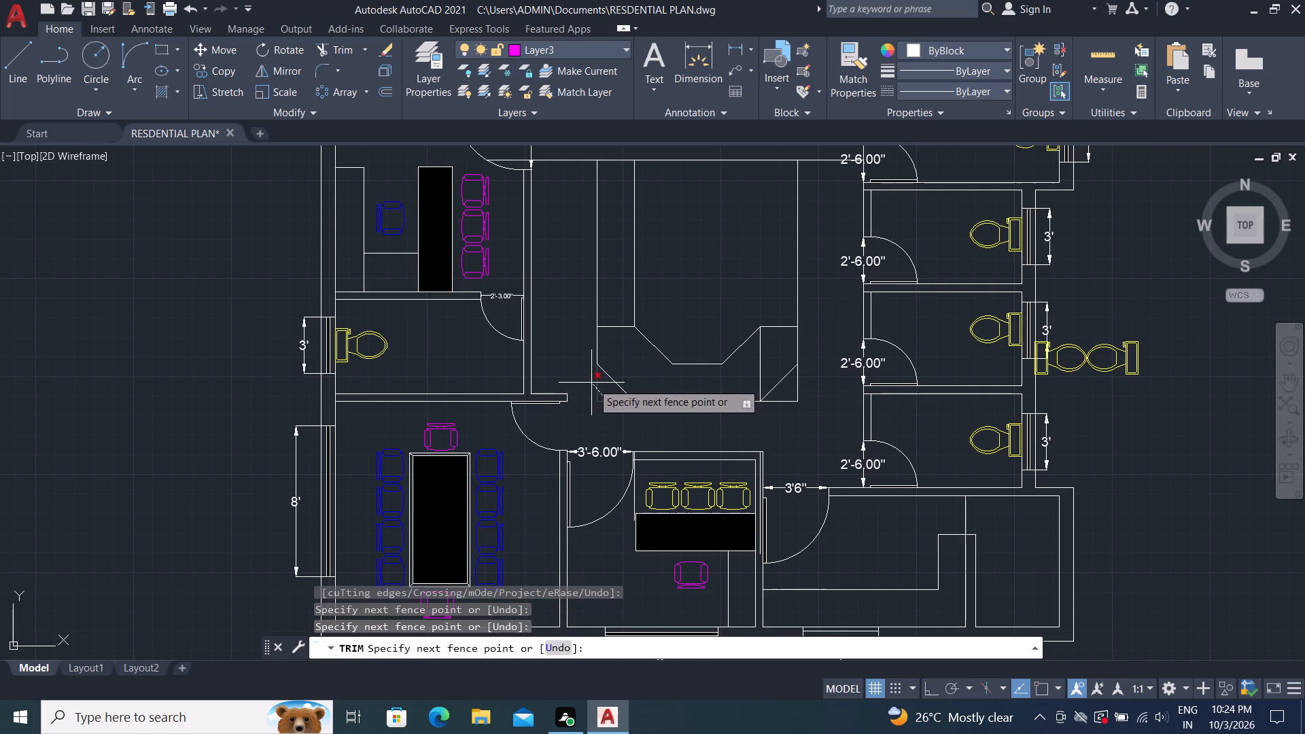
drag(776, 415, 804, 390)
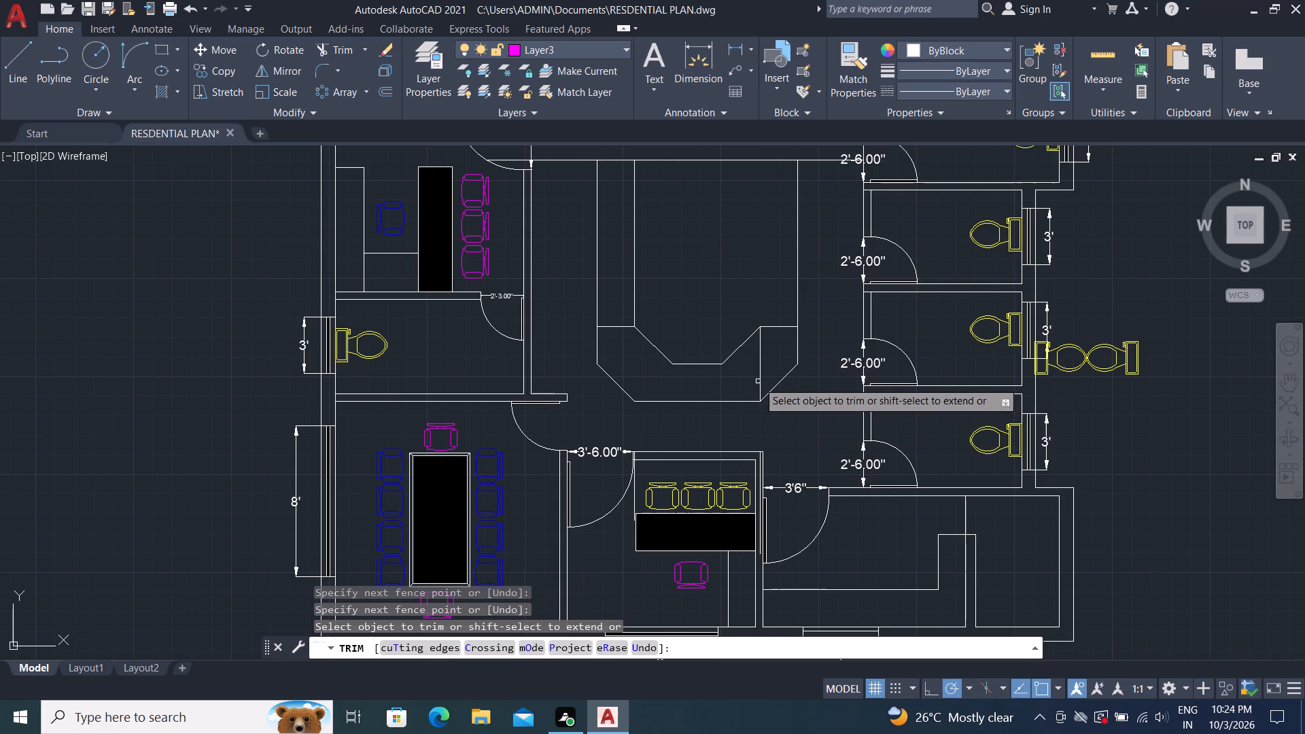
click(759, 381)
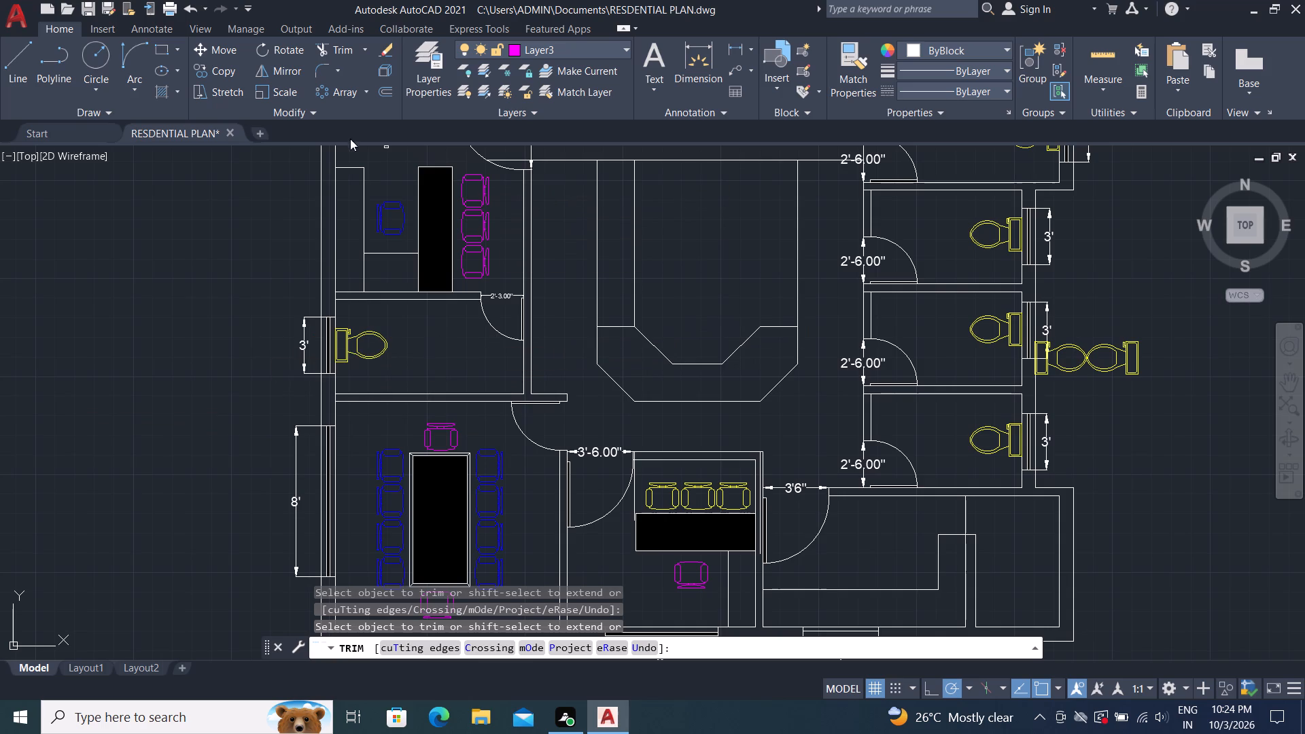
Draw the inner outline's east side as a vertical line from the southeast diagonal's upper end to the fitting's north line.
click(16, 57)
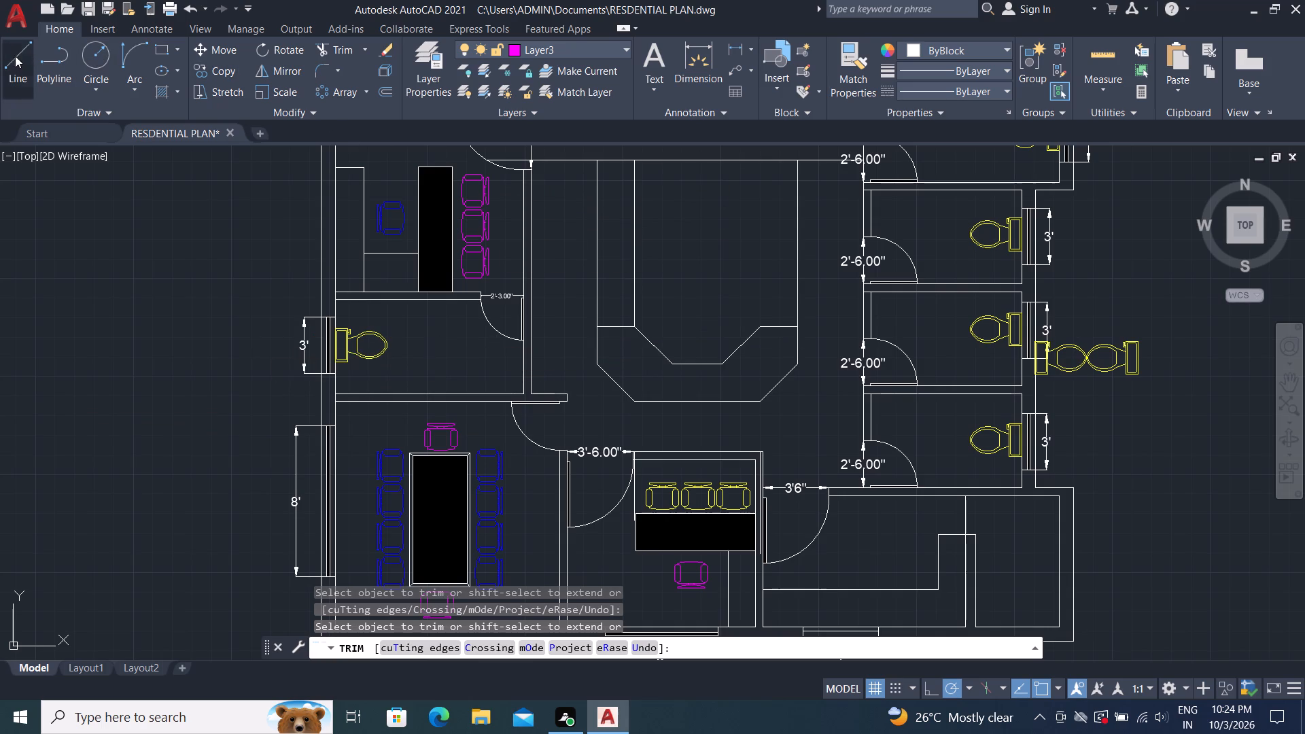
click(756, 328)
scroll(748, 301, down, 1)
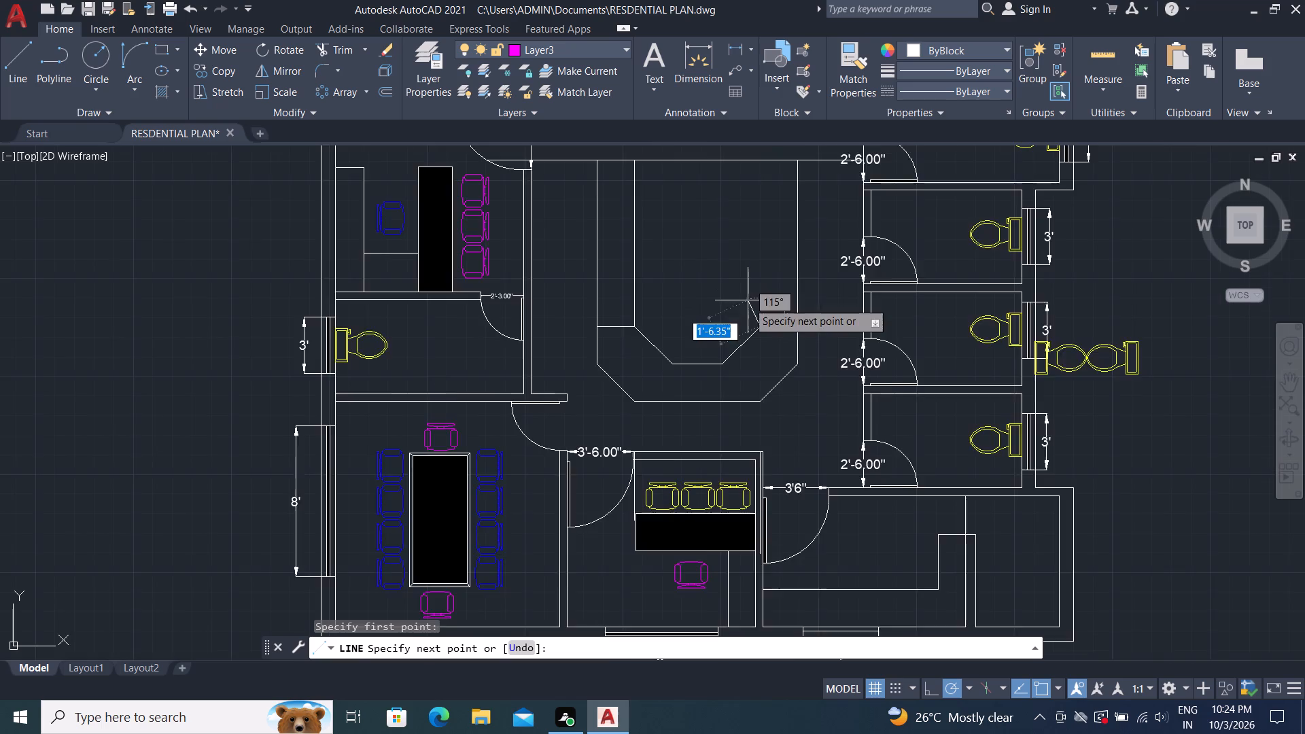
click(756, 219)
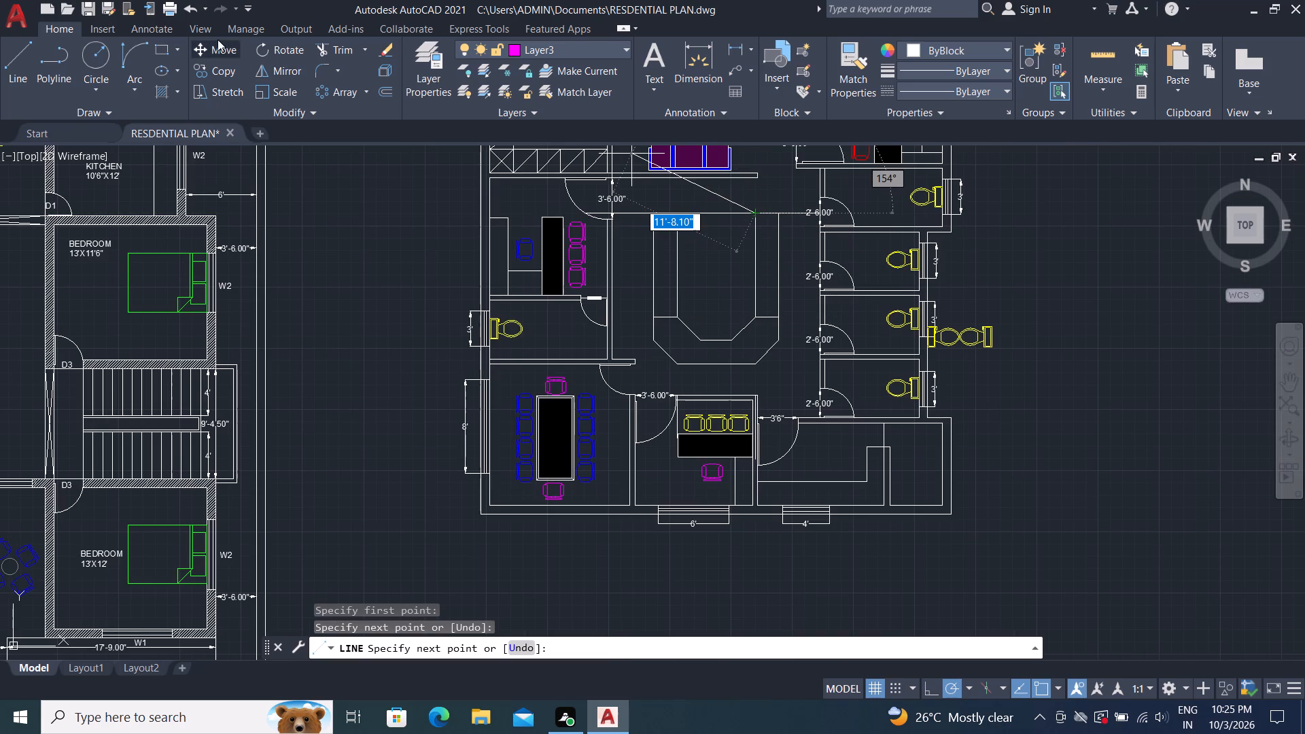
Trim the two short horizontal lines joining the inner and outer outlines on the west and east sides.
click(330, 47)
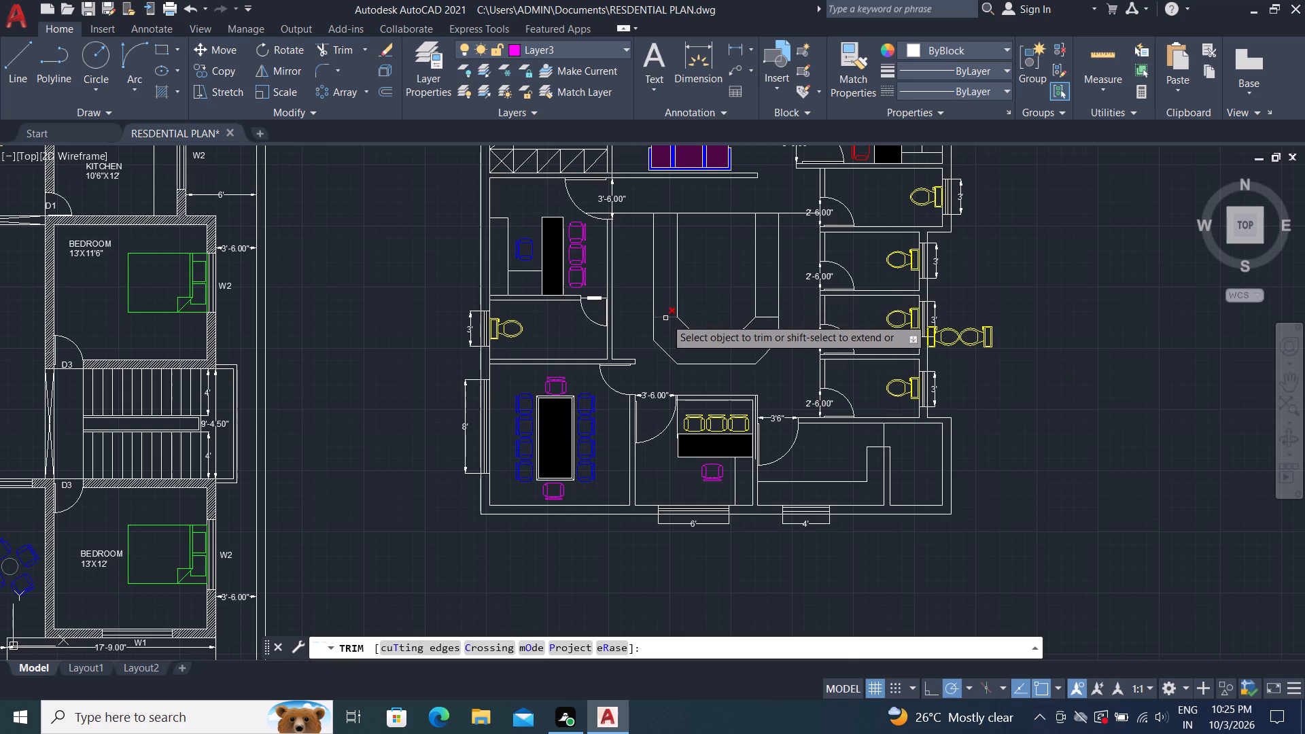
click(665, 318)
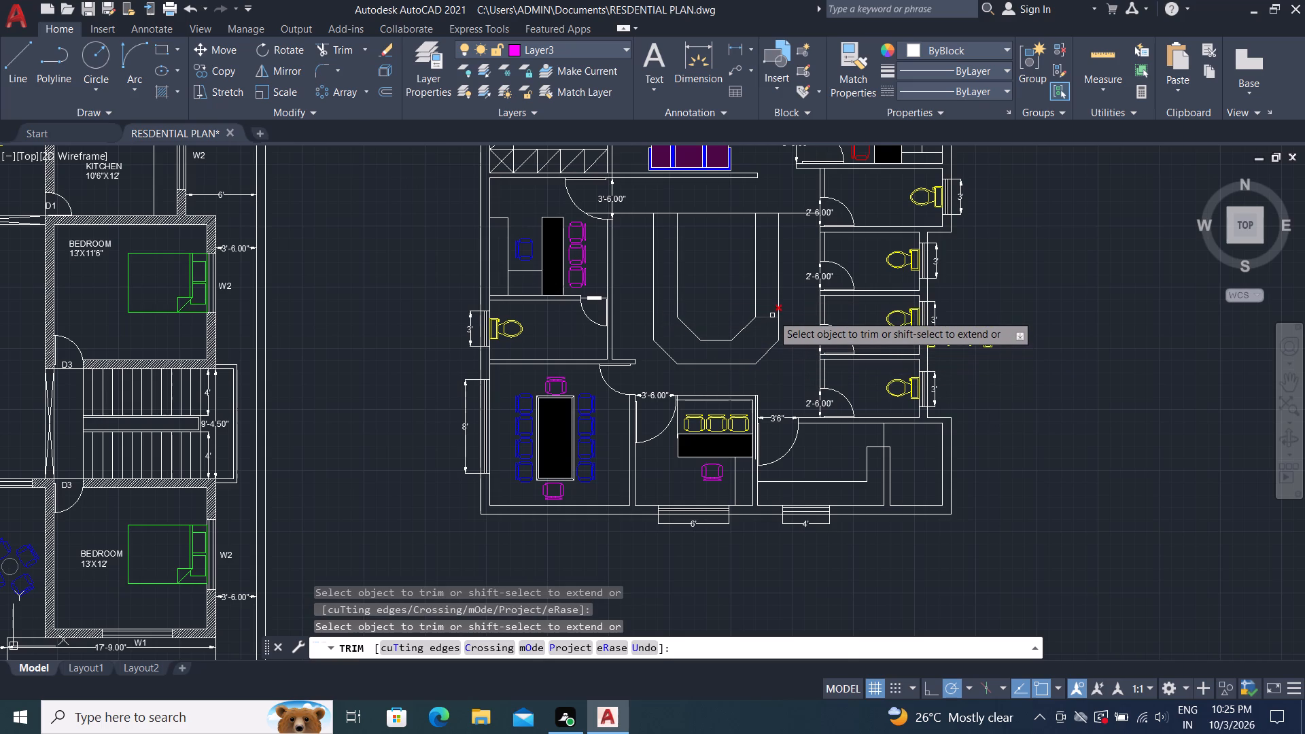
click(772, 315)
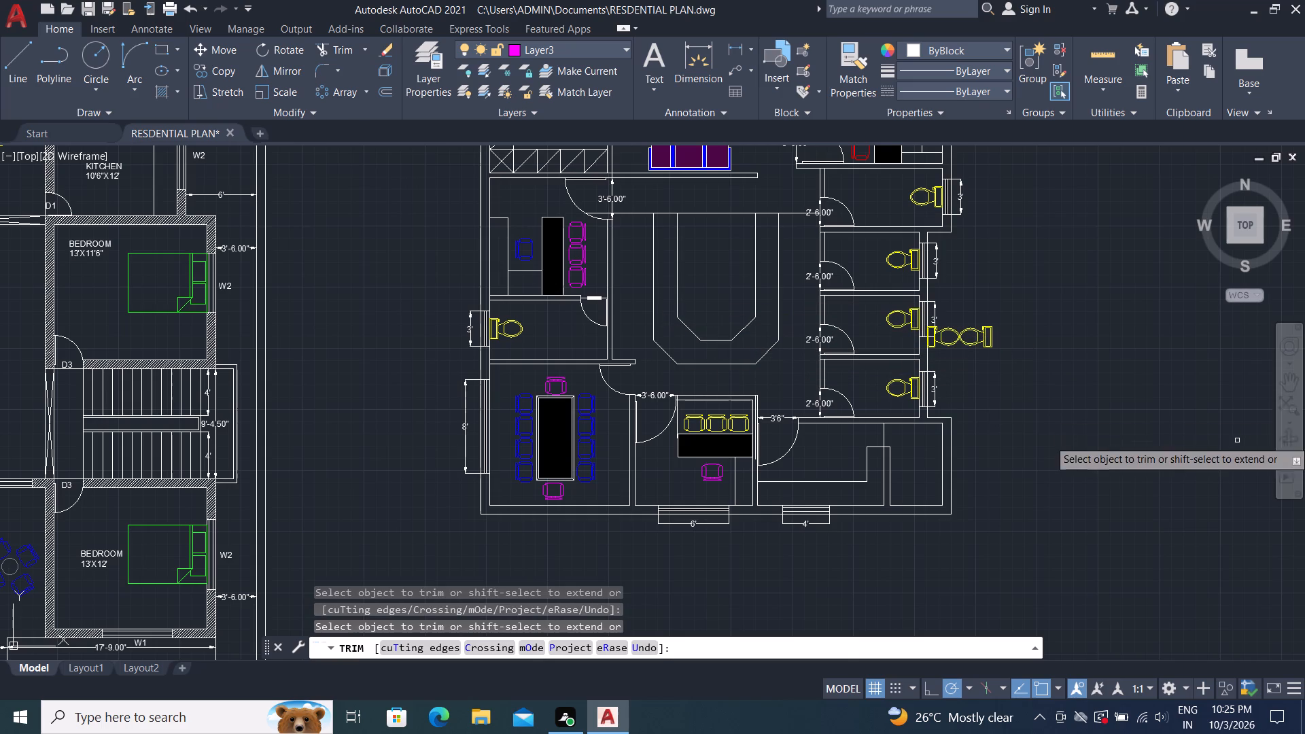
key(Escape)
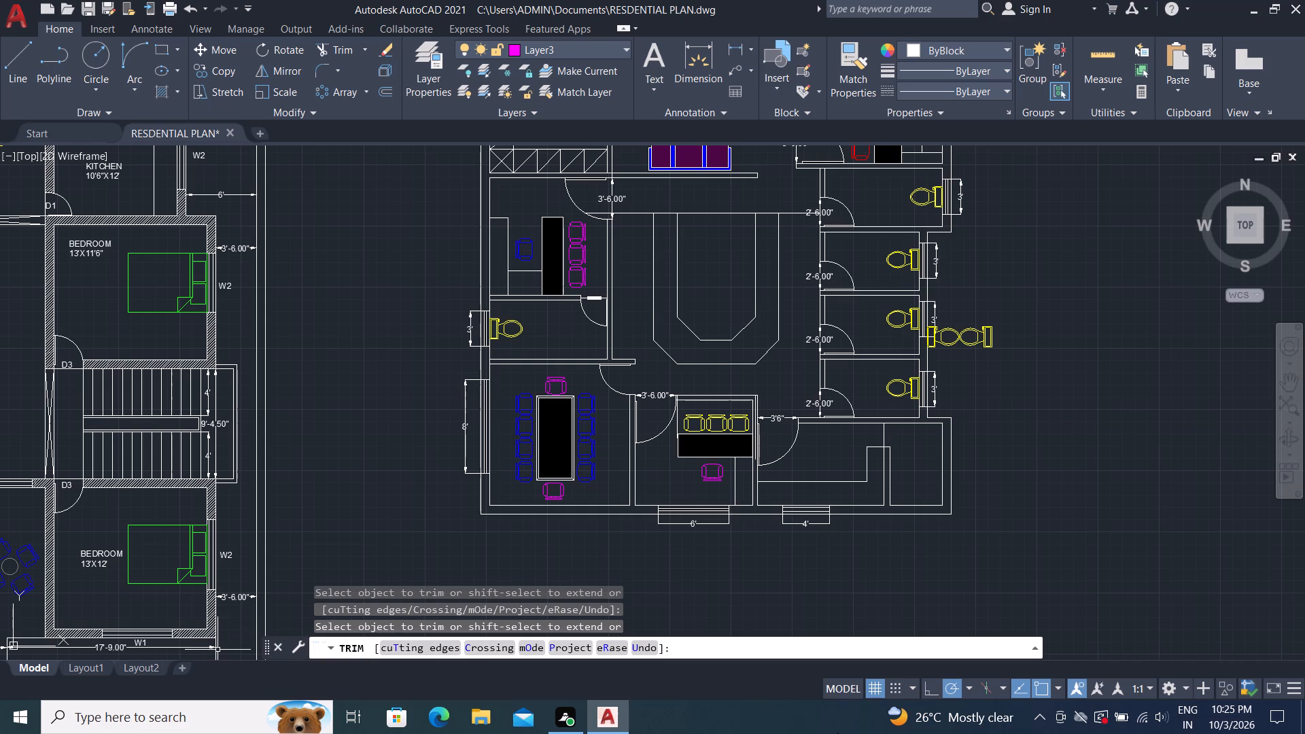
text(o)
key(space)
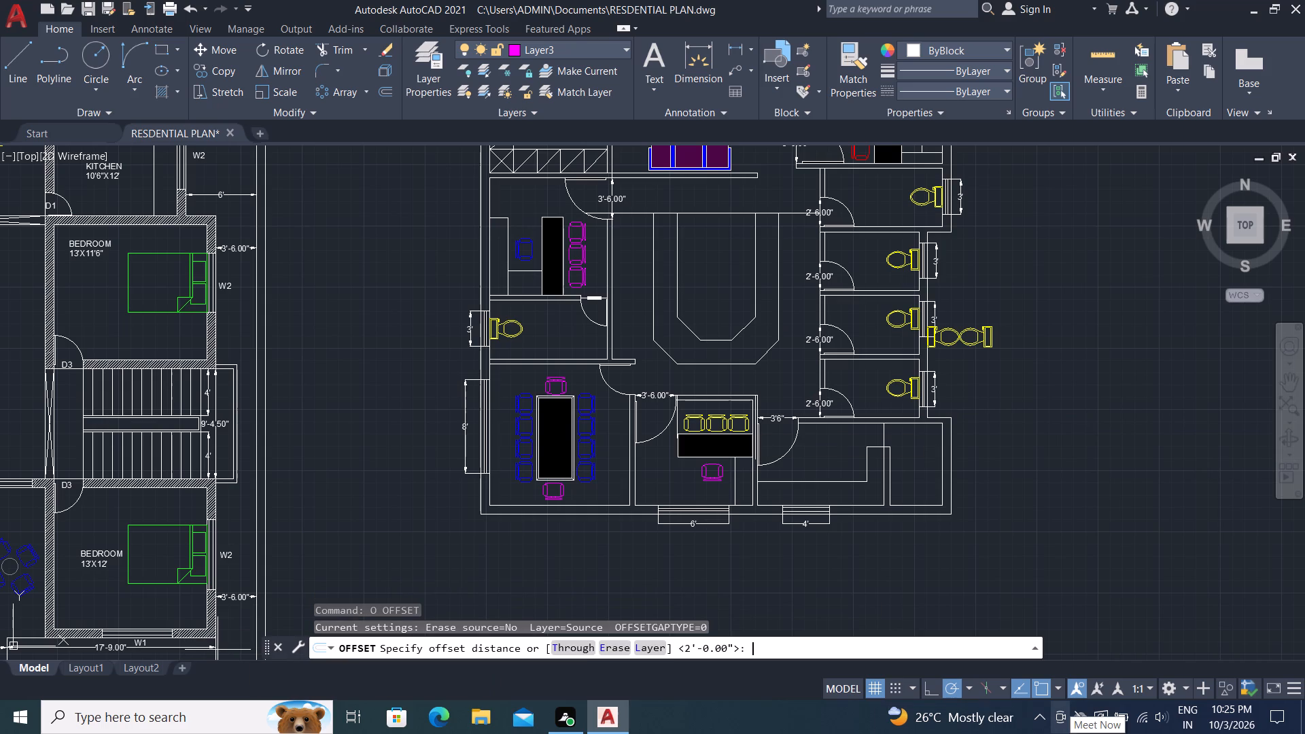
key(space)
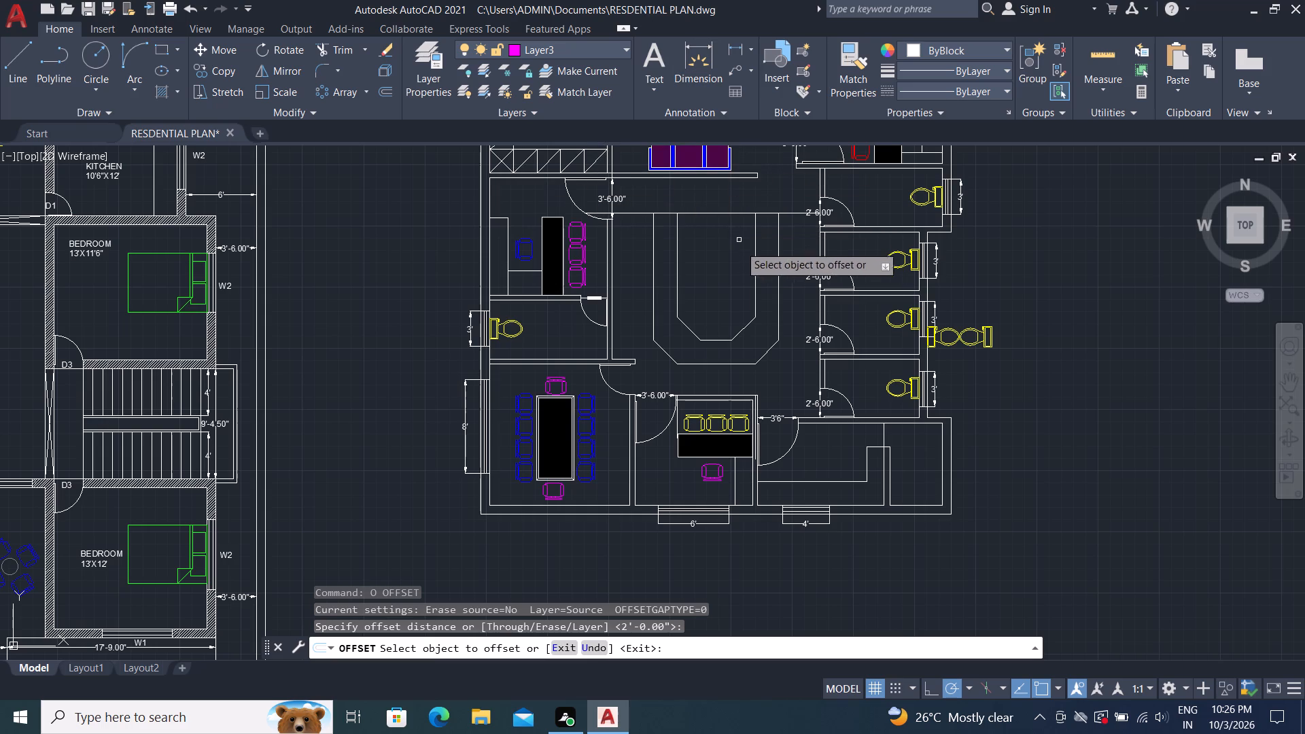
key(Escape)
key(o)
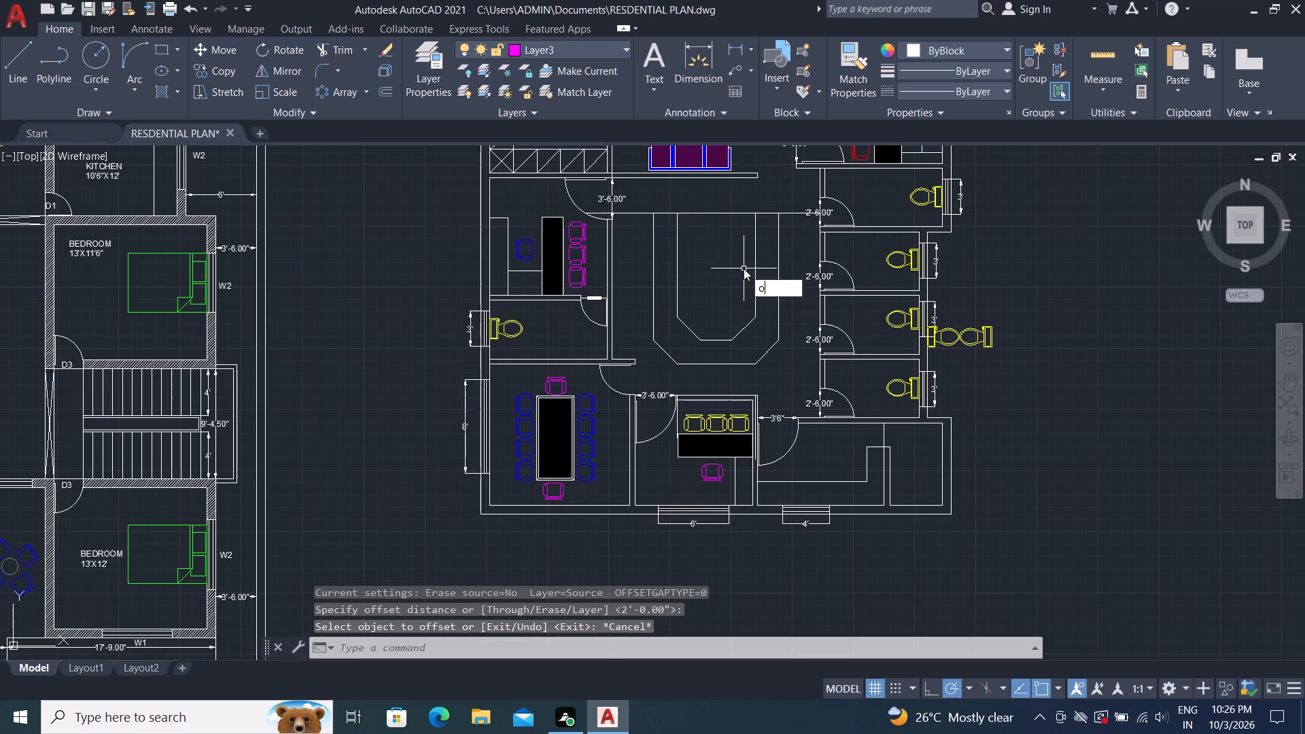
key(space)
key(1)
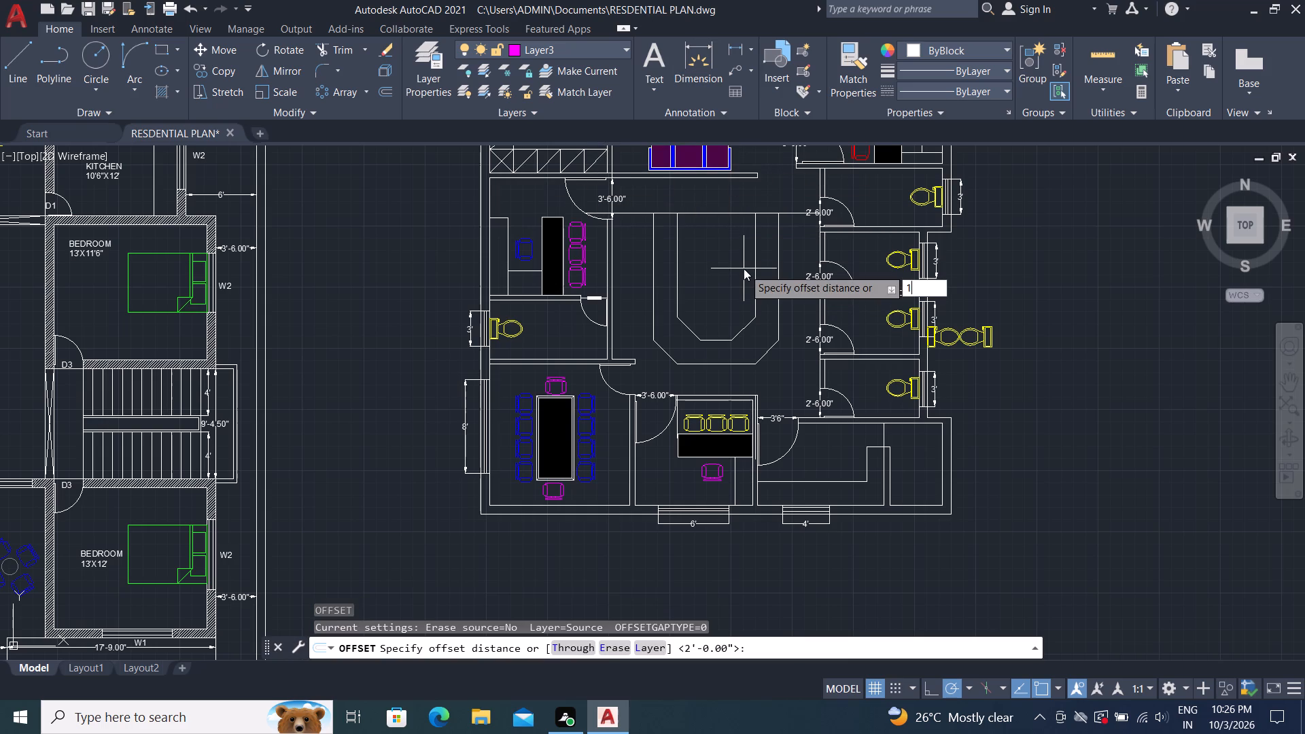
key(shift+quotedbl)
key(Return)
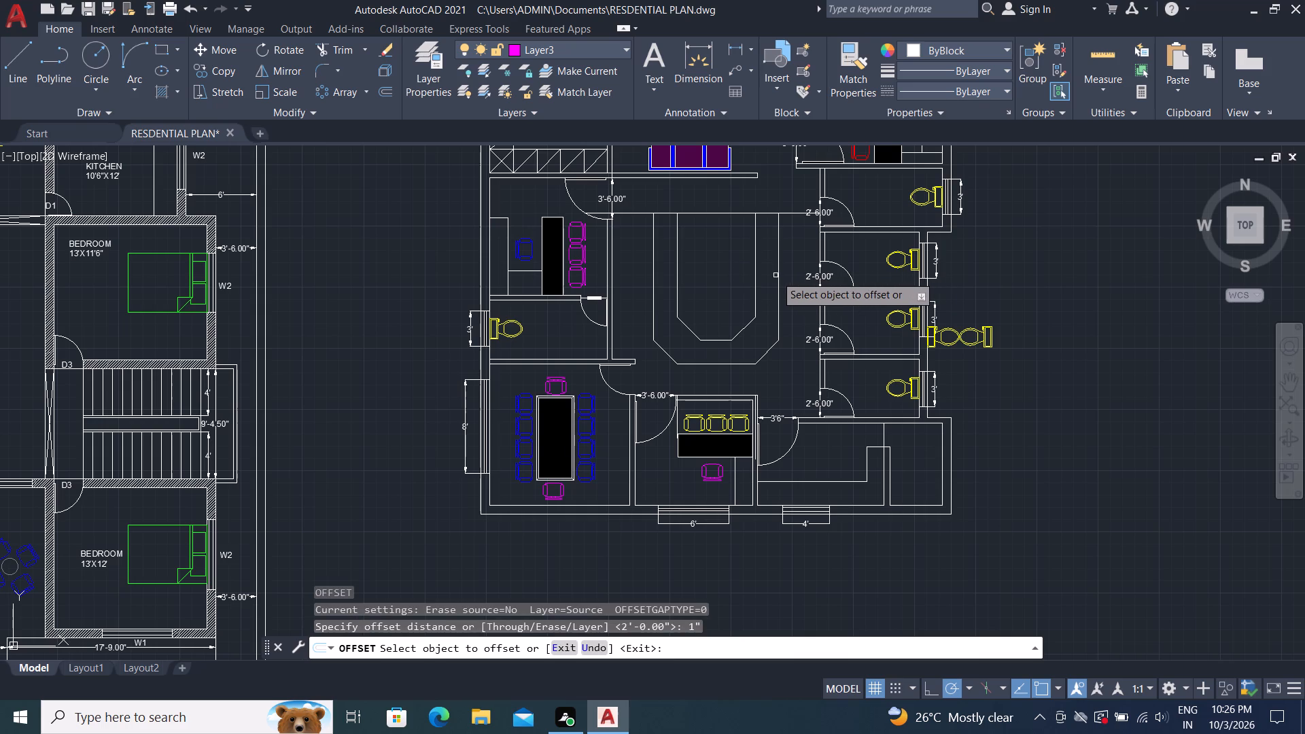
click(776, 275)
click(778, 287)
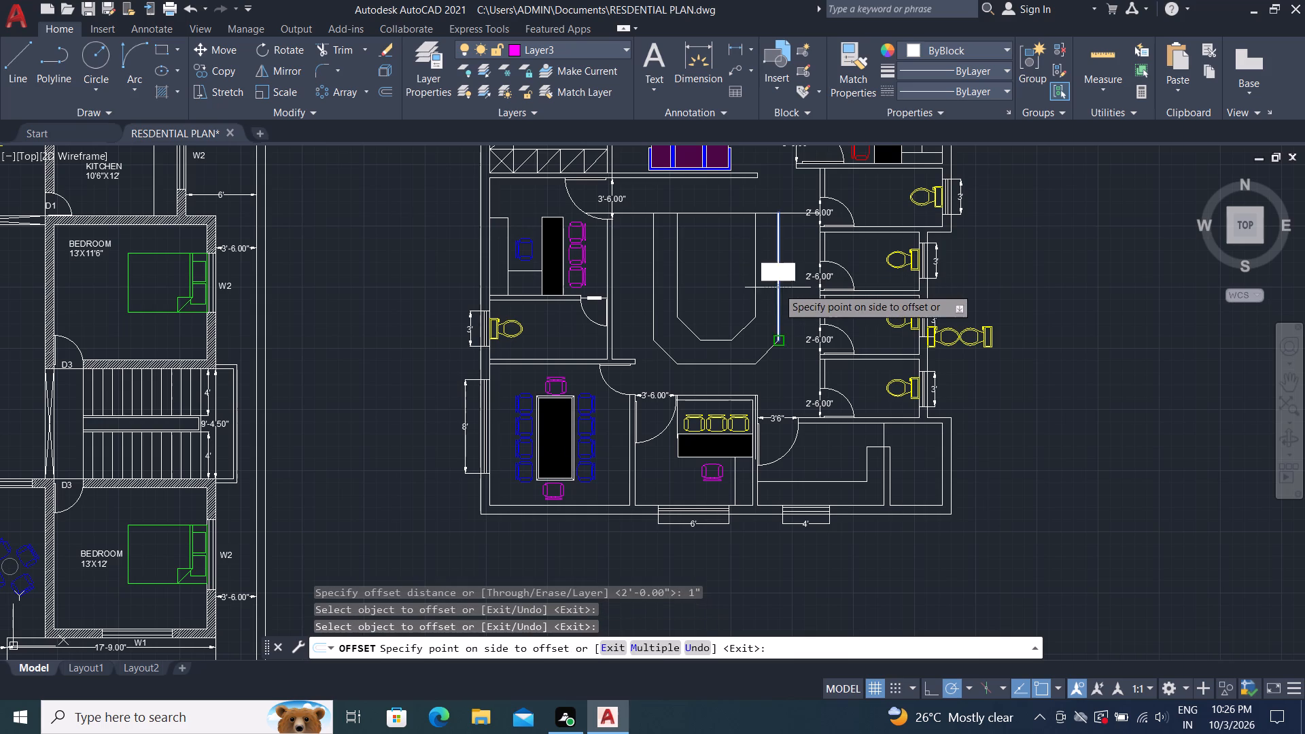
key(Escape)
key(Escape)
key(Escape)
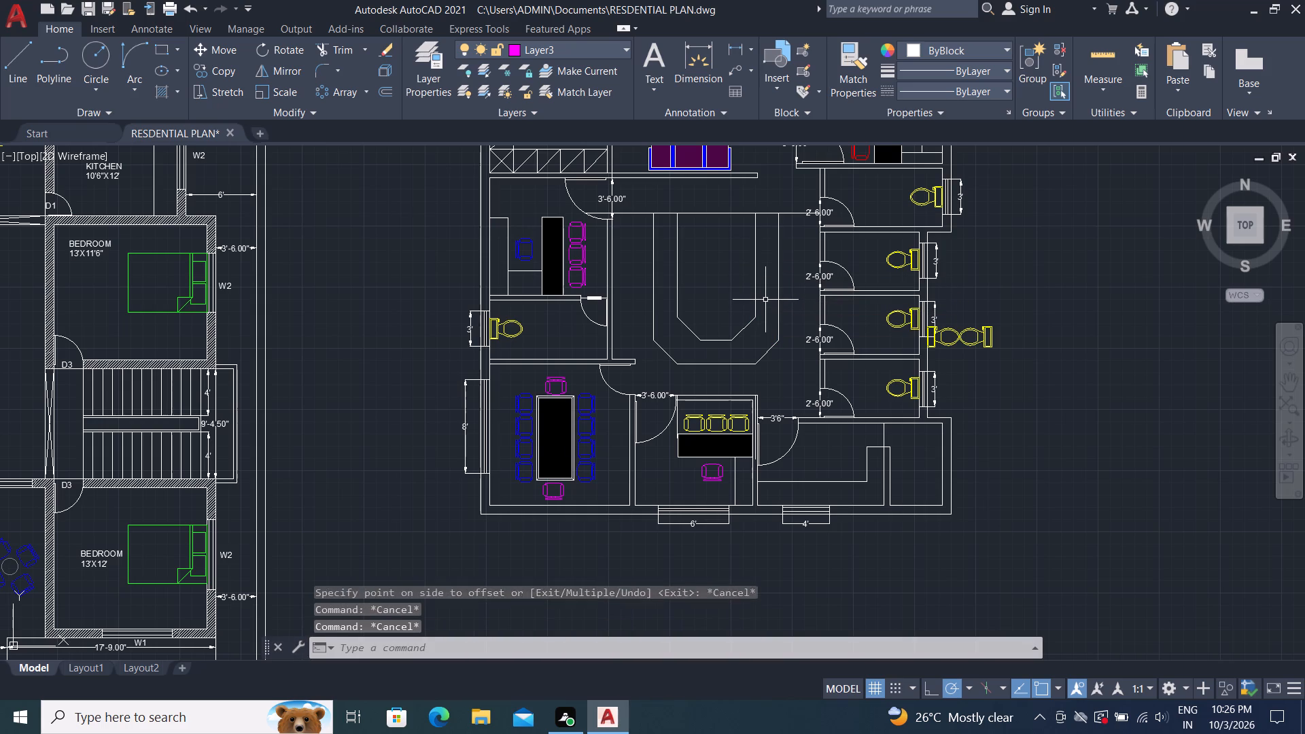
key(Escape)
Offset the central fitting's outer outline 3" inward along its east side, southeast diagonal, south side, southwest diagonal and west side.
text(o)
key(space)
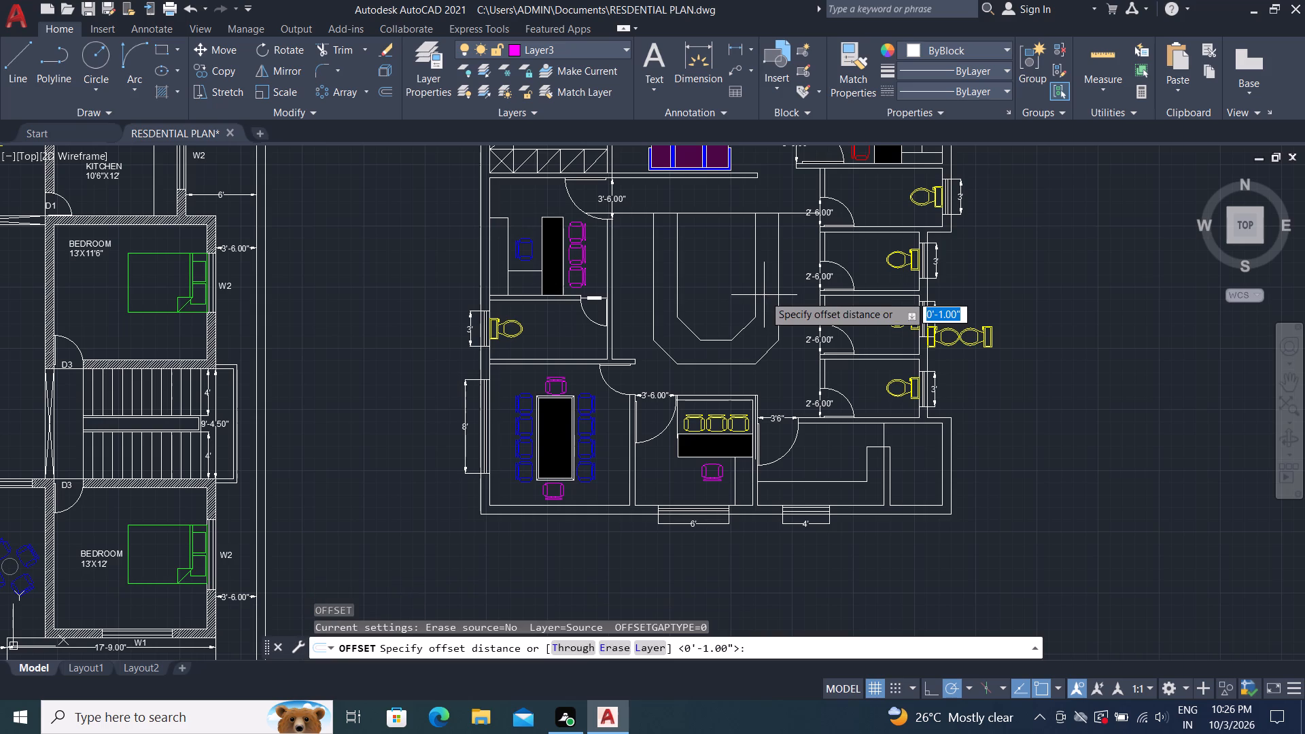
key(3)
key(shift+quotedbl)
key(Return)
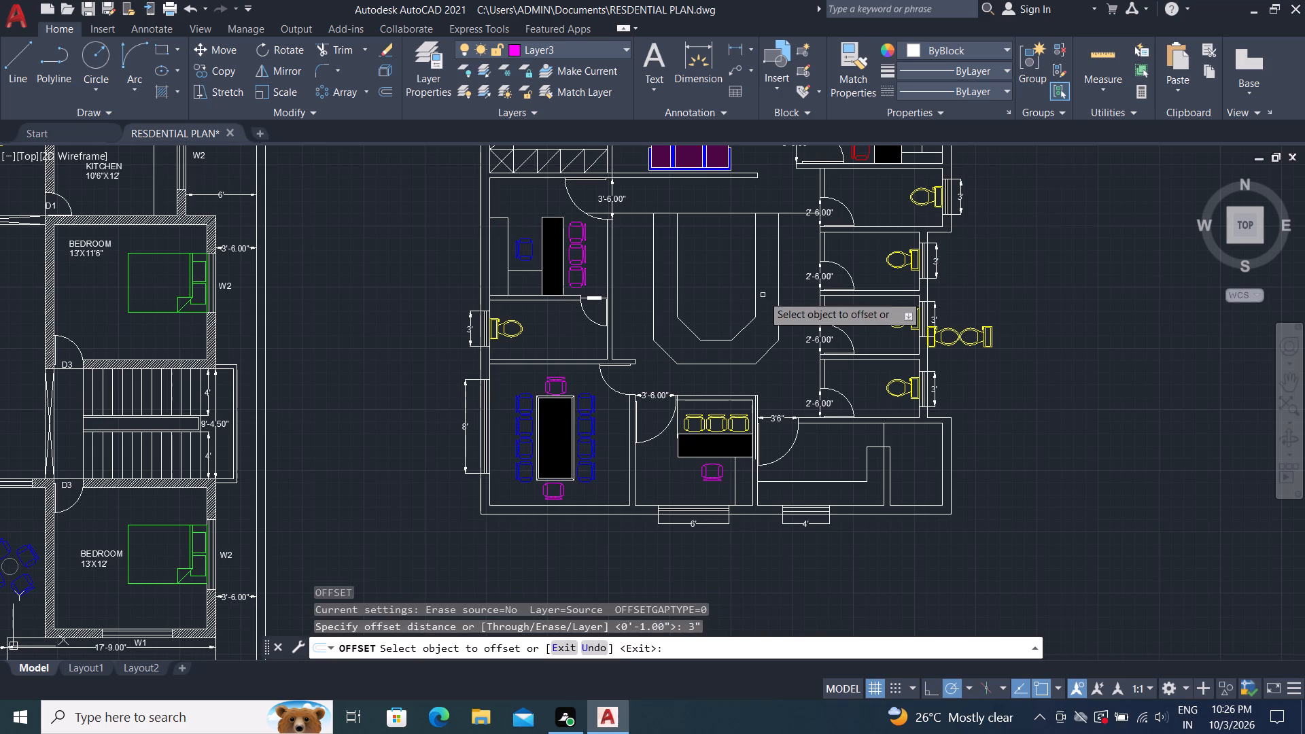
click(778, 298)
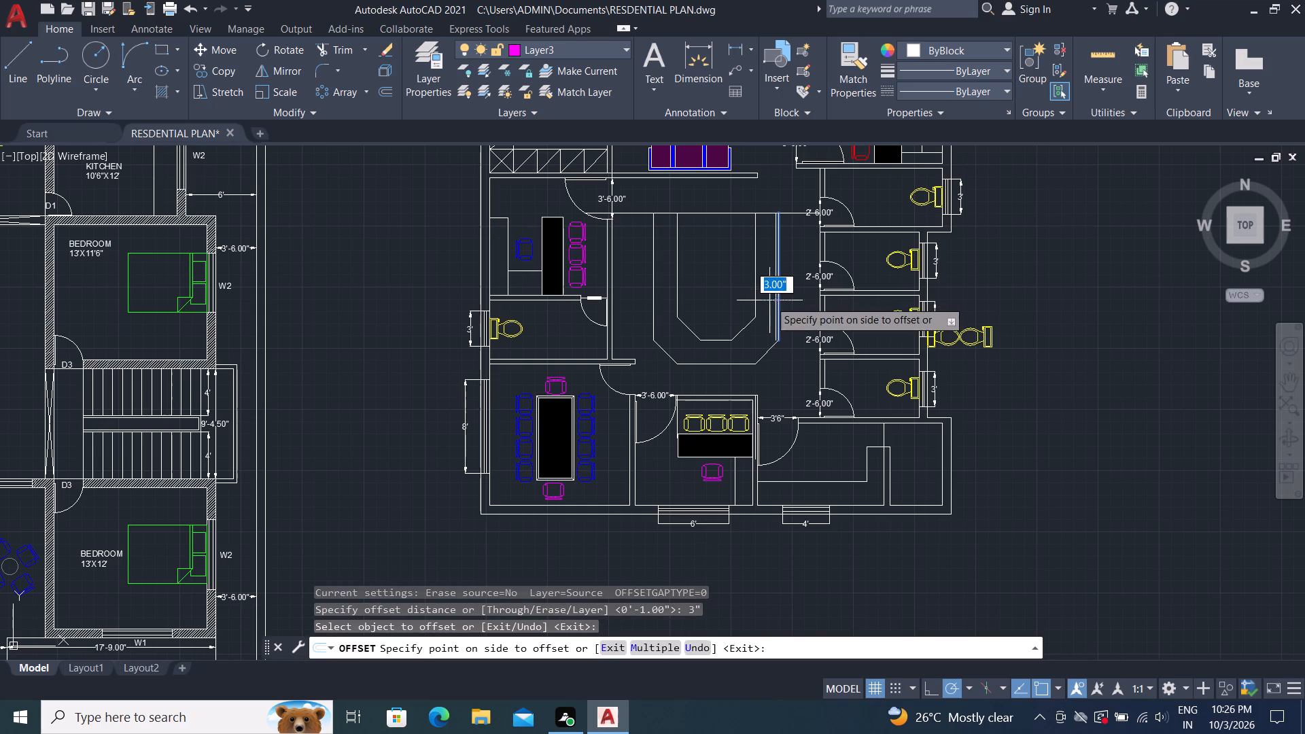
click(769, 300)
scroll(775, 349, up, 3)
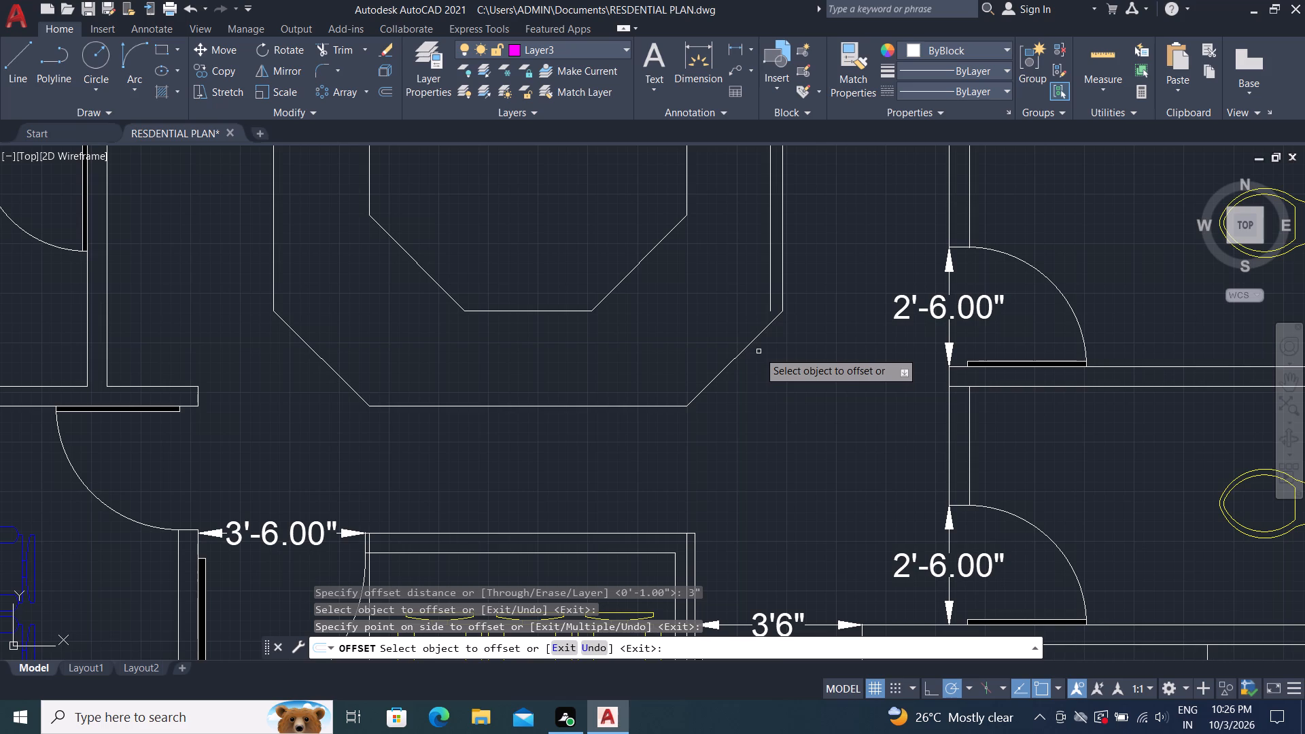
click(748, 347)
click(705, 337)
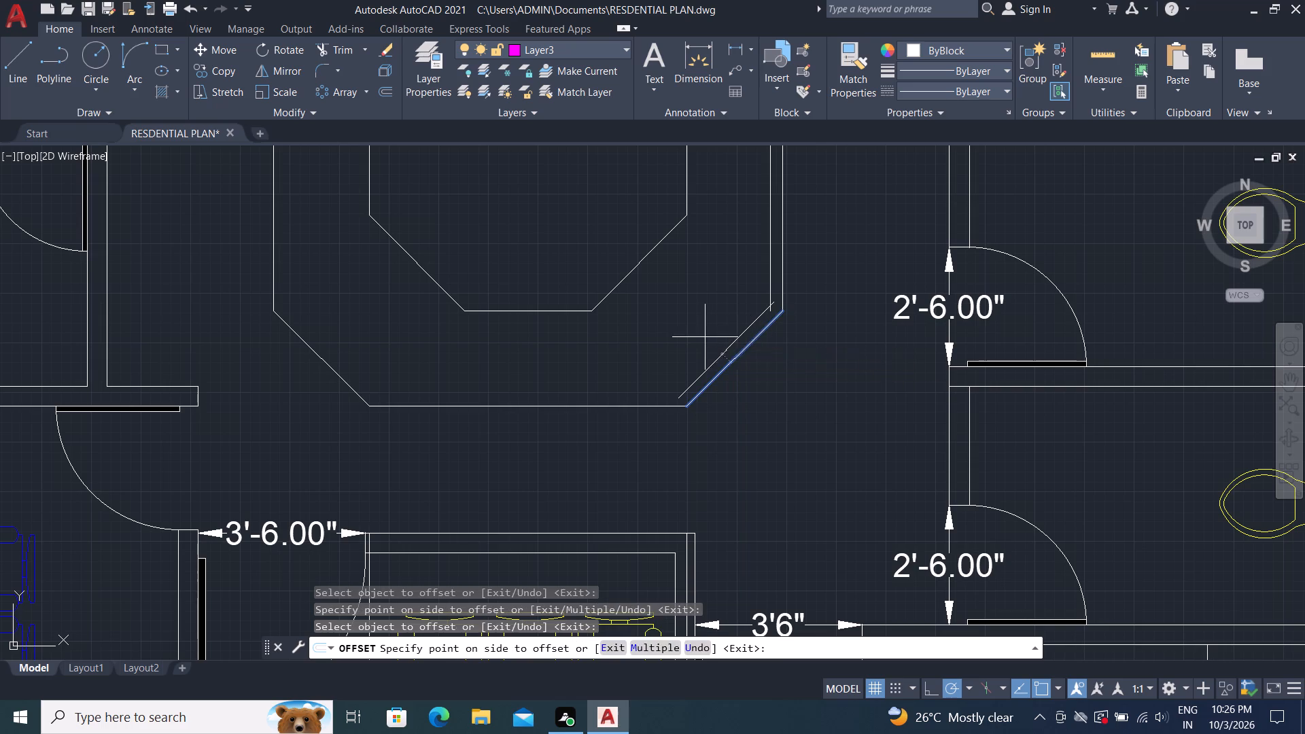
click(661, 405)
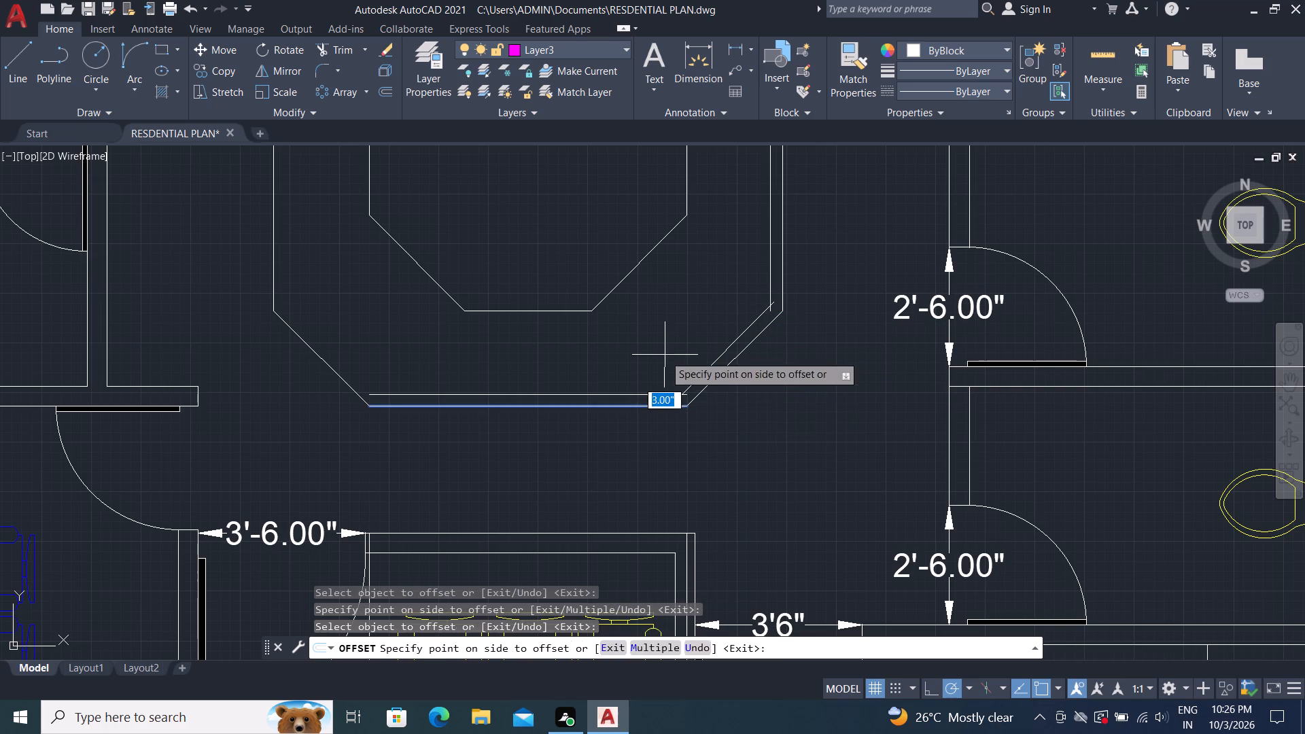
click(664, 355)
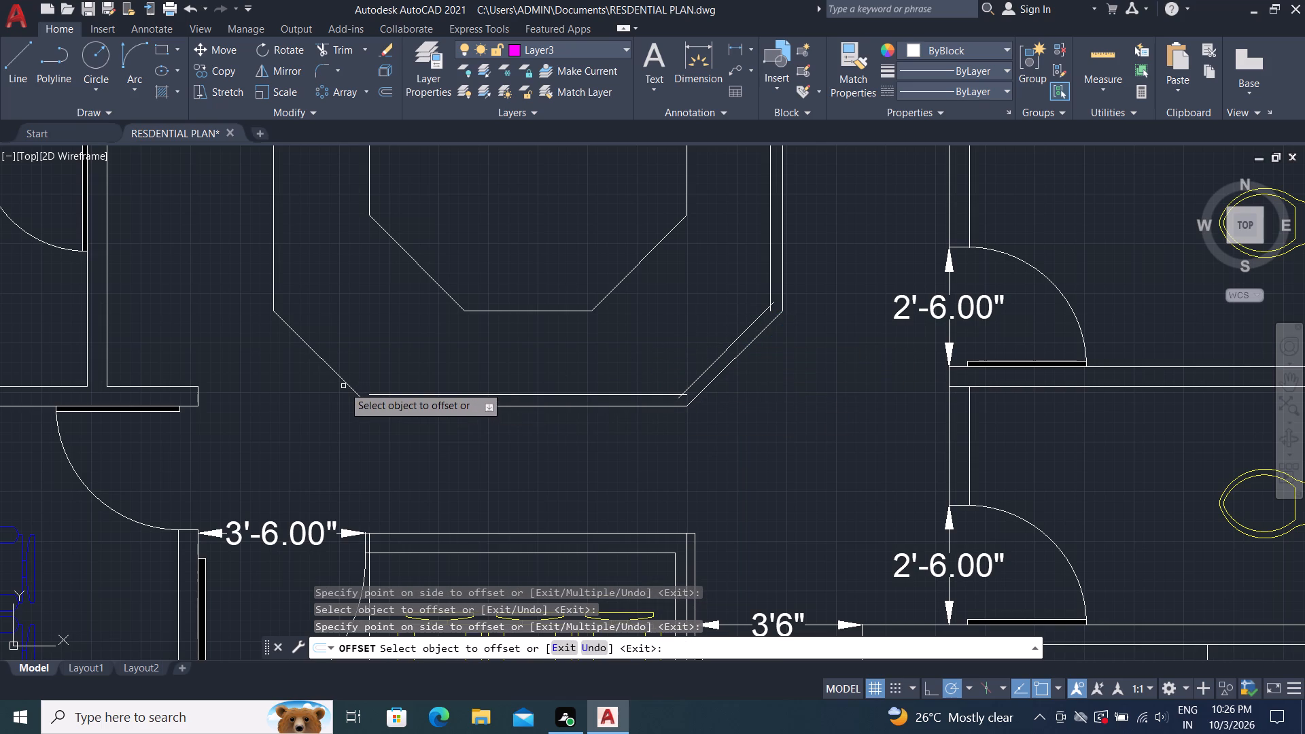
click(343, 384)
click(358, 354)
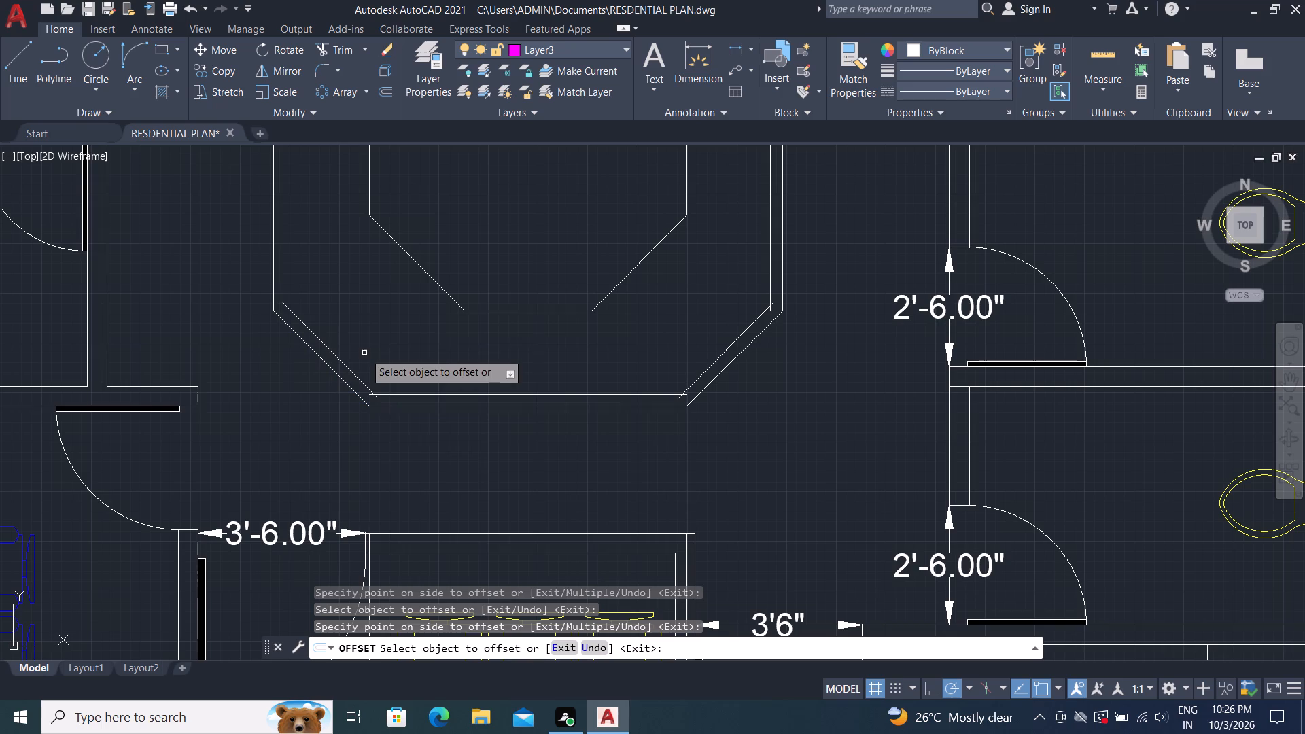
click(272, 270)
click(337, 268)
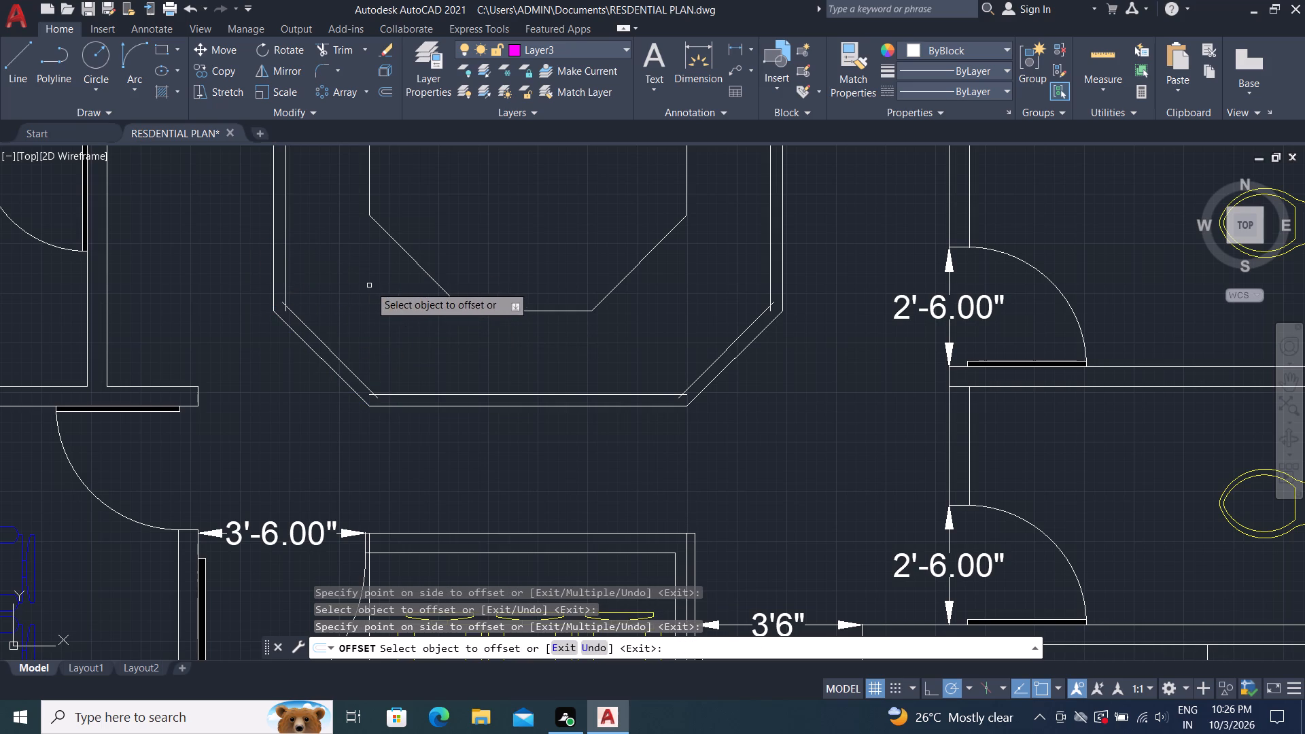
Trim the overlapping line ends where the 3" inset's southwest diagonal meets its south line.
scroll(406, 317, down, 2)
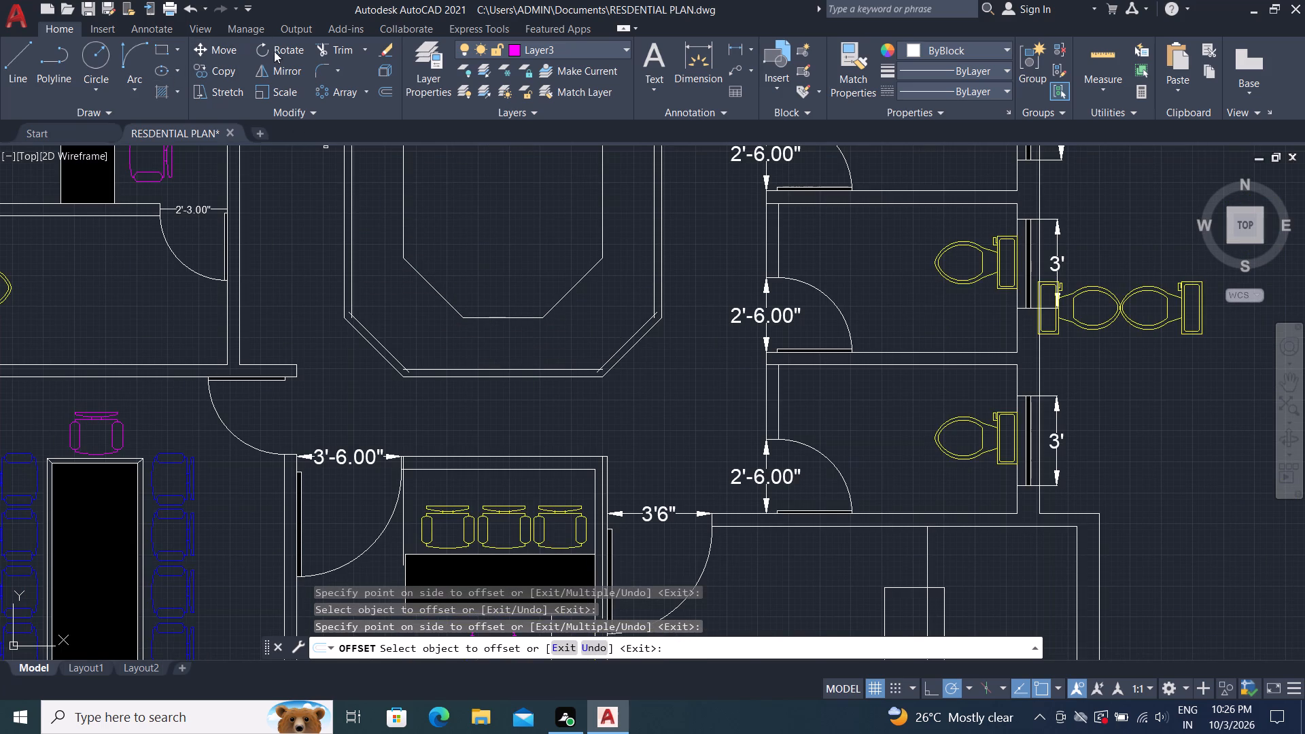
click(319, 46)
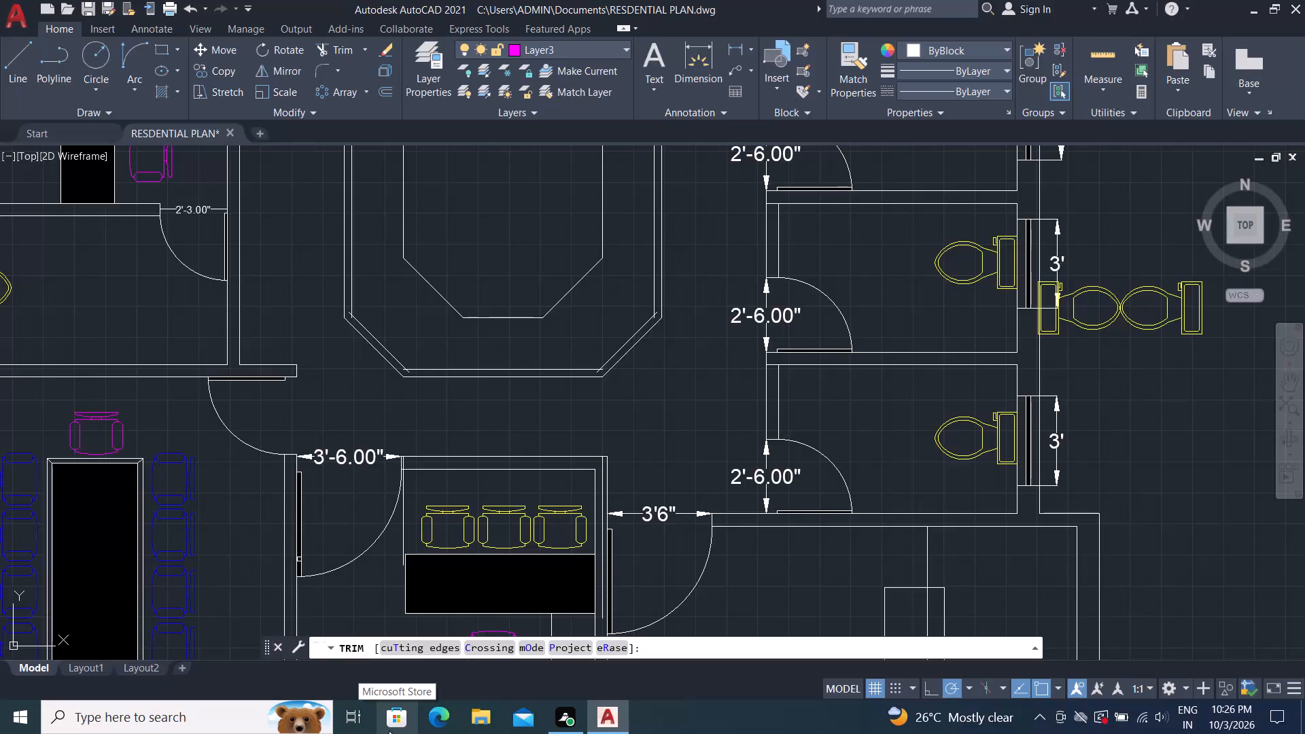
scroll(389, 366, up, 3)
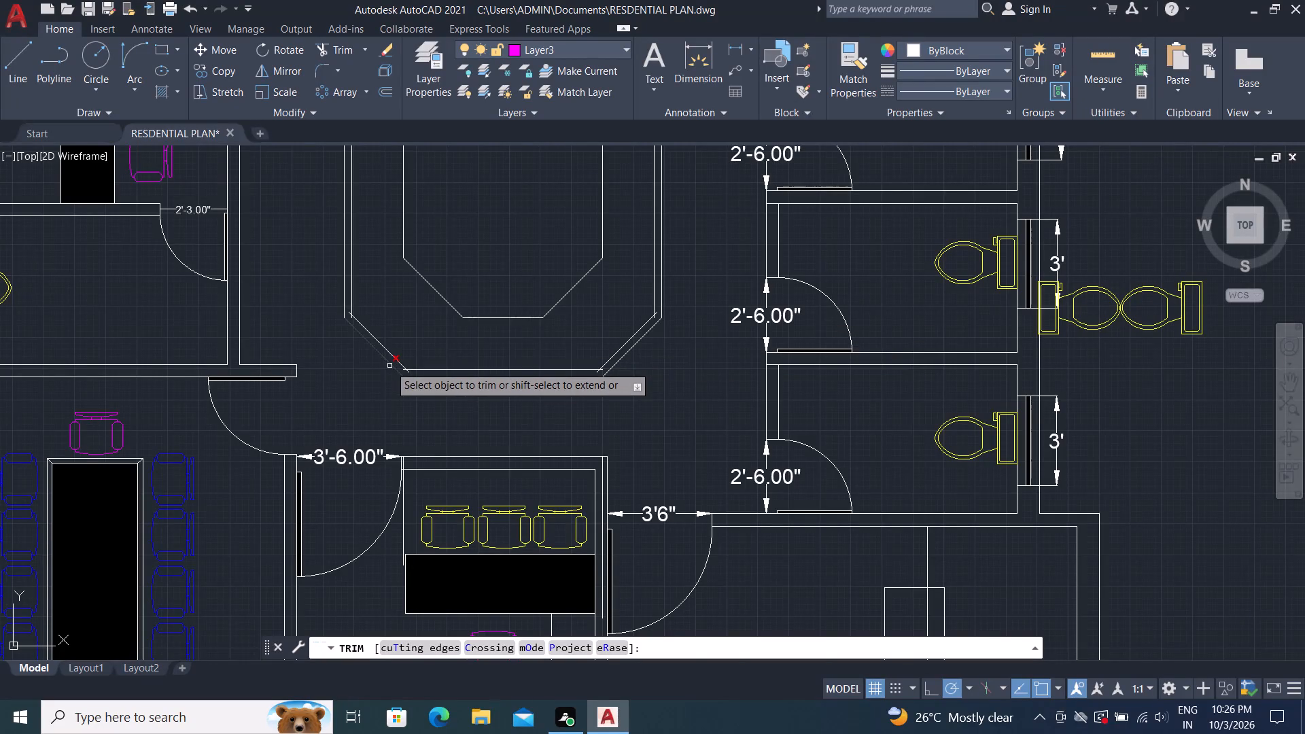
scroll(389, 366, up, 1)
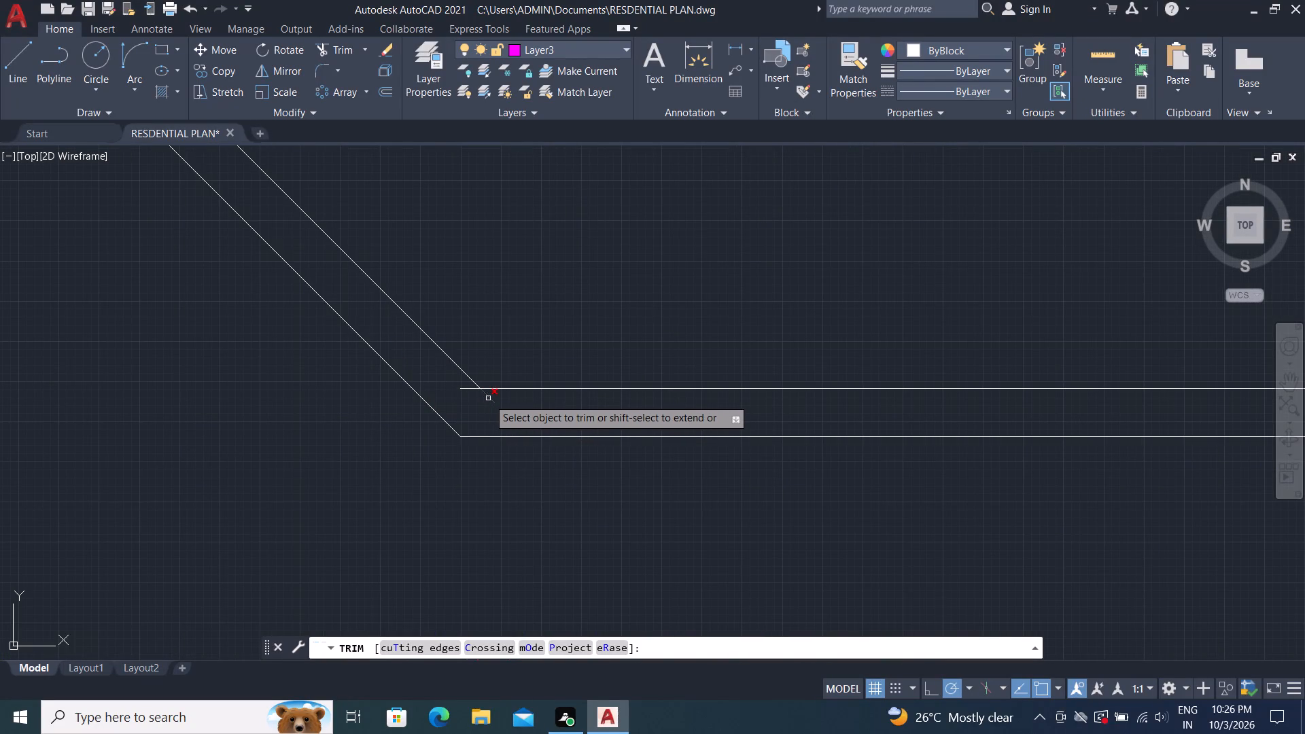
click(488, 398)
scroll(475, 394, up, 4)
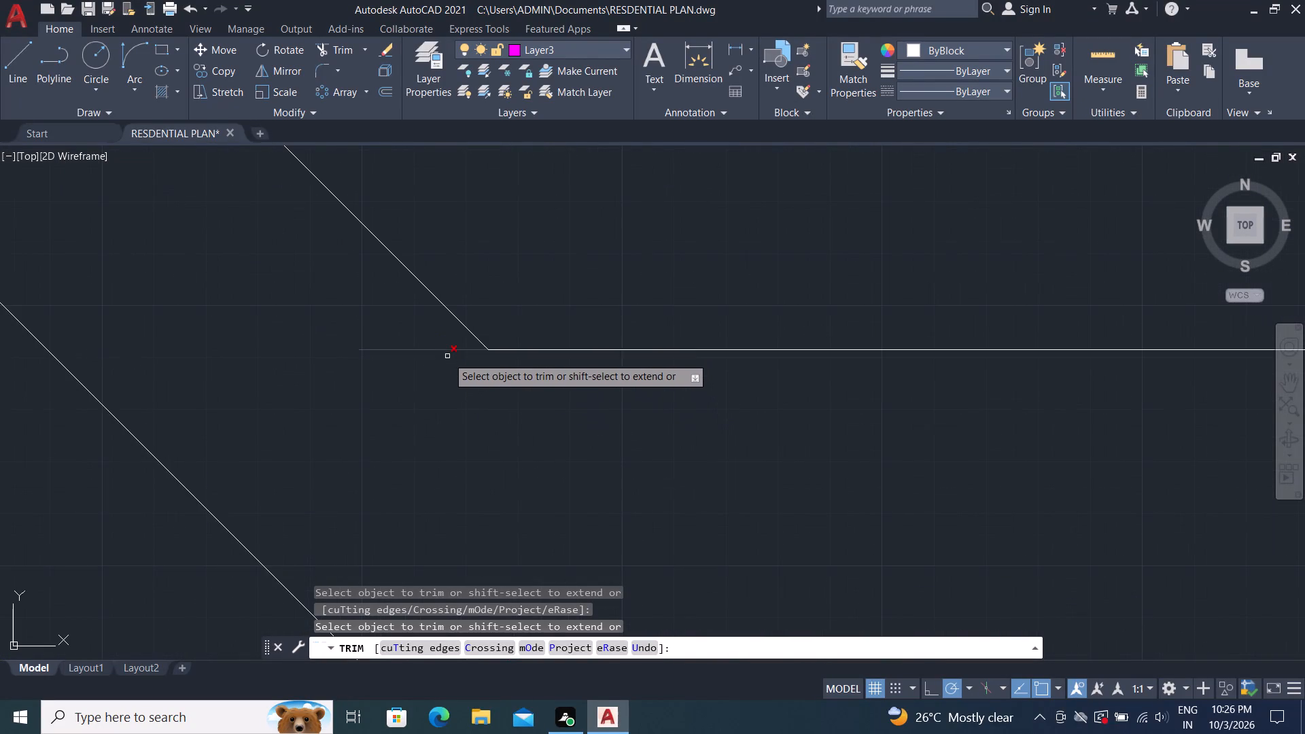
click(443, 350)
Trim the overlapping line ends where the 3" inset's south line meets its southeast diagonal.
scroll(438, 380, down, 5)
scroll(478, 323, down, 1)
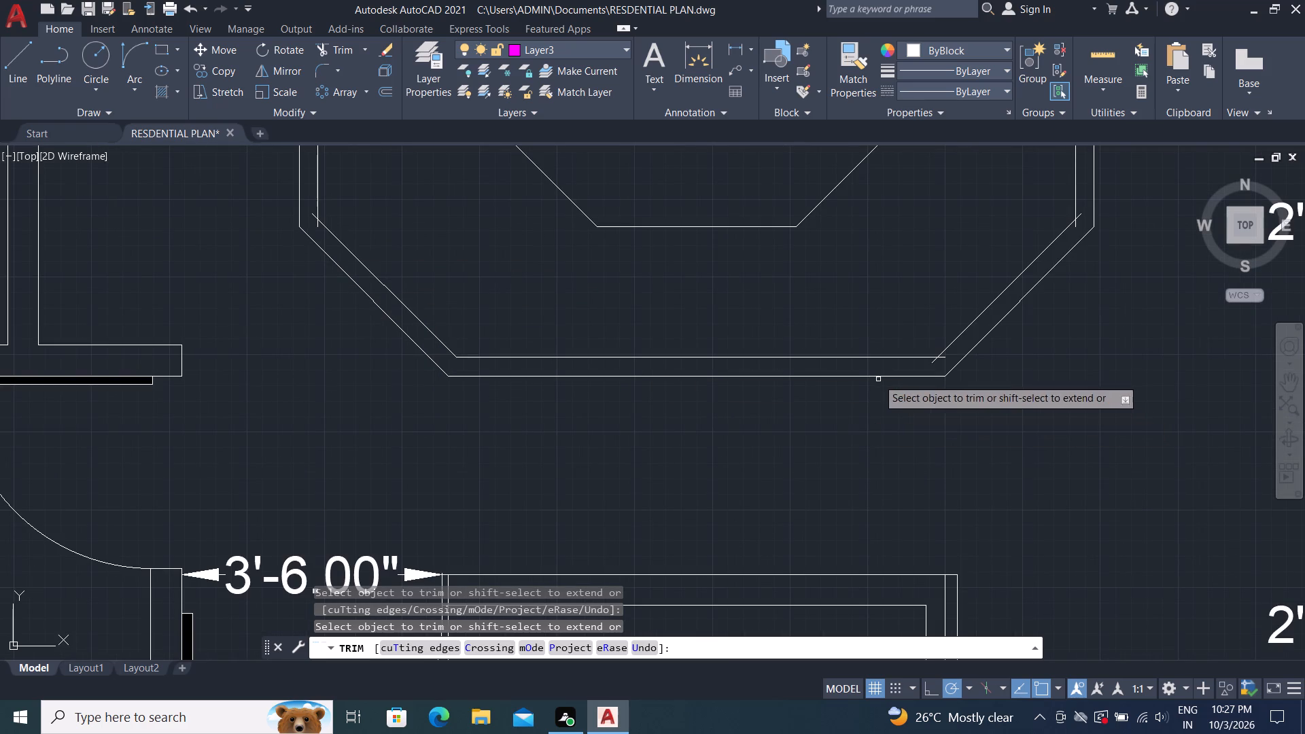
scroll(914, 363, up, 5)
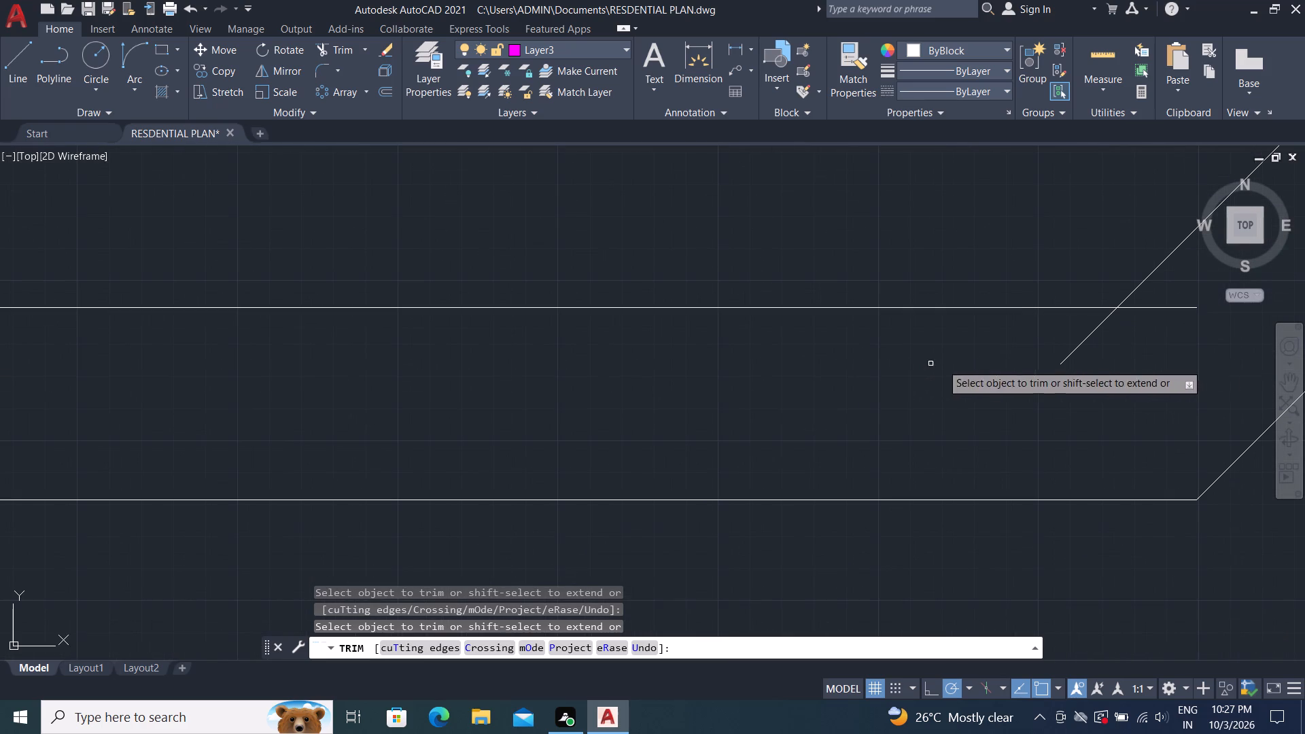
click(1079, 343)
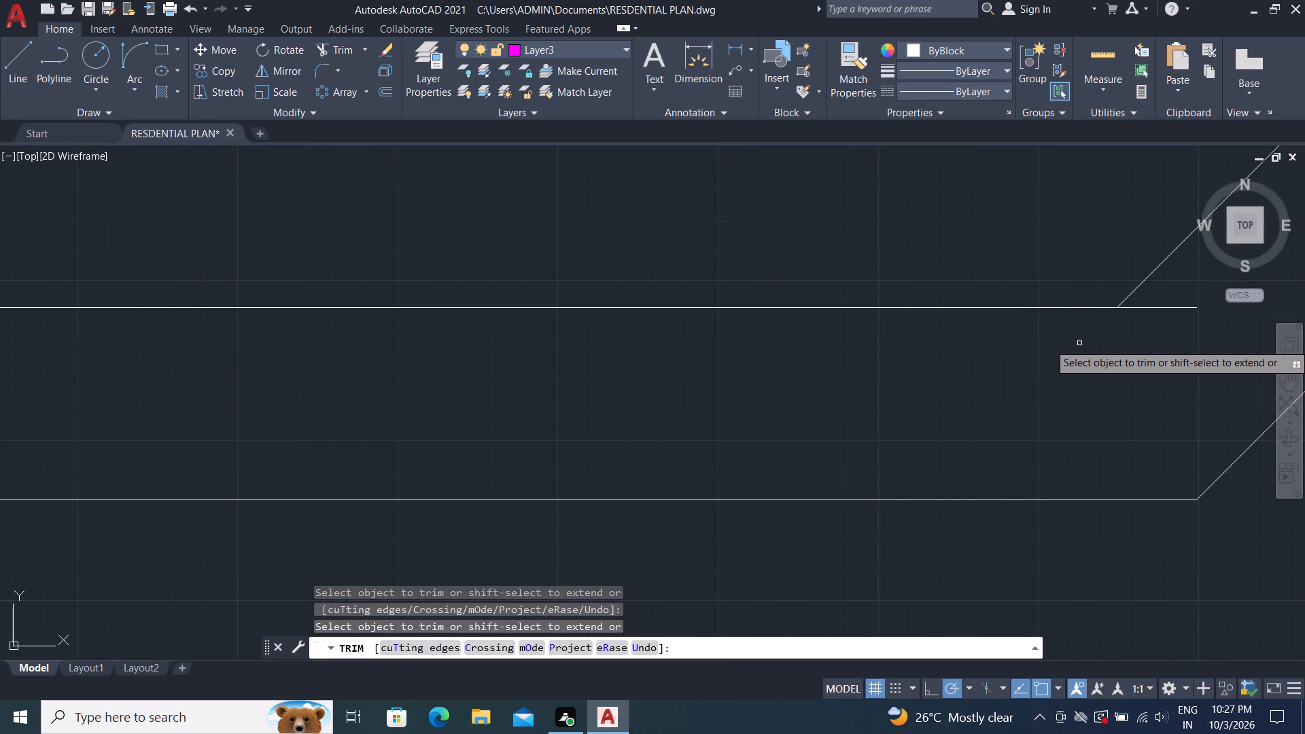
scroll(878, 349, down, 2)
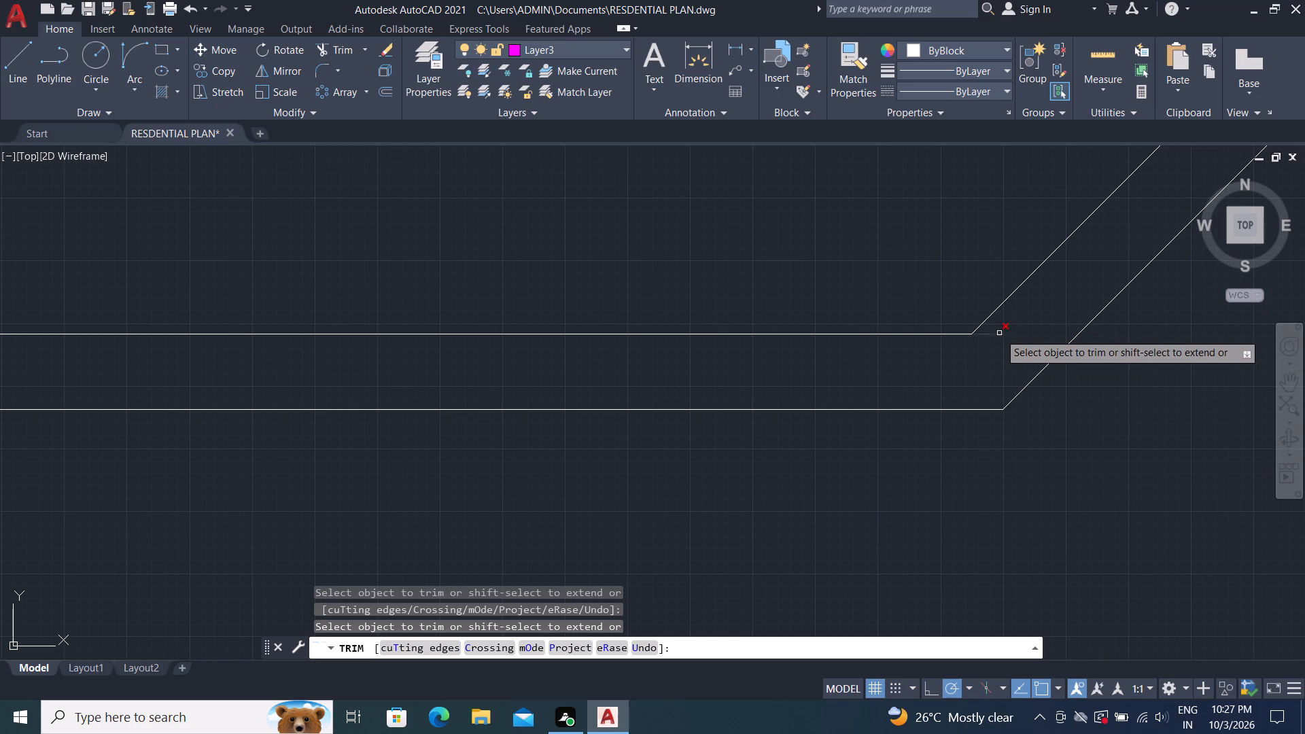
click(999, 333)
Trim the overlapping line ends where the 3" inset's southeast diagonal meets its east side.
scroll(977, 372, down, 1)
scroll(844, 517, down, 1)
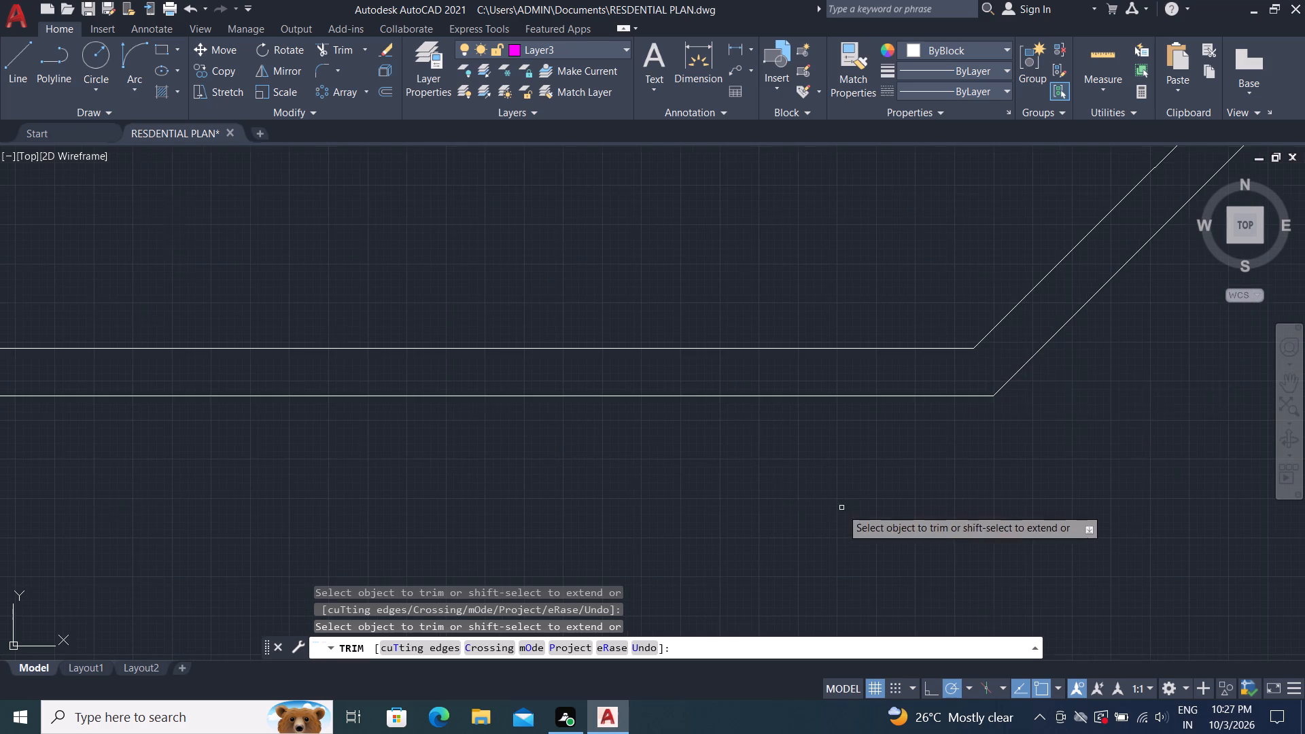
scroll(844, 527, down, 1)
scroll(1049, 319, up, 4)
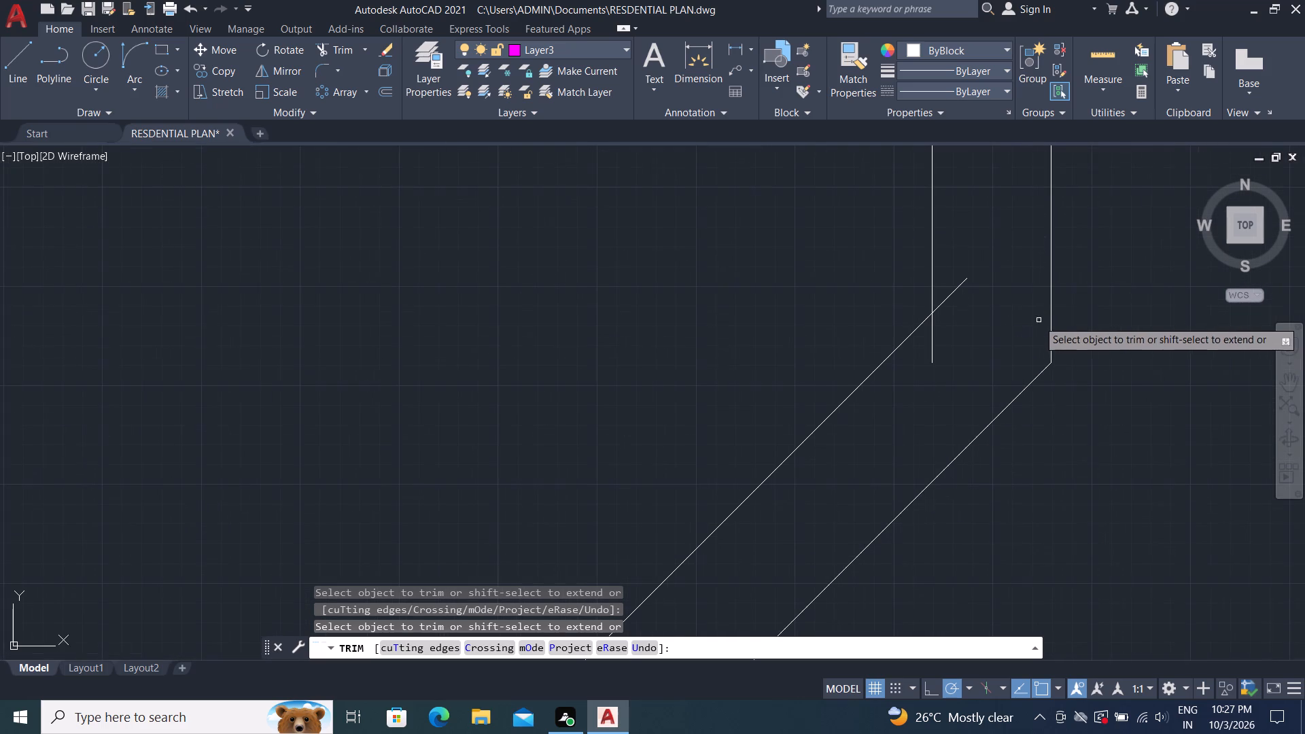
click(958, 285)
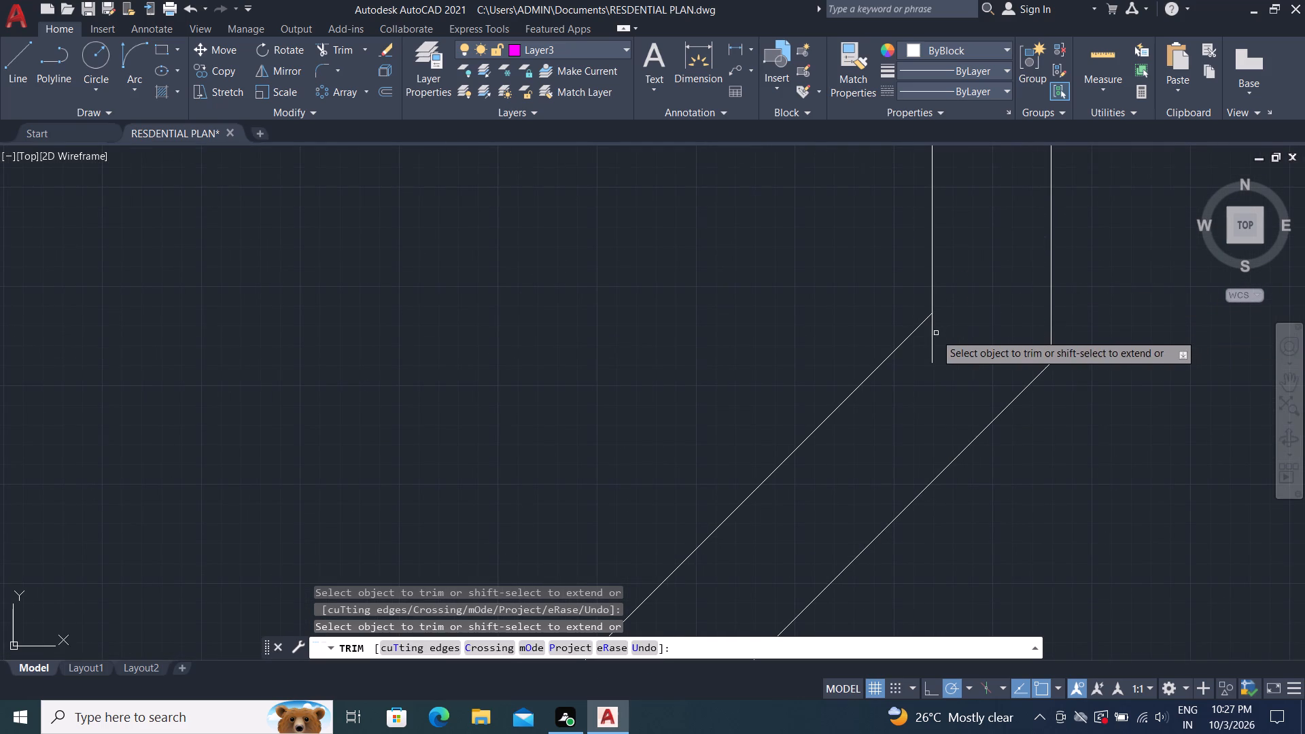
click(933, 335)
Trim the overlapping line ends where the 3" inset's southwest diagonal meets its west side.
scroll(1081, 538, down, 1)
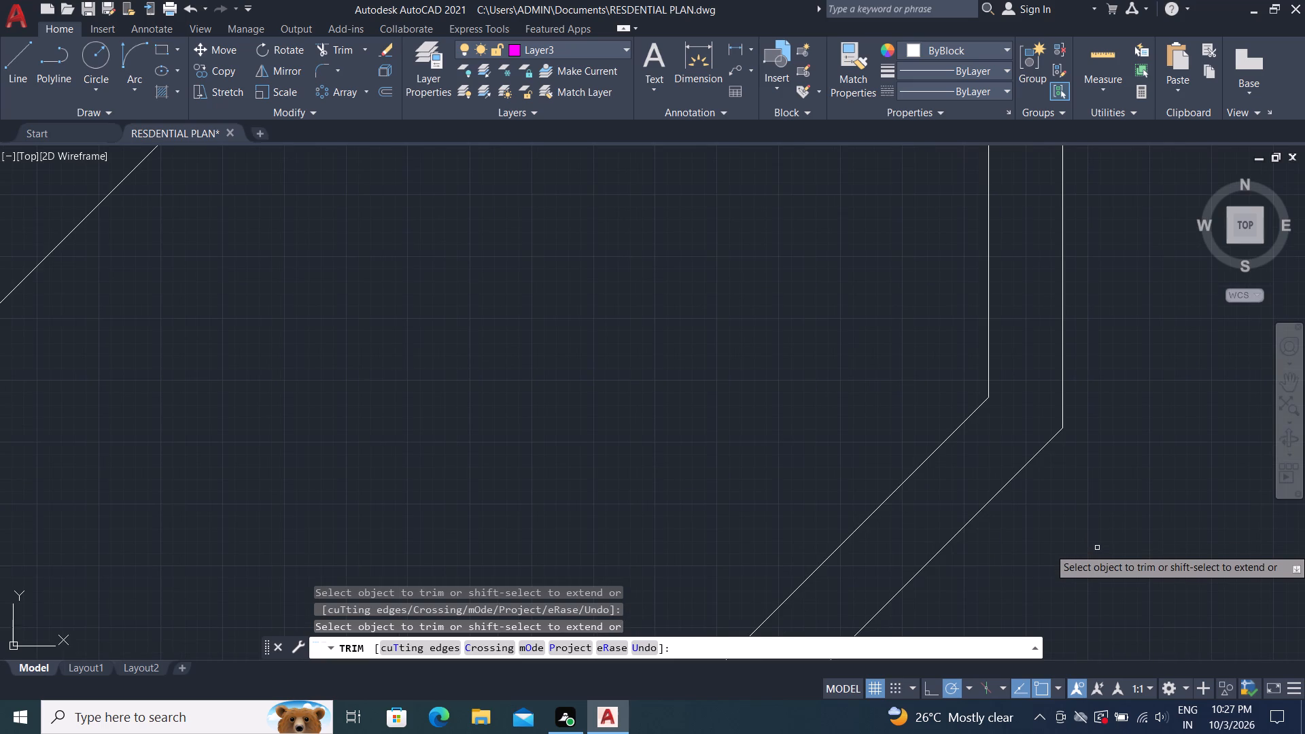
scroll(1102, 545, down, 3)
scroll(1157, 497, down, 1)
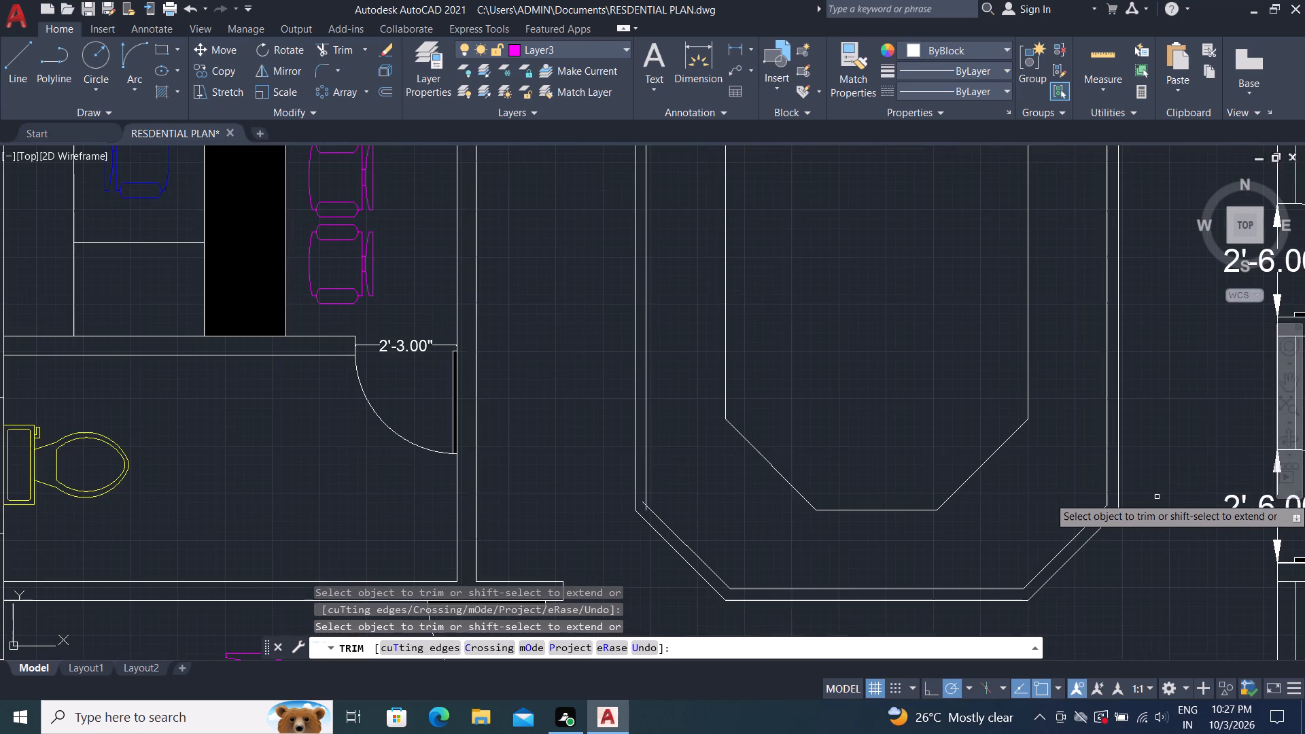
scroll(646, 506, up, 3)
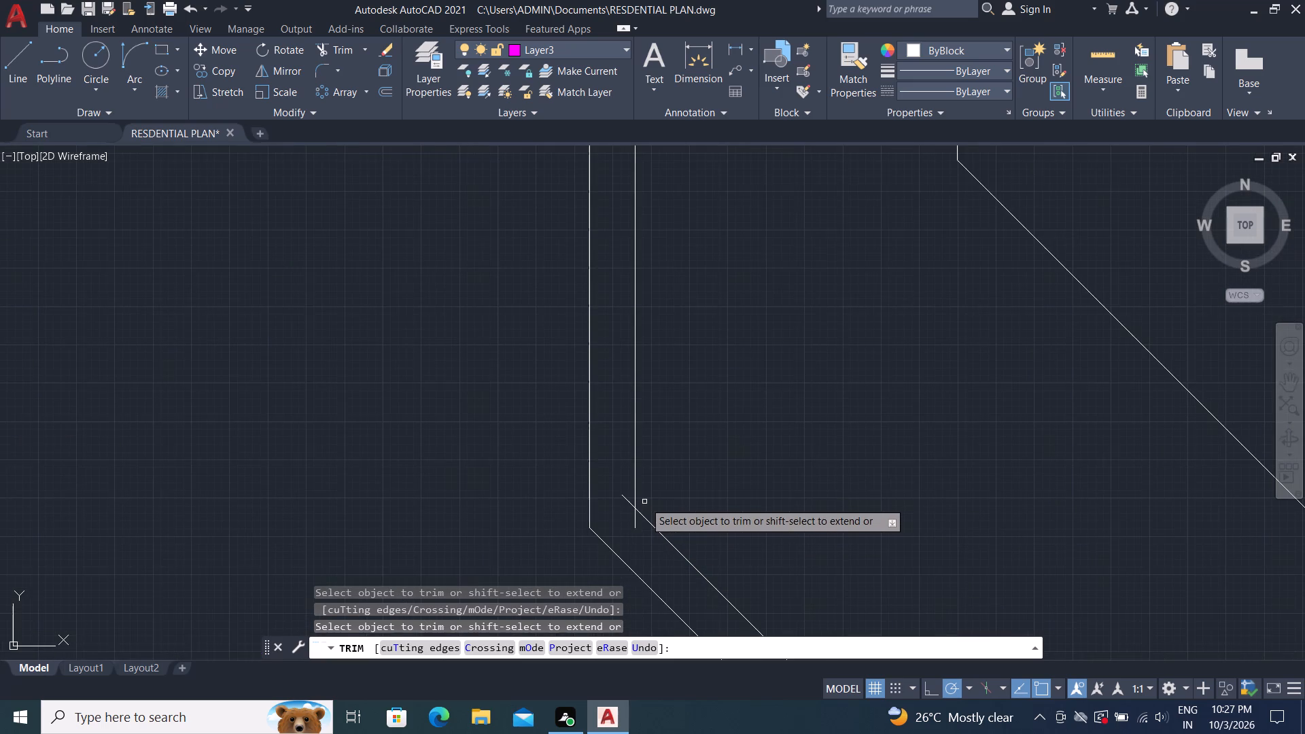
scroll(641, 502, up, 4)
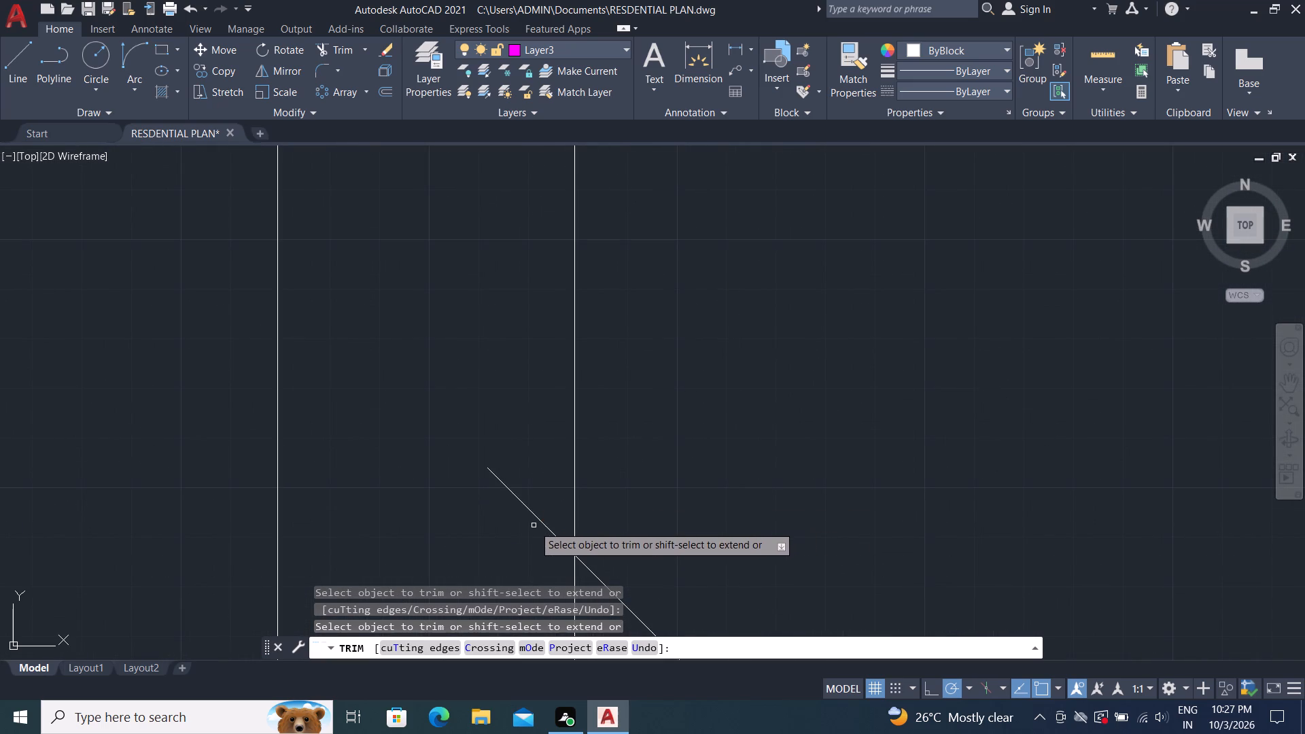
click(539, 523)
scroll(695, 435, down, 2)
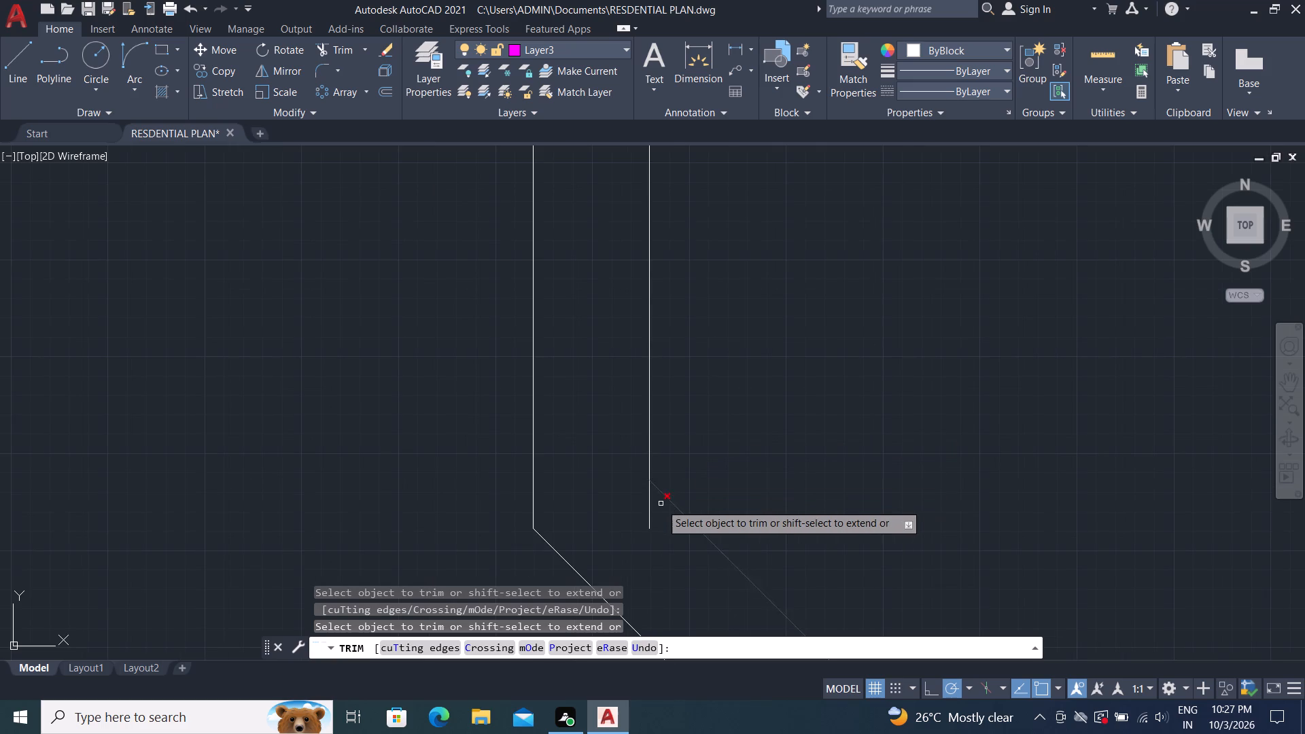
click(651, 504)
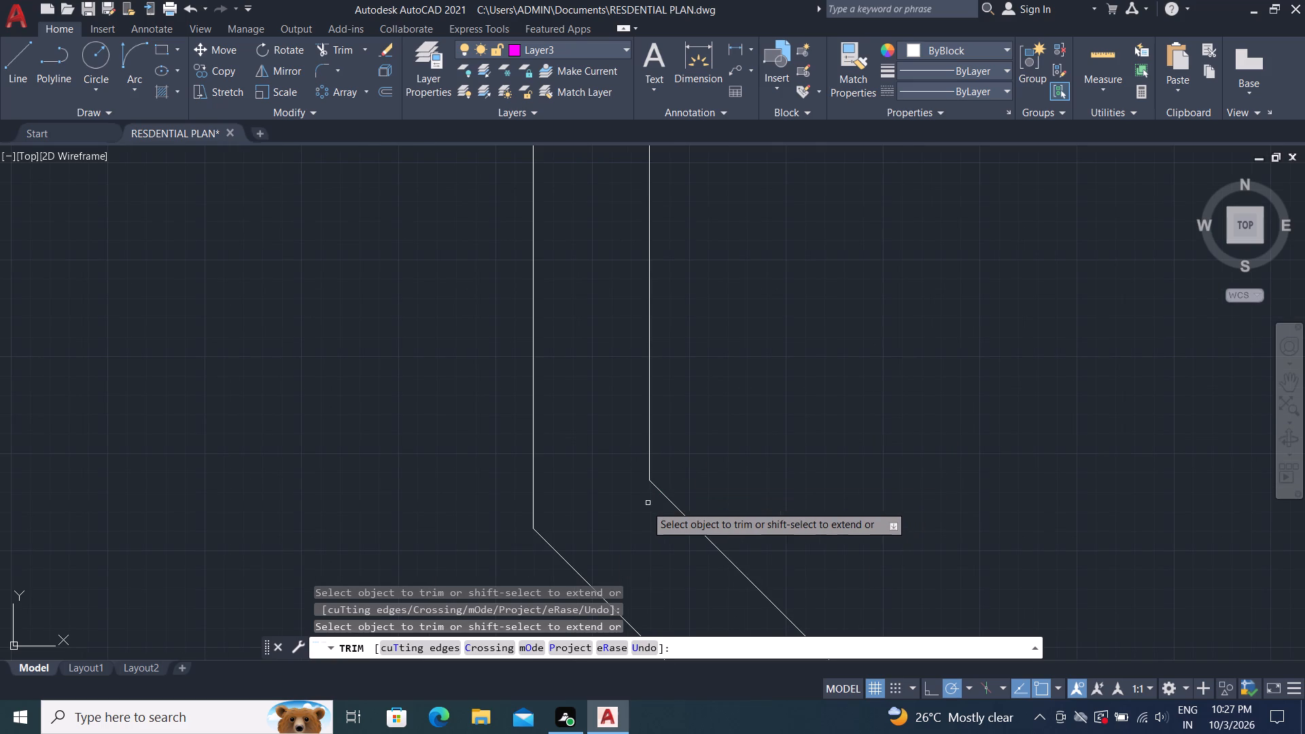
scroll(623, 546, down, 5)
scroll(599, 603, down, 1)
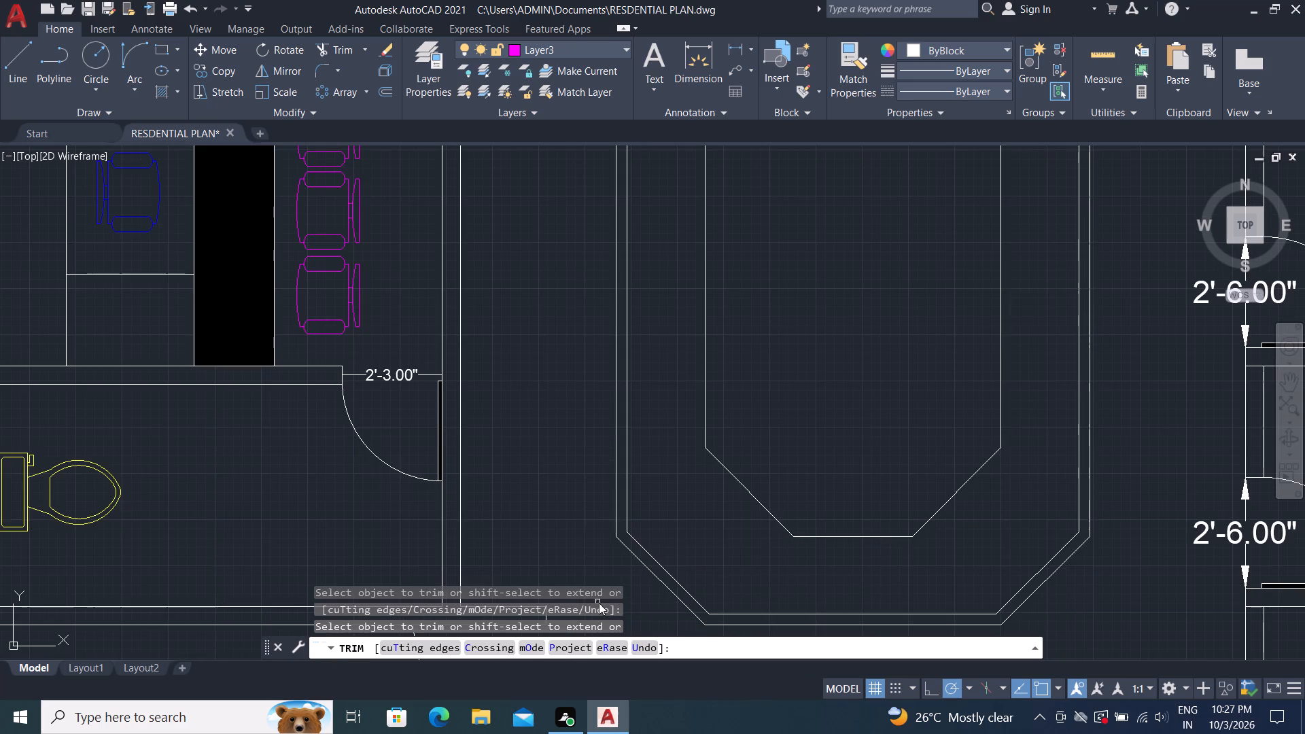
scroll(596, 490, down, 2)
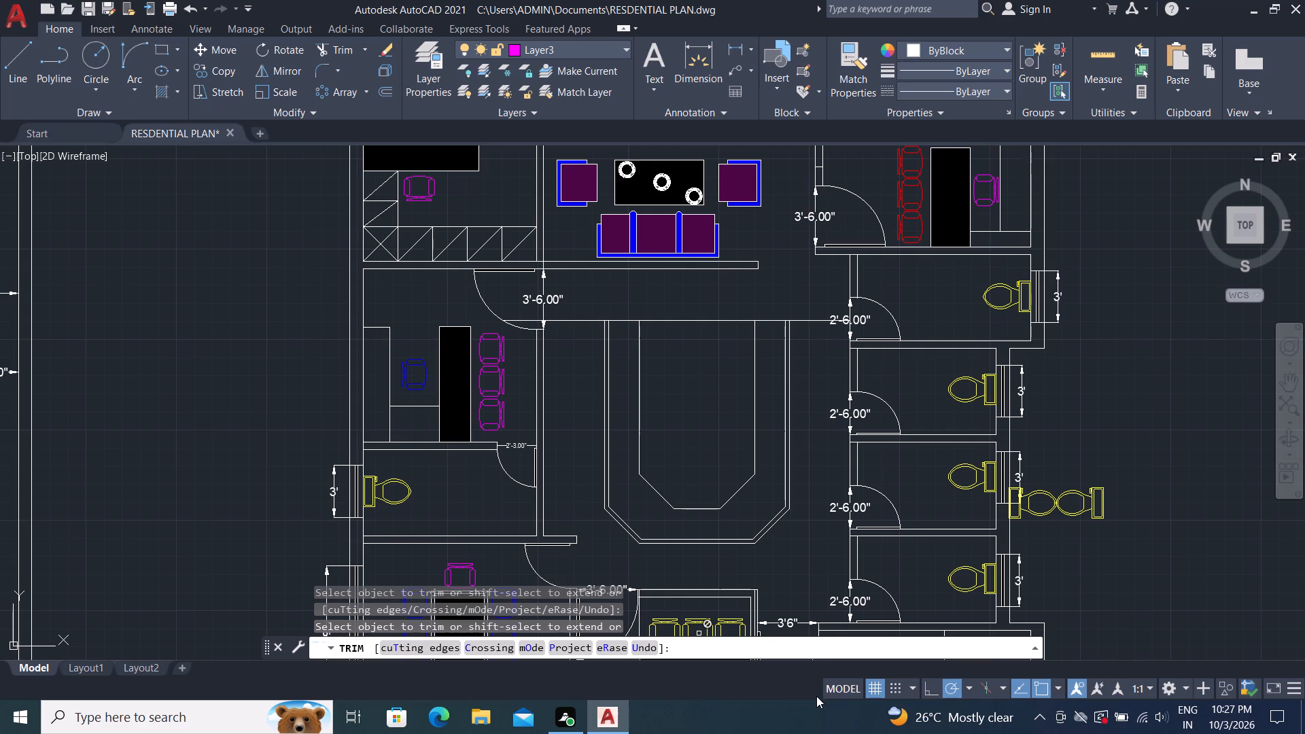
key(Escape)
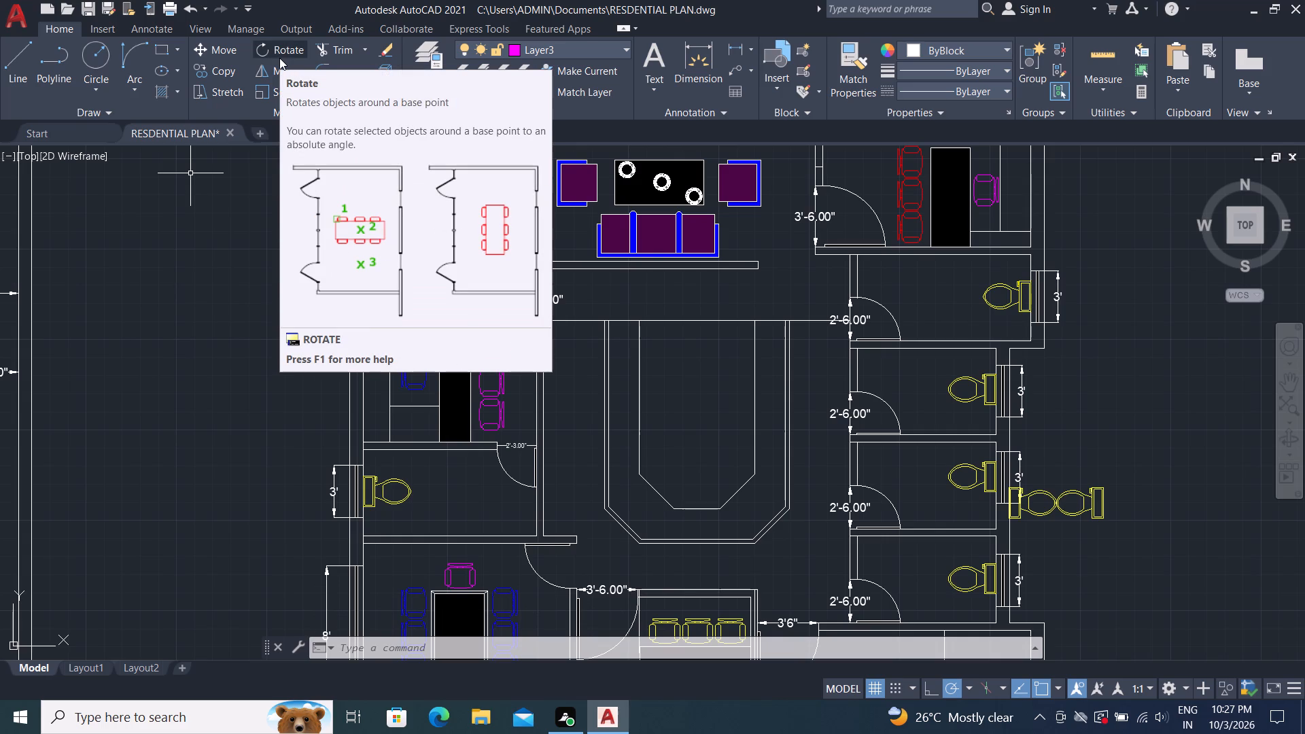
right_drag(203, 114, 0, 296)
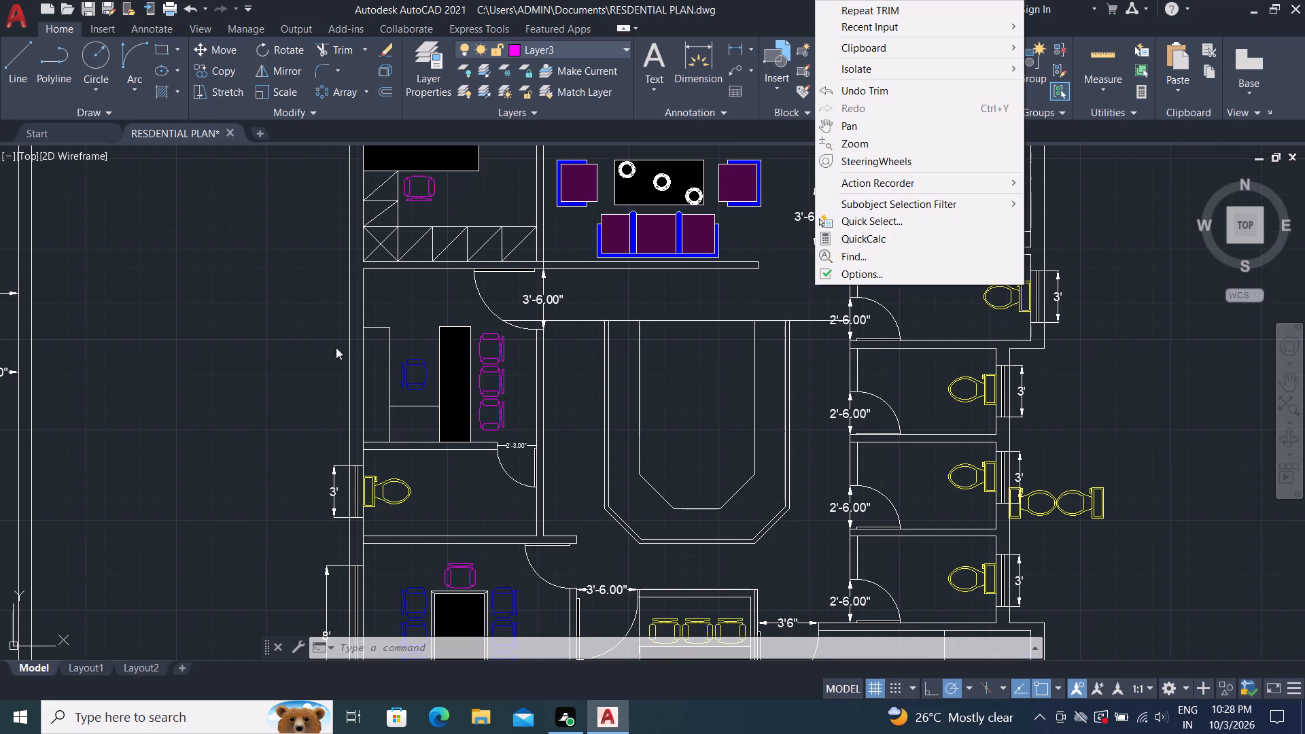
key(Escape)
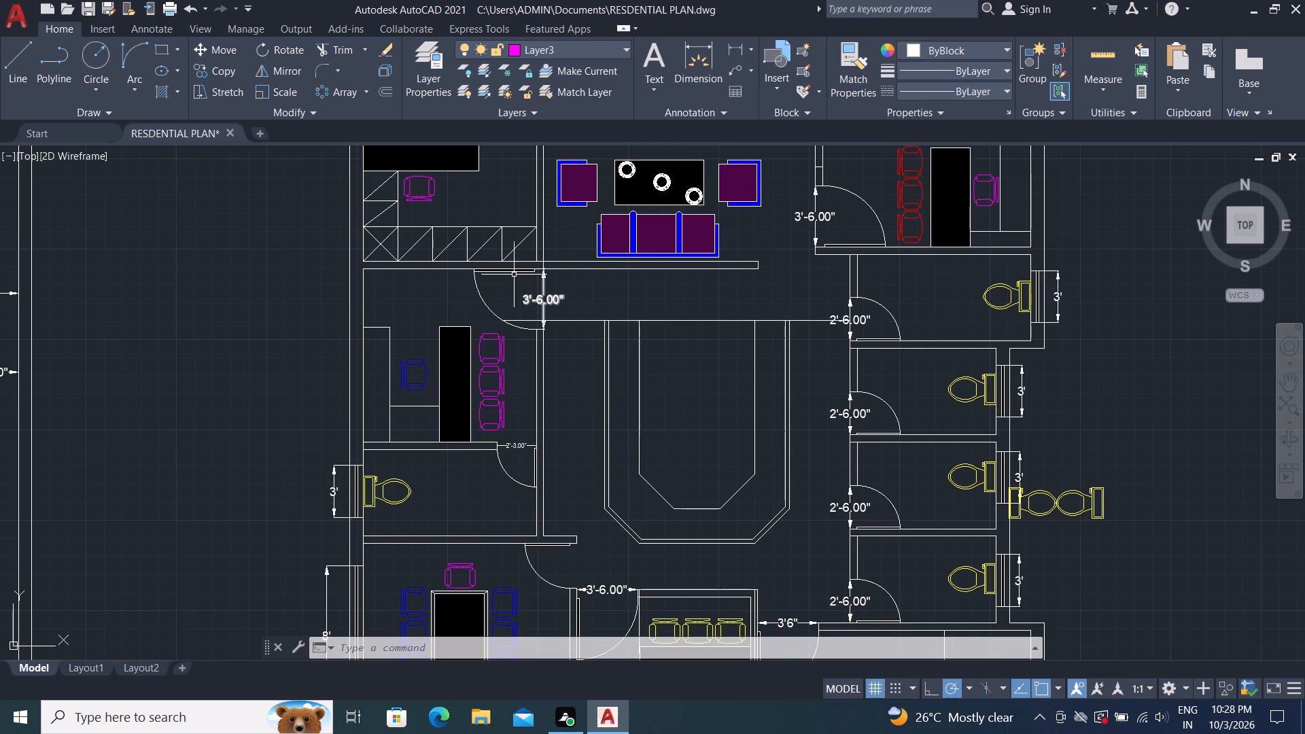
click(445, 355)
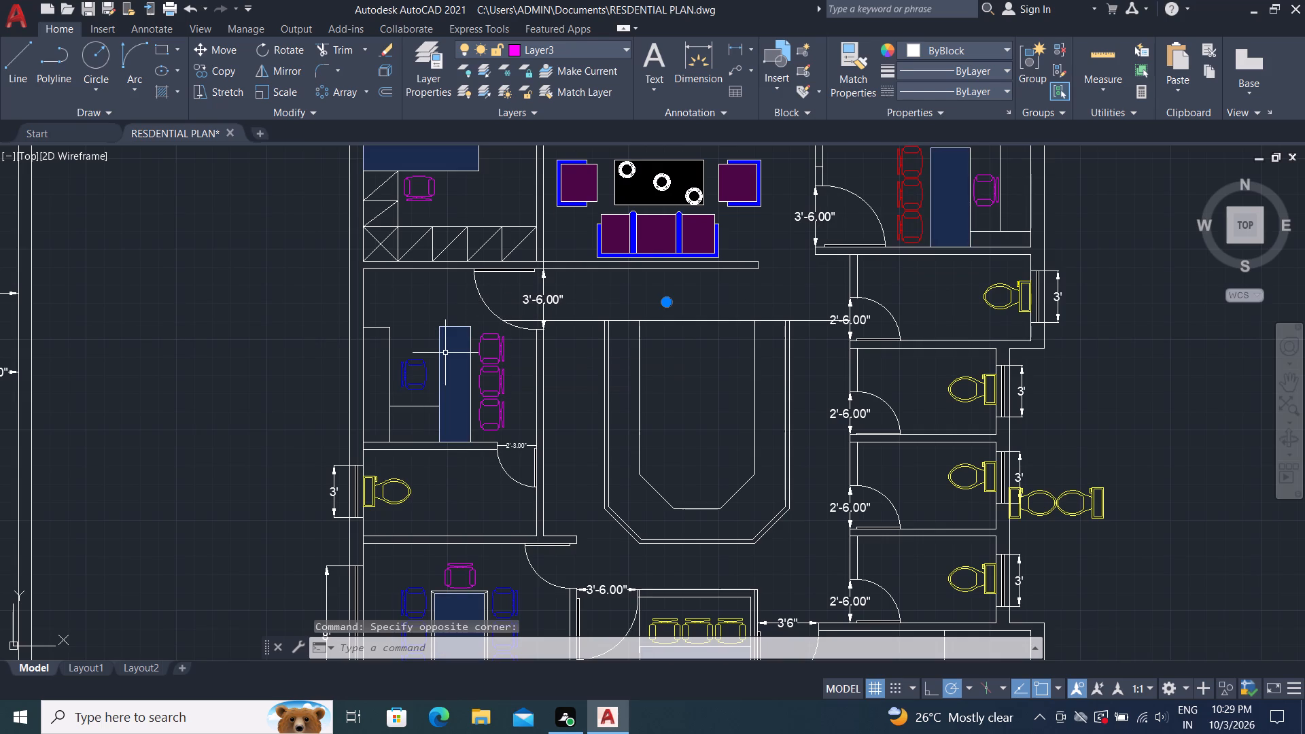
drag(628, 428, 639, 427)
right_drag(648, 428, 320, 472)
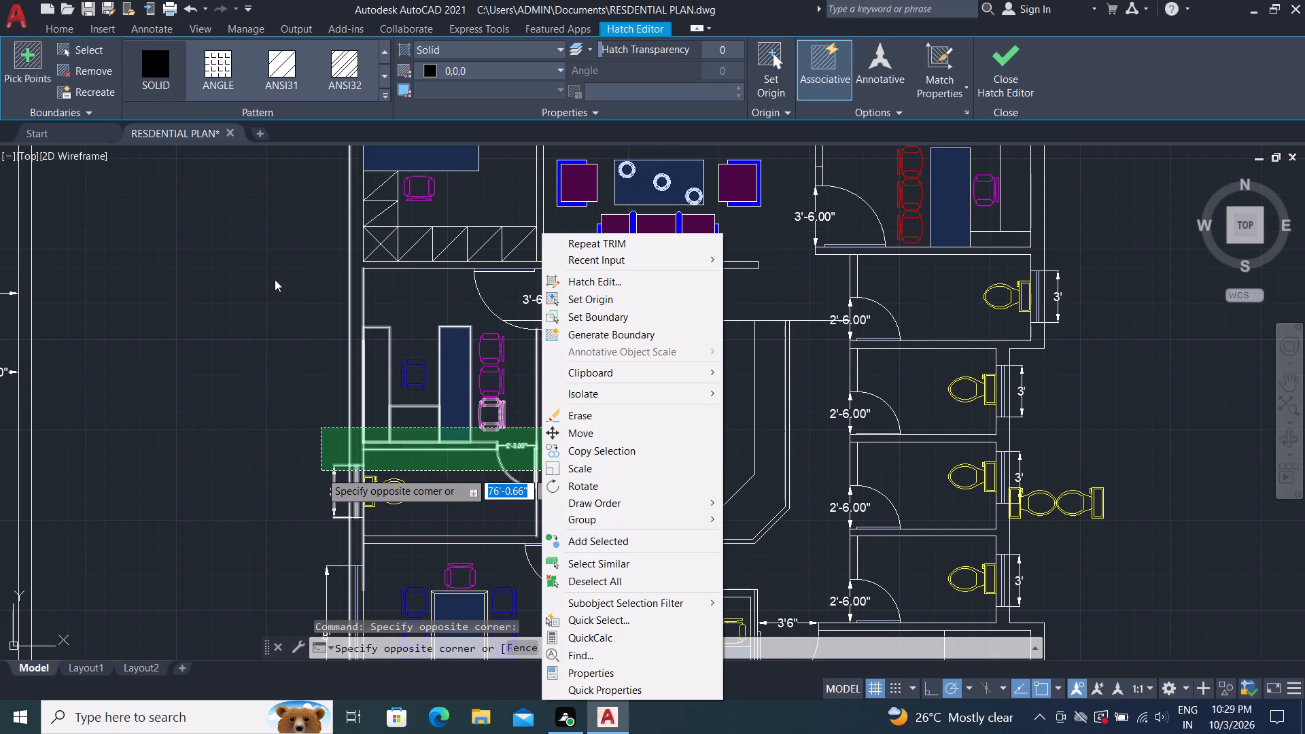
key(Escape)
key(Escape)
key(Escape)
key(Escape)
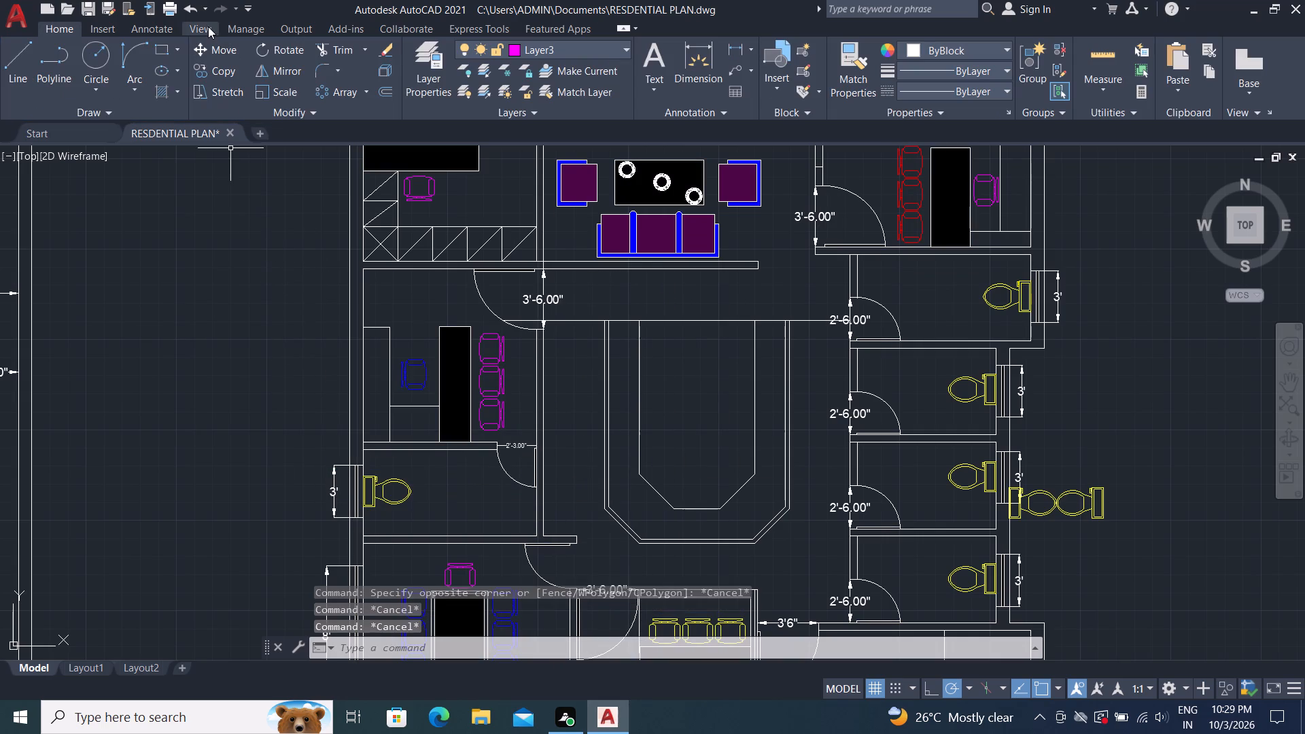
Save the drawing as RESDENTIAL PLAN in AutoCAD 2018 Drawing format in Documents, replacing the existing file.
click(102, 3)
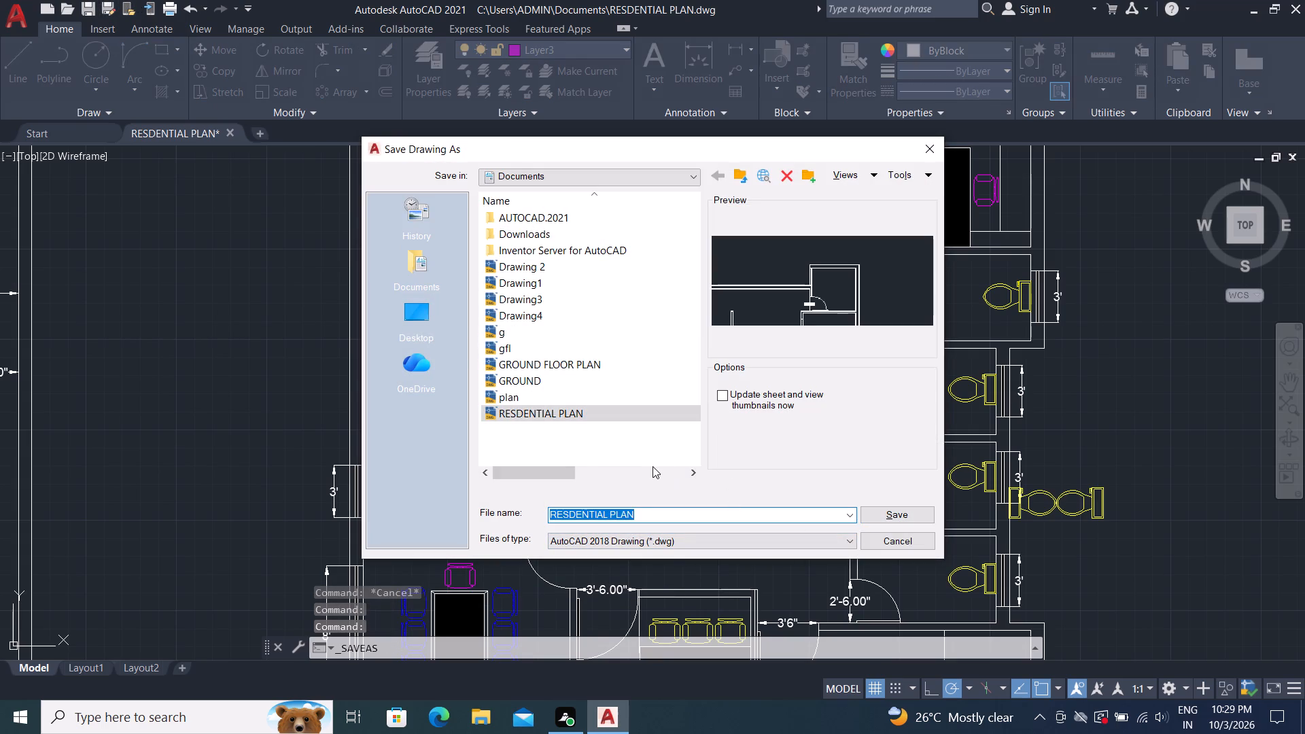
scroll(275, 370, down, 4)
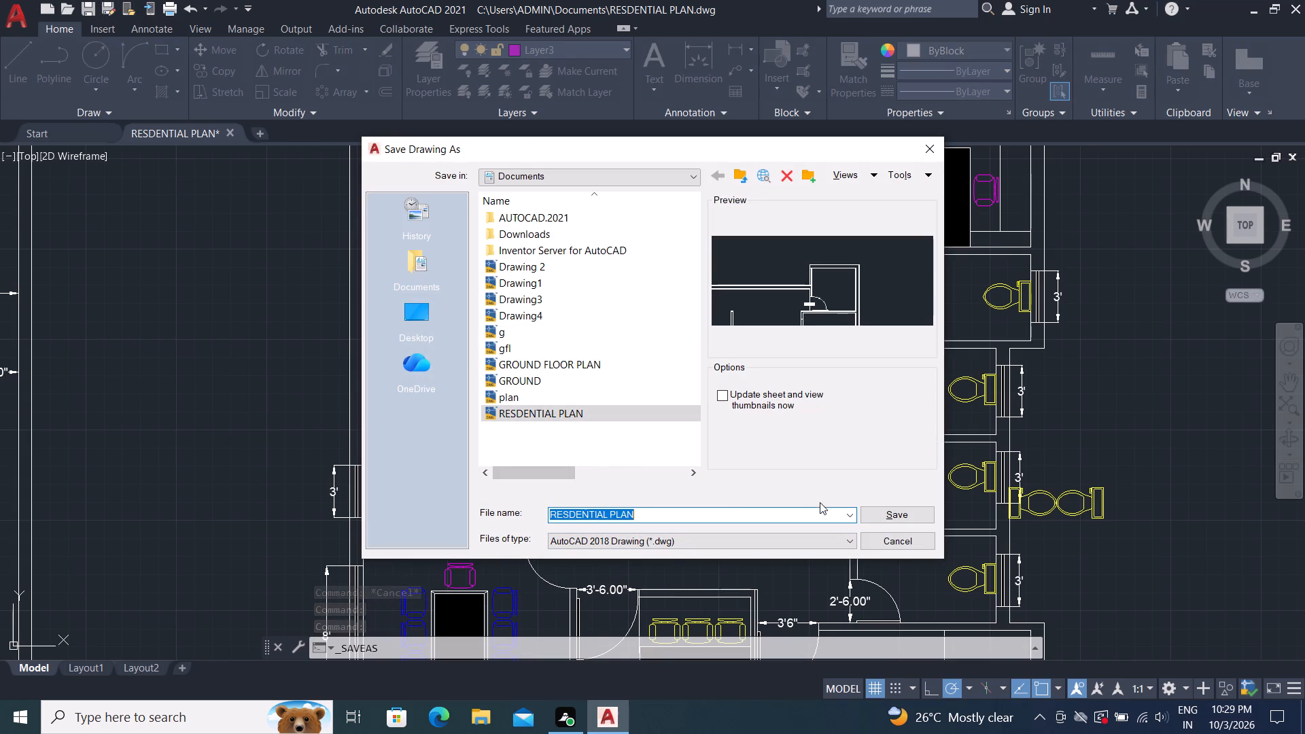
click(877, 519)
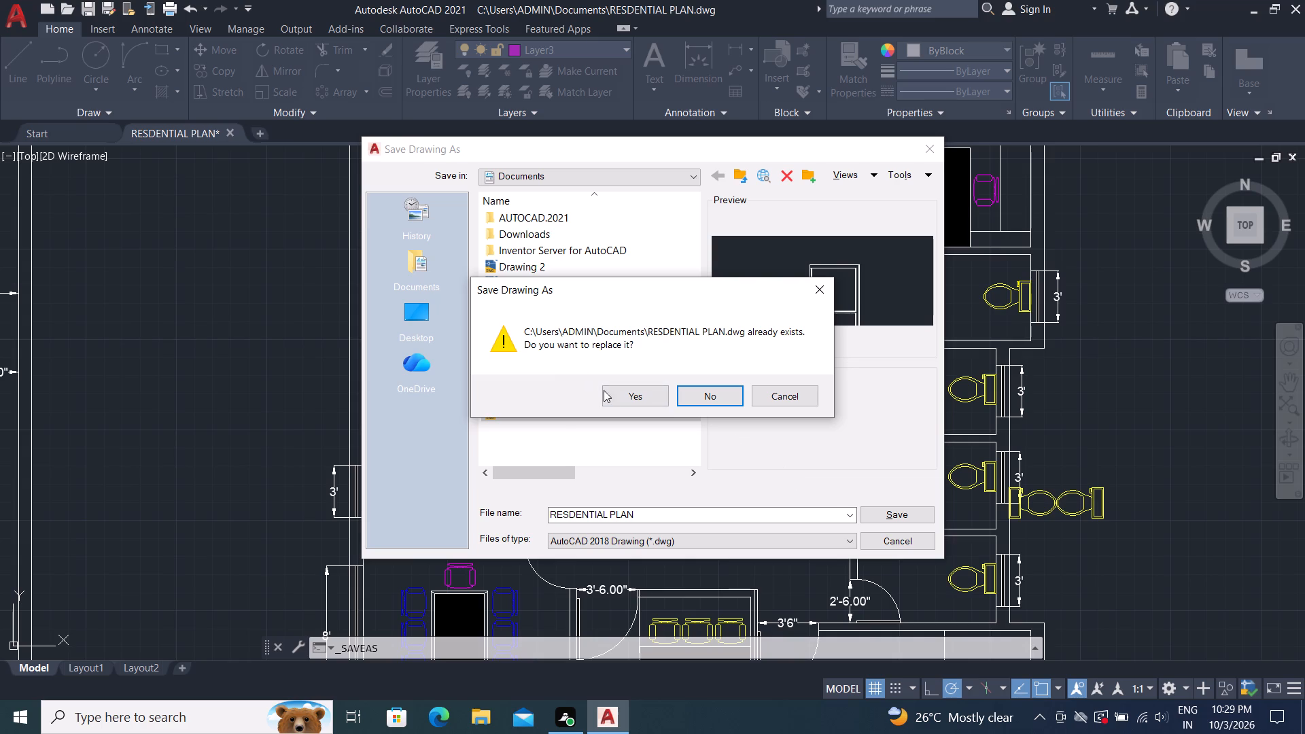
click(627, 392)
Delete the two stray yellow toilets lying outside the office plan's east wall.
scroll(646, 406, down, 2)
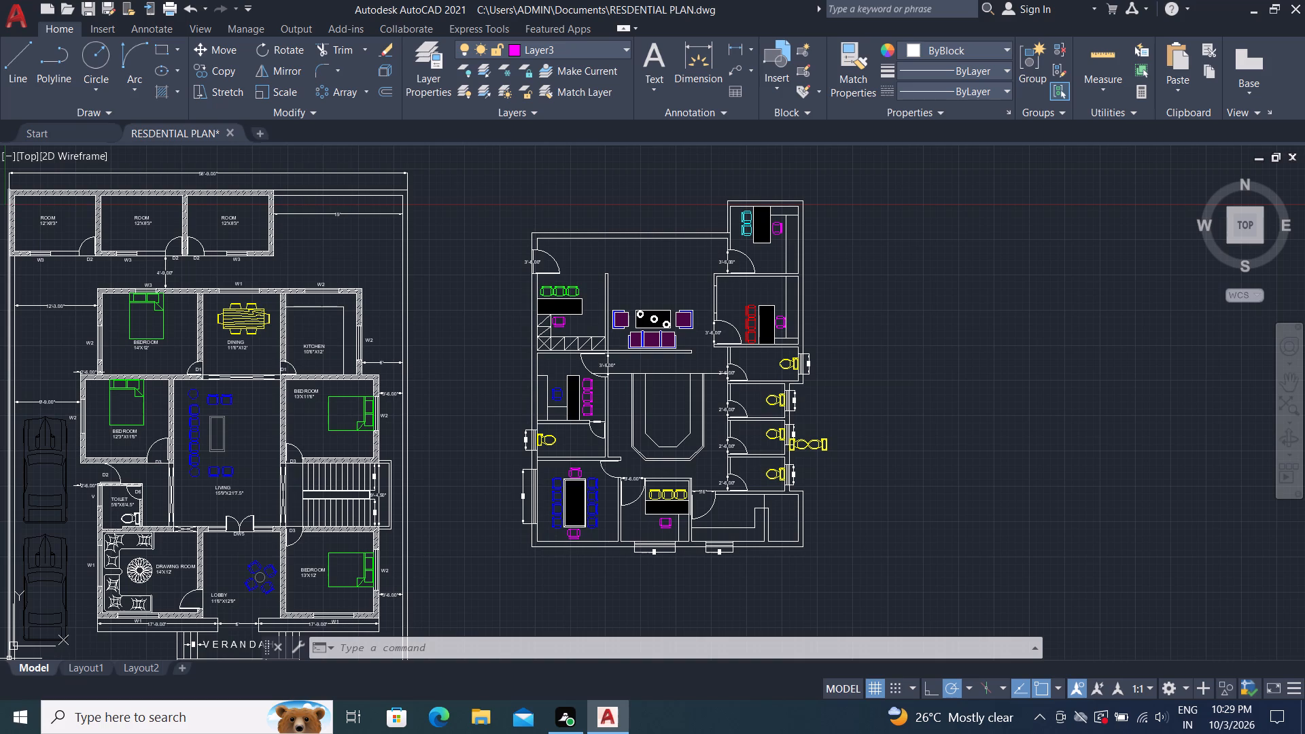
key(Escape)
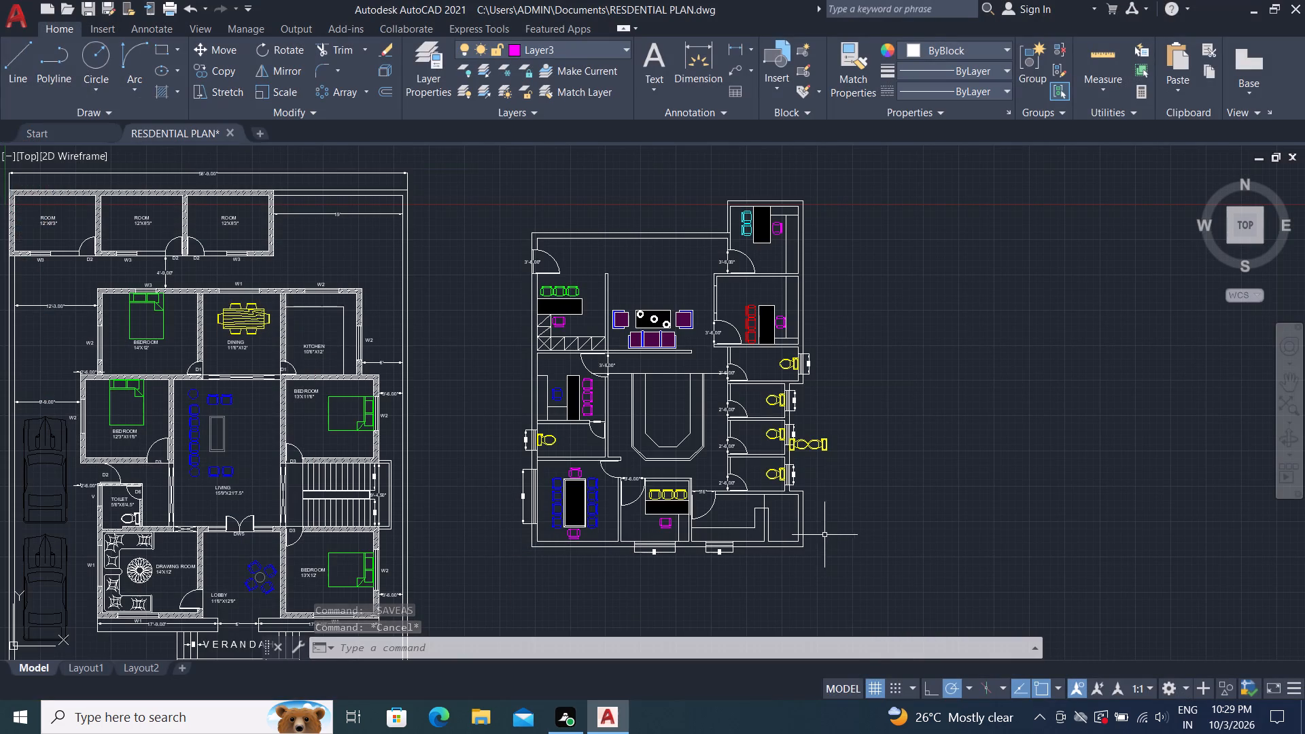
scroll(816, 444, up, 3)
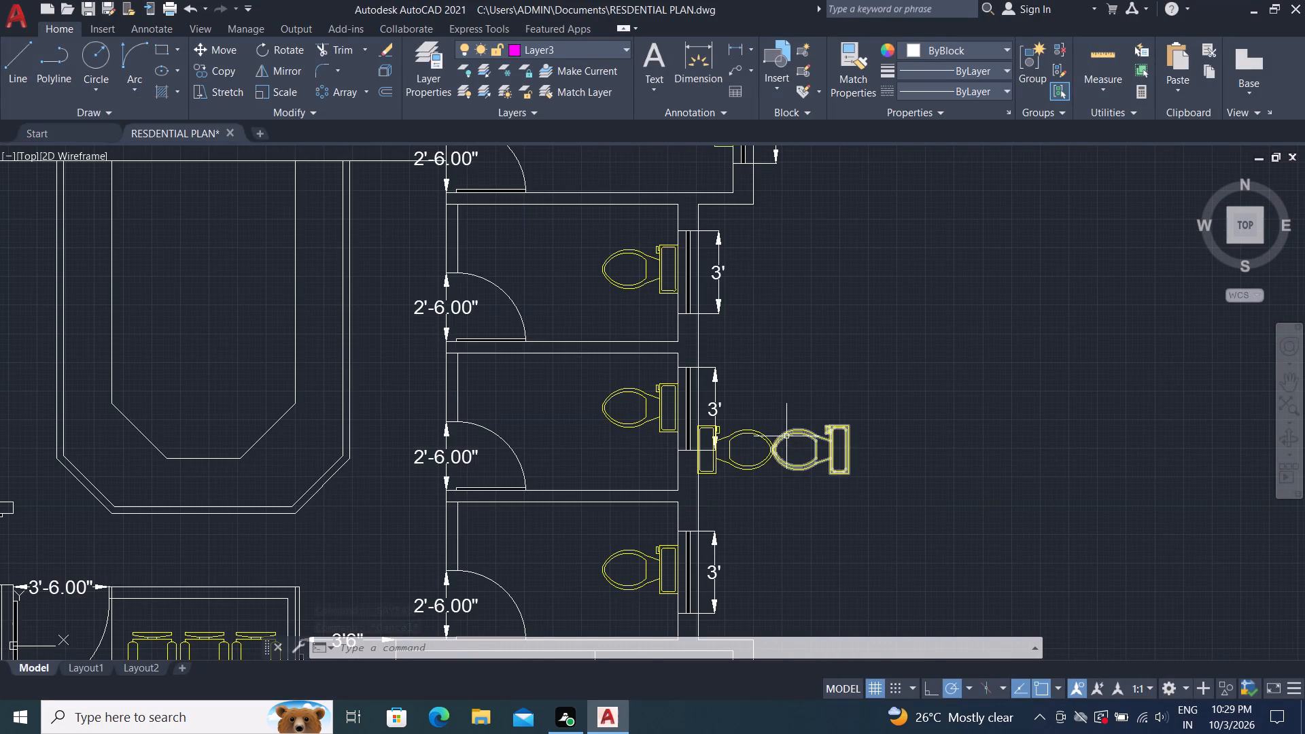
click(786, 436)
key(Delete)
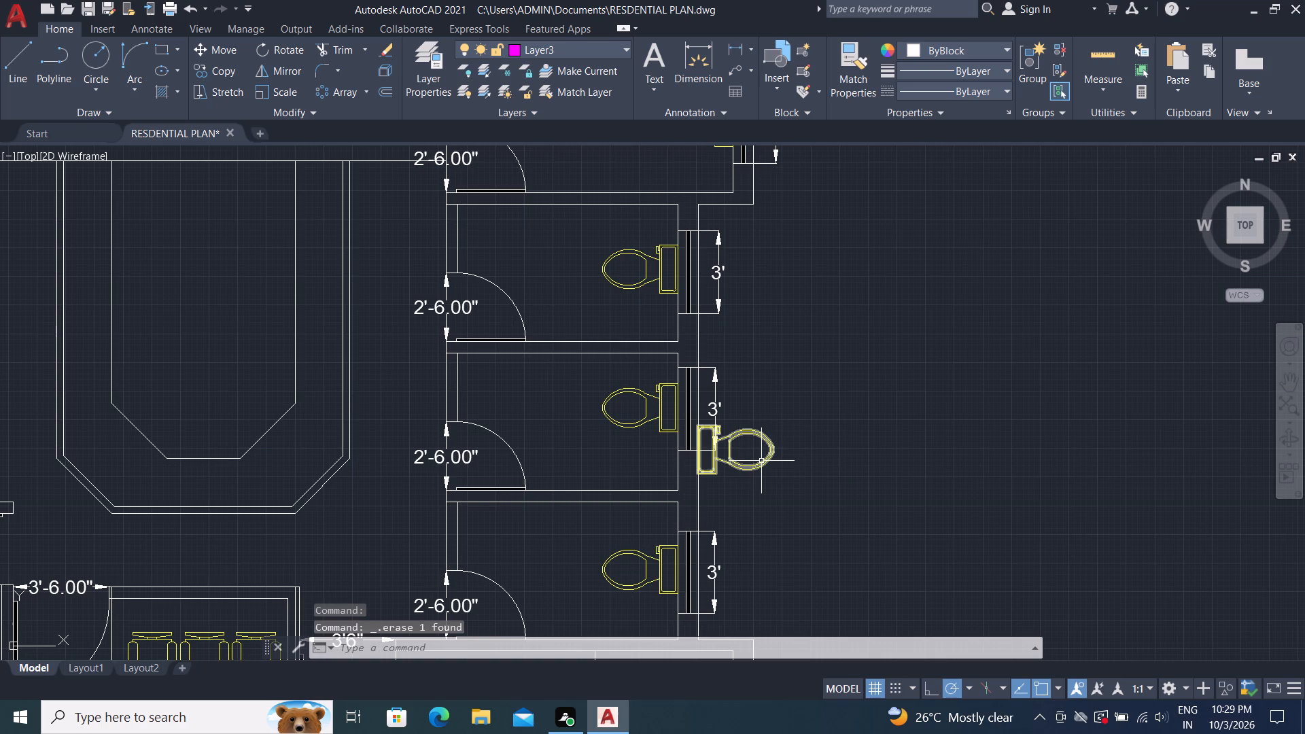
click(763, 461)
key(Delete)
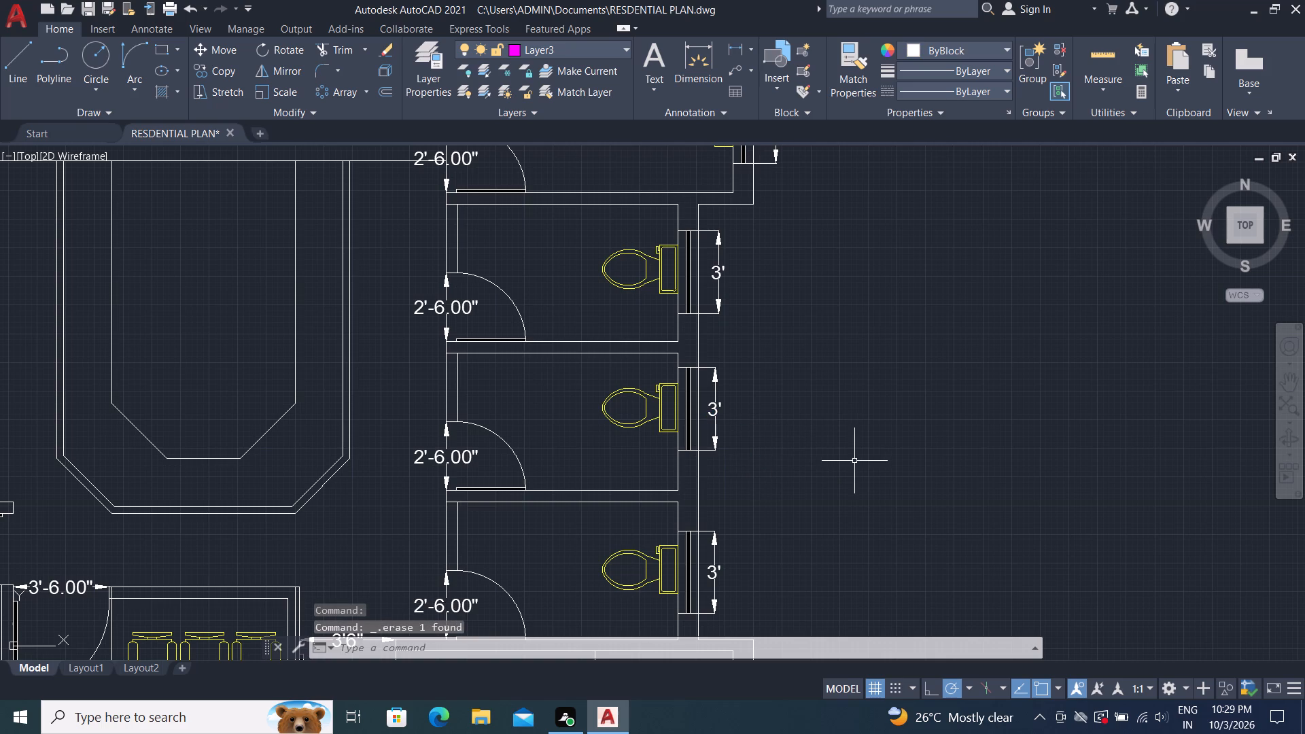
Copy the northernmost magenta visitor chair from the west office twice inside the central fitting's west side, about 3'-11" apart north to south.
scroll(836, 436, down, 2)
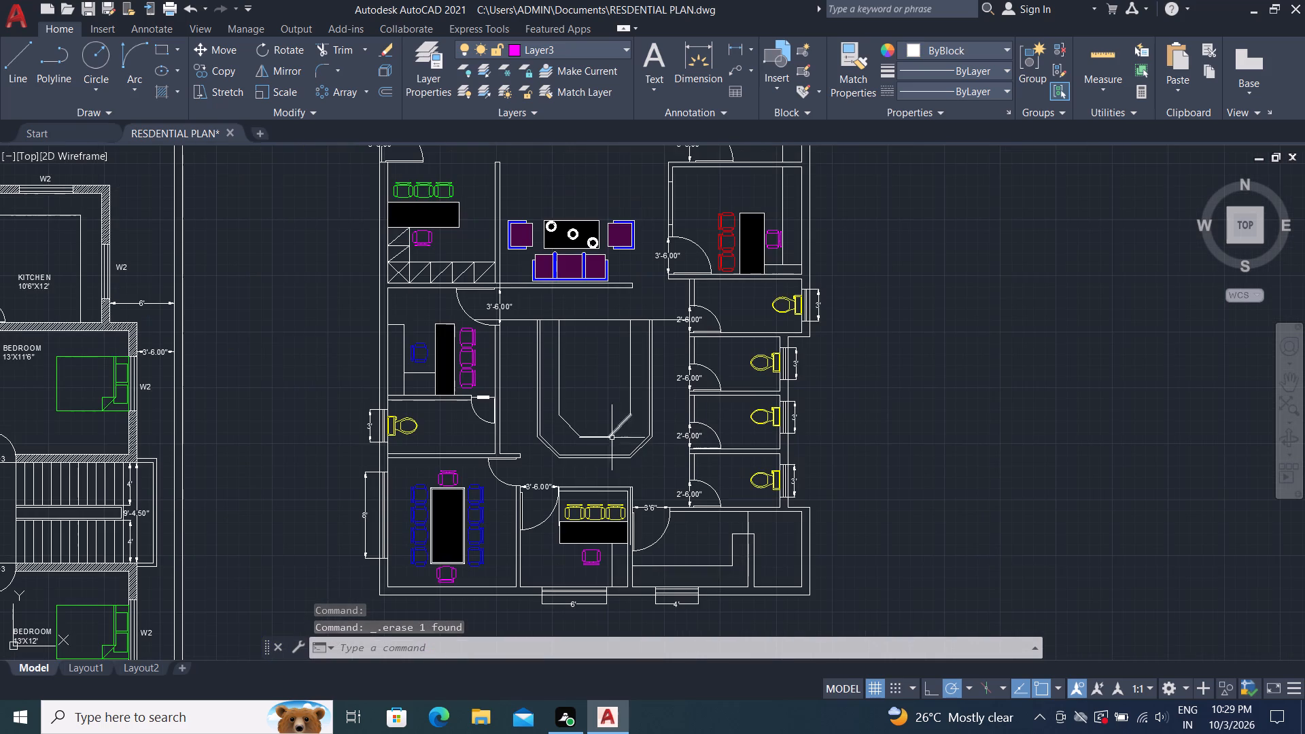
scroll(602, 444, up, 1)
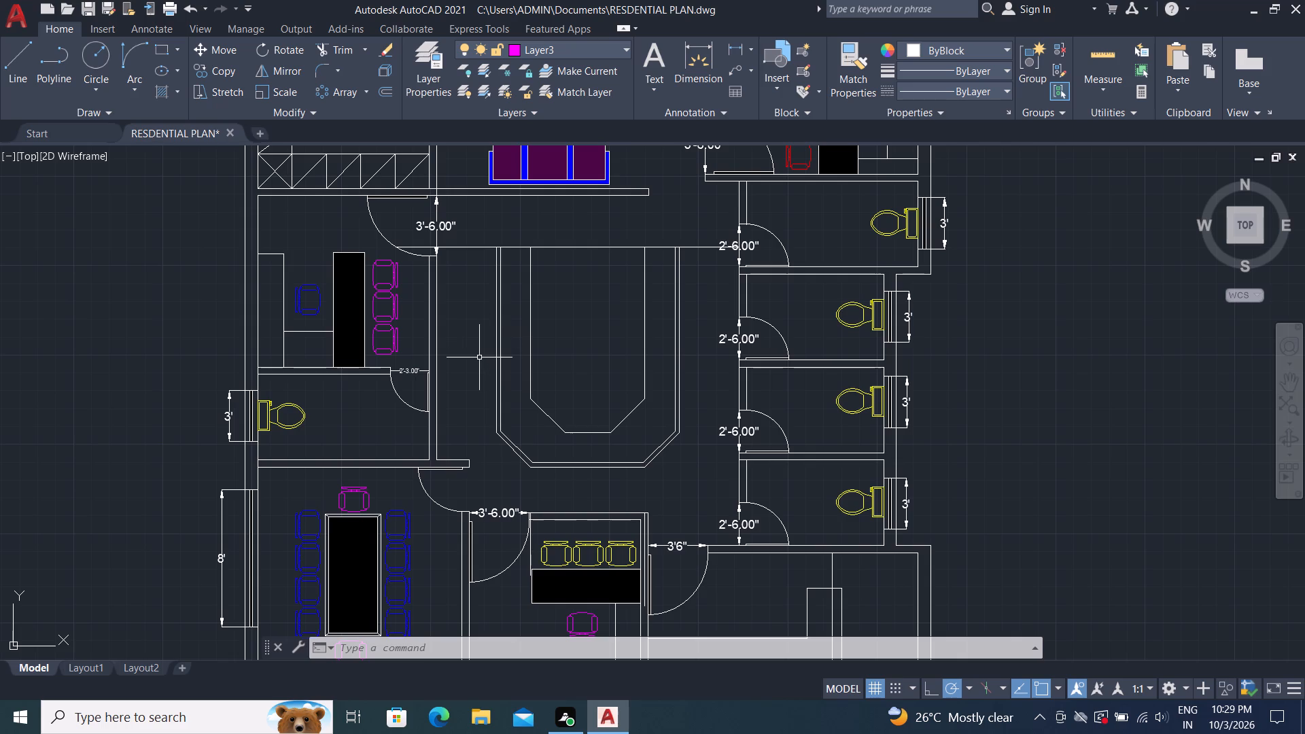
text(co)
key(space)
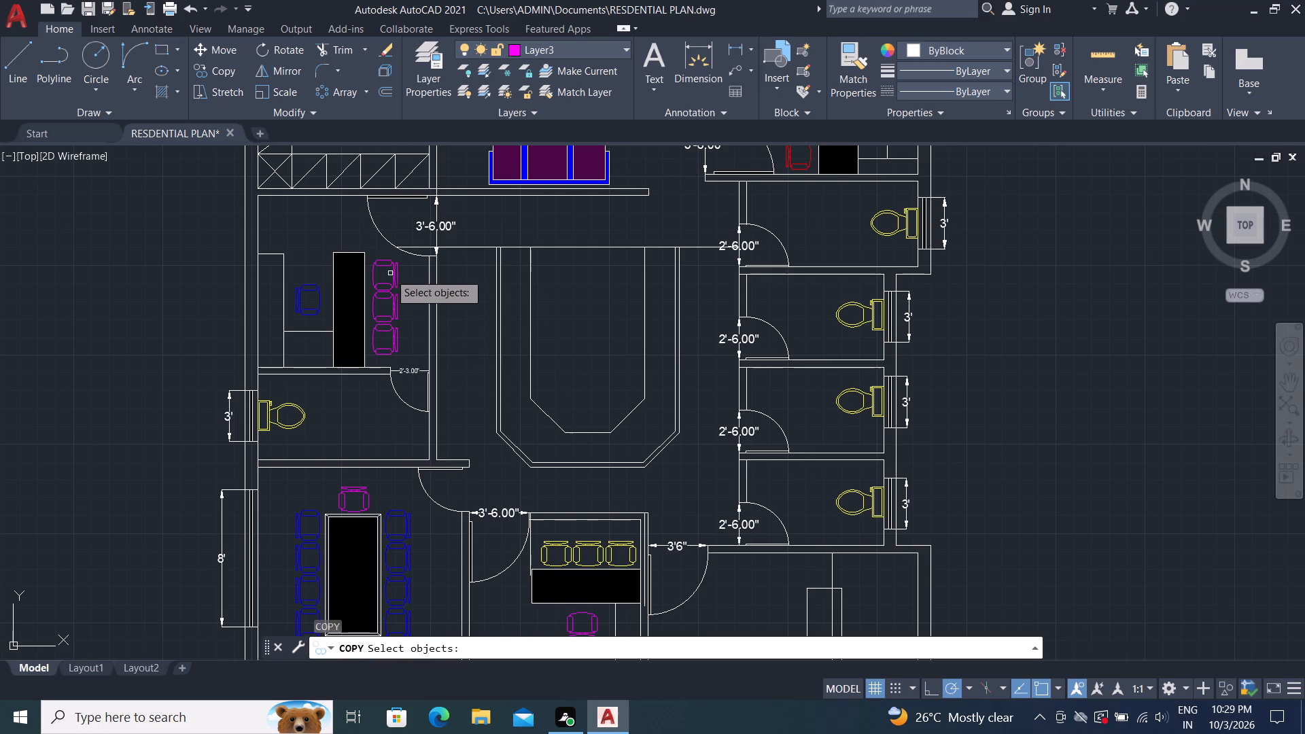
click(393, 274)
right_click(391, 264)
click(396, 267)
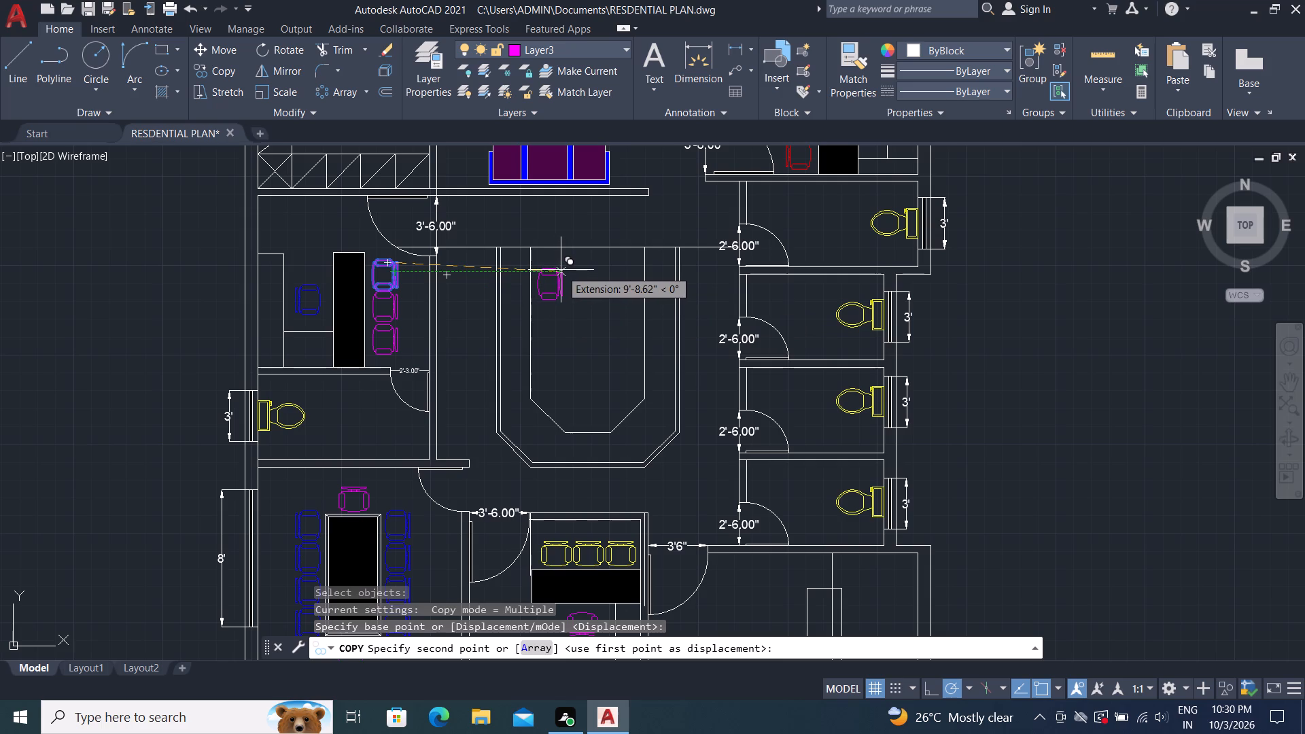
click(561, 270)
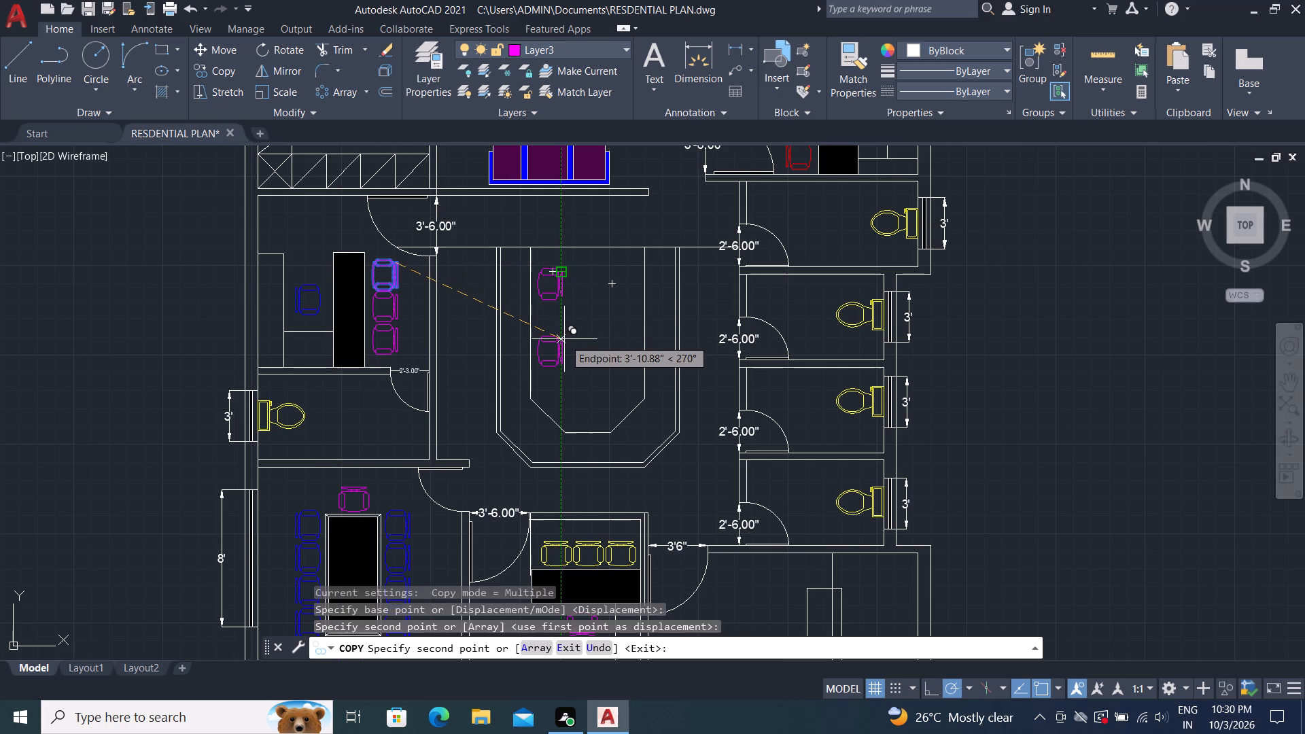
click(564, 339)
key(Escape)
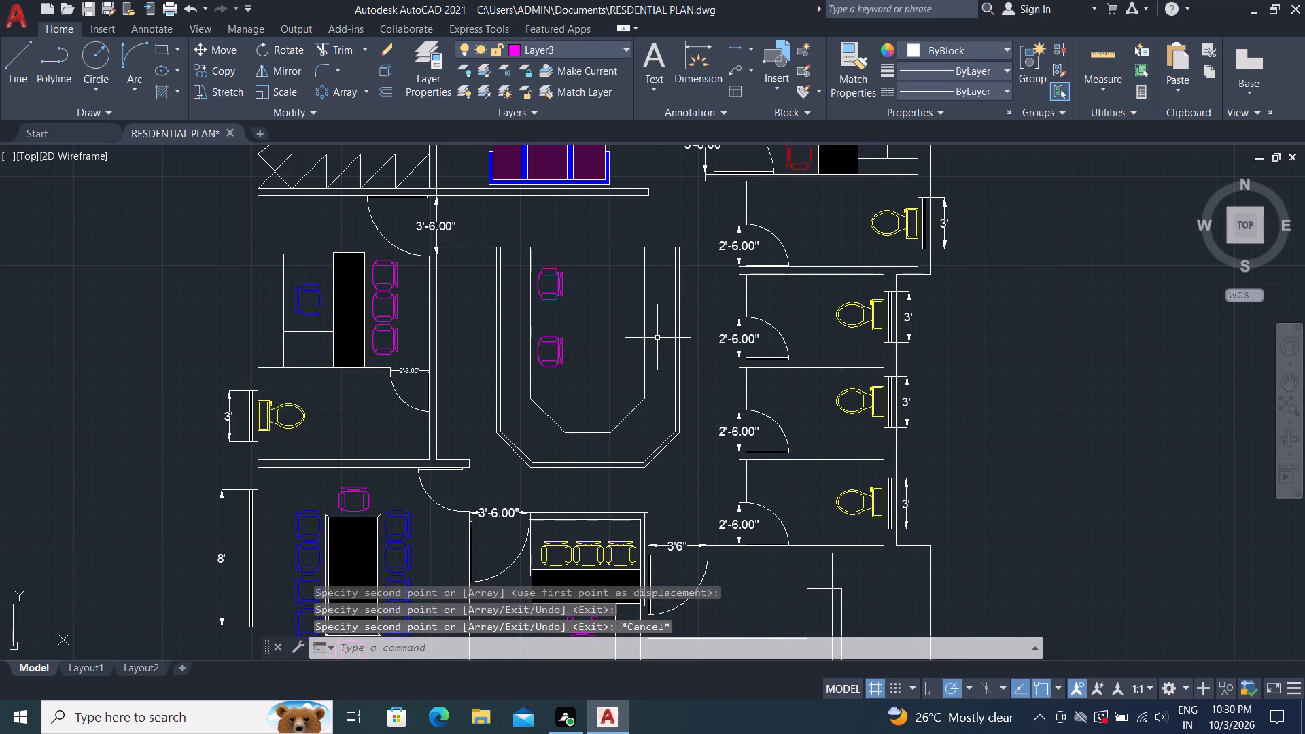
Mirror the two new magenta chairs across a vertical line through the central fitting's interior, keeping the source chairs.
text(mi)
key(space)
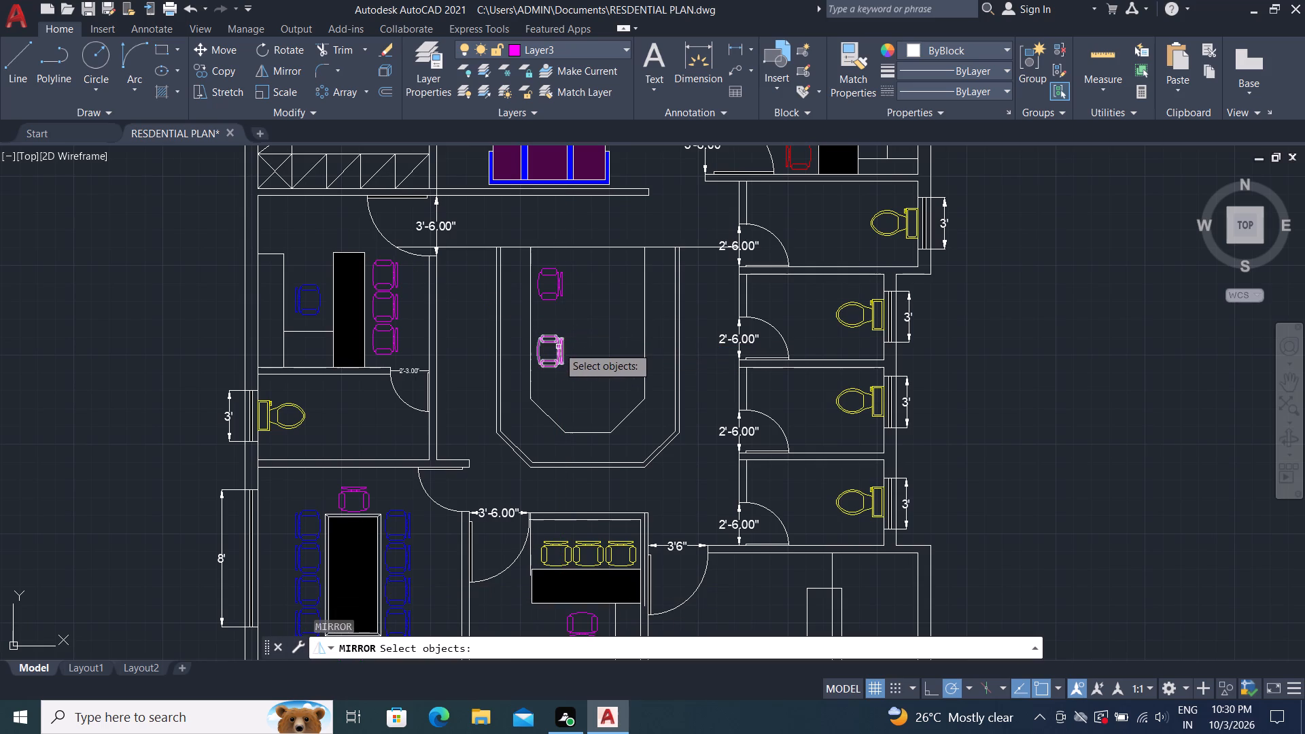
click(558, 347)
click(554, 294)
right_click(555, 284)
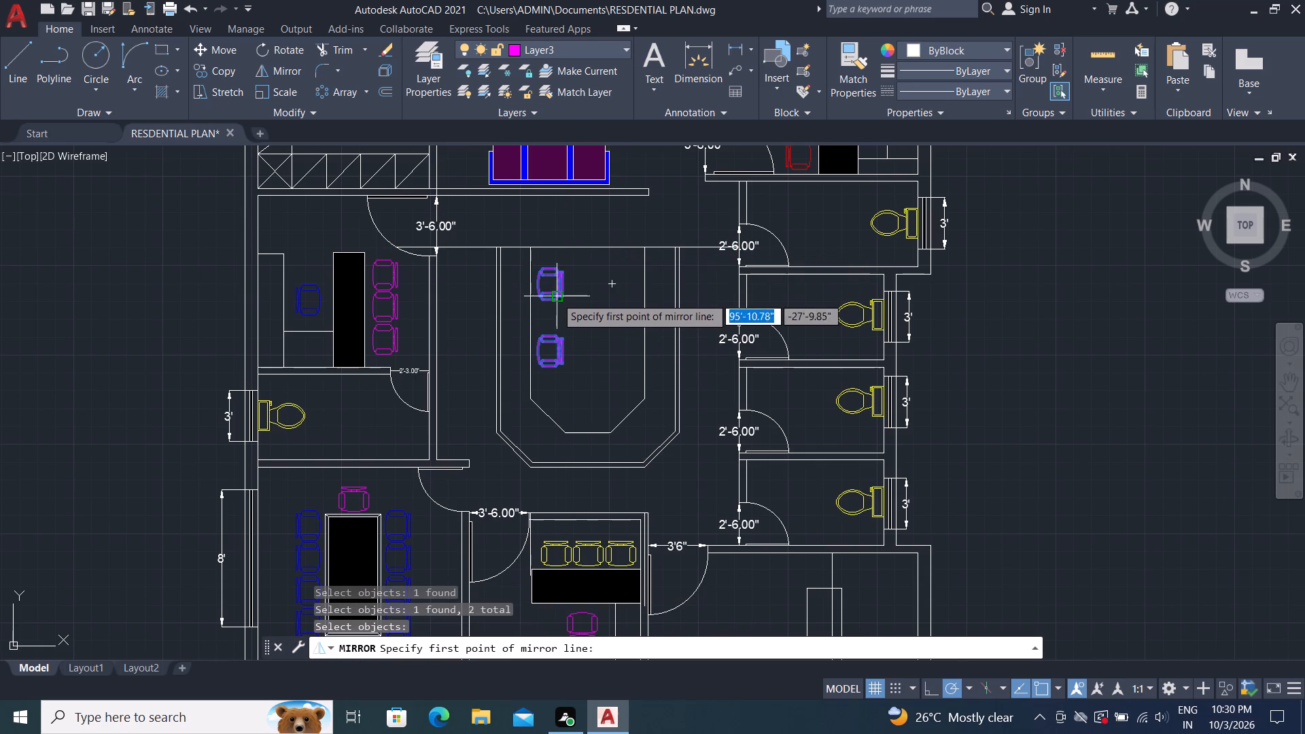
click(612, 284)
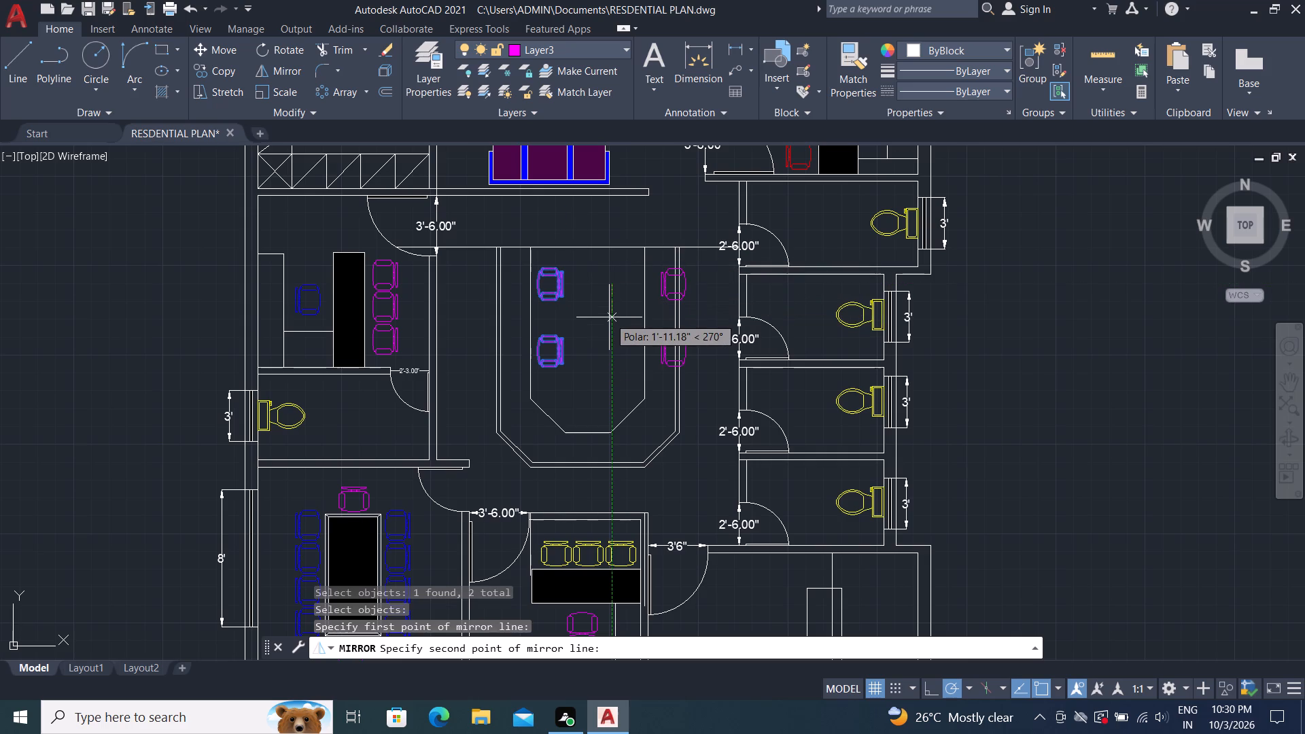
click(612, 328)
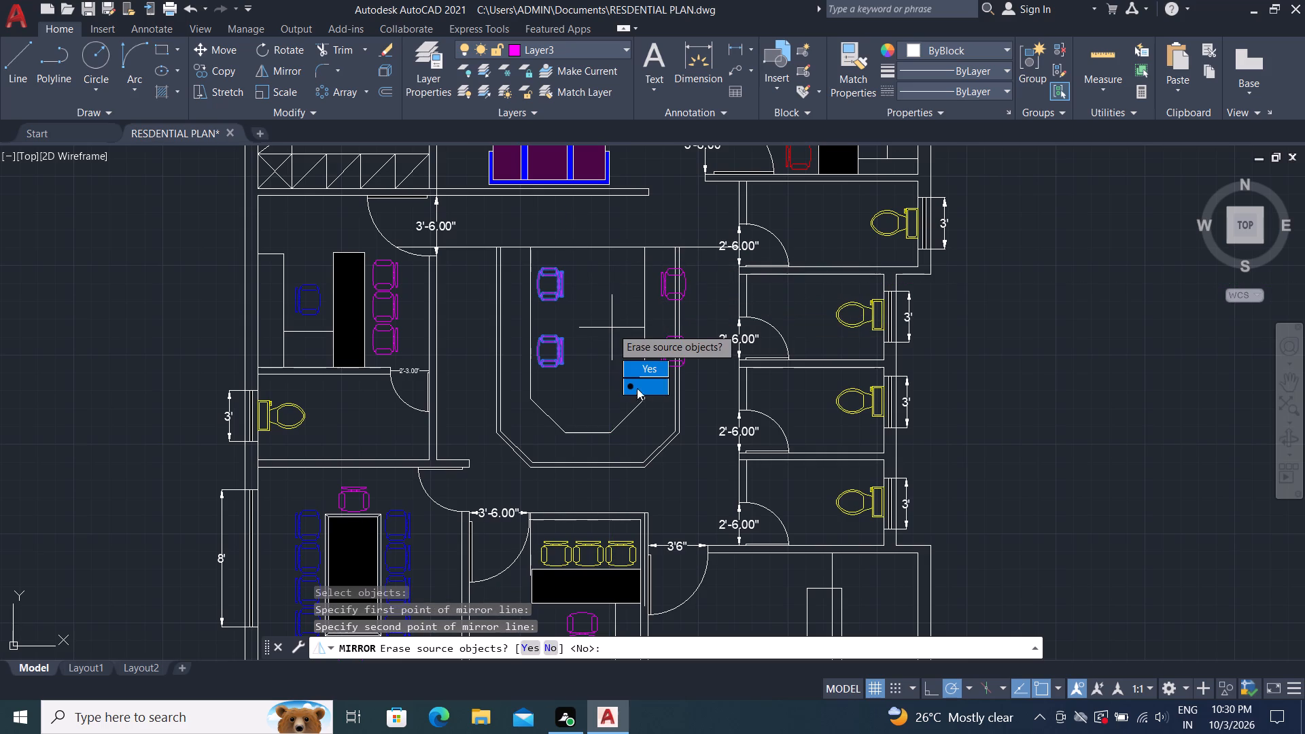
drag(640, 385, 614, 329)
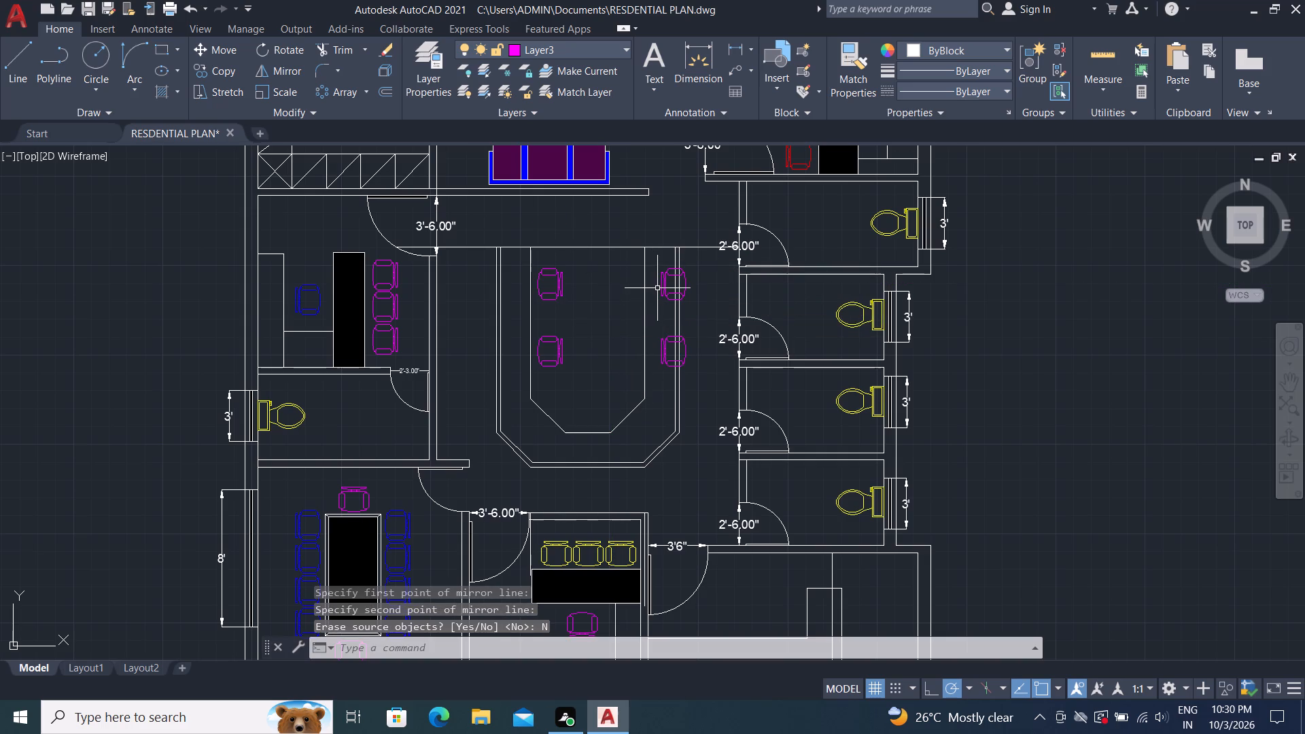
Move the two mirrored magenta chairs about 3' west so they sit inside the central fitting's east side.
click(664, 290)
click(663, 353)
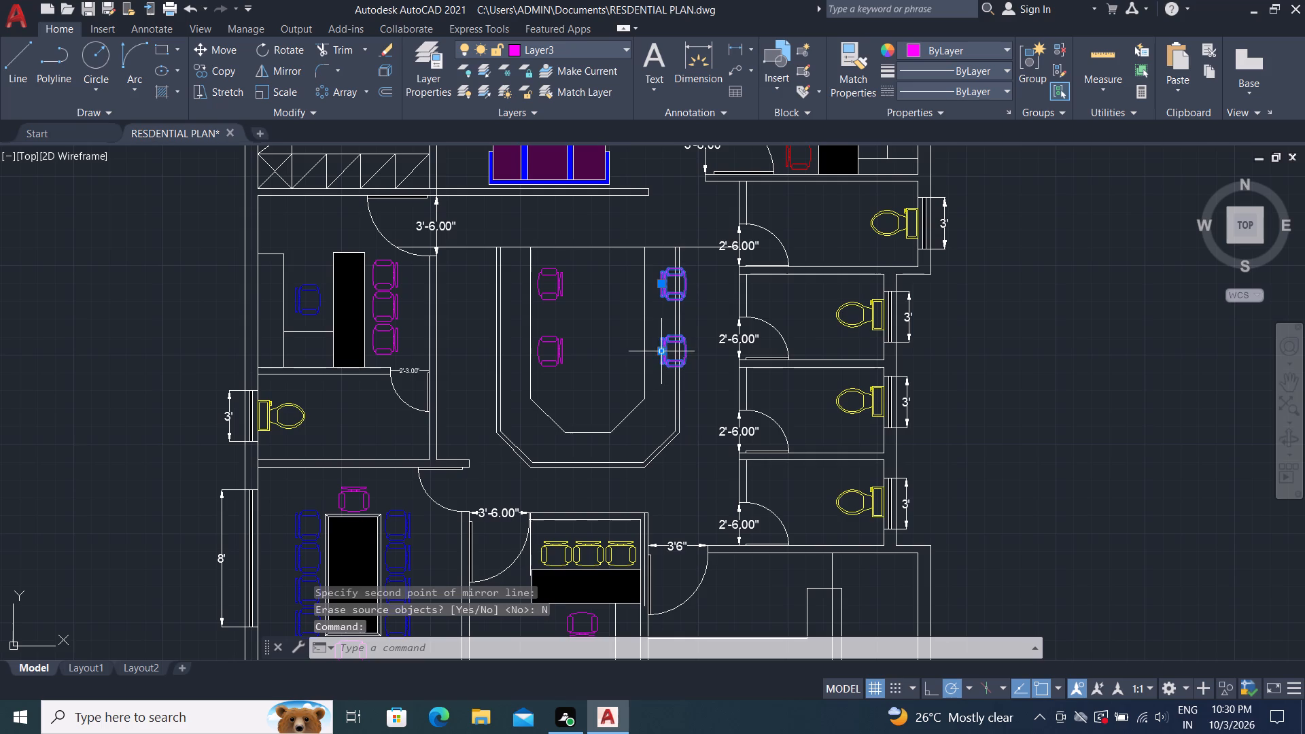
key(m)
key(space)
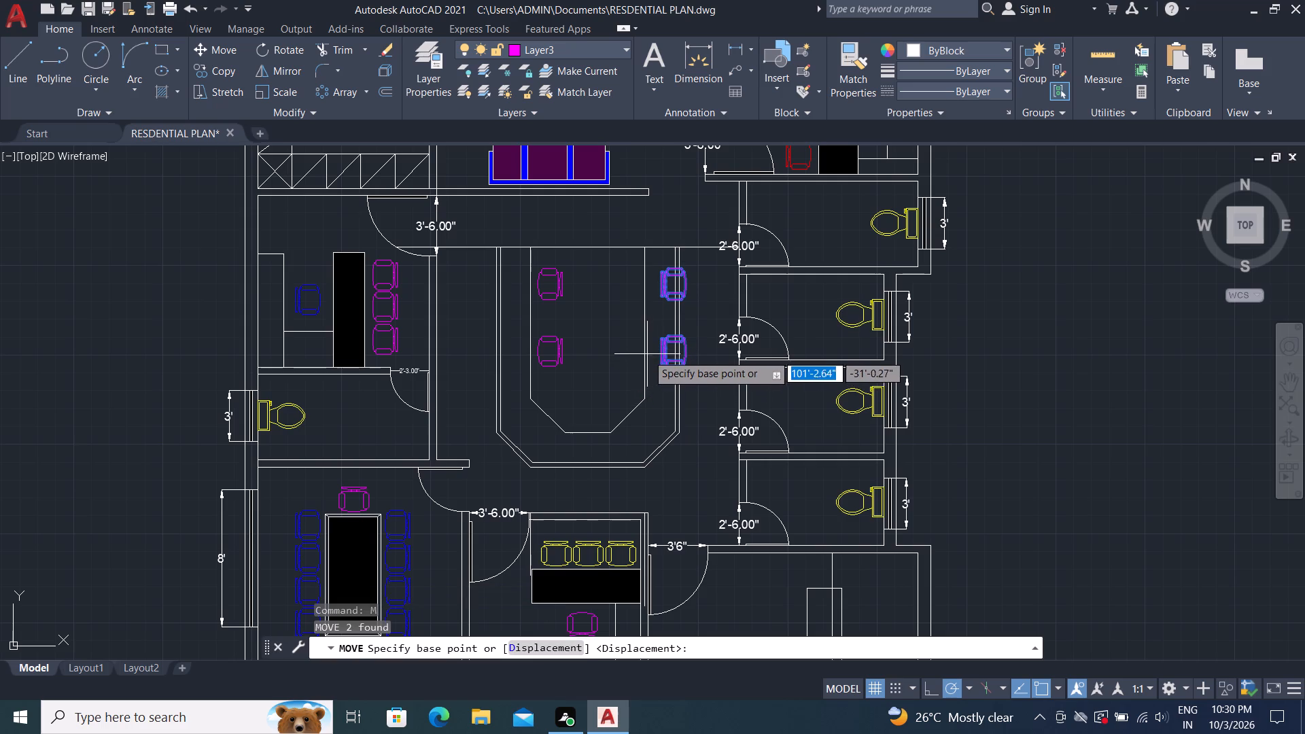
click(662, 356)
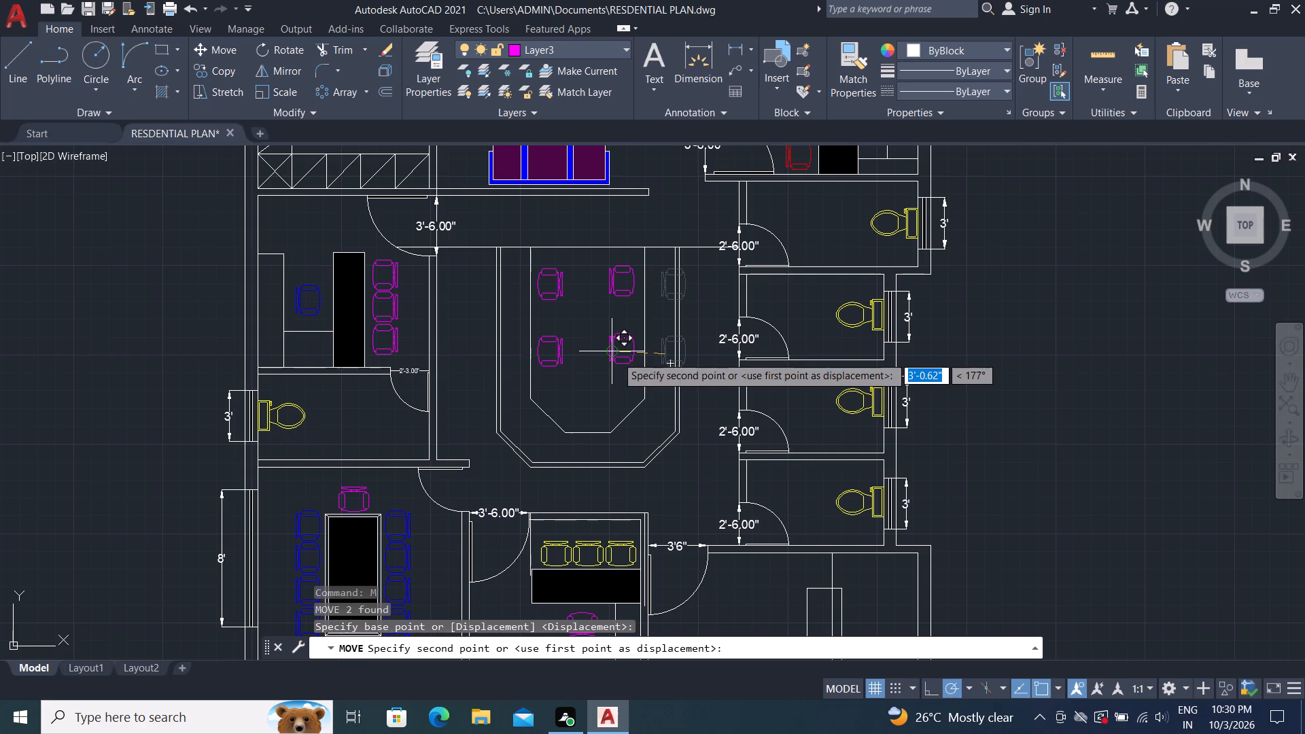
click(616, 356)
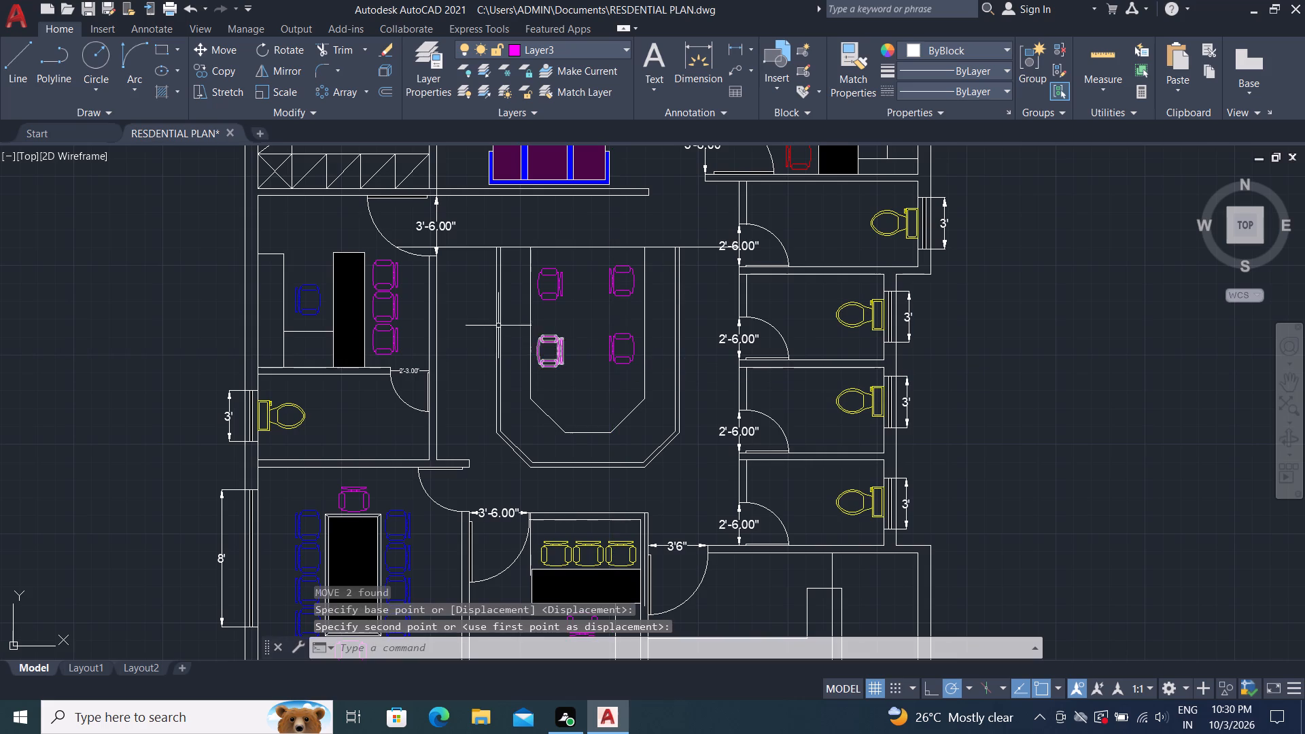
Copy the lobby round table's northeast blue chair into the central fitting's southwest chamfered corner.
scroll(417, 401, down, 1)
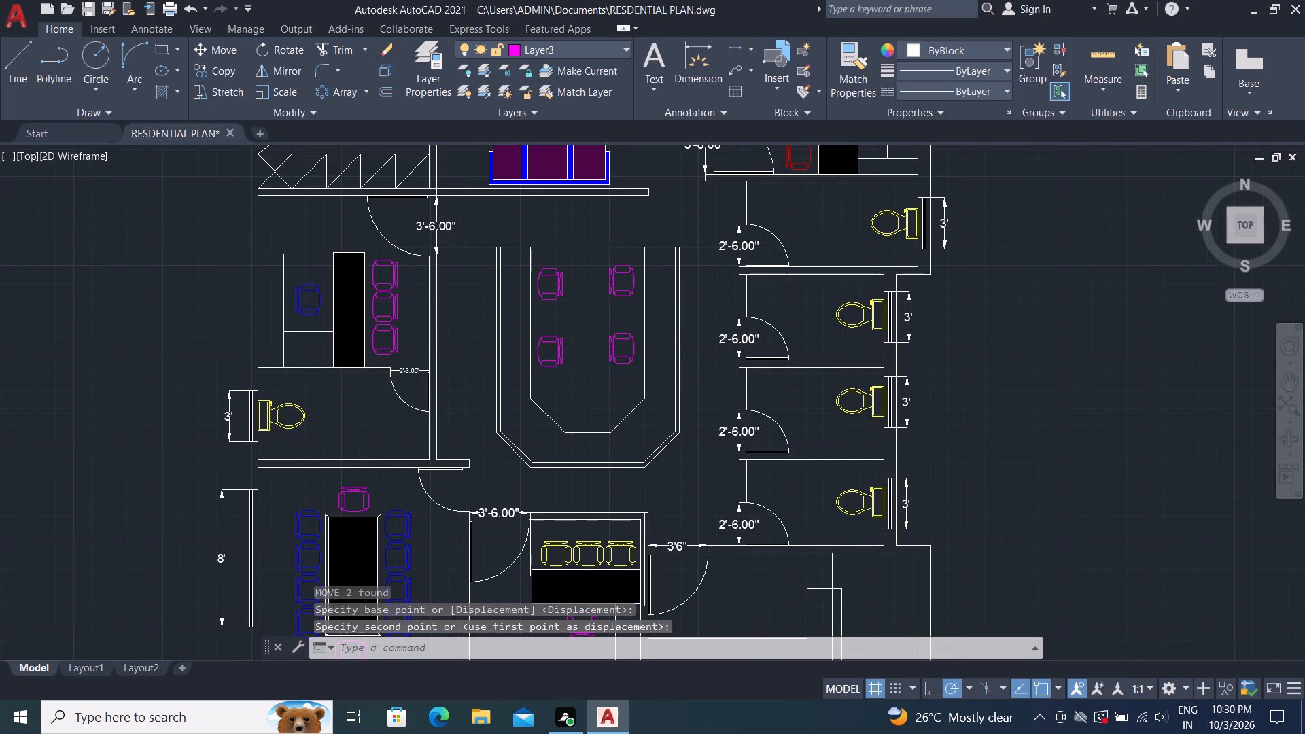
scroll(326, 409, down, 1)
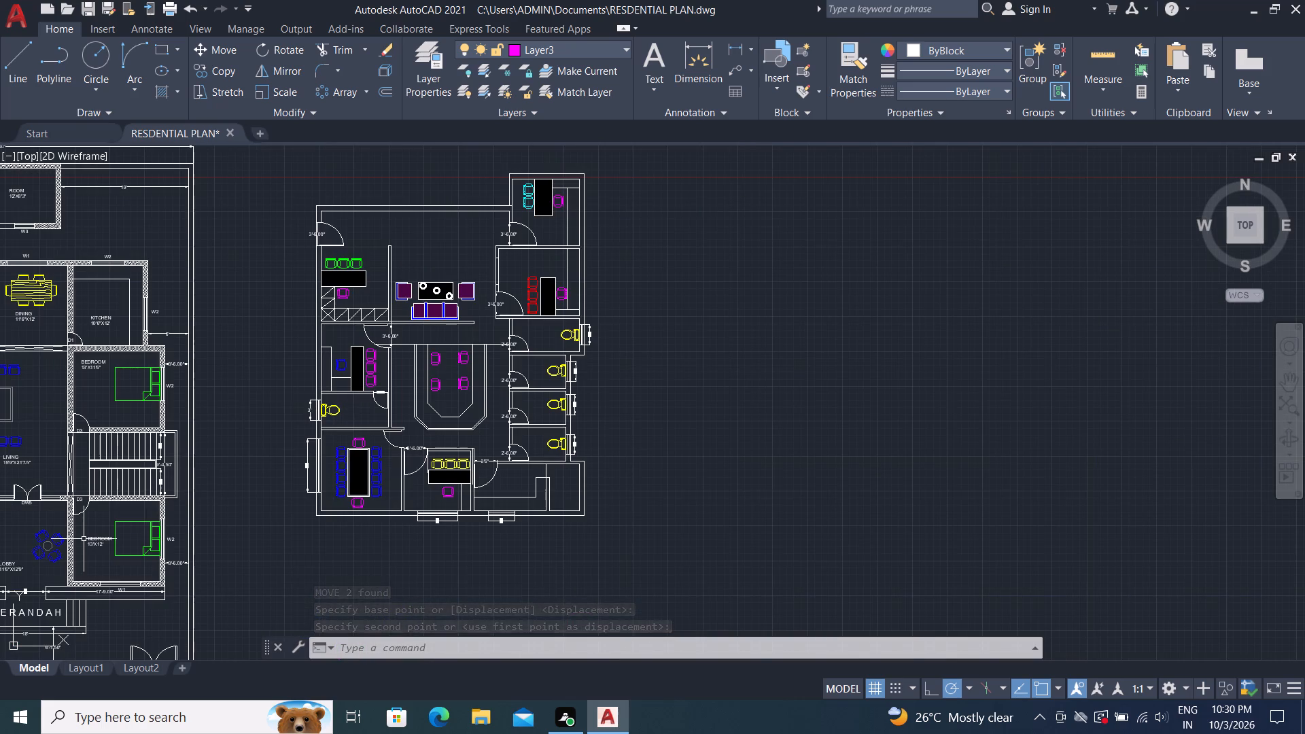
scroll(54, 547, up, 3)
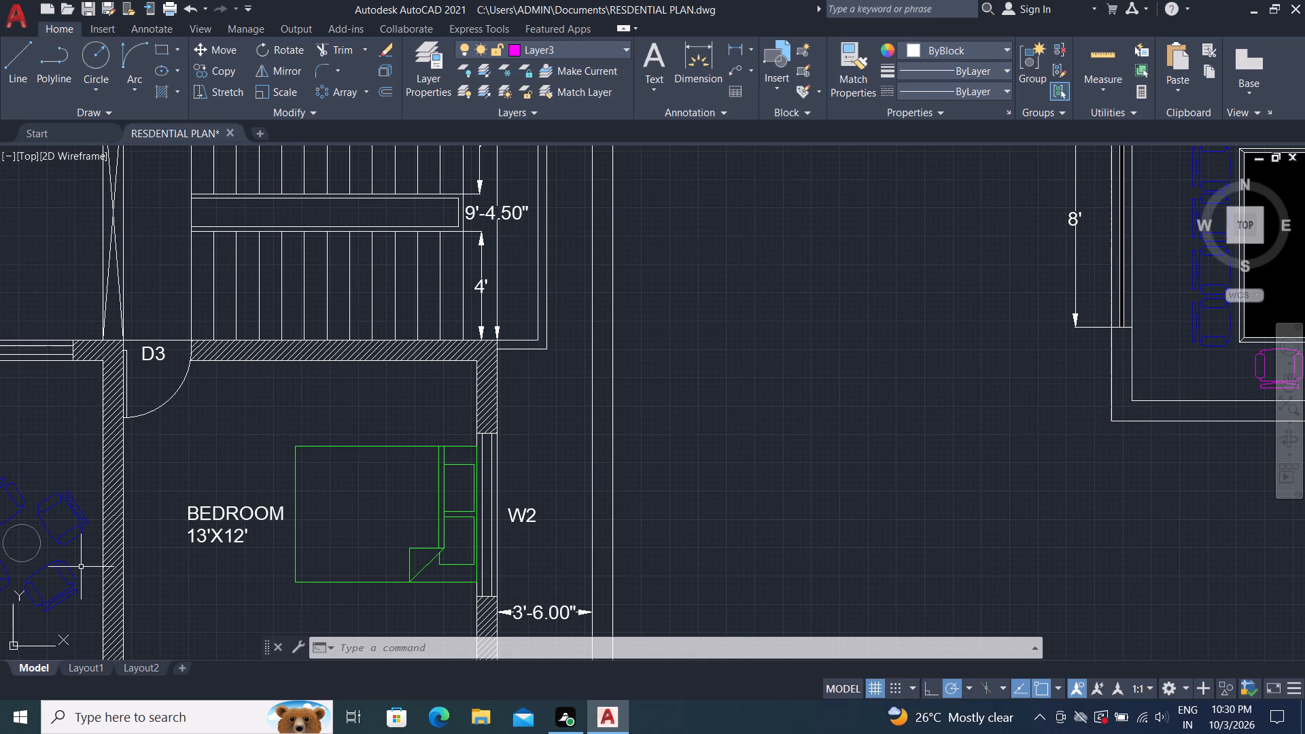
key(c)
key(o)
key(space)
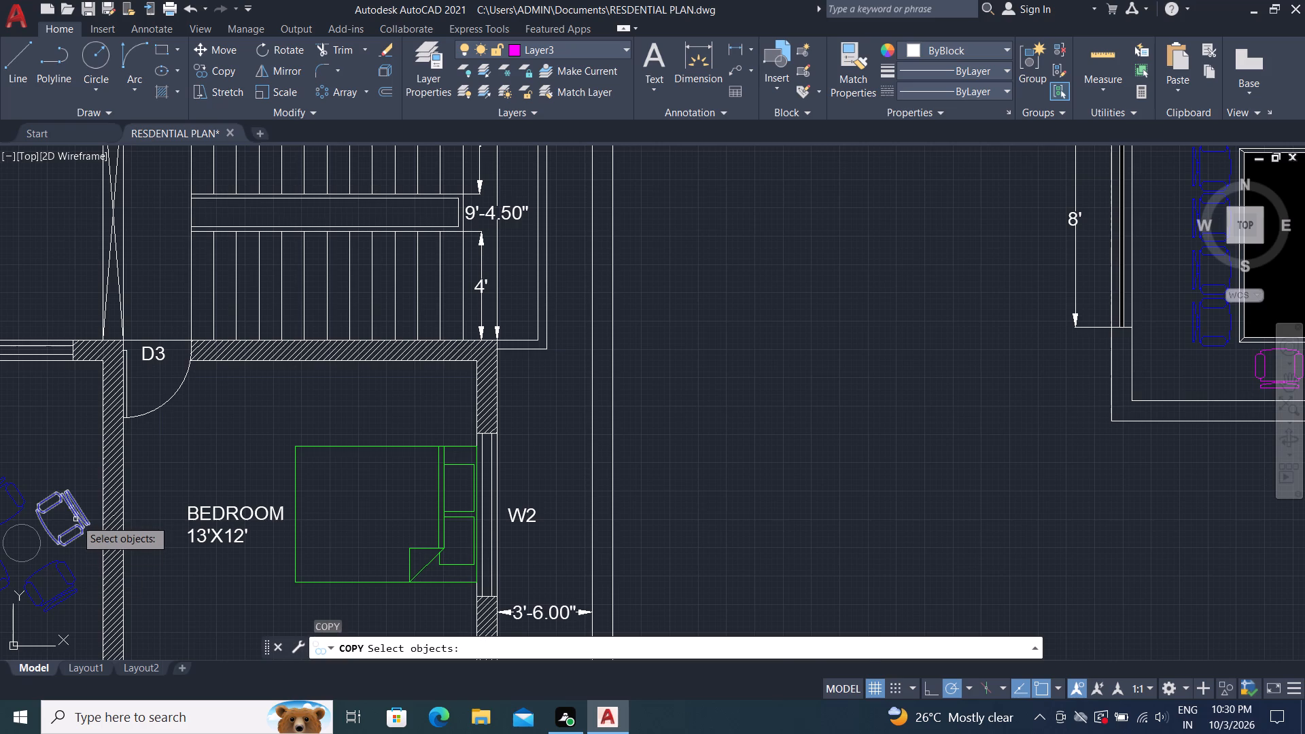
click(76, 520)
scroll(79, 521, up, 1)
right_click(79, 521)
click(79, 520)
scroll(558, 521, down, 3)
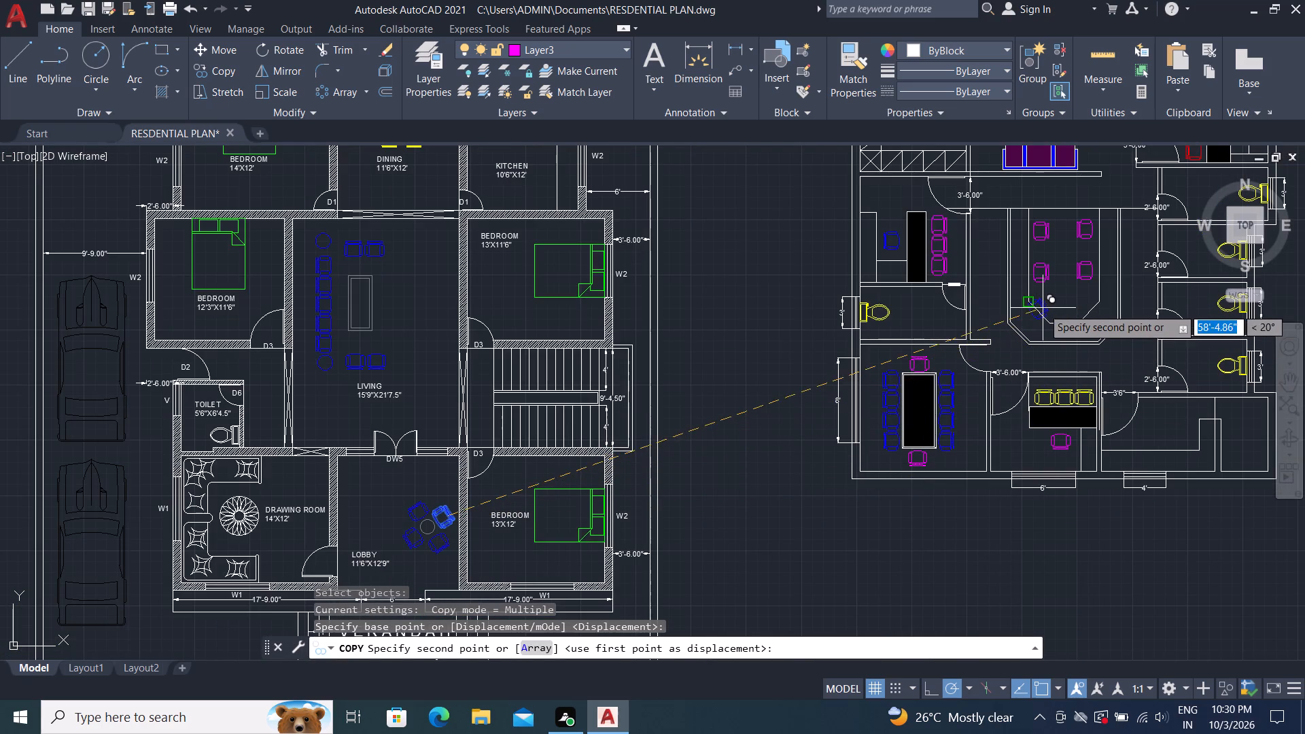
scroll(1043, 307, up, 2)
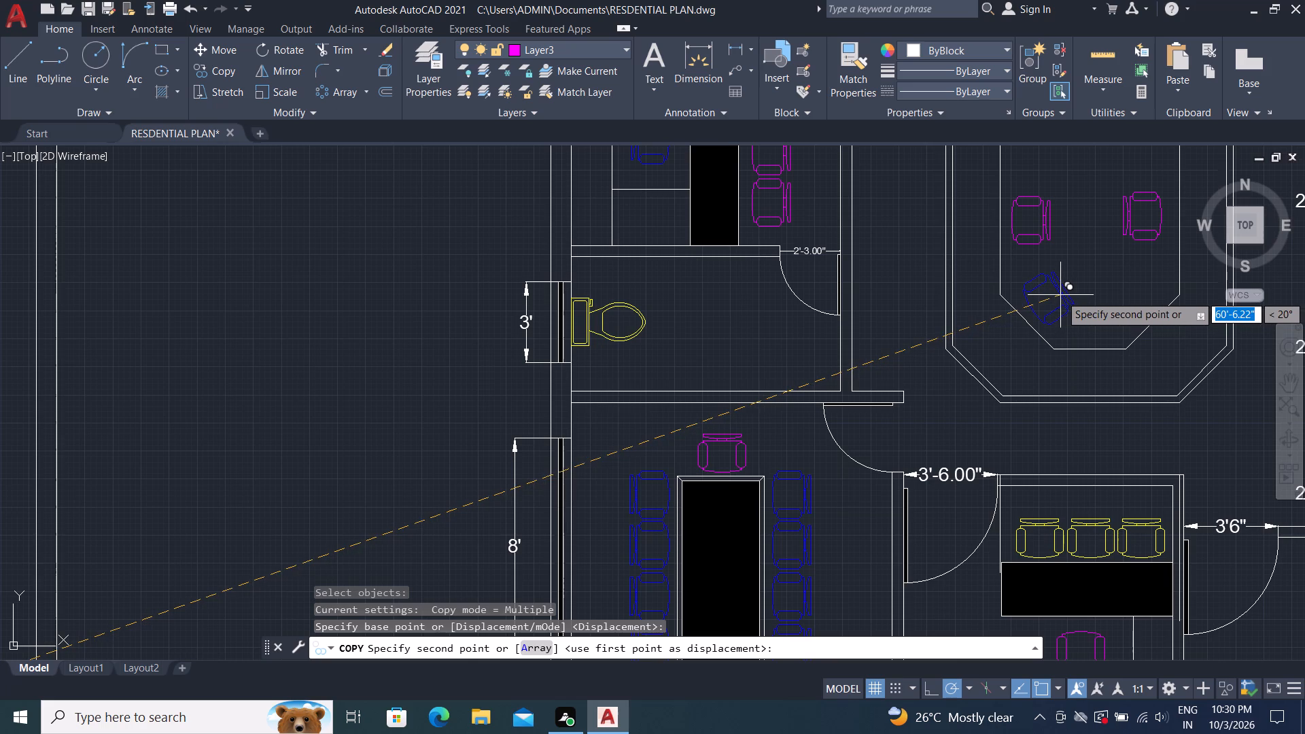
click(1060, 295)
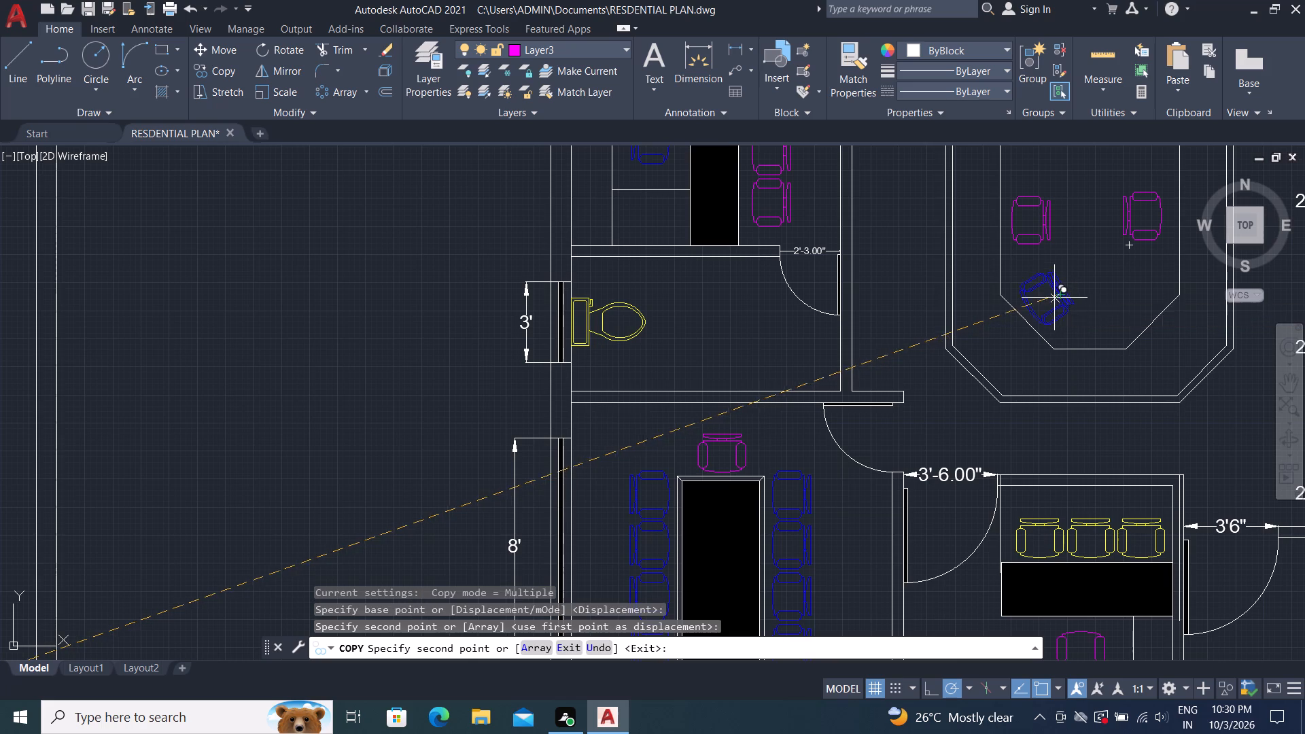
key(Escape)
Copy the lobby round table's northwest blue chair into the central fitting's southeast chamfered corner.
scroll(826, 341, down, 2)
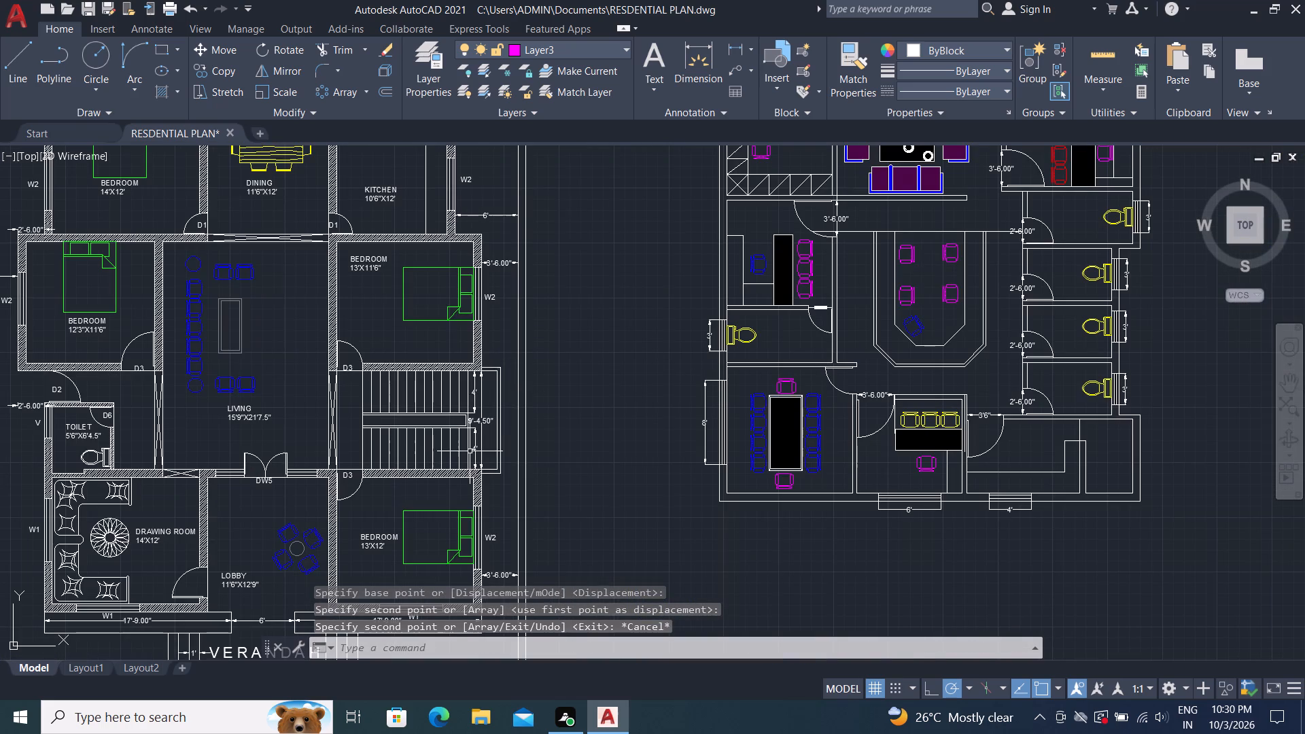
scroll(290, 530, up, 3)
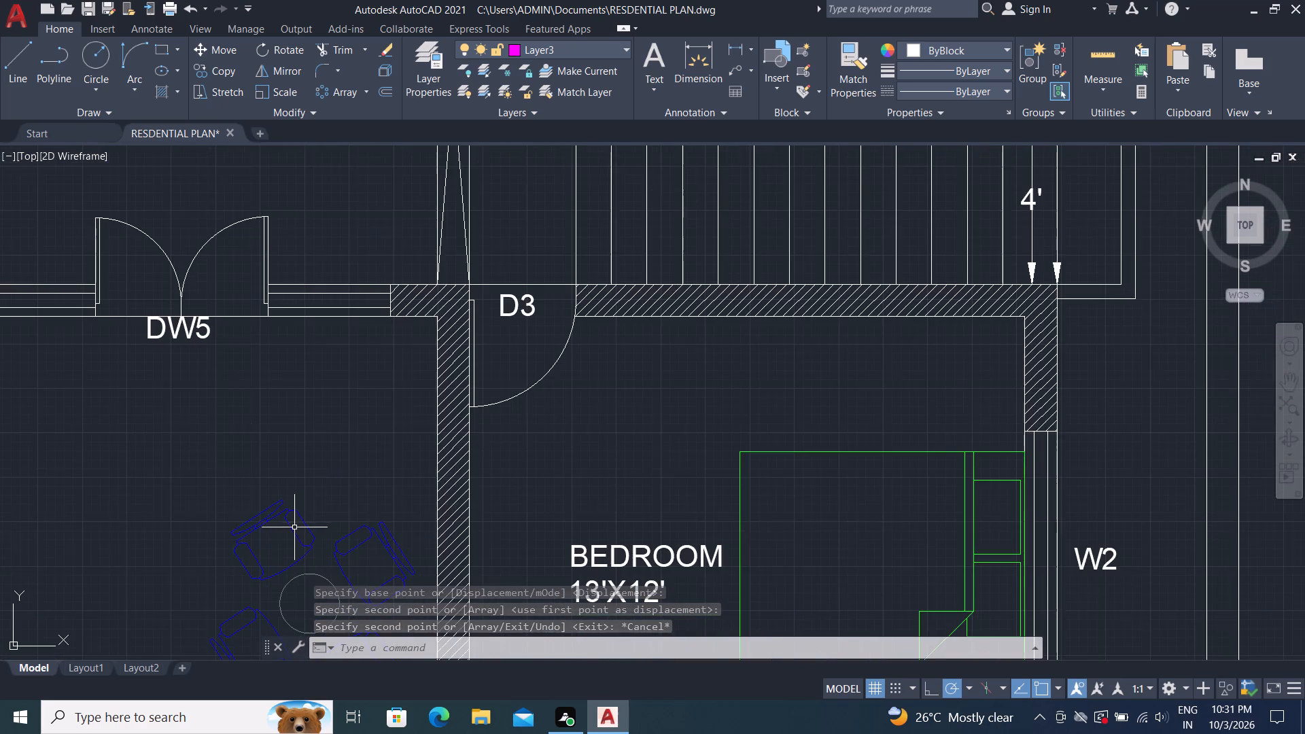
key(c)
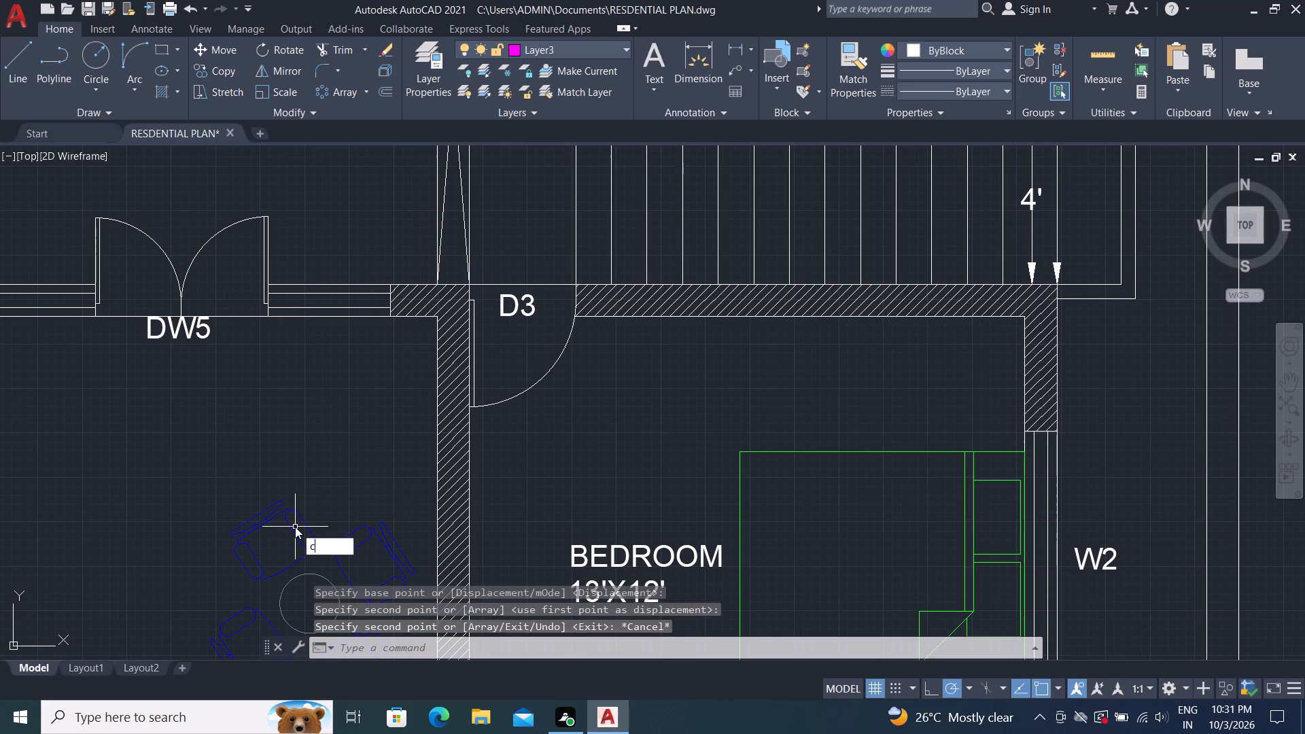
text(o)
key(space)
click(307, 527)
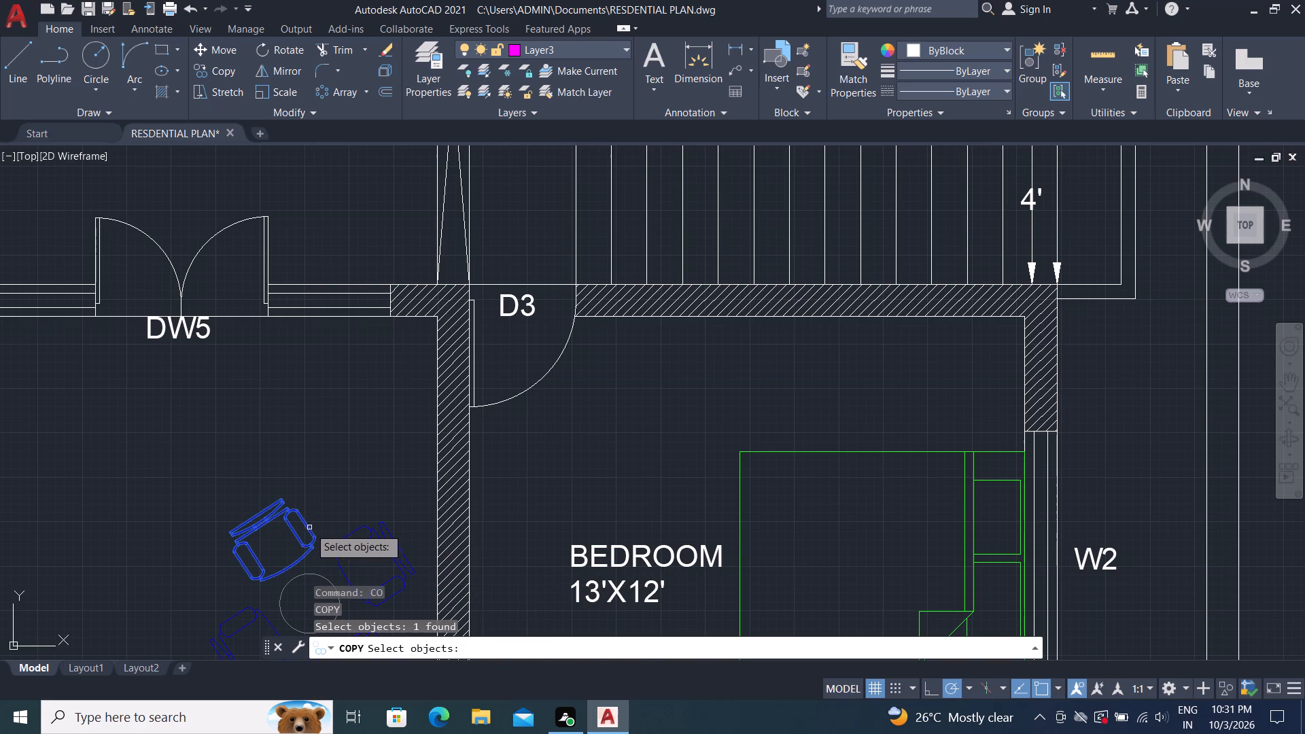
right_click(311, 519)
click(308, 519)
scroll(363, 456, down, 2)
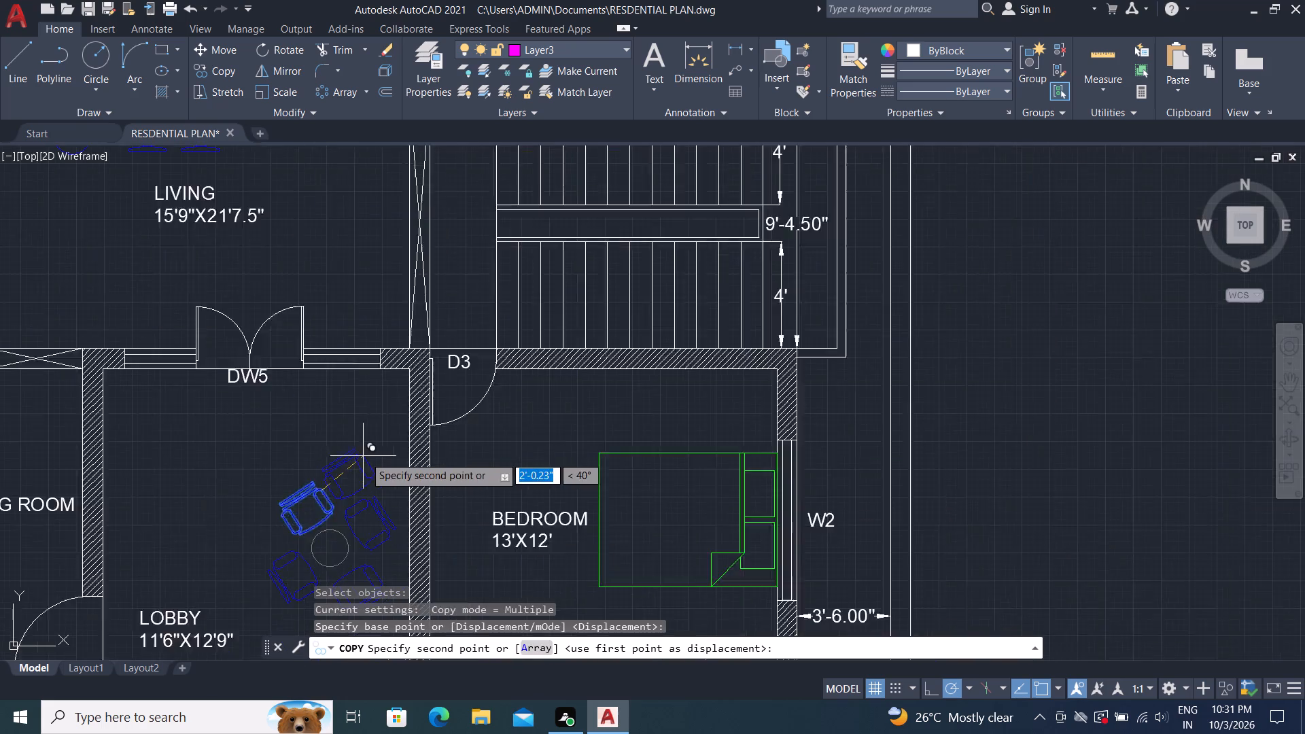
scroll(302, 430, down, 1)
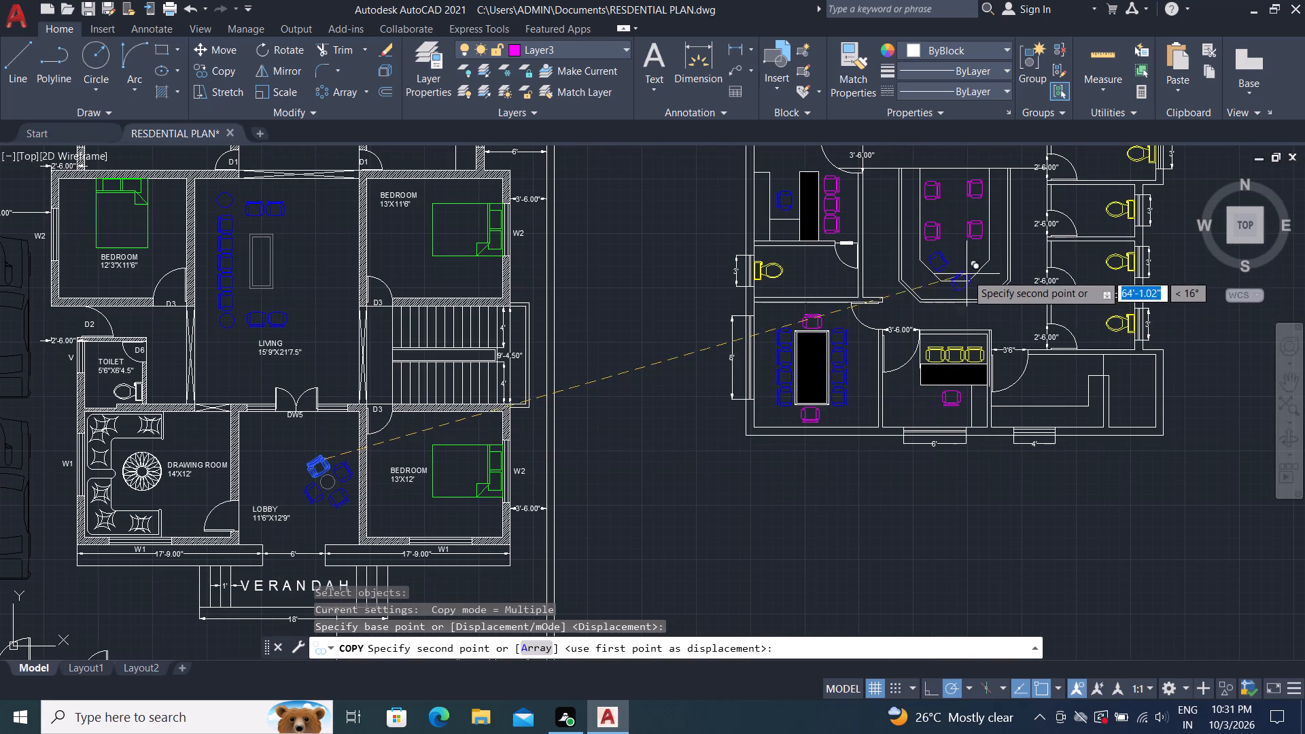
scroll(969, 266, up, 3)
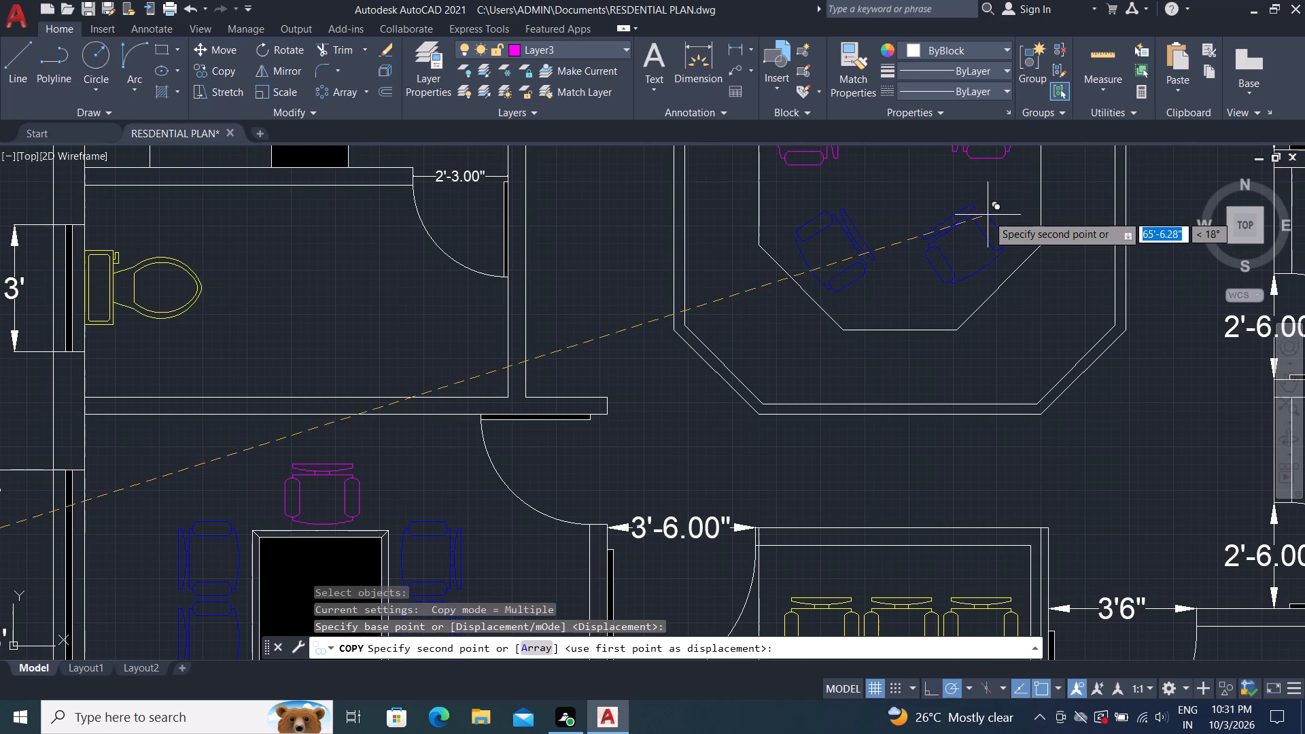
click(988, 215)
key(Escape)
Rotate the southeast blue chair in the central fitting slightly counterclockwise to follow the chamfered edge.
text(ro)
key(space)
click(973, 277)
right_click(974, 268)
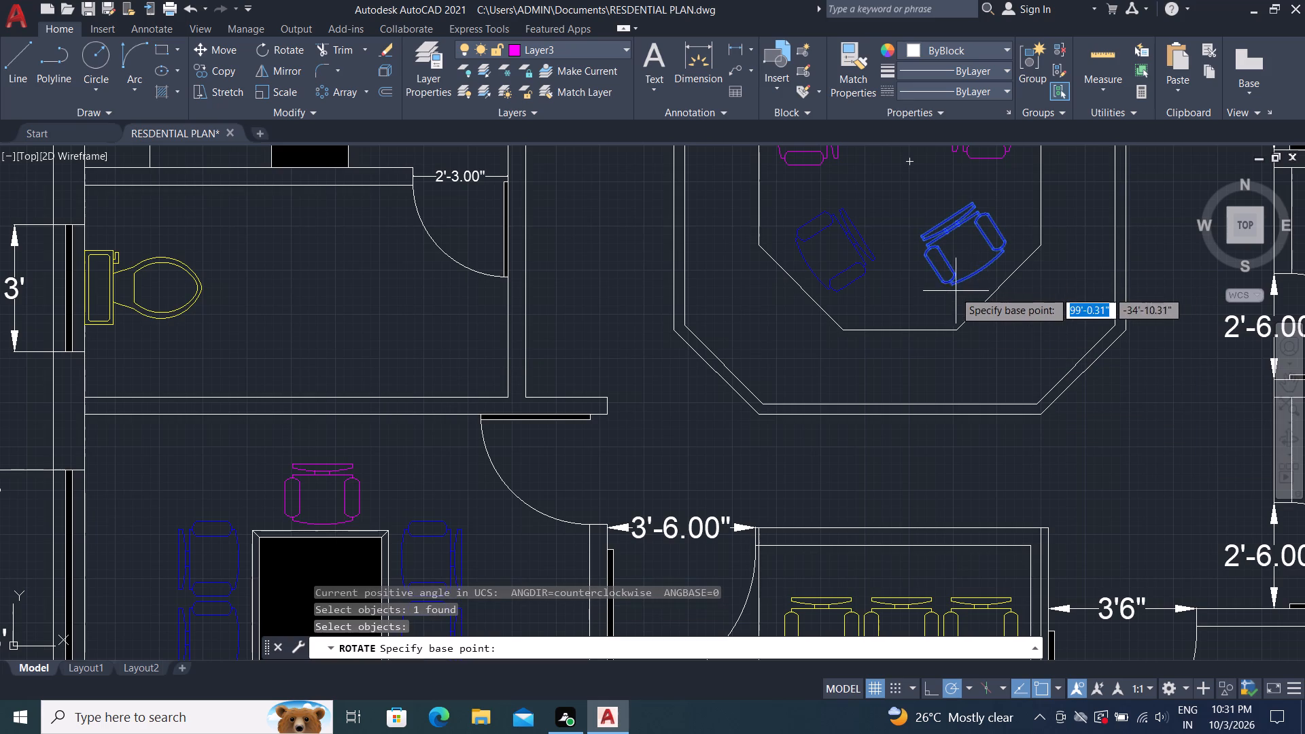
click(952, 282)
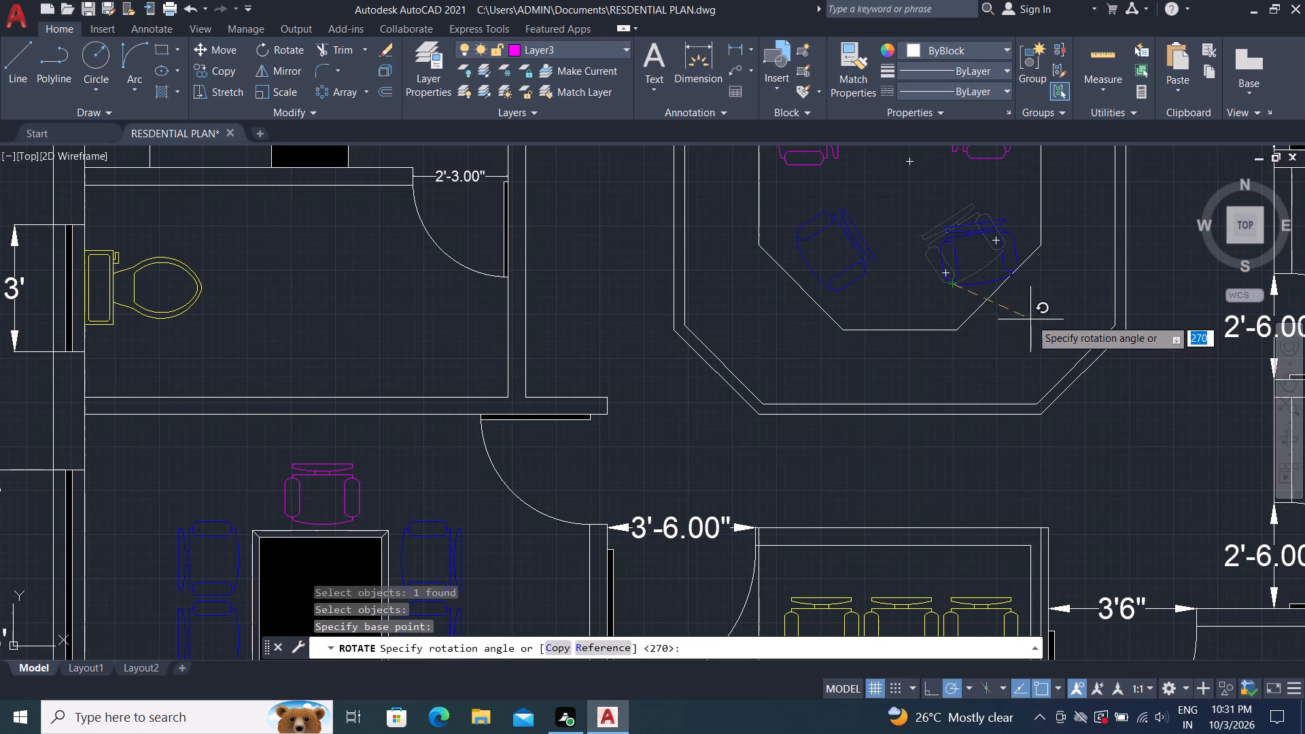
click(1036, 261)
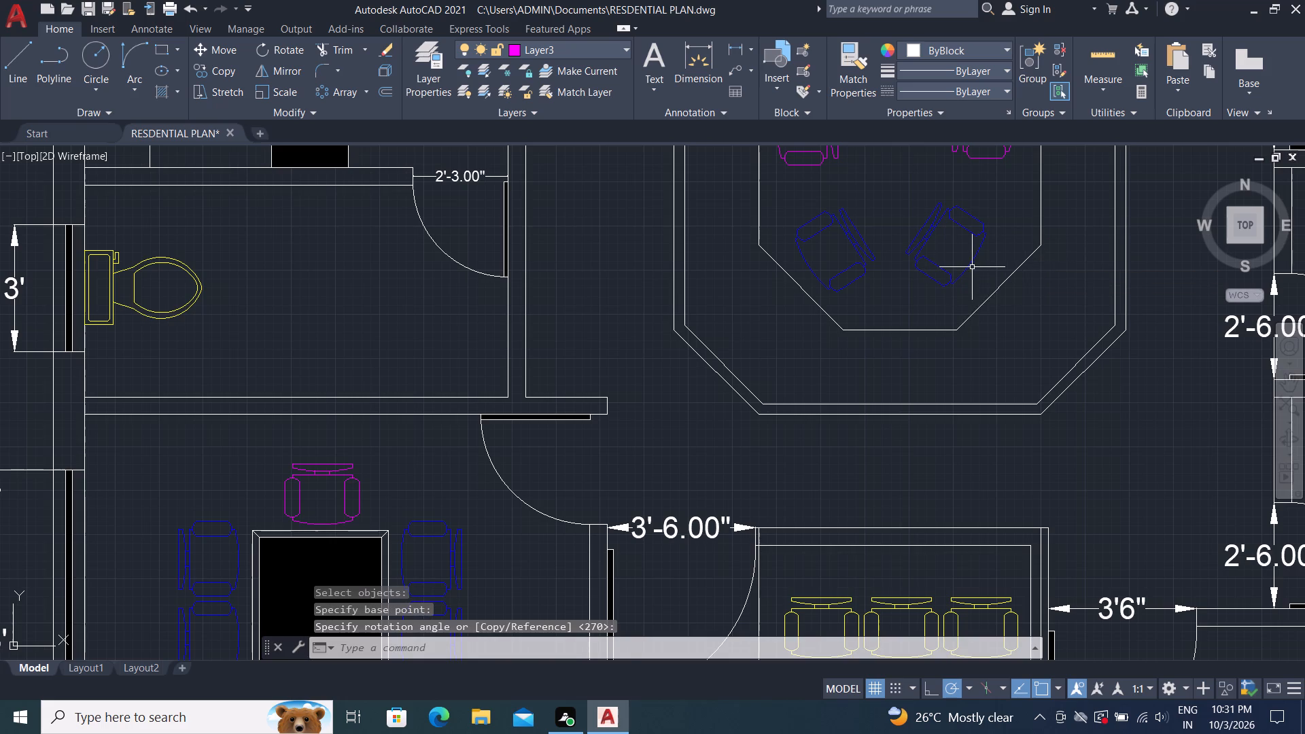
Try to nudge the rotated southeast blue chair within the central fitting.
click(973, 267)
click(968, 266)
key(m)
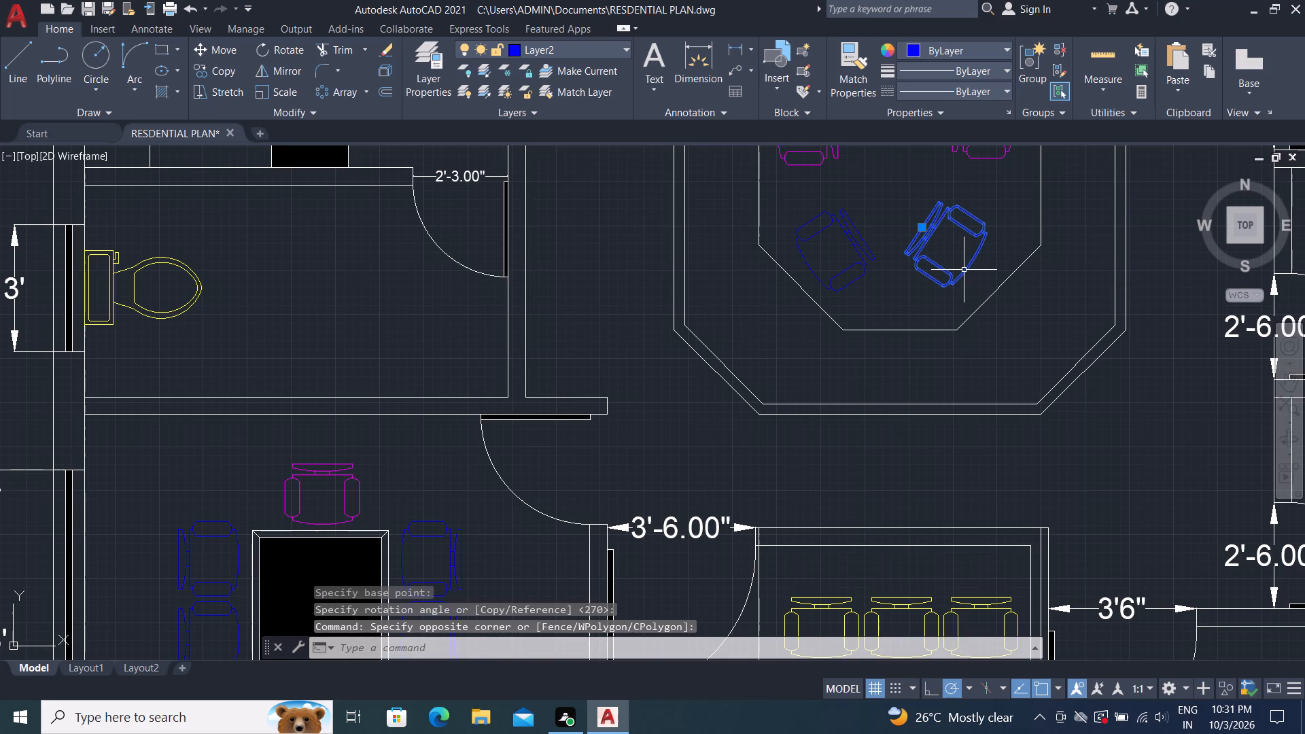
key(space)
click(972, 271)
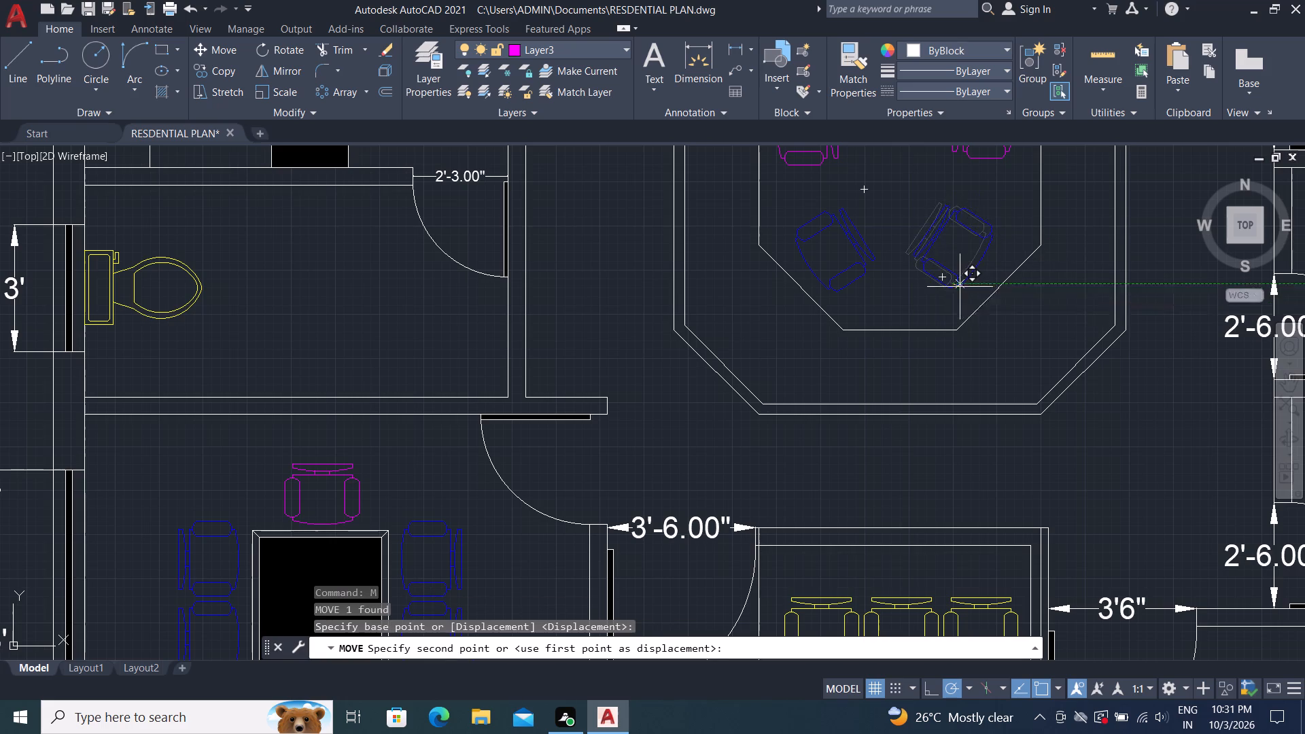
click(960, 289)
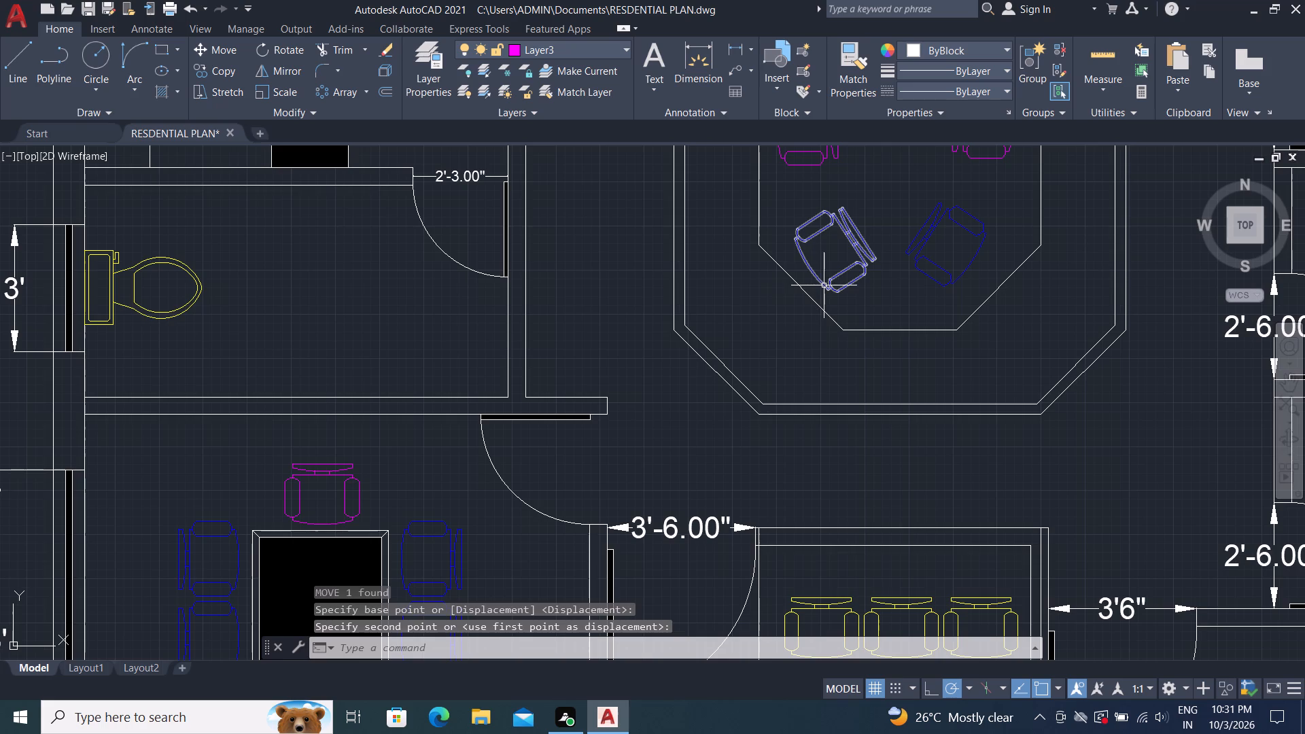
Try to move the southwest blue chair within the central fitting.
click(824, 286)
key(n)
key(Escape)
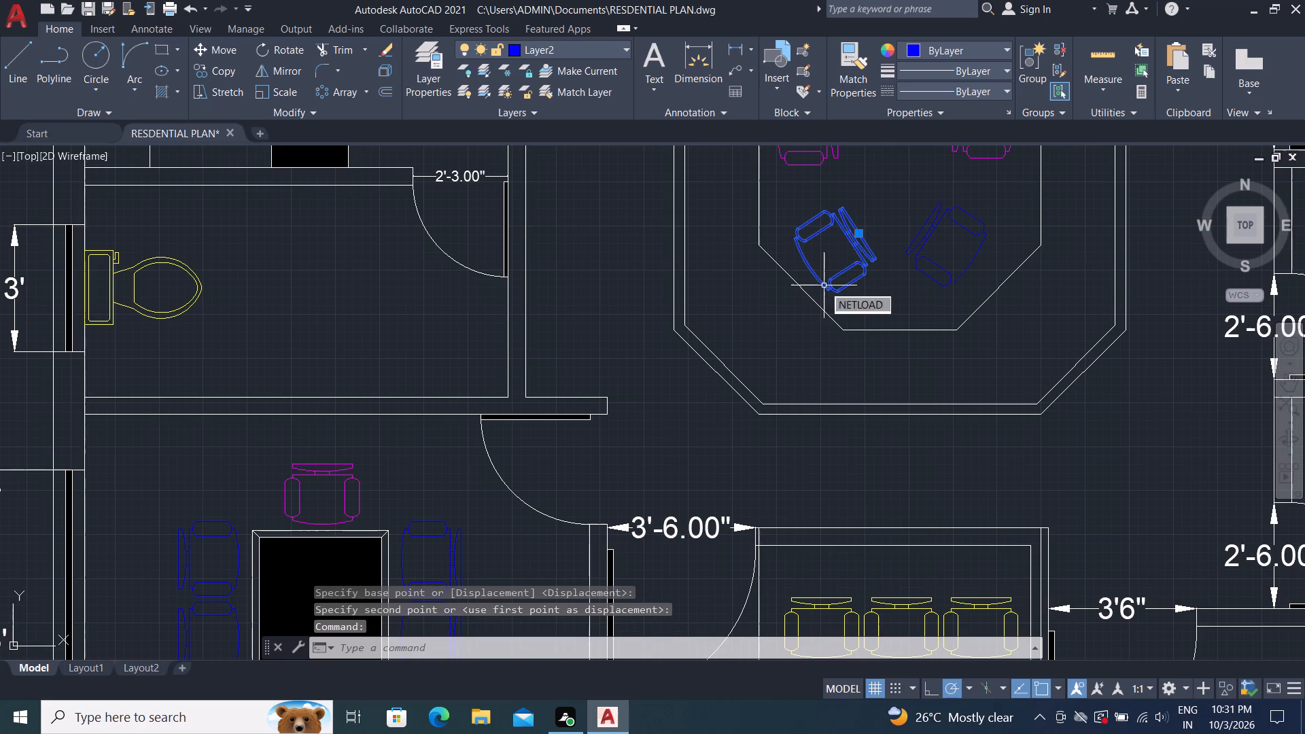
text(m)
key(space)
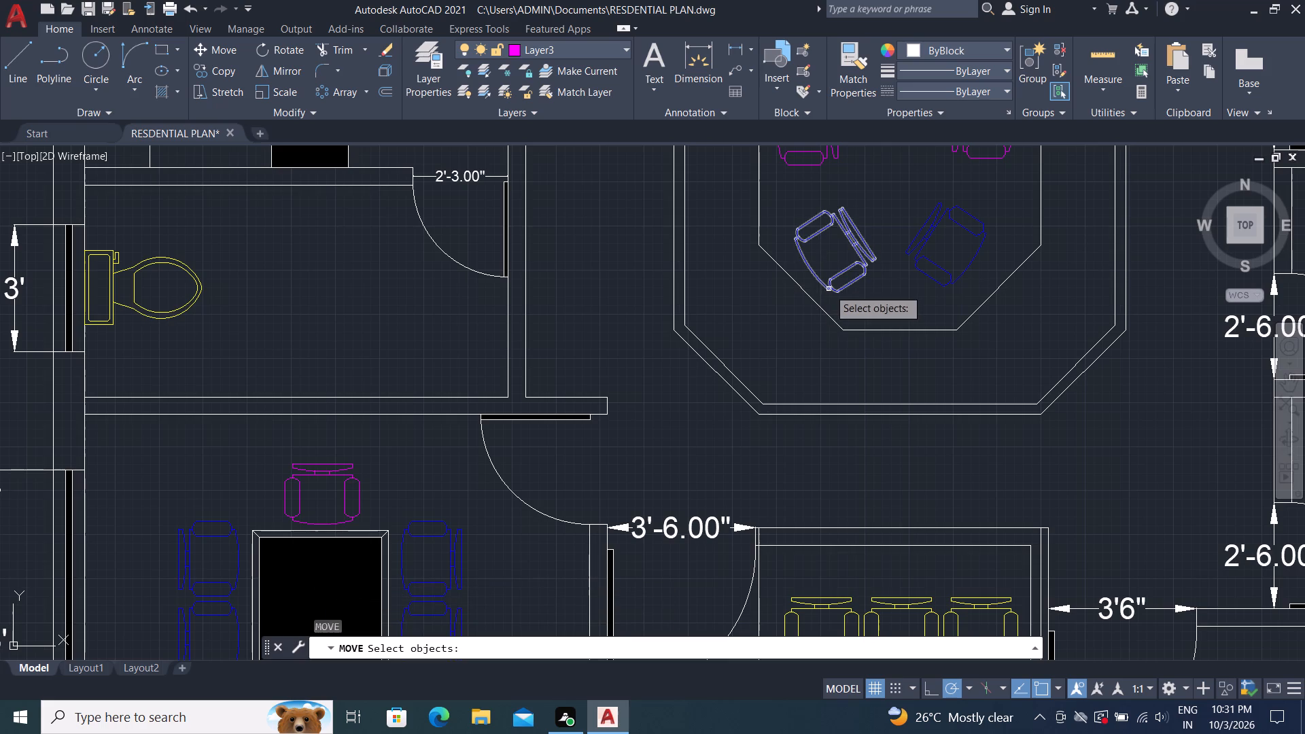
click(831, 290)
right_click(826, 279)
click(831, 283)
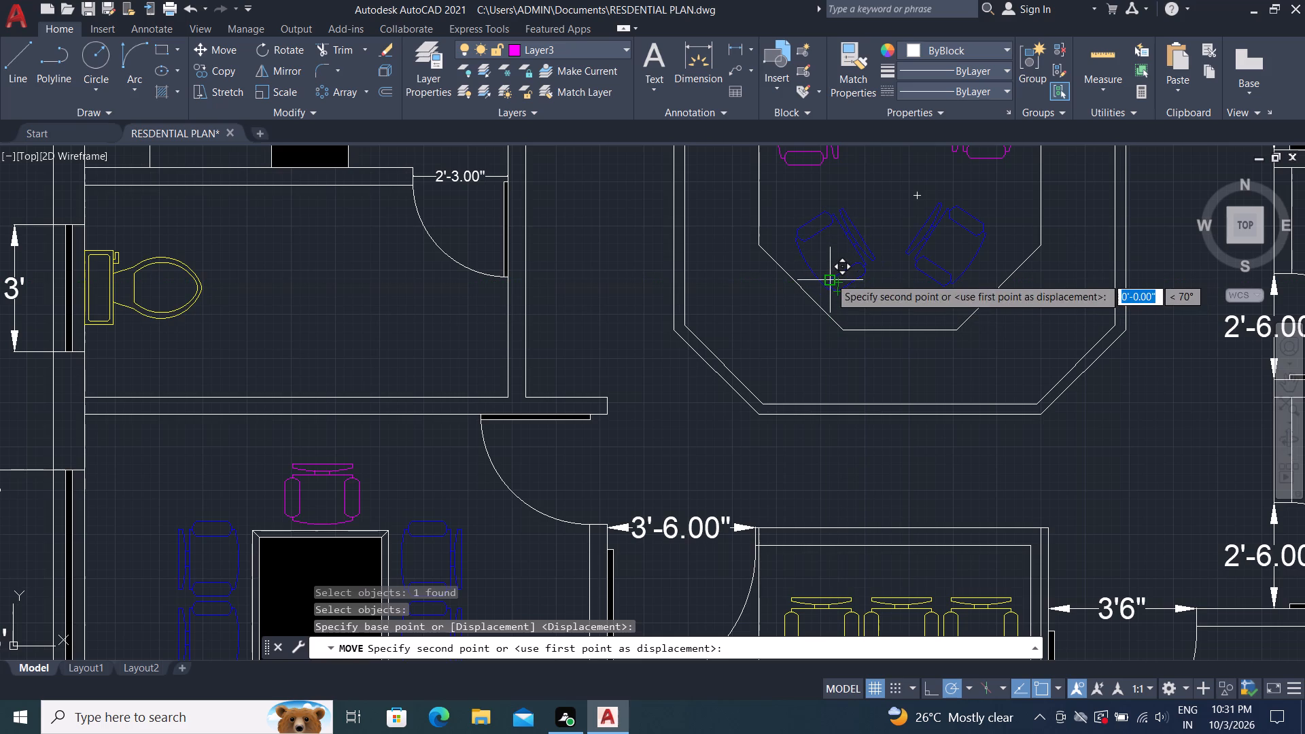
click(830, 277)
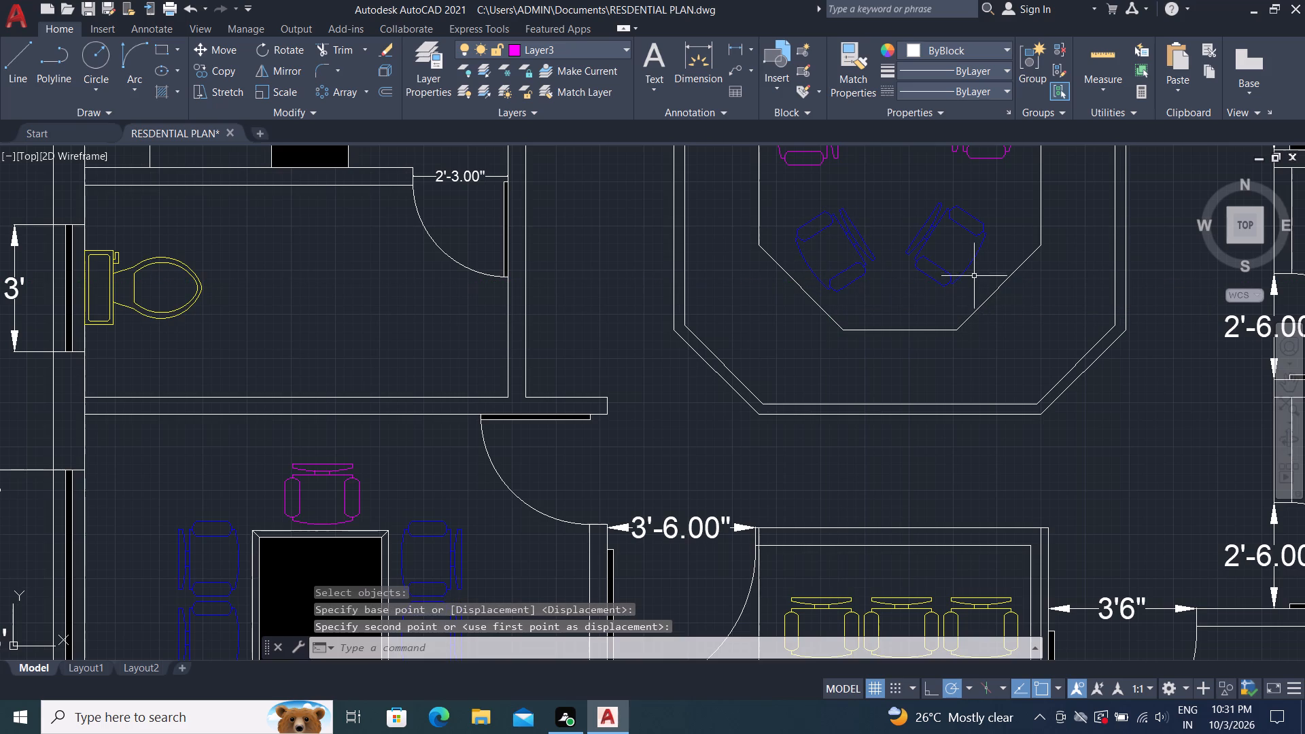
Move the southeast blue chair about 6" southeast, closer to the central fitting's chamfered edge.
click(969, 267)
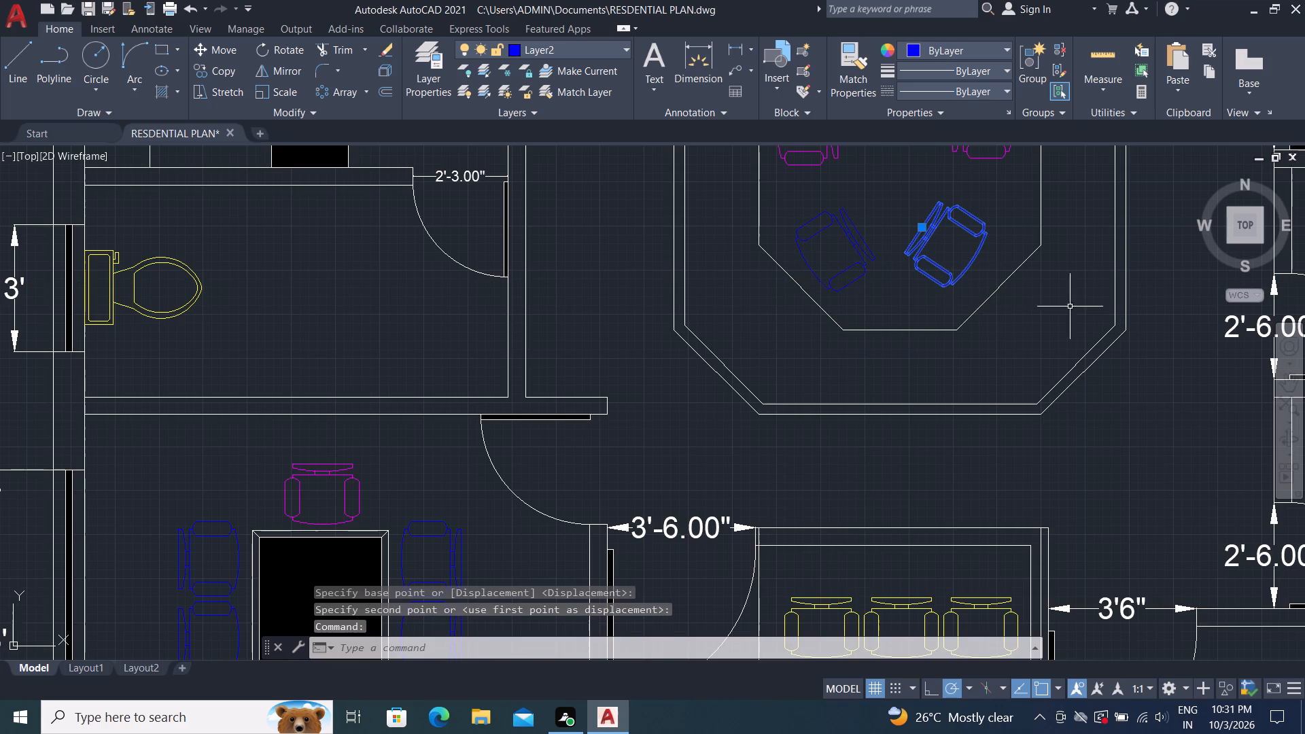
key(m)
key(space)
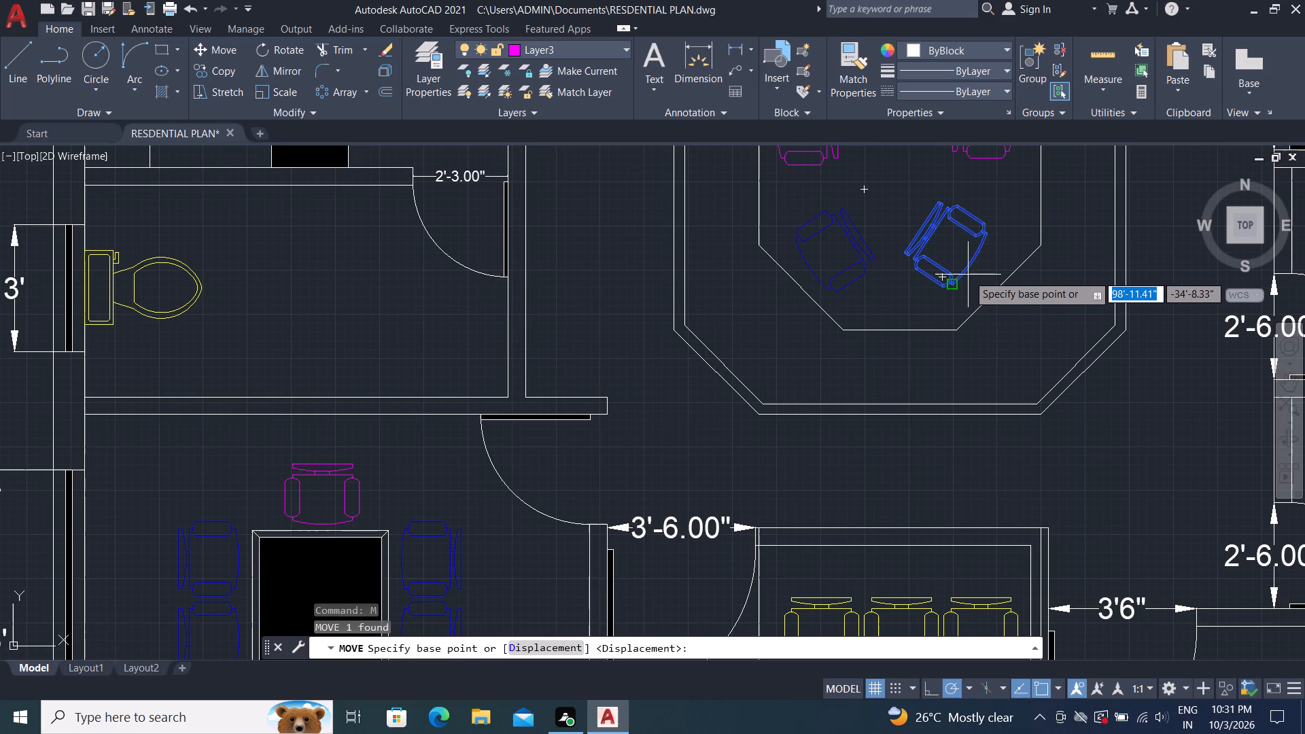
click(968, 275)
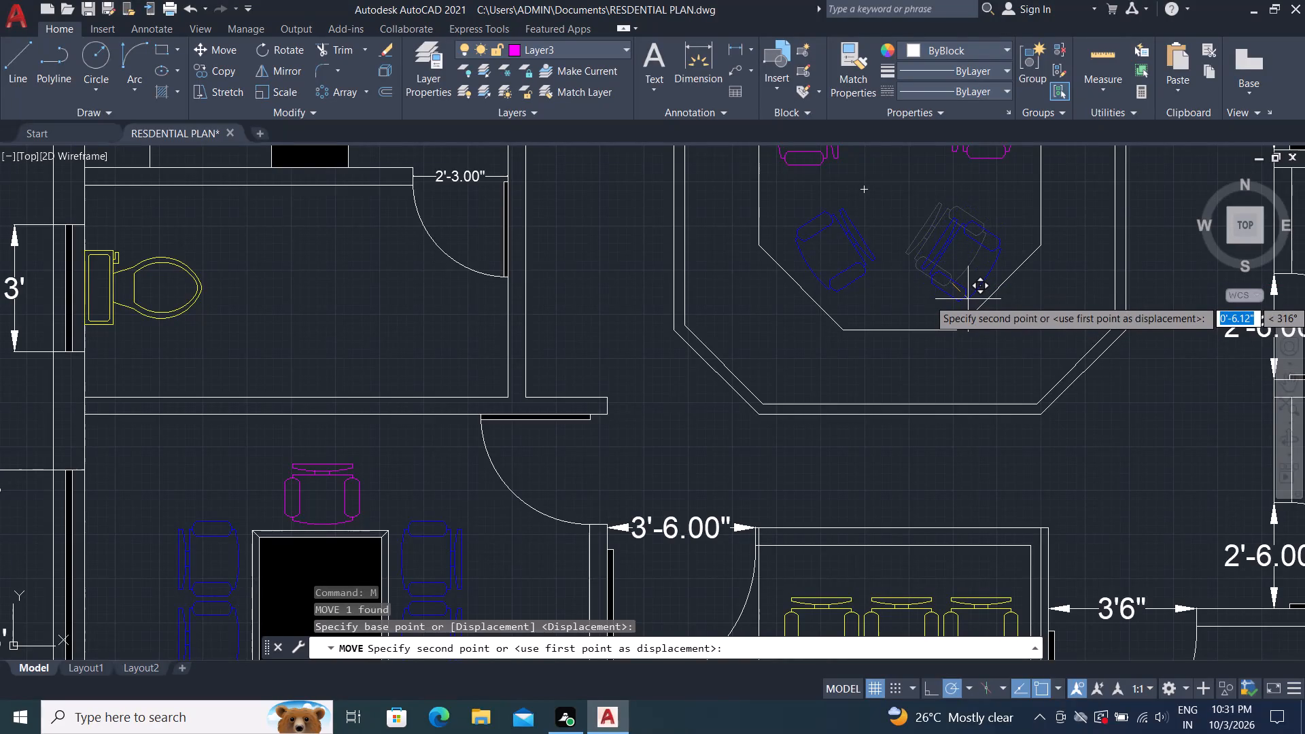
click(968, 299)
Match the two blue chairs at the central fitting's chamfered south end to the properties of its magenta chairs.
scroll(1010, 374, down, 2)
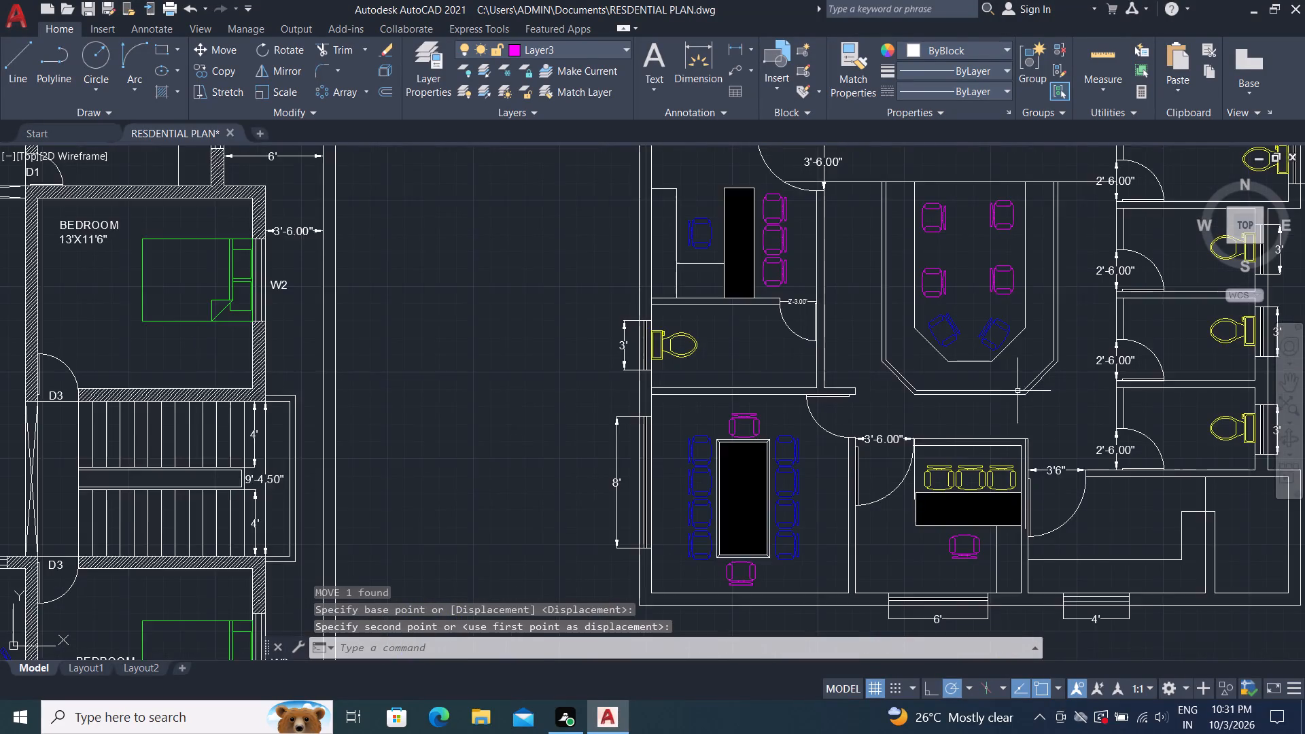
scroll(1021, 440, down, 1)
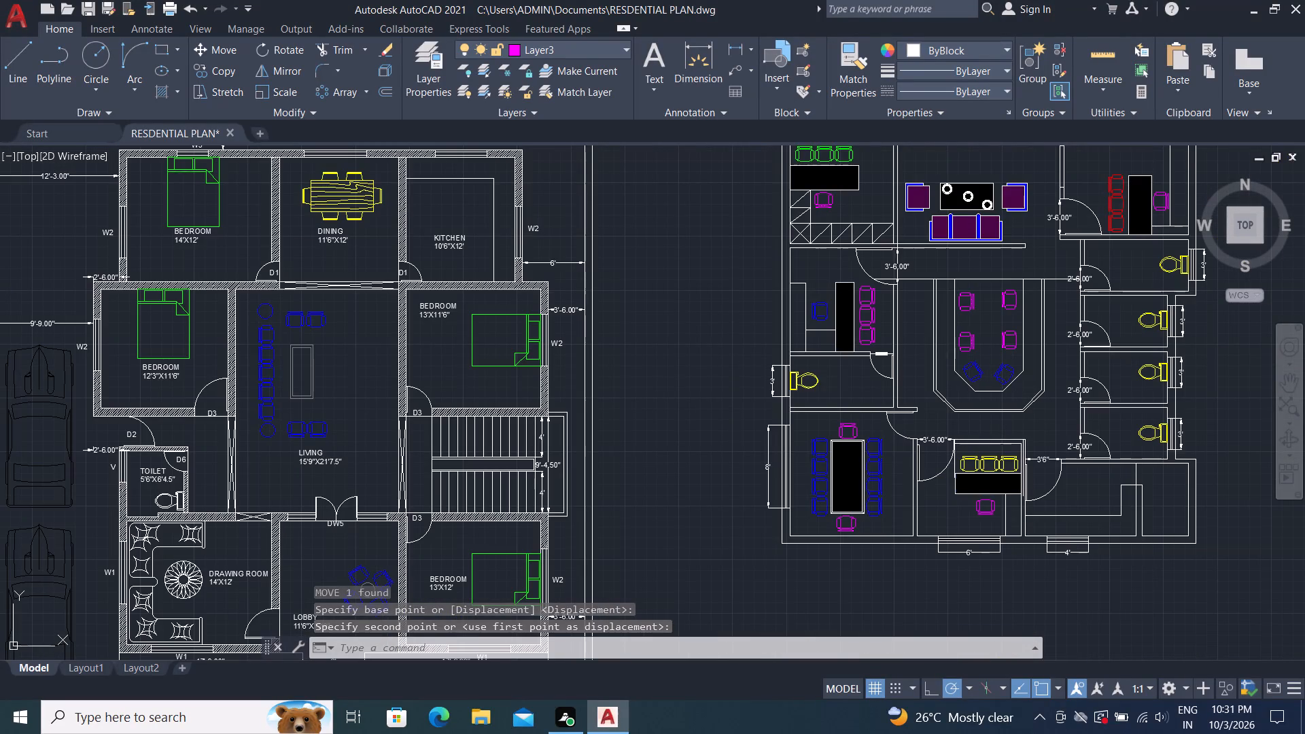
click(849, 56)
click(967, 305)
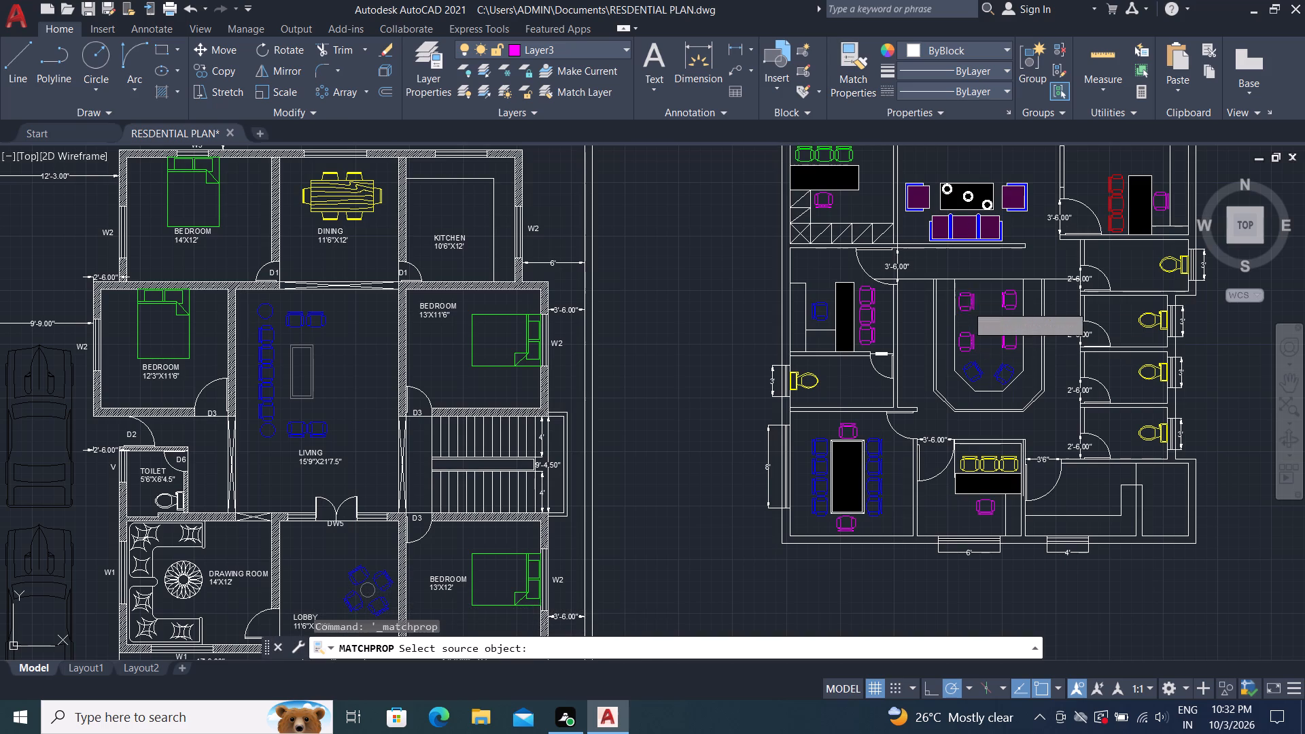
click(977, 364)
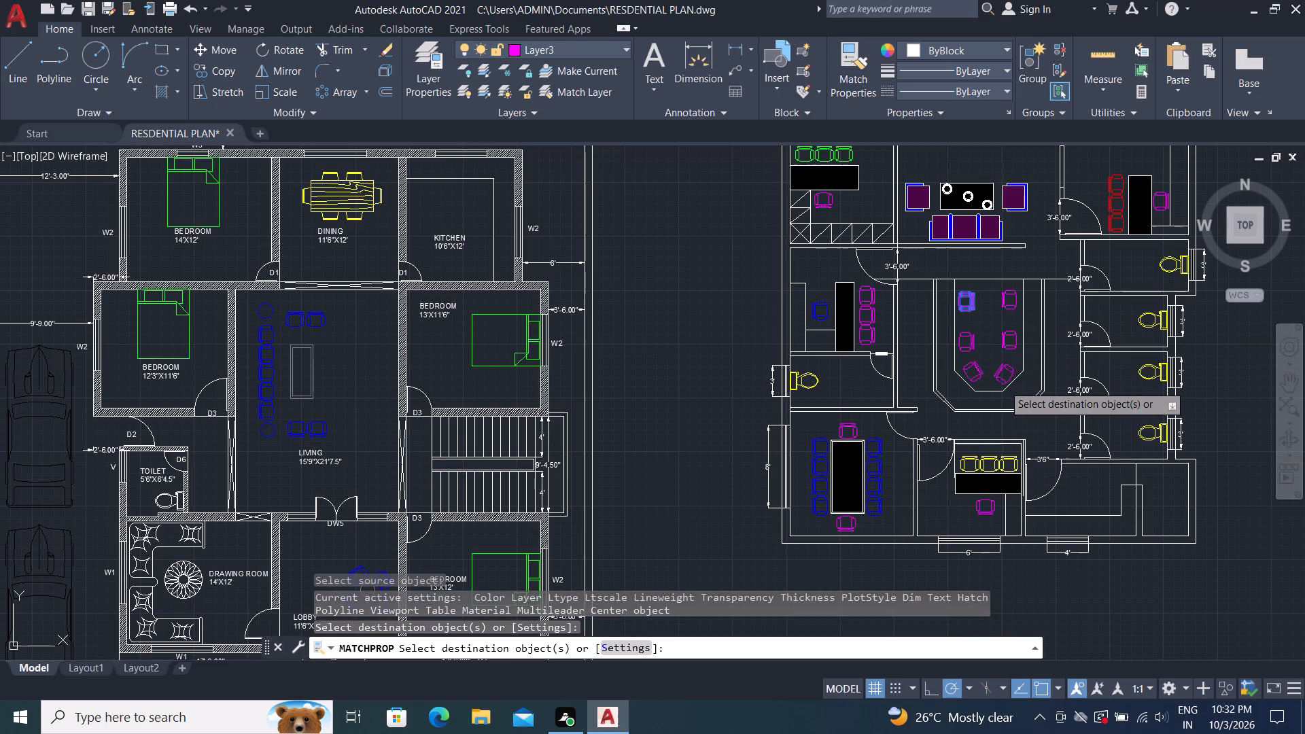
click(1003, 385)
key(Escape)
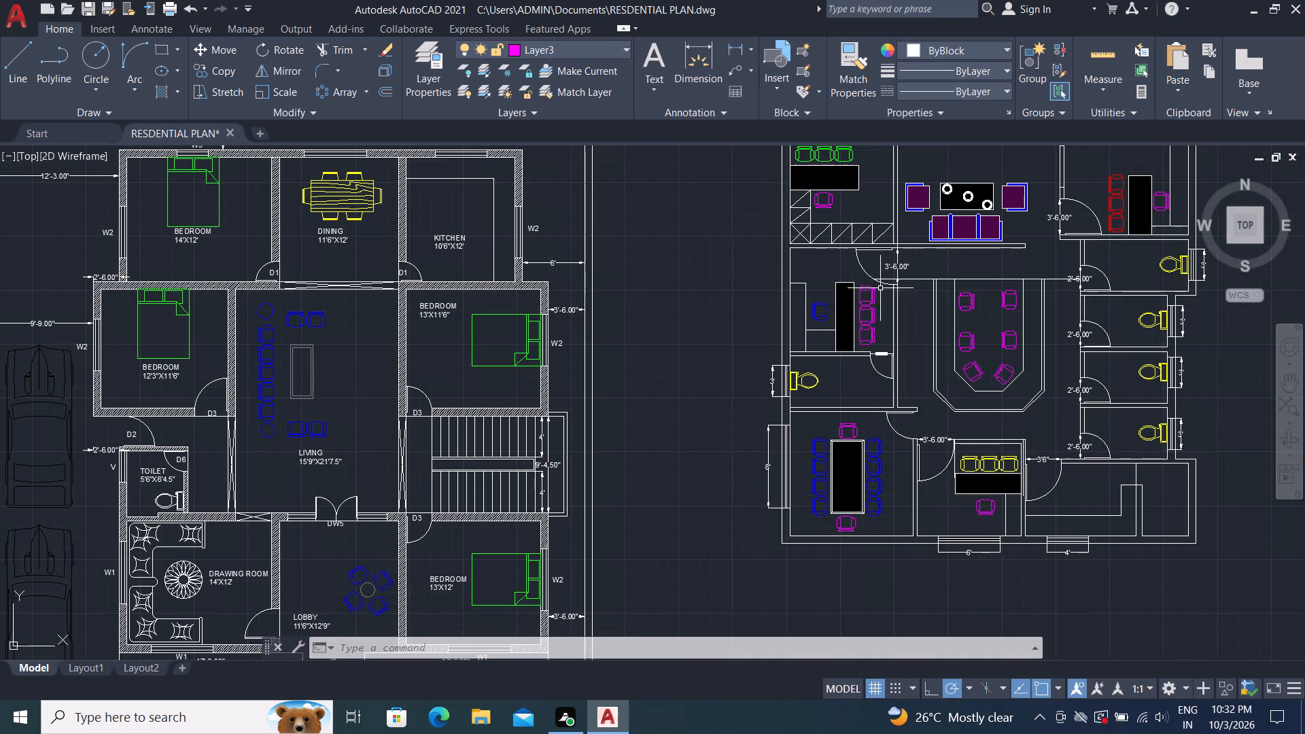
Draw a 5" line across the east wall of the office room with three magenta chairs, just south of its door.
scroll(884, 289, up, 3)
text(l)
key(space)
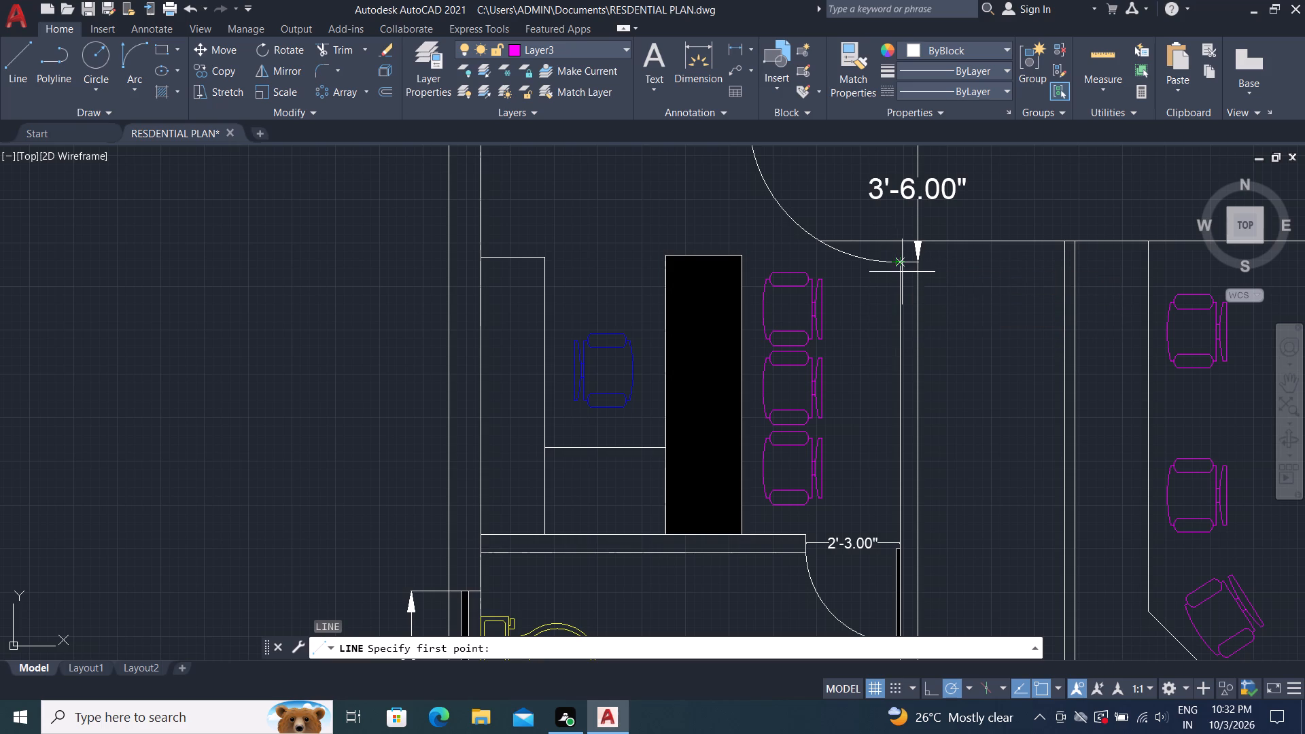
click(903, 321)
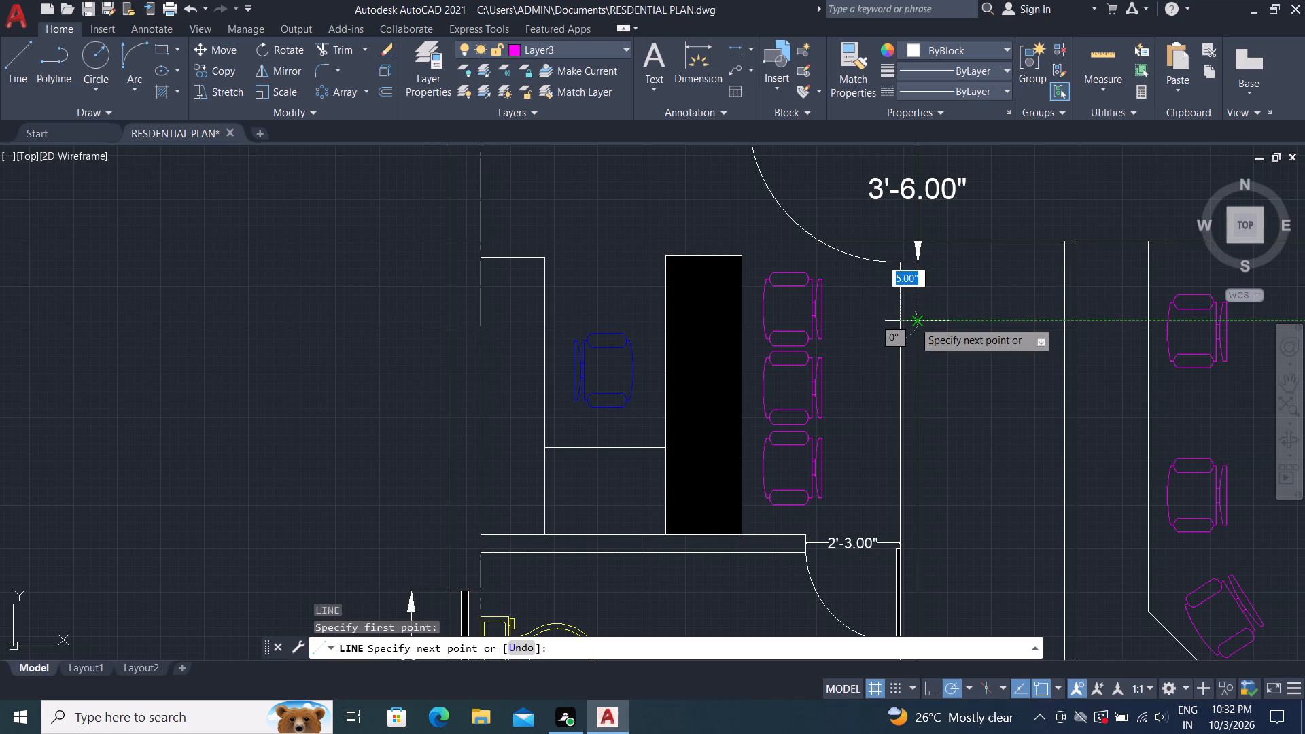
click(913, 321)
key(Escape)
Offset the short line across the office room's east wall 4' to the south.
text(o 4')
key(space)
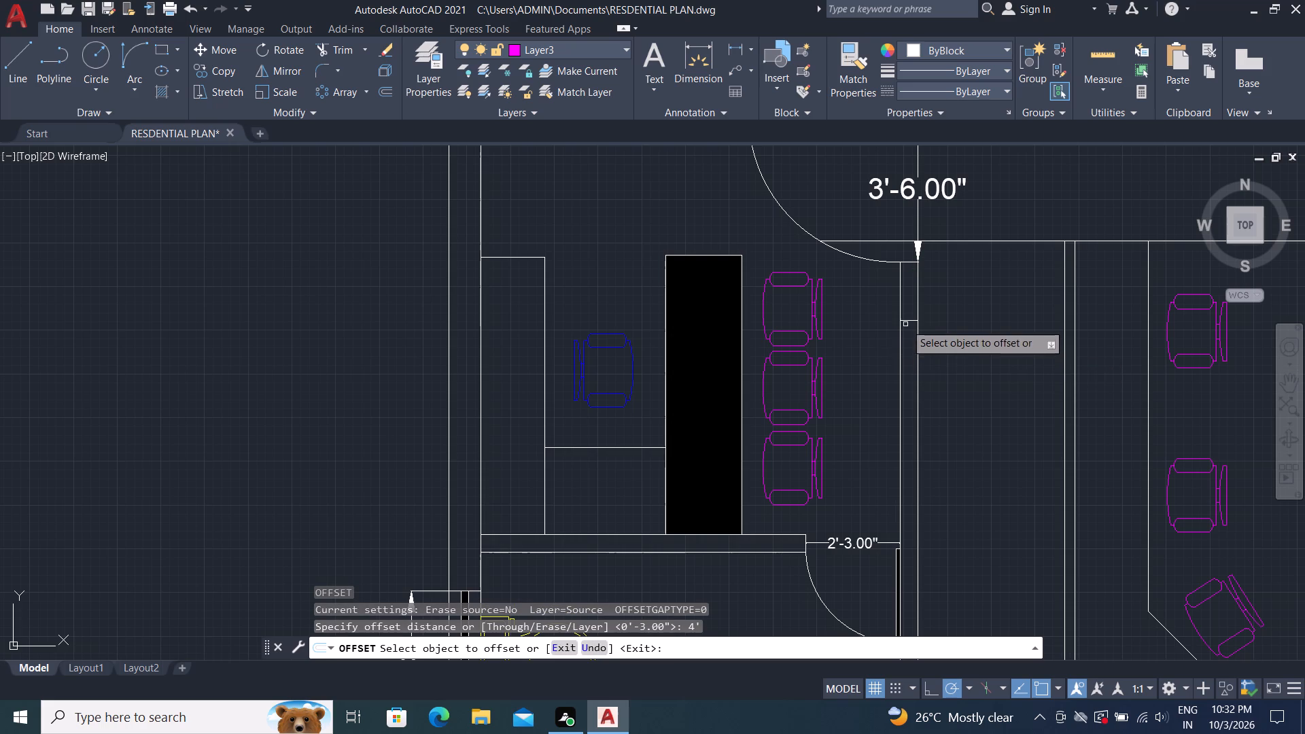
click(906, 321)
click(912, 397)
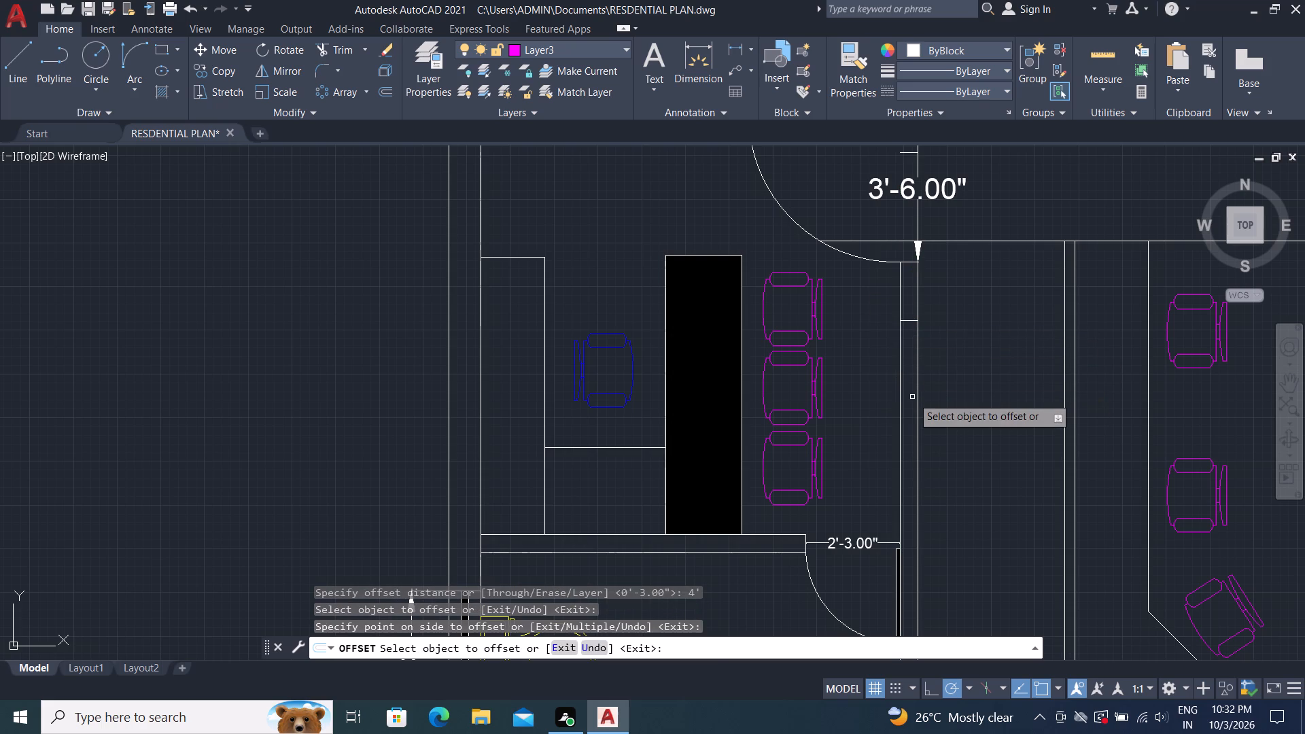
key(Escape)
key(space)
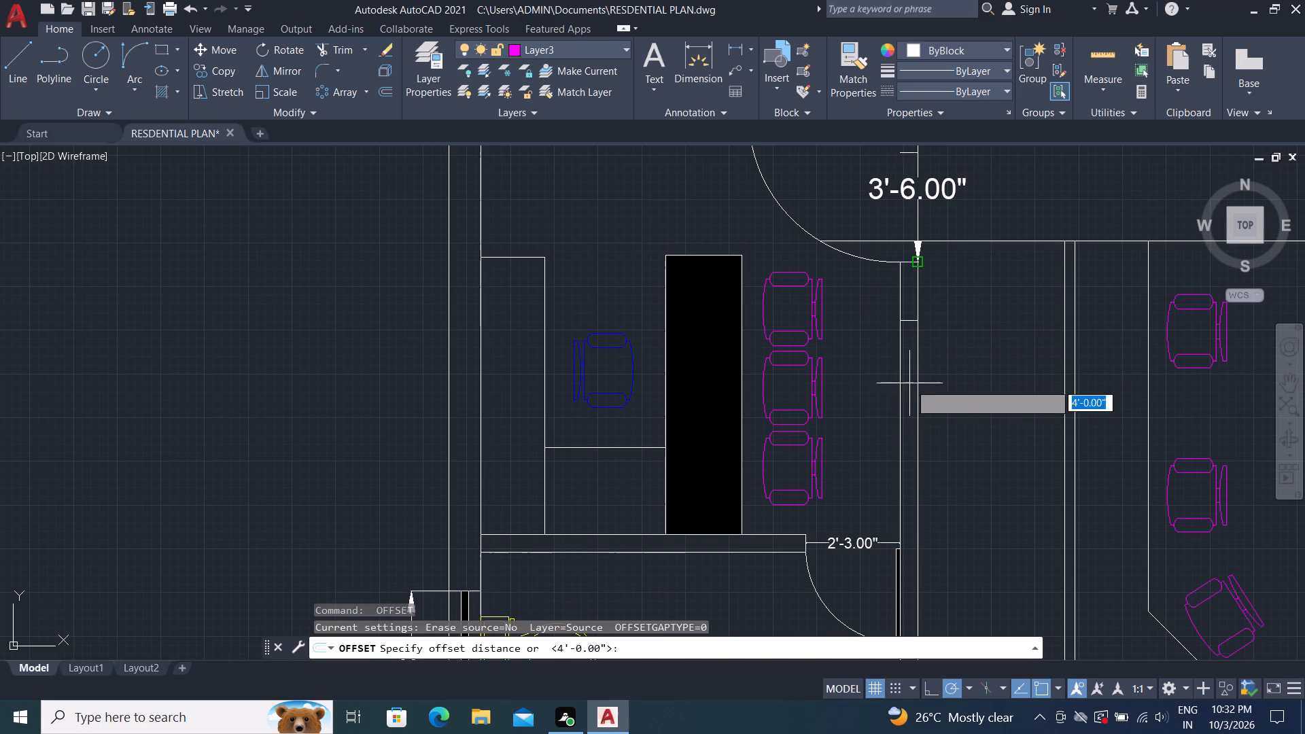
key(space)
click(907, 321)
click(911, 418)
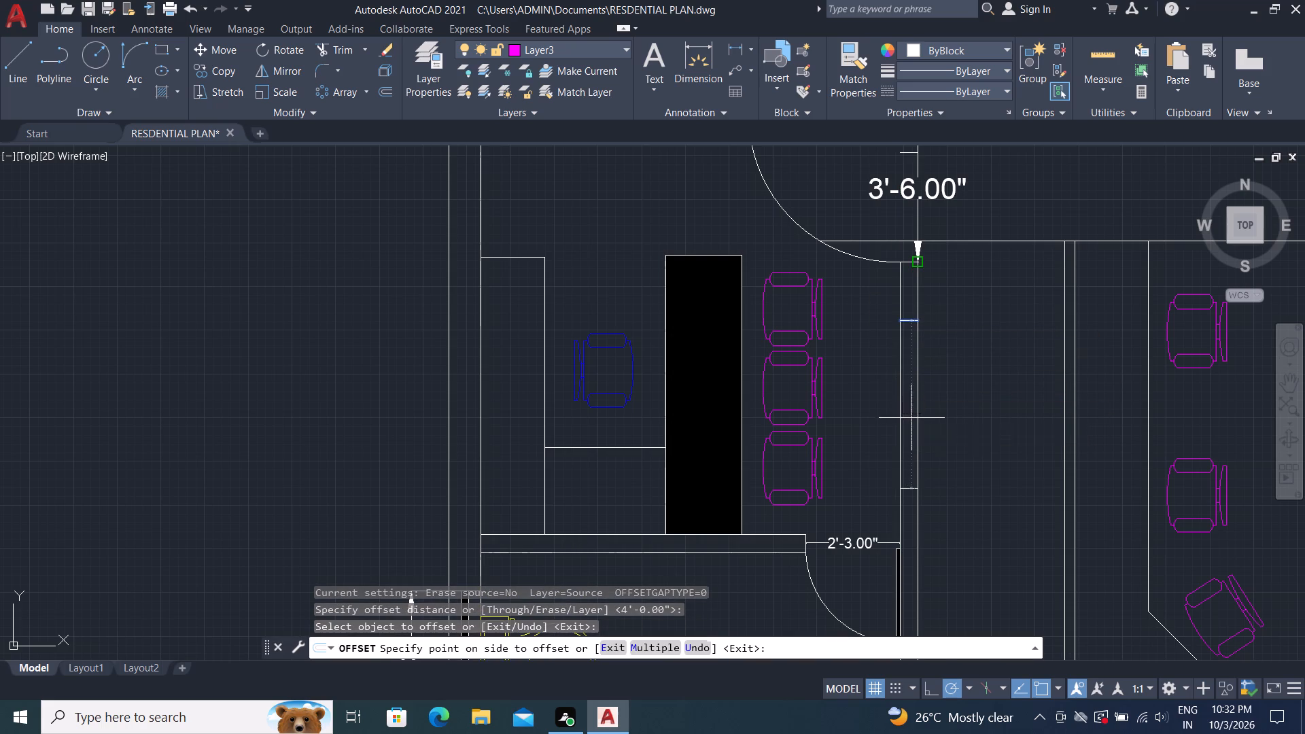
click(910, 321)
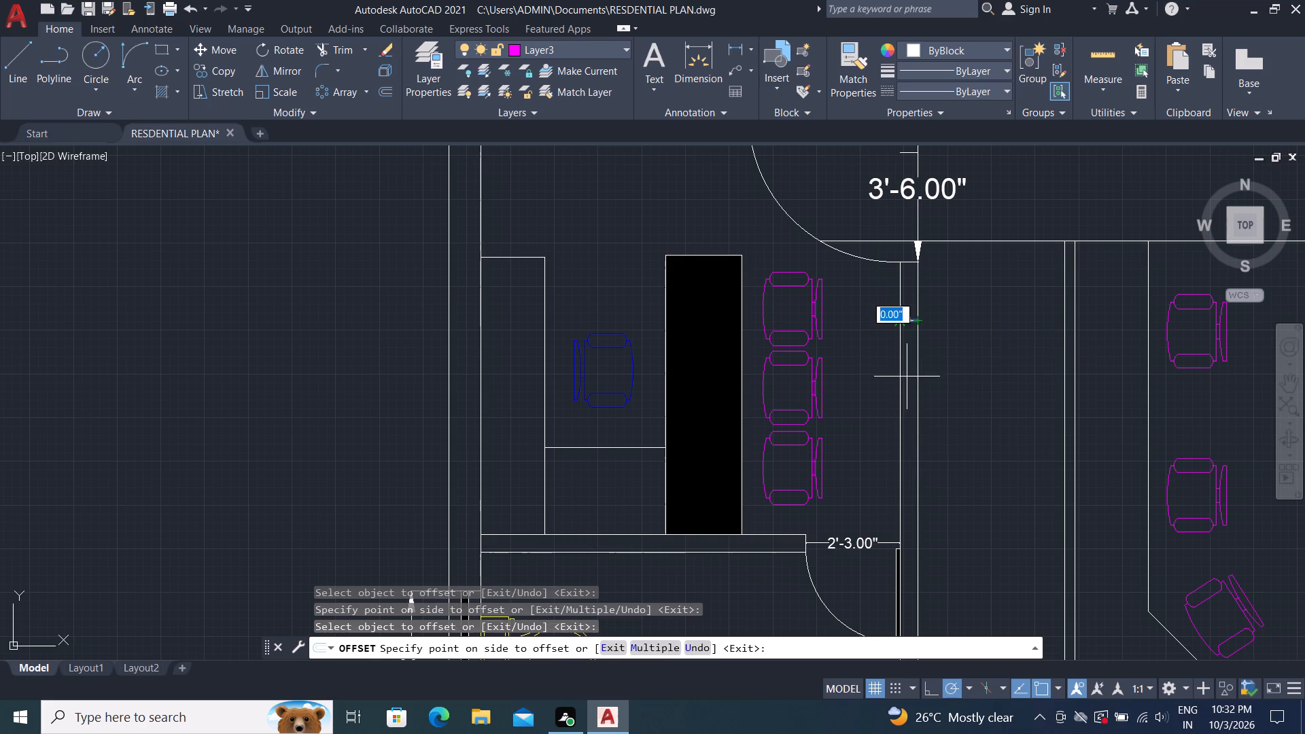
click(906, 437)
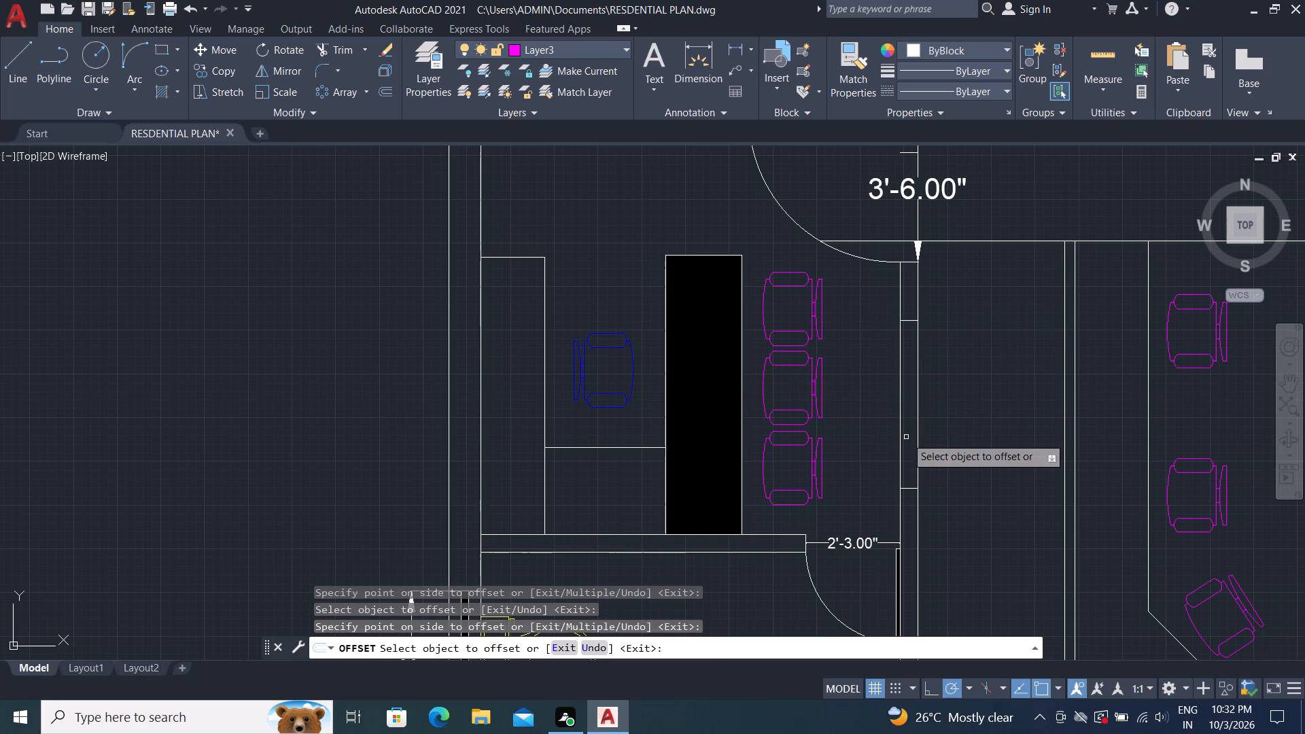
key(Escape)
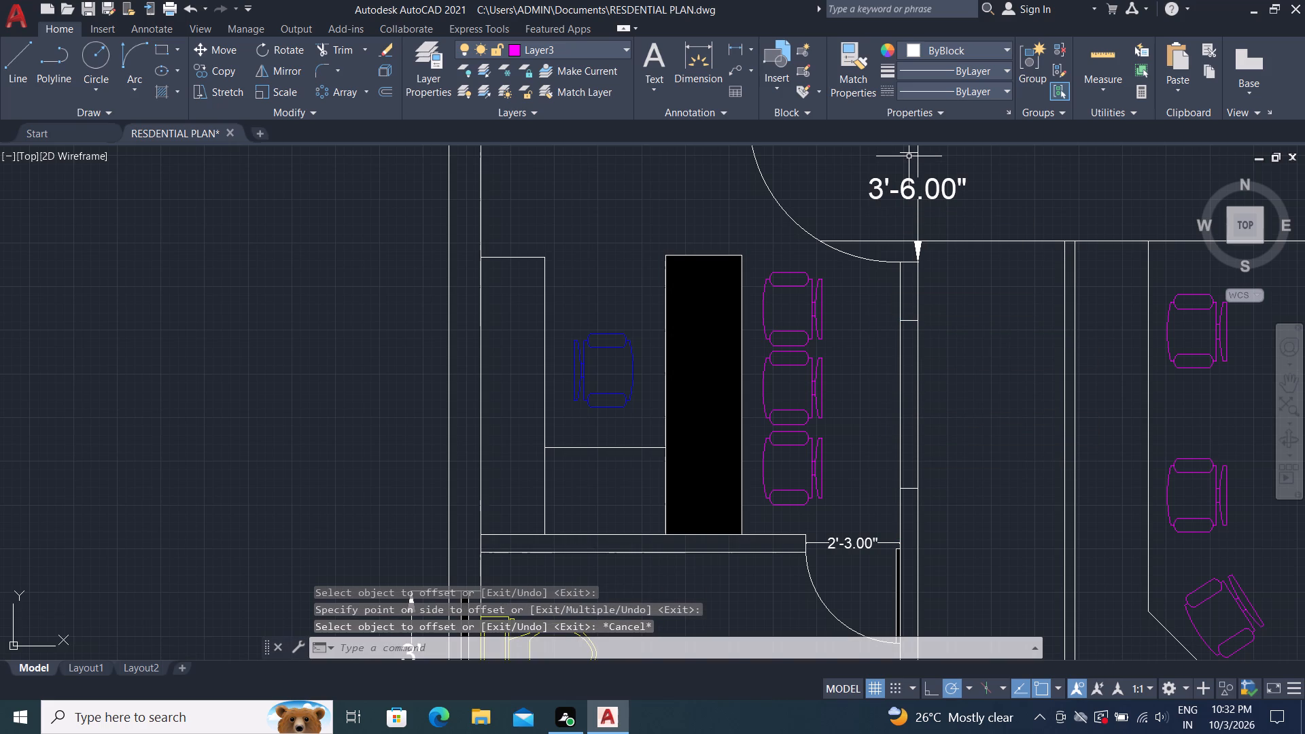
Delete the two stray offset lines north of the office room's door.
click(909, 152)
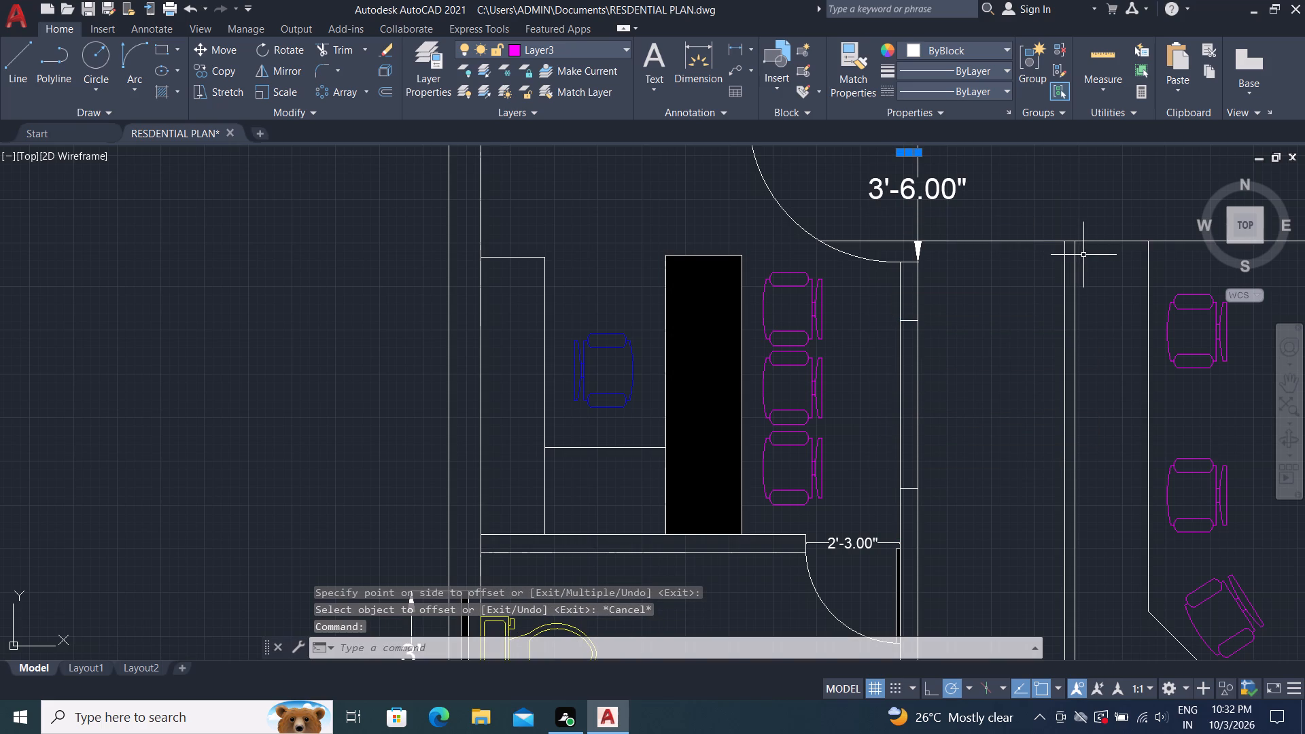
key(Delete)
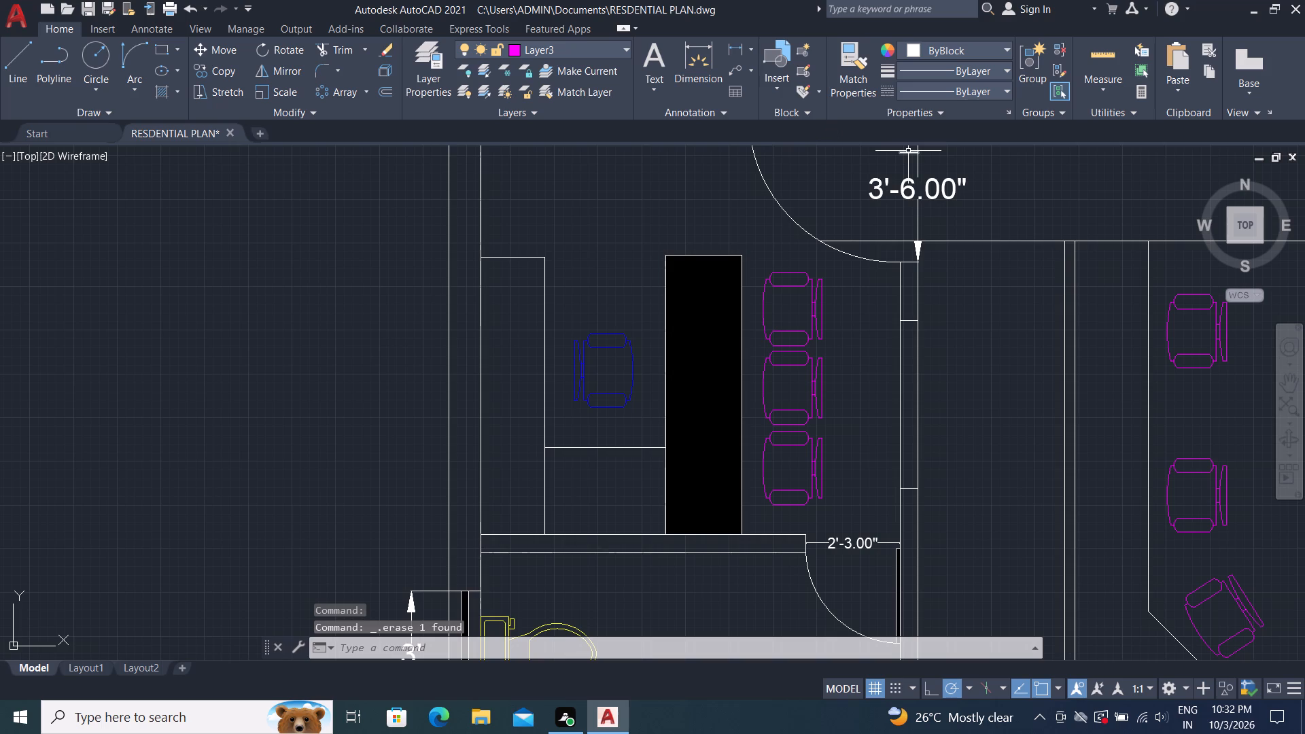
click(908, 154)
key(Delete)
Draw a 4' window centre line joining the midpoints of the two short lines across the office room's east wall.
key(l)
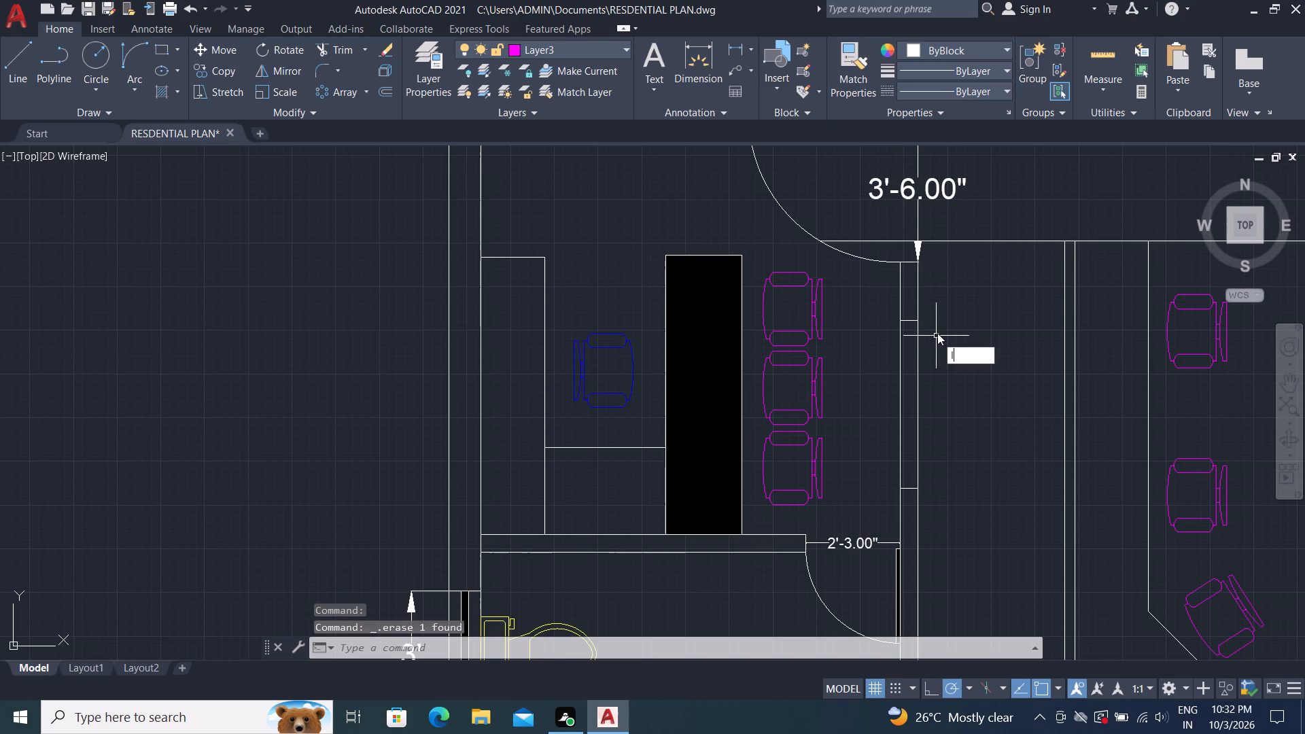
key(space)
scroll(907, 321, up, 1)
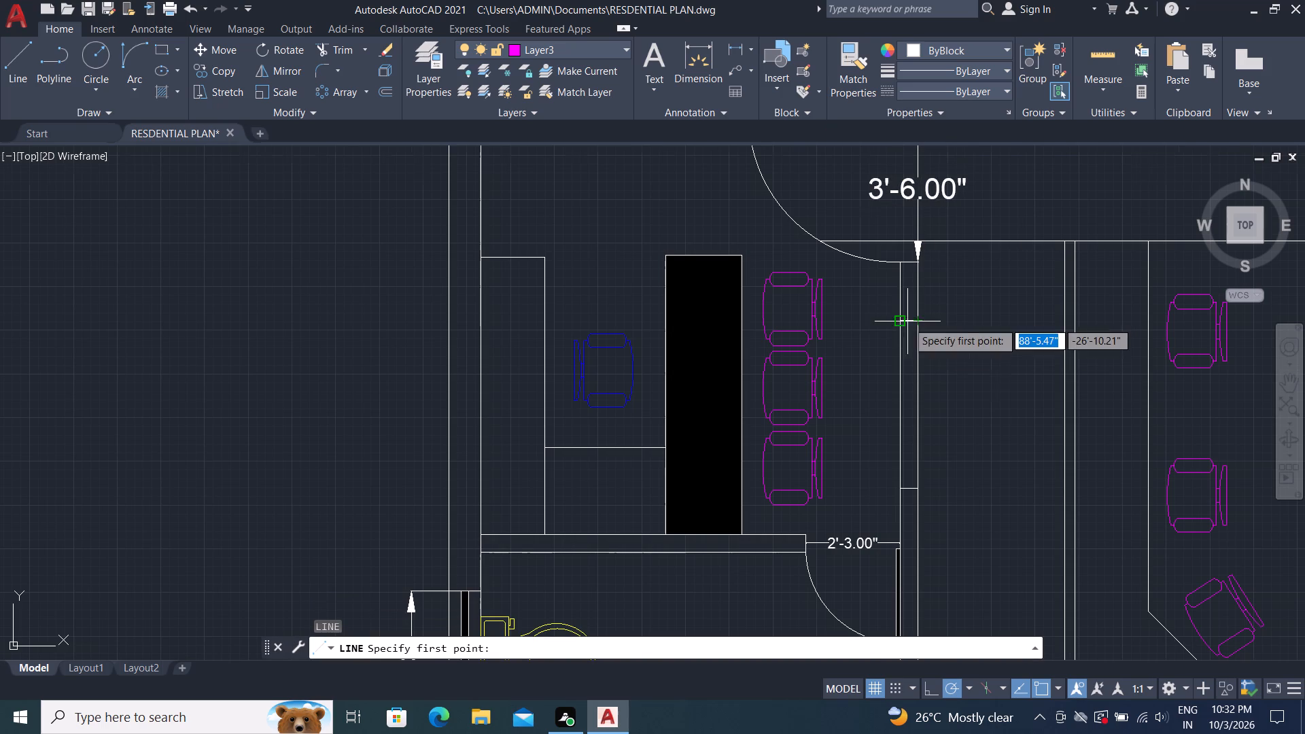
scroll(907, 321, up, 2)
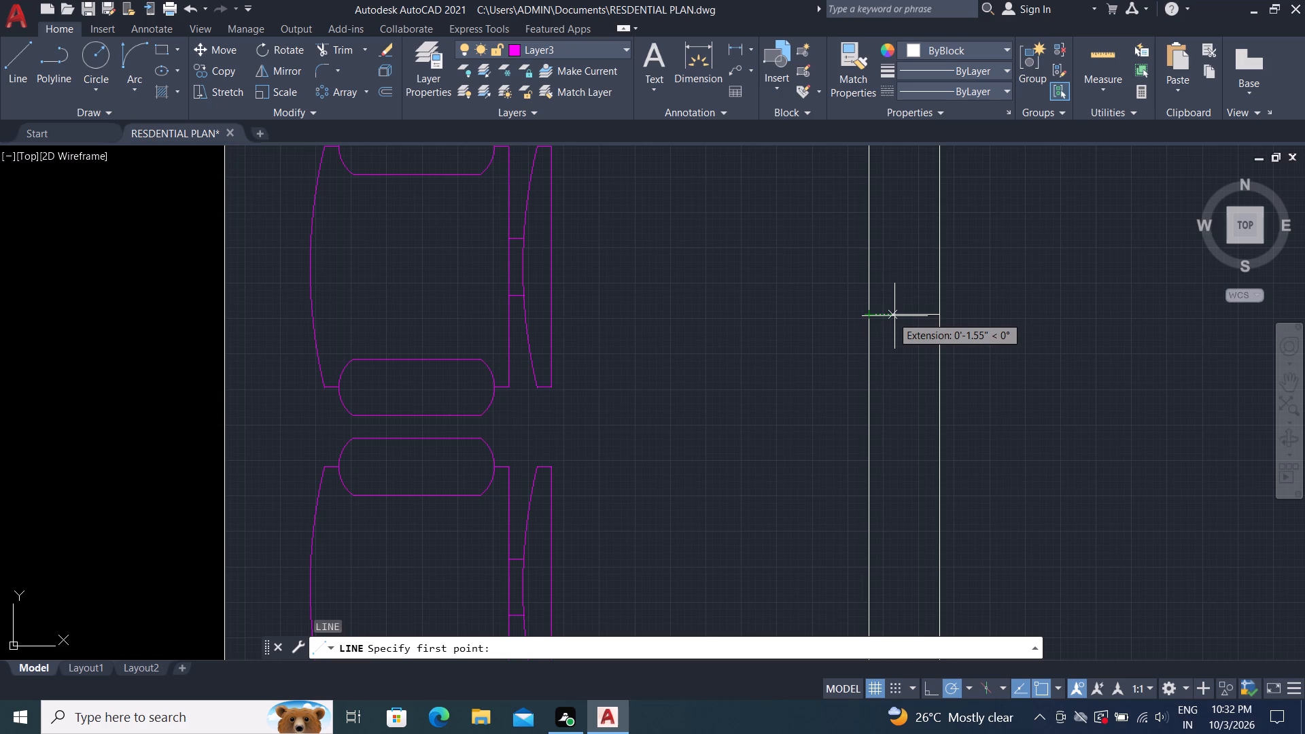
click(903, 315)
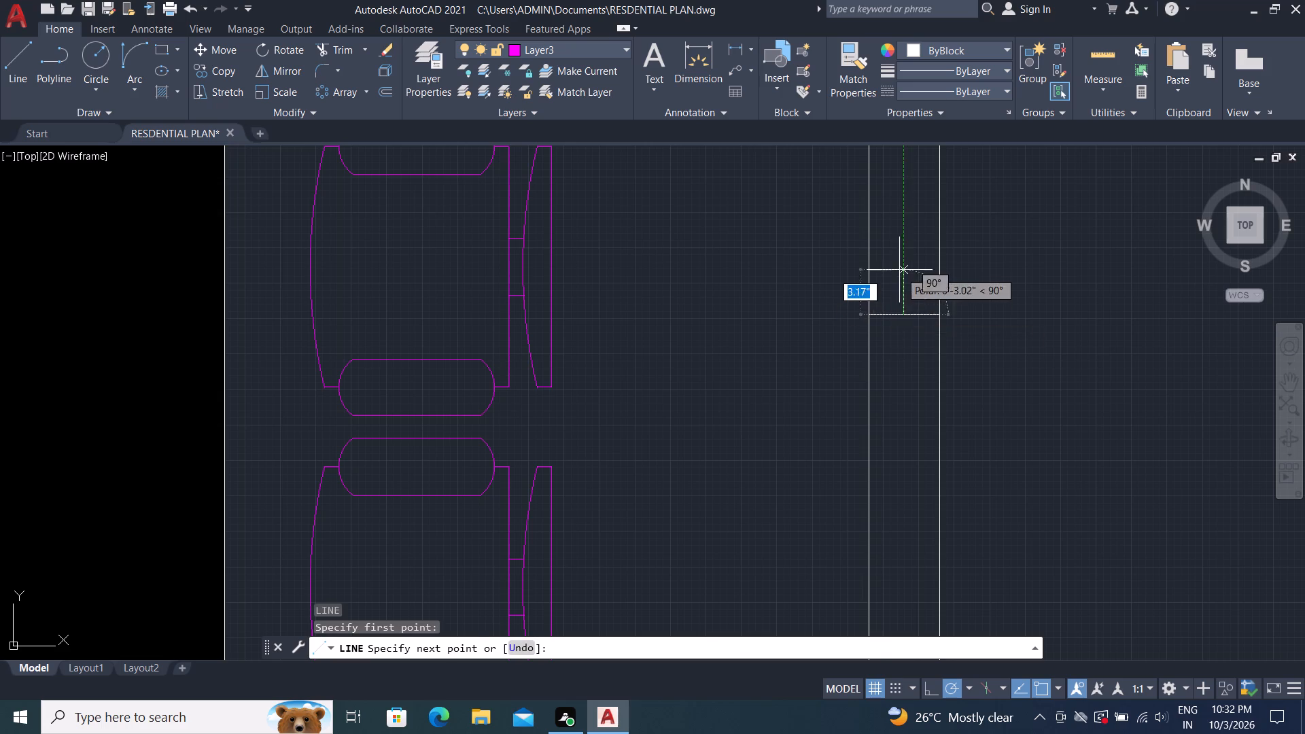
scroll(900, 270, down, 2)
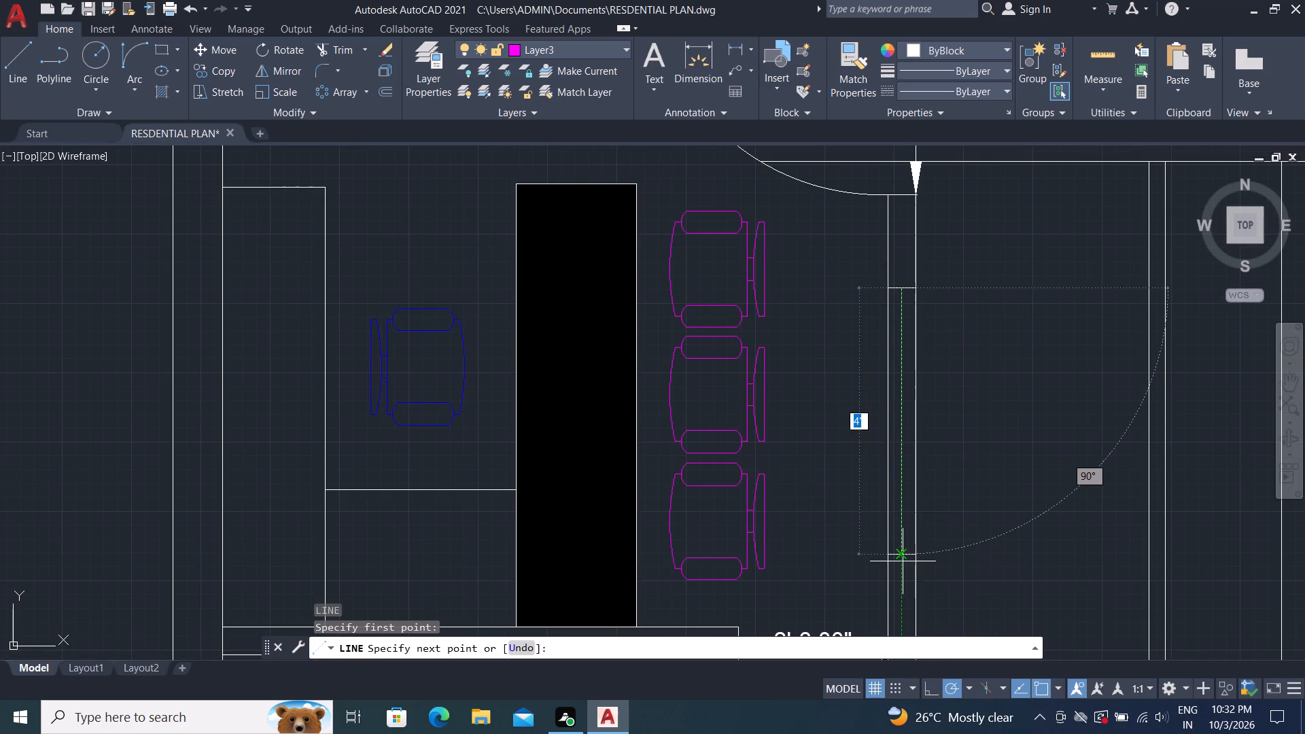
click(904, 553)
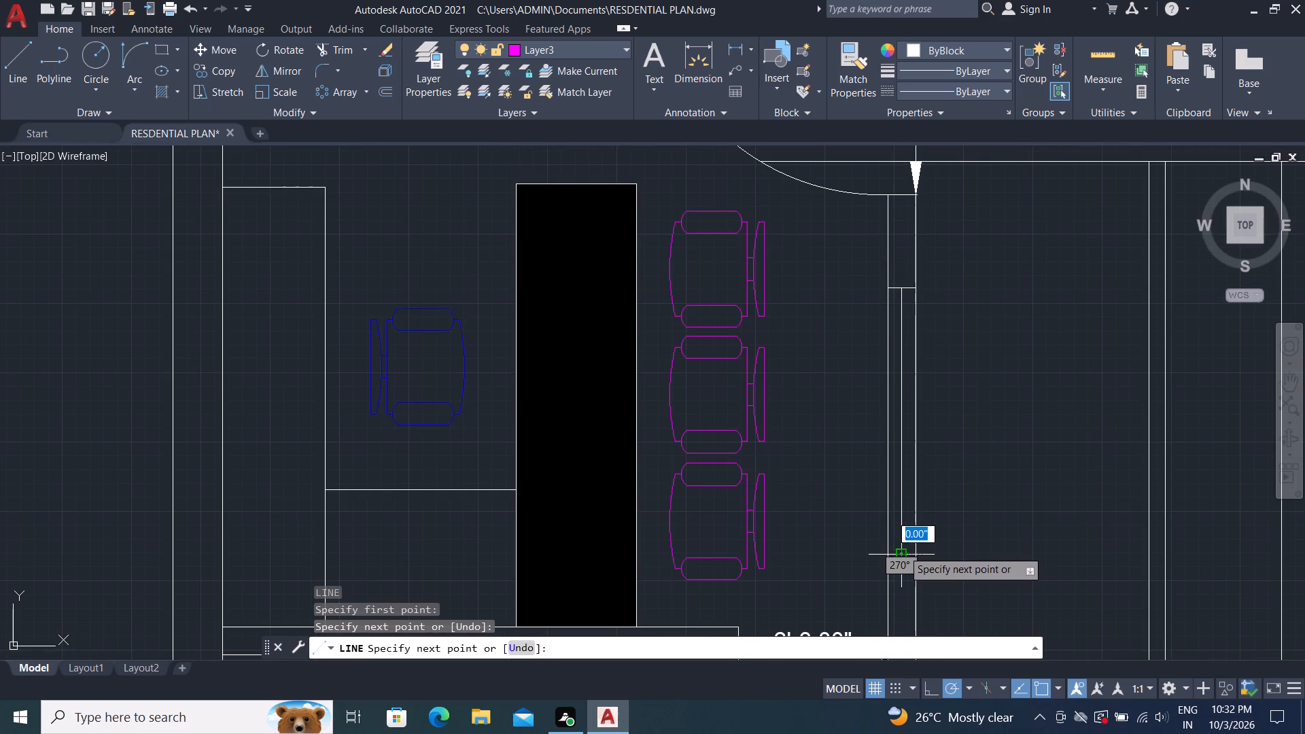
key(Escape)
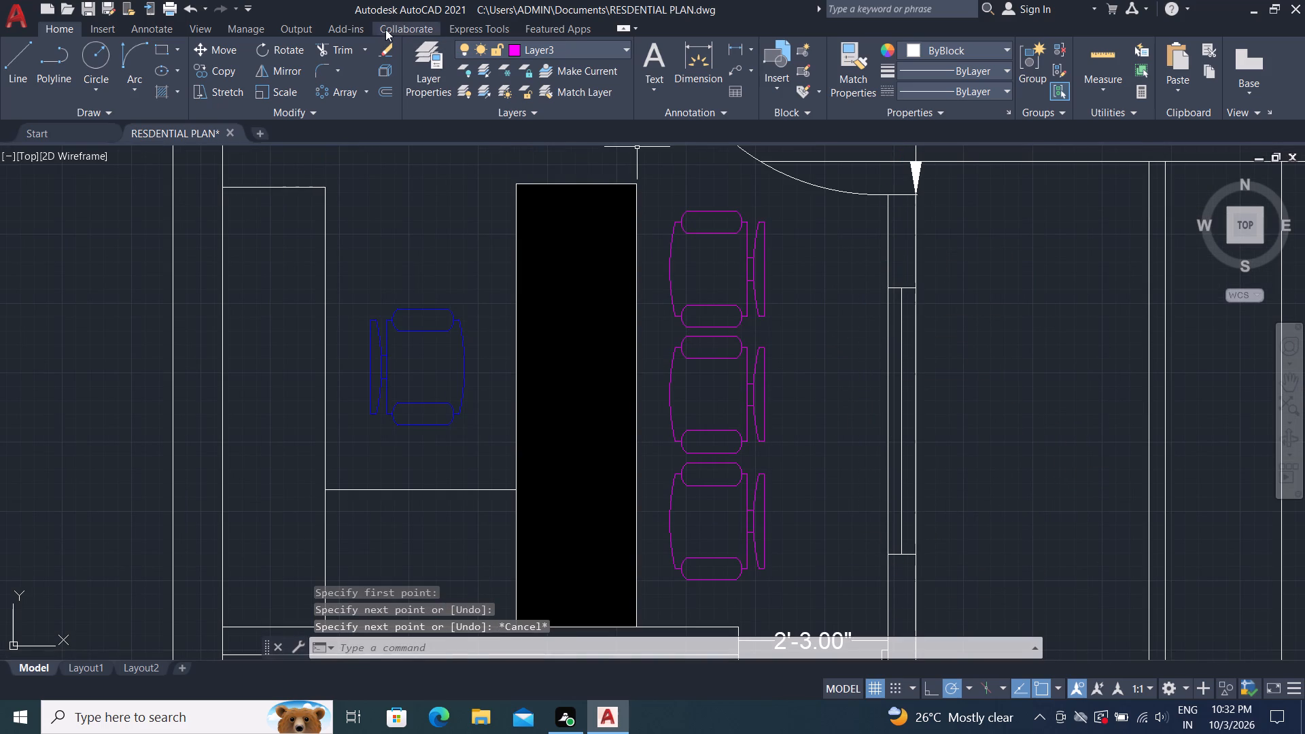
Add a vertical linear dimension along the window's full length on the corridor side of the wall.
click(737, 43)
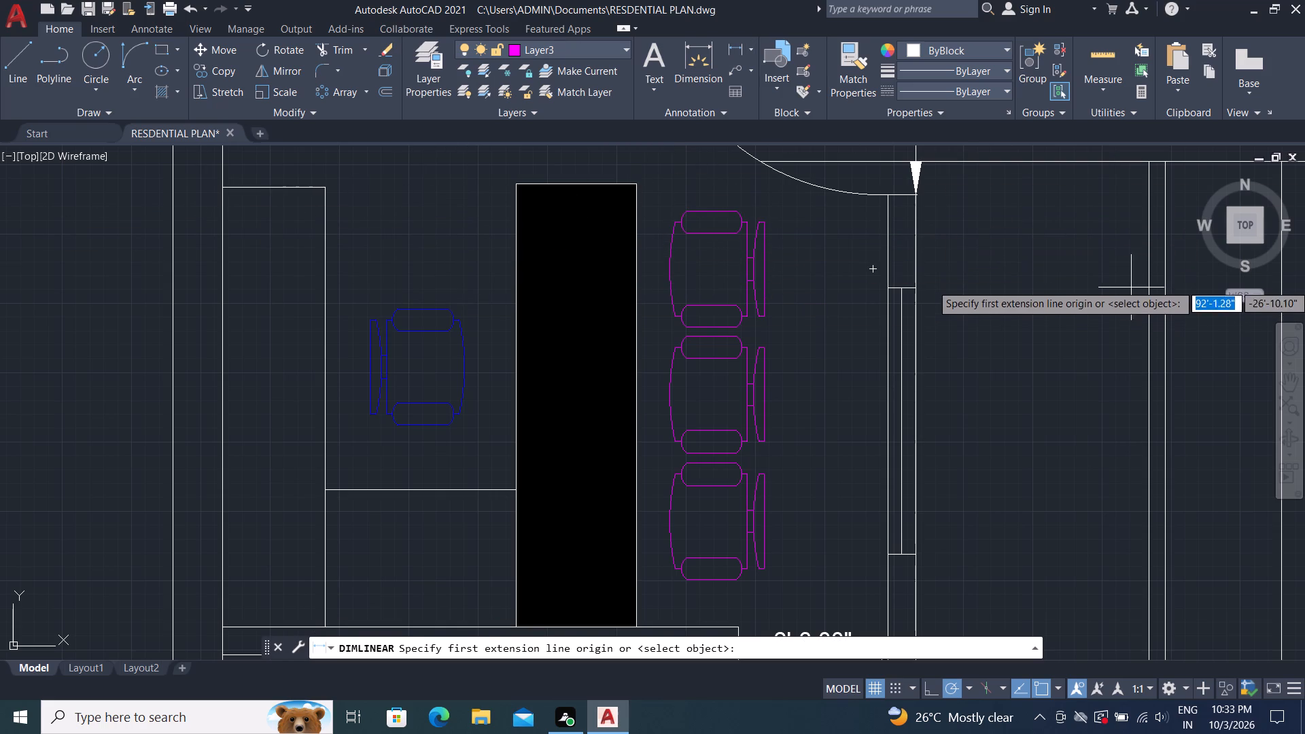
click(916, 287)
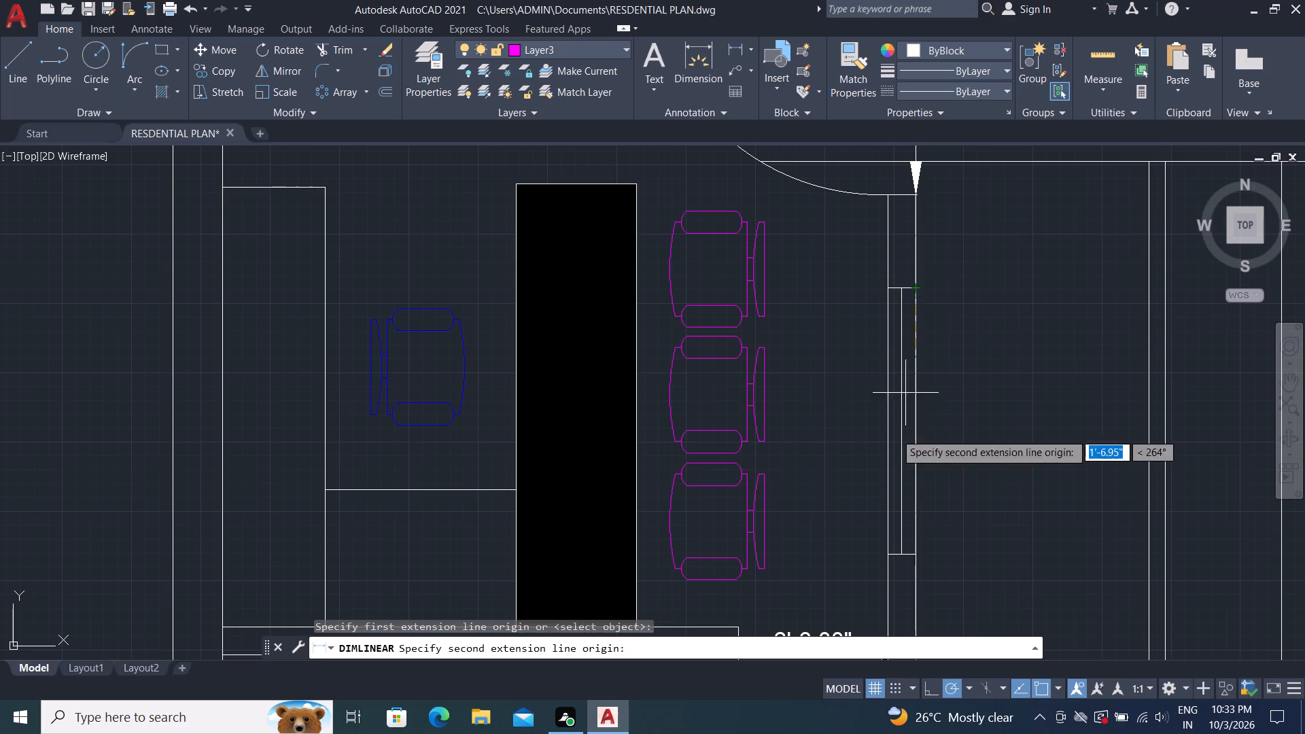
click(916, 557)
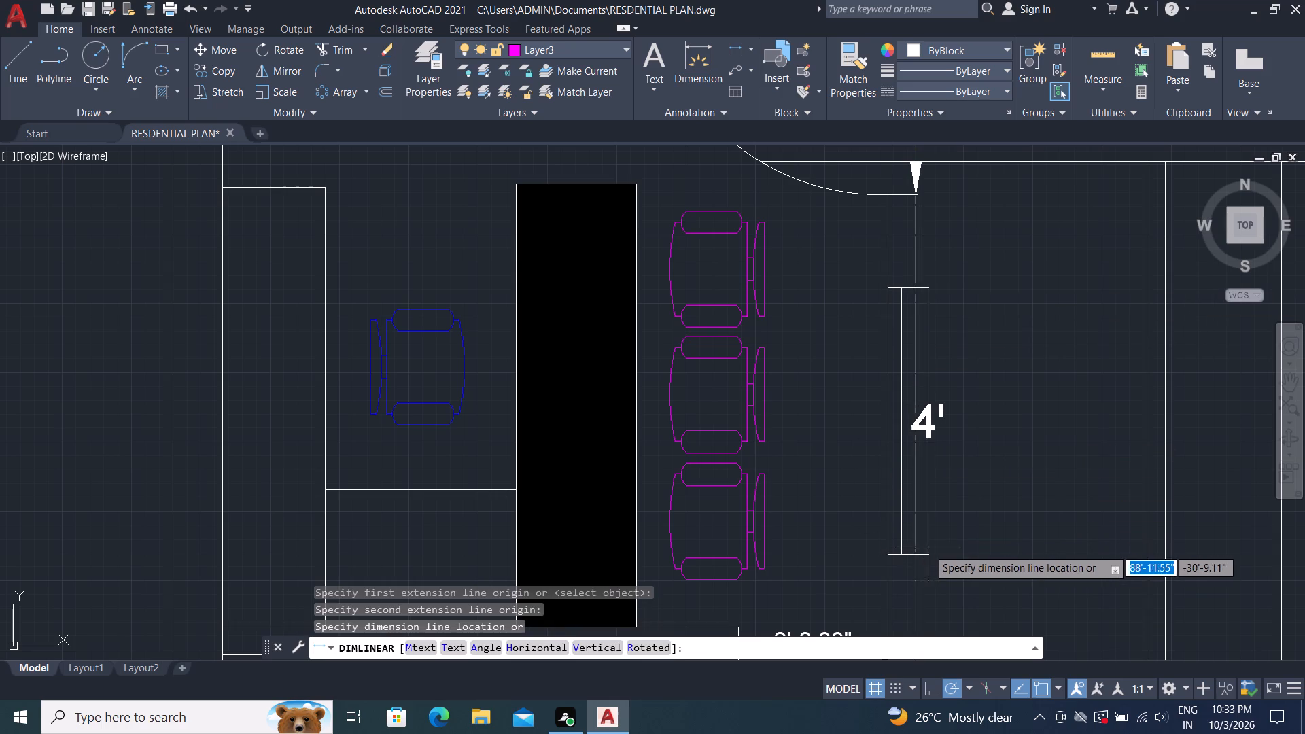
click(935, 547)
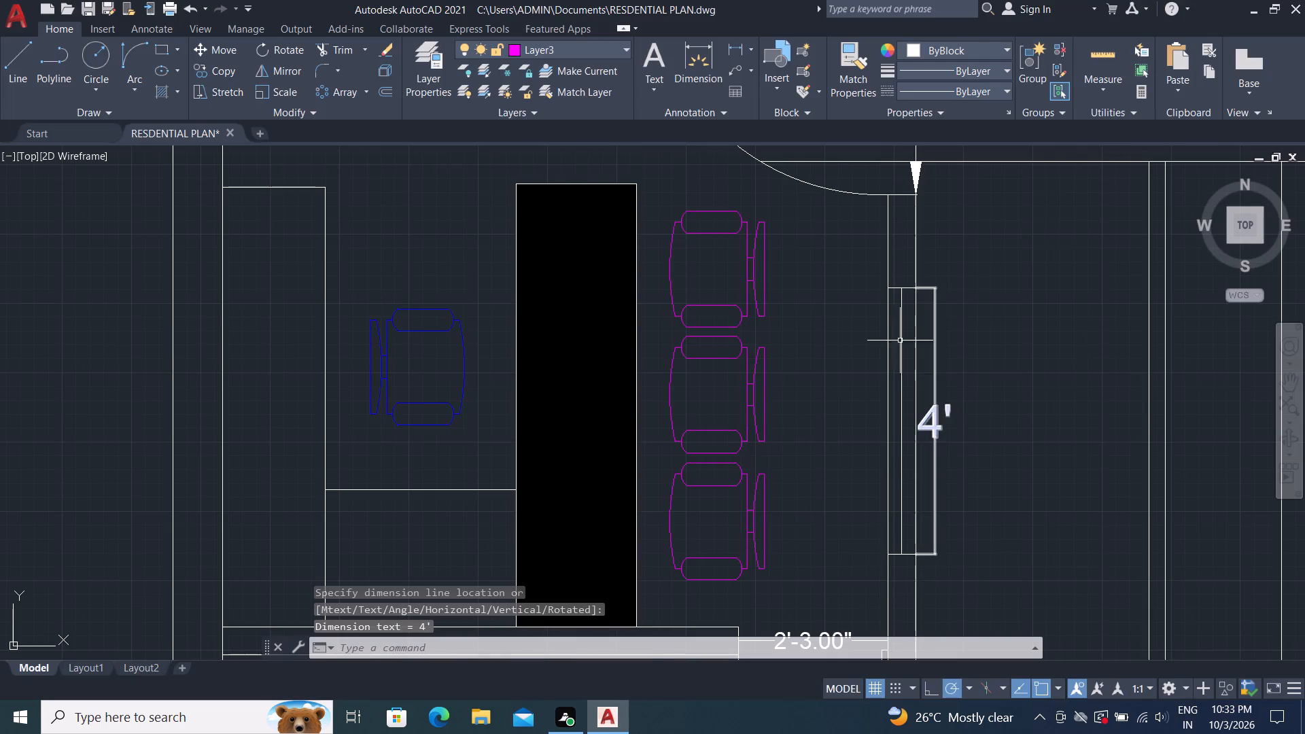
Select the new window dimension on the office room's east wall.
click(935, 394)
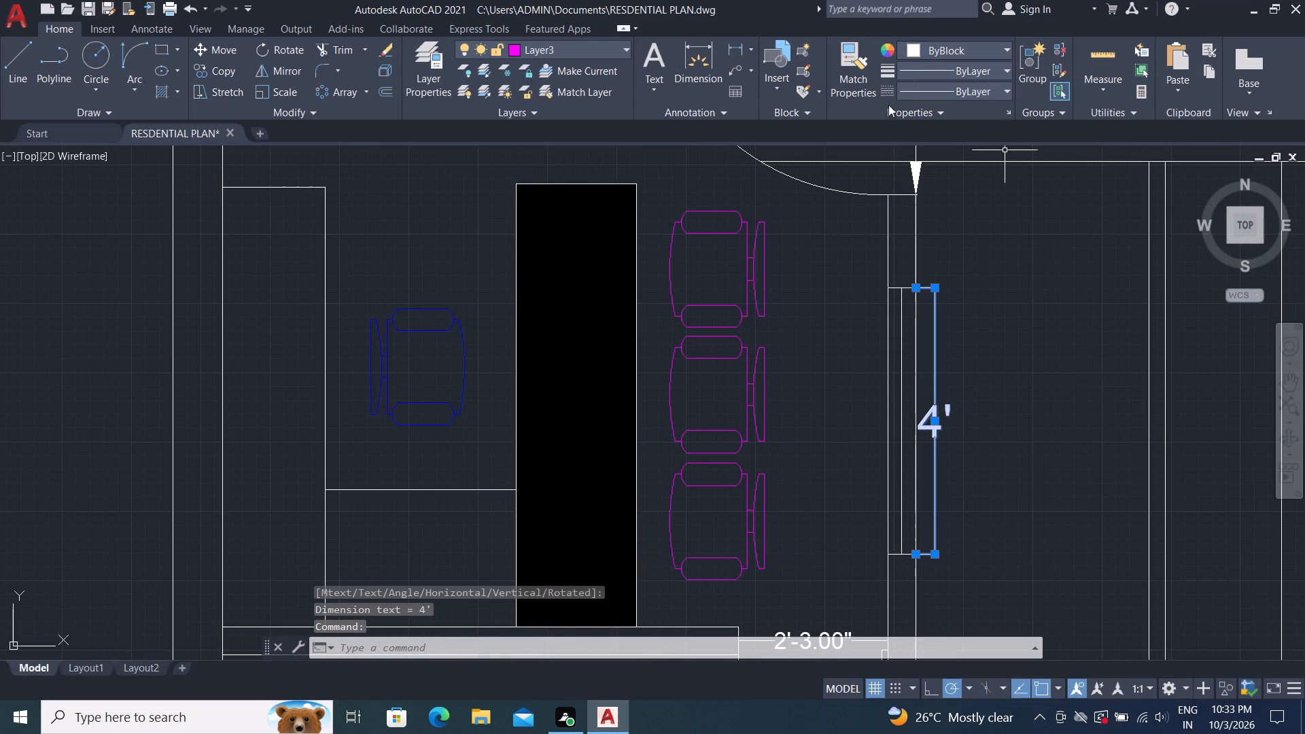
scroll(1106, 330, down, 4)
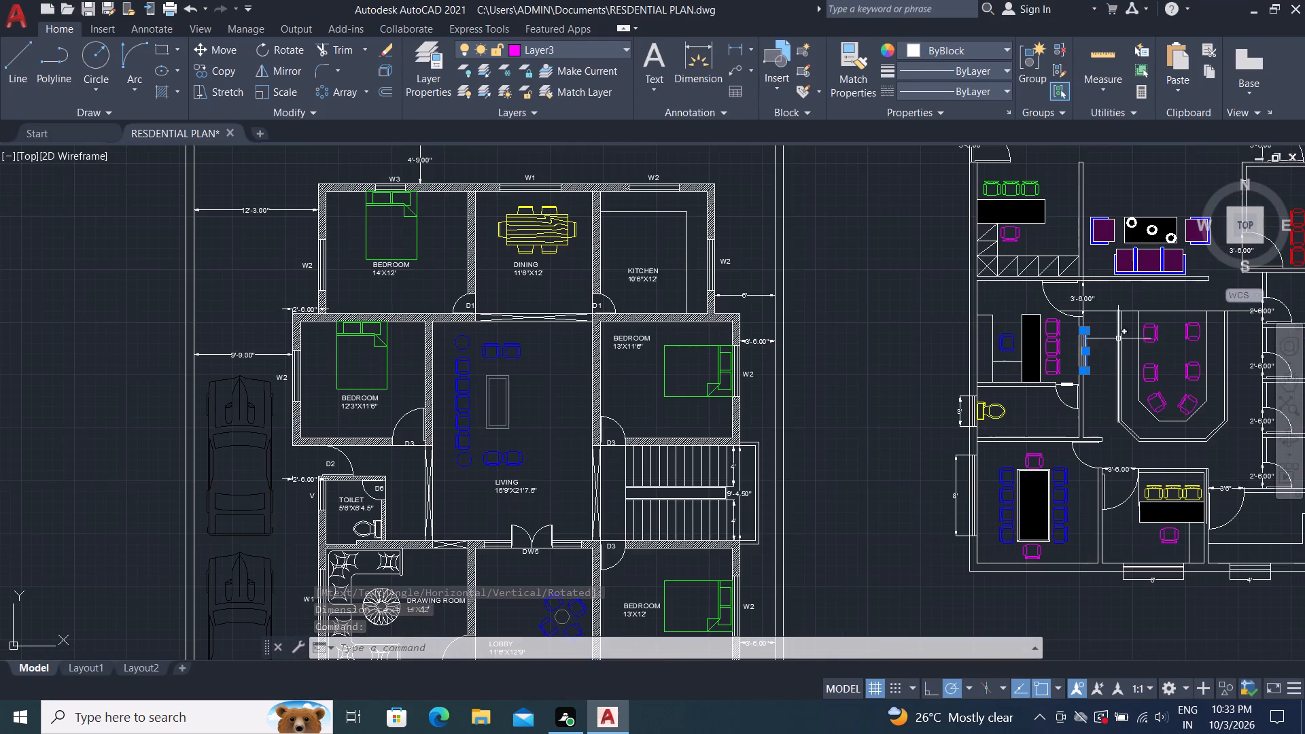
scroll(1116, 332, down, 2)
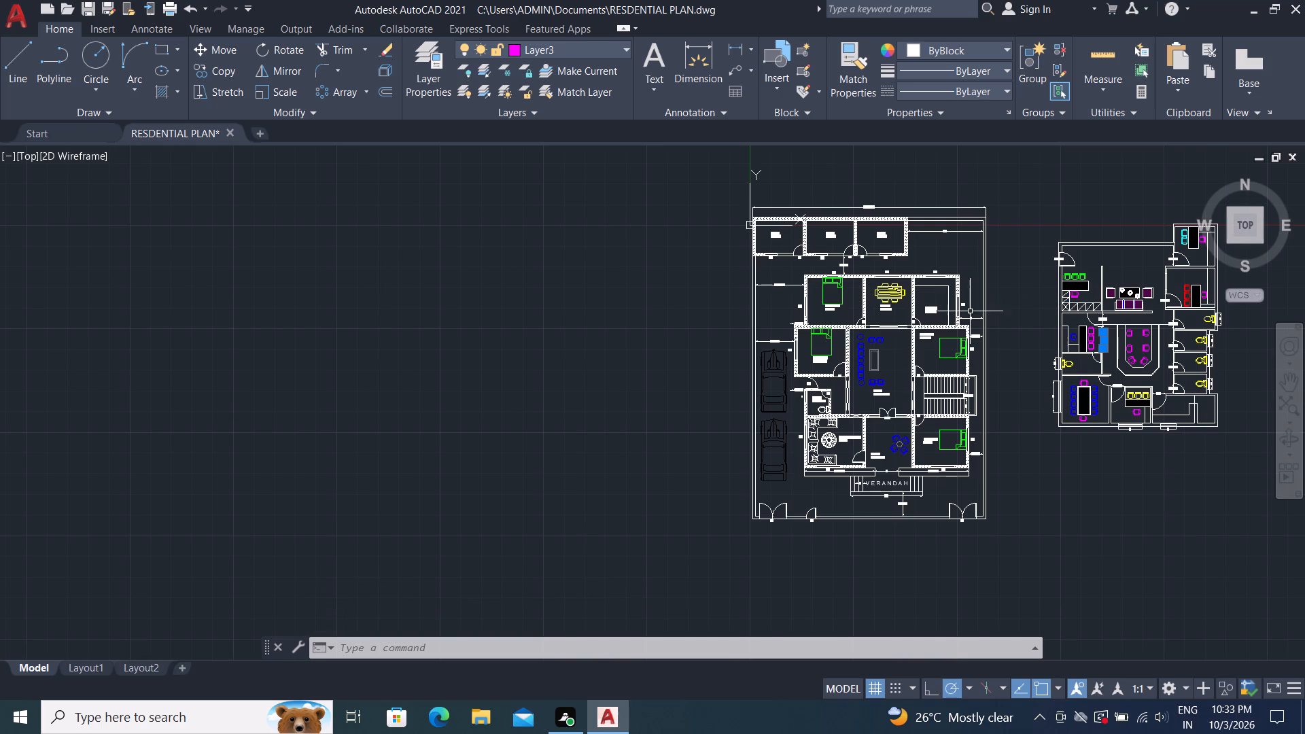
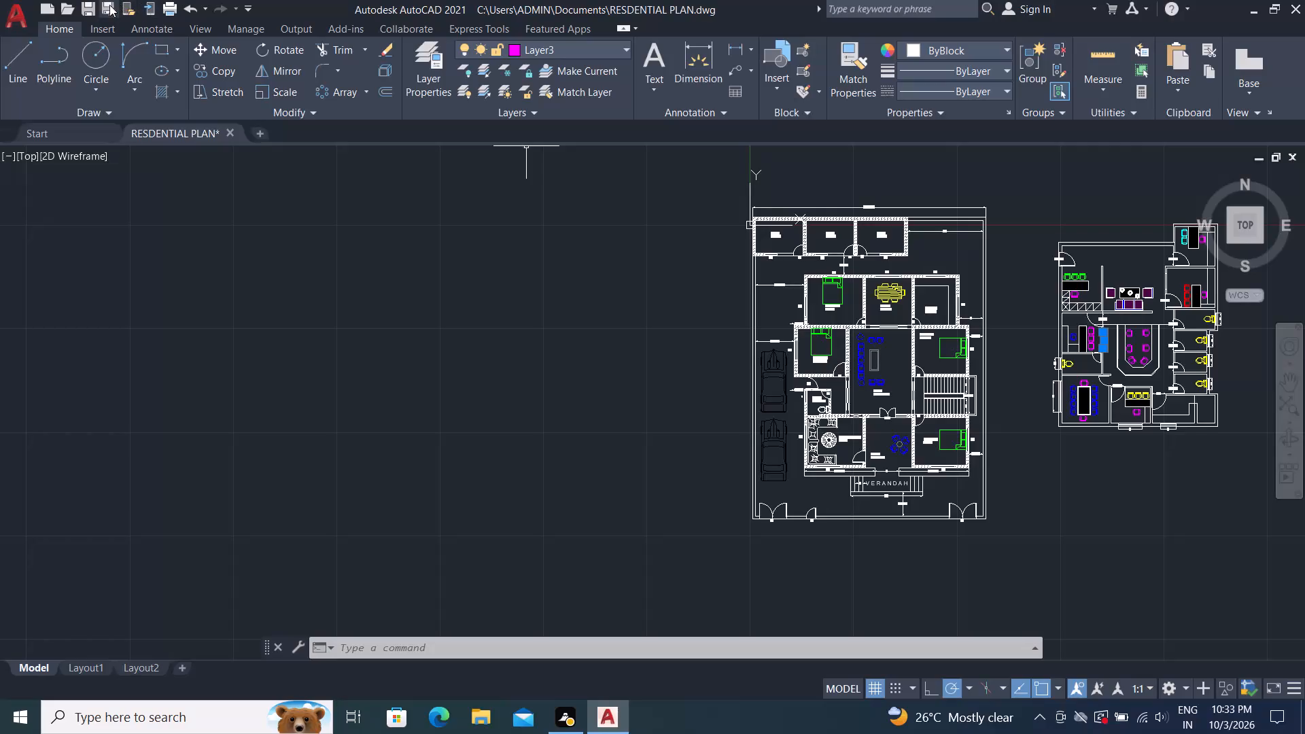
Save the drawing as RESDENTIAL PLAN in the Documents folder in AutoCAD 2018 format, replacing the existing file.
click(109, 5)
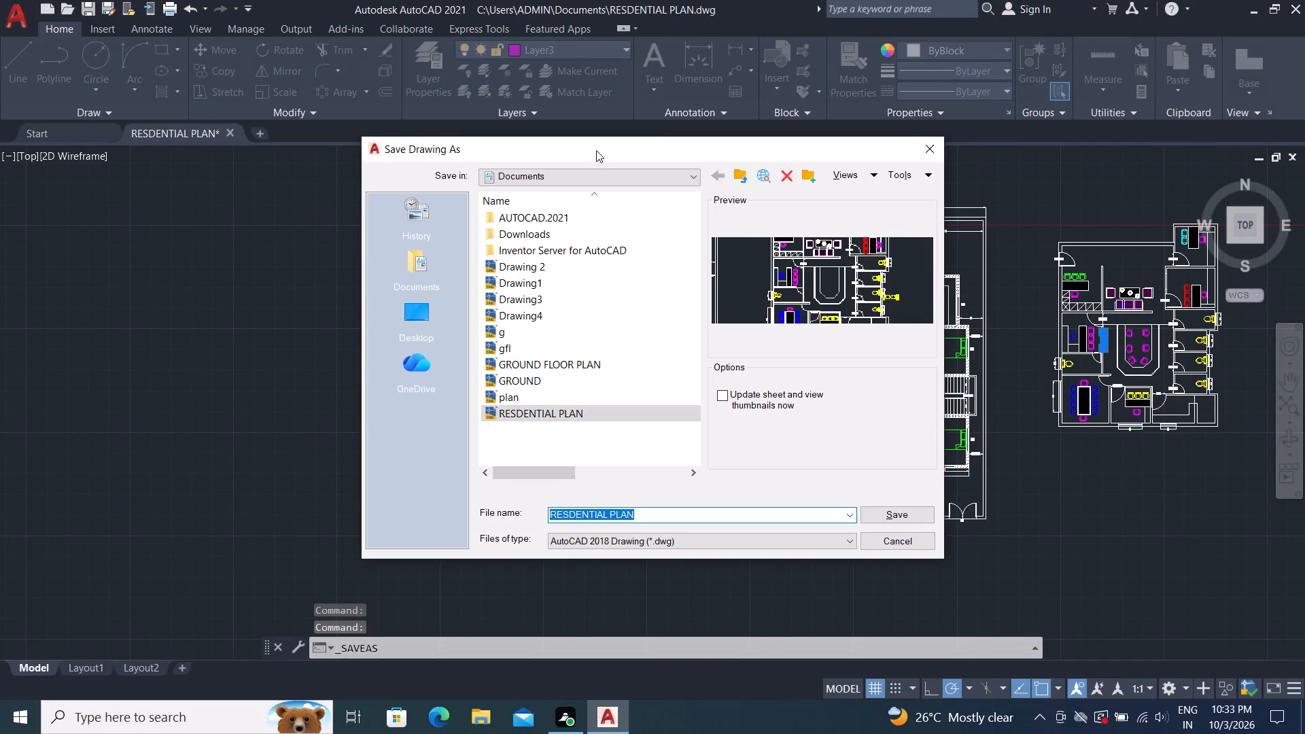
click(899, 512)
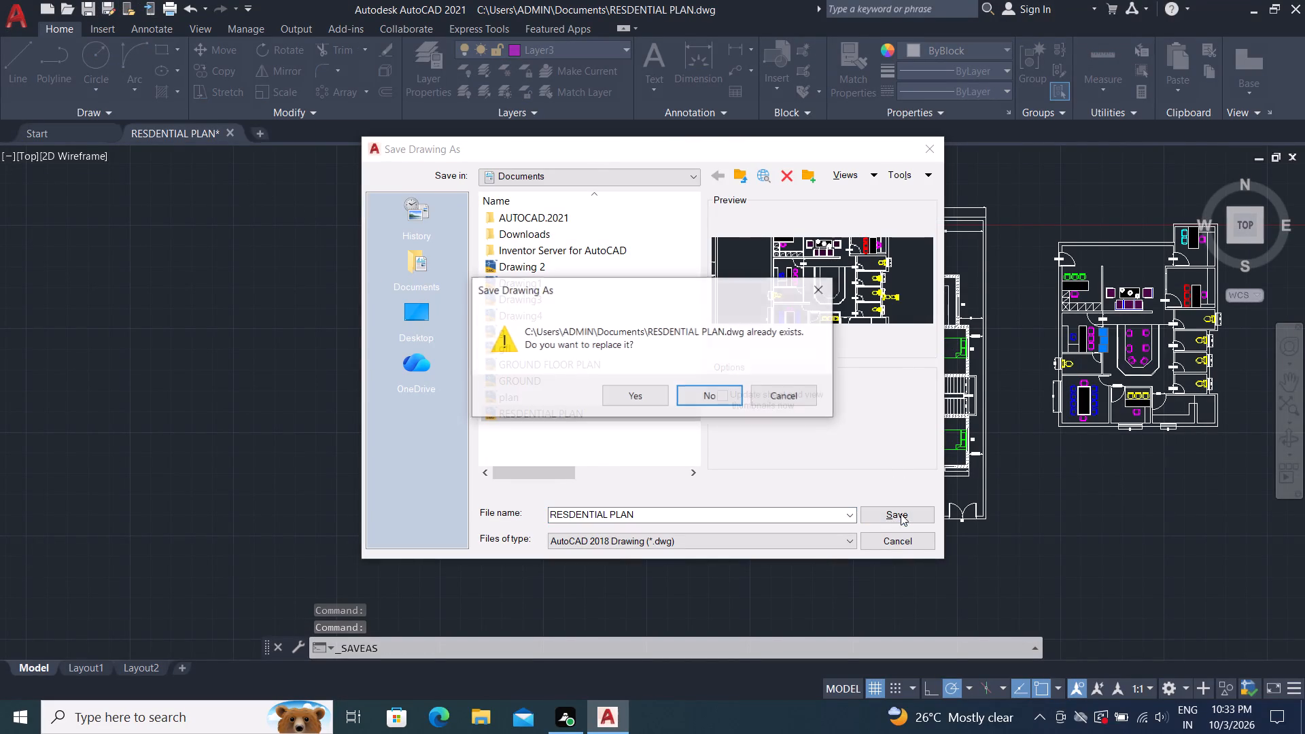
click(652, 389)
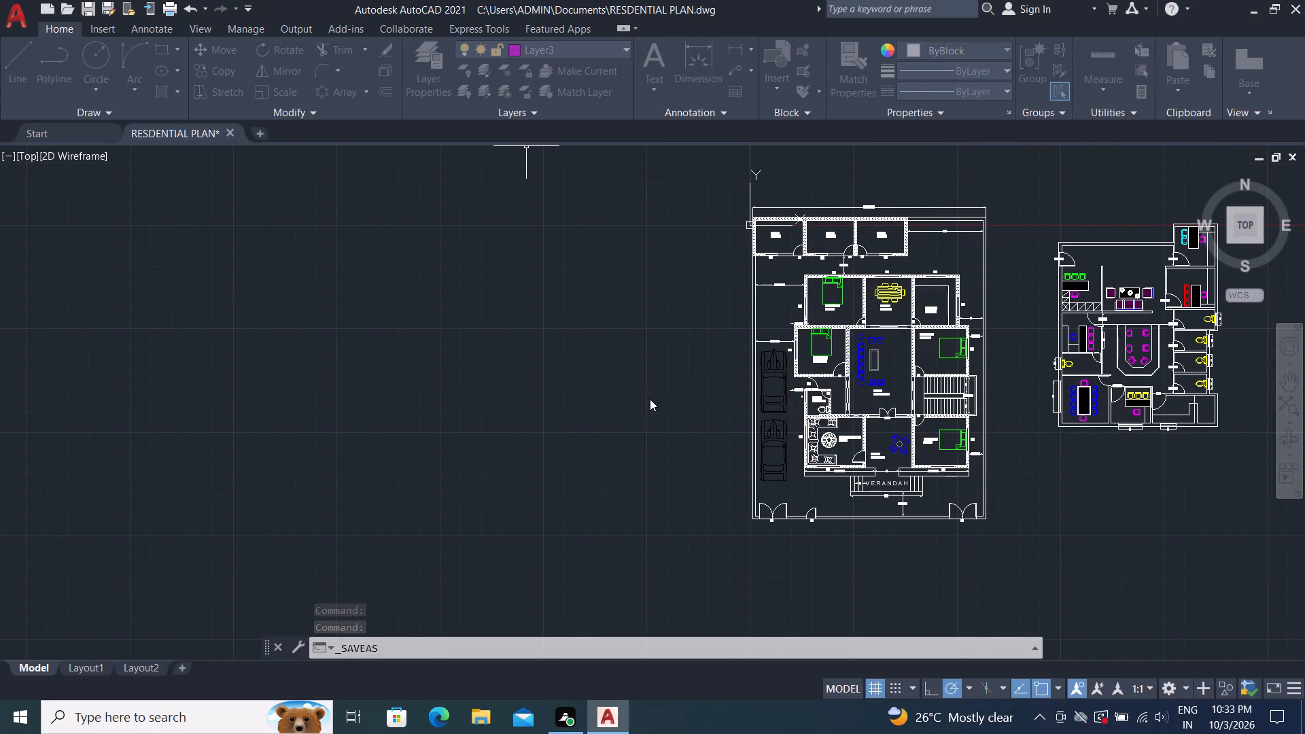
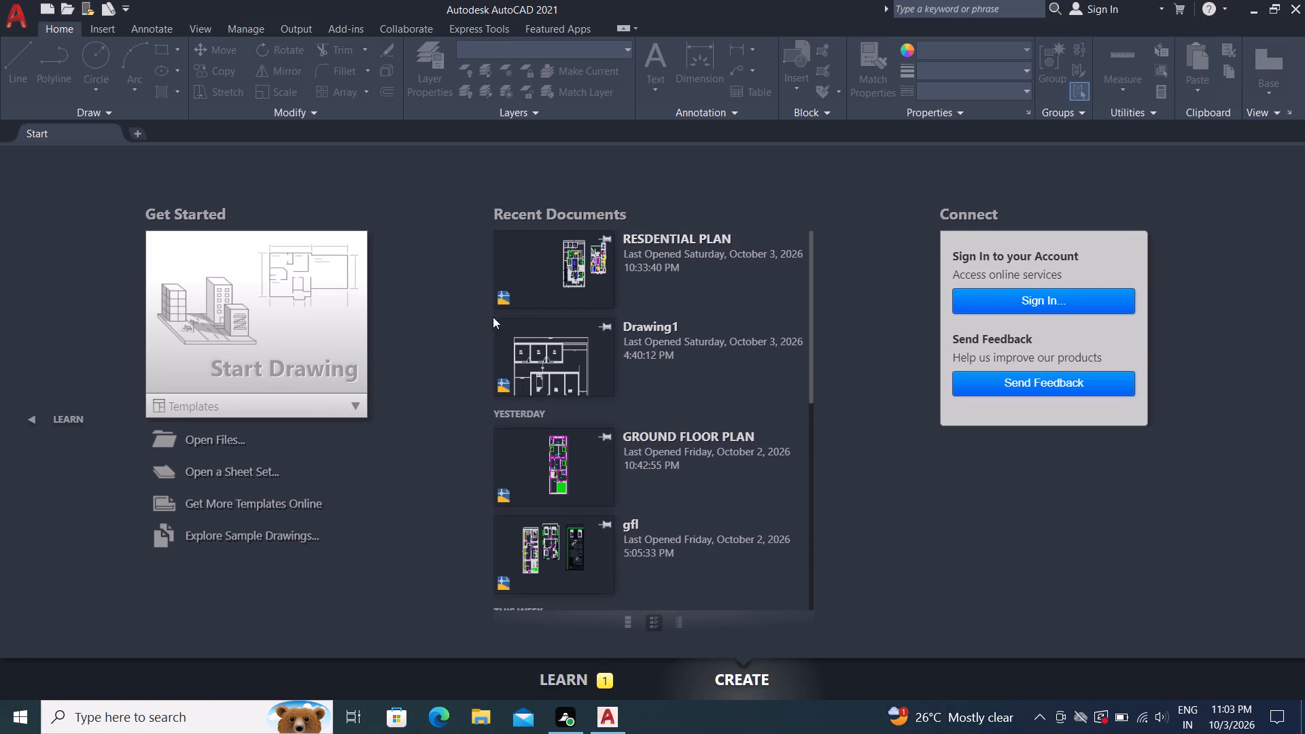
Open the RESDENTIAL PLAN drawing from the recent documents.
click(563, 256)
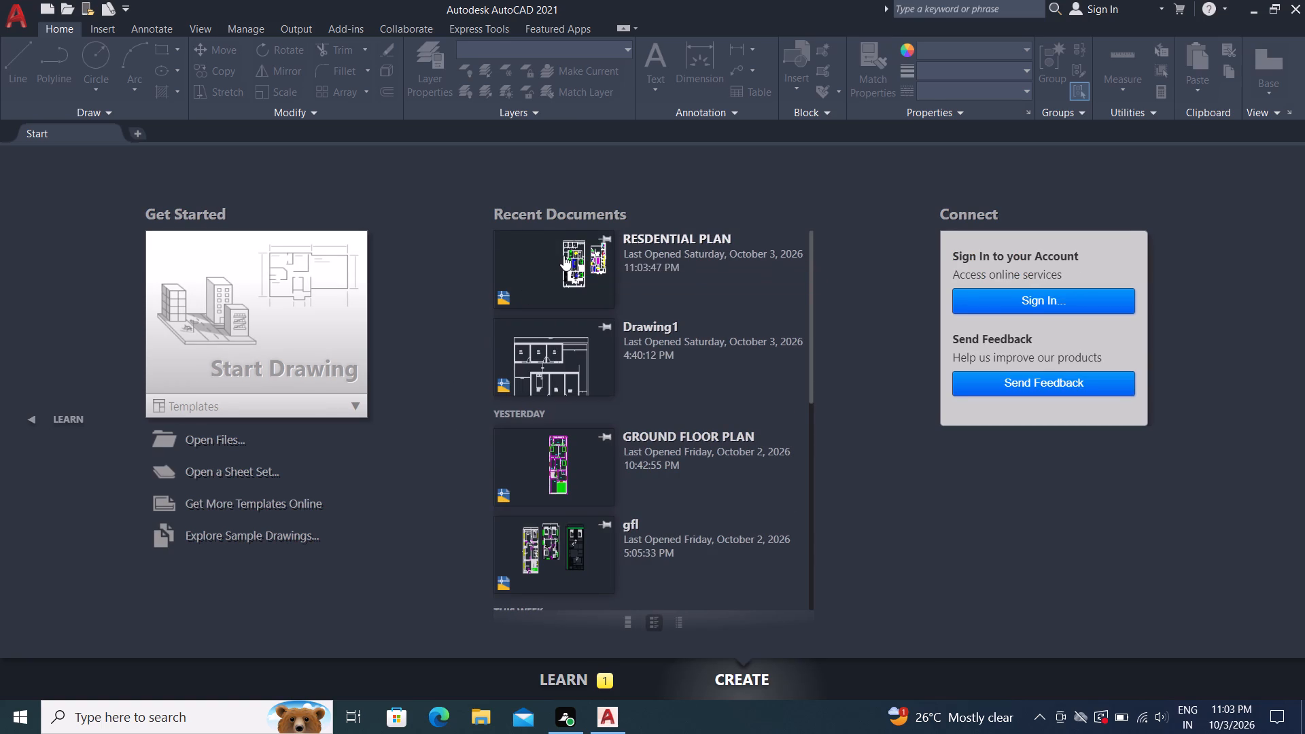
double_click(572, 265)
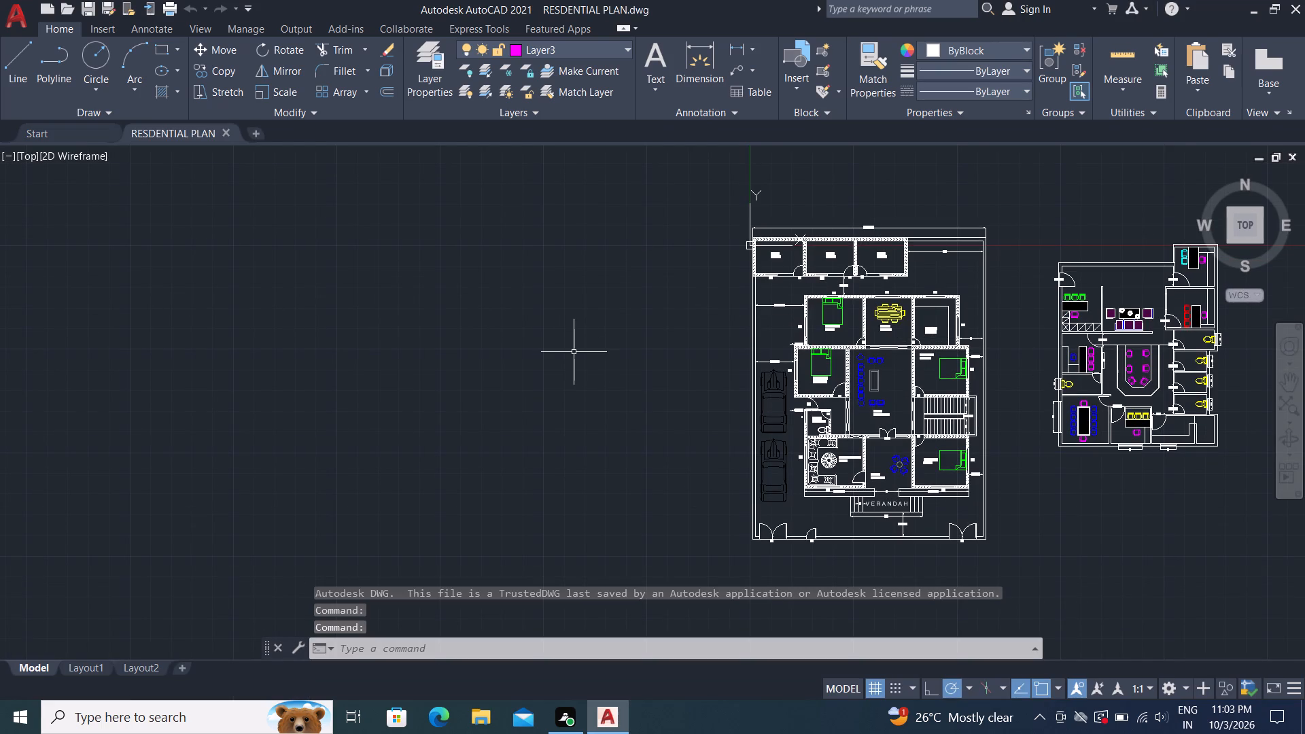
Add a vertical linear dimension across the passage between the sofa area's wall end and the conference area's top line, aligned with the toilet door dimension.
middle_drag(592, 331, 273, 300)
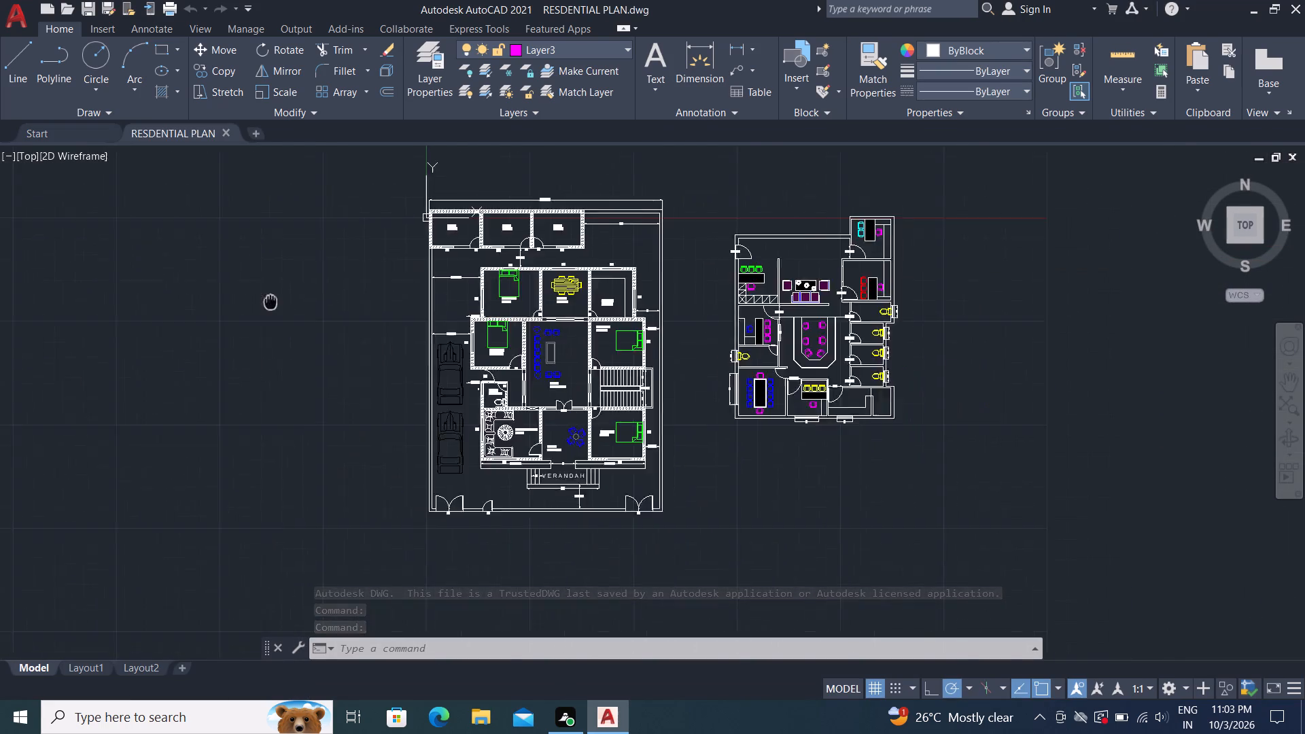
middle_drag(273, 300, 130, 345)
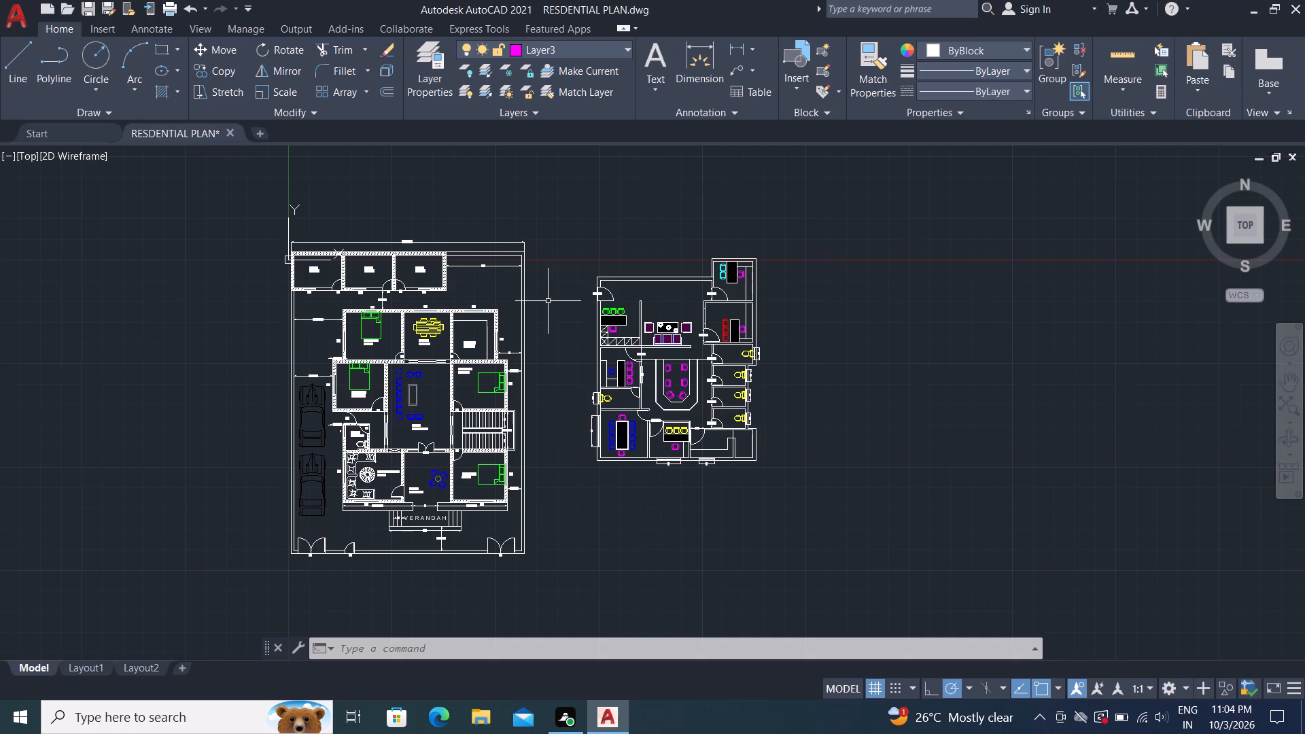
scroll(692, 382, up, 1)
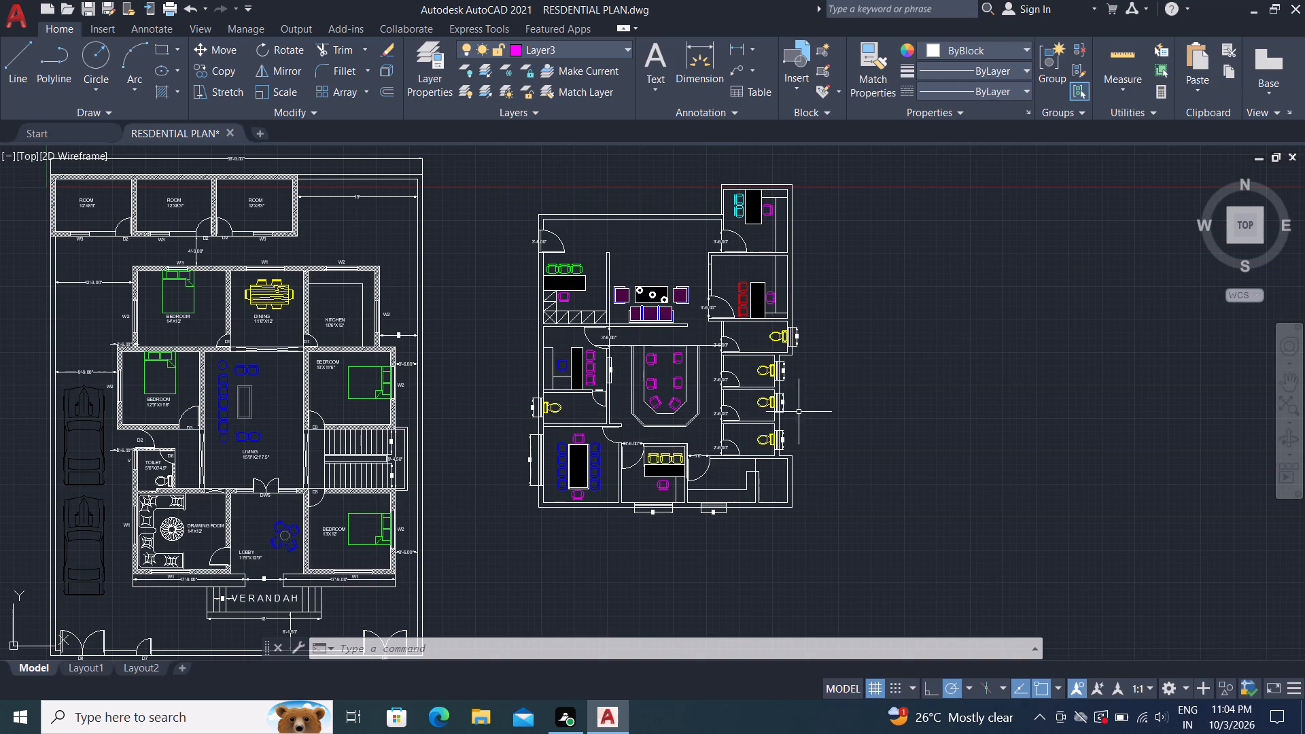
scroll(669, 360, up, 2)
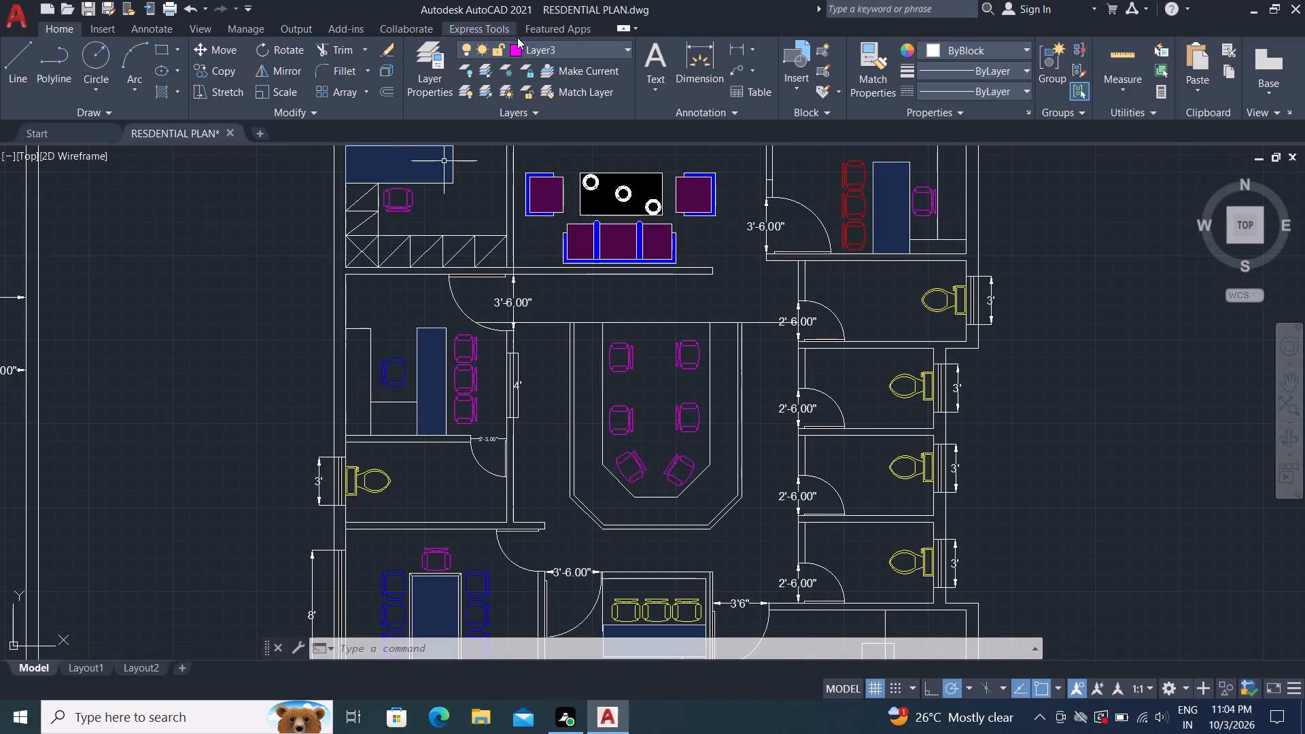
click(737, 43)
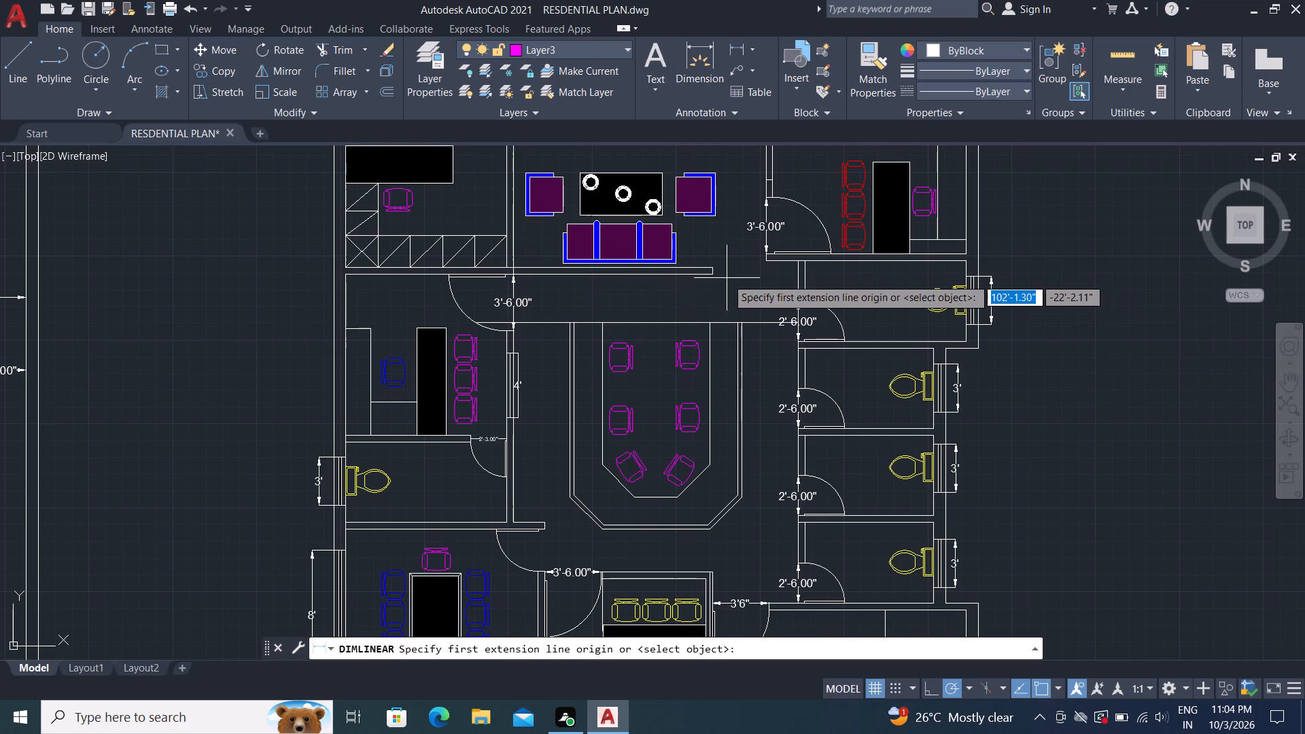
click(710, 277)
scroll(710, 278, up, 4)
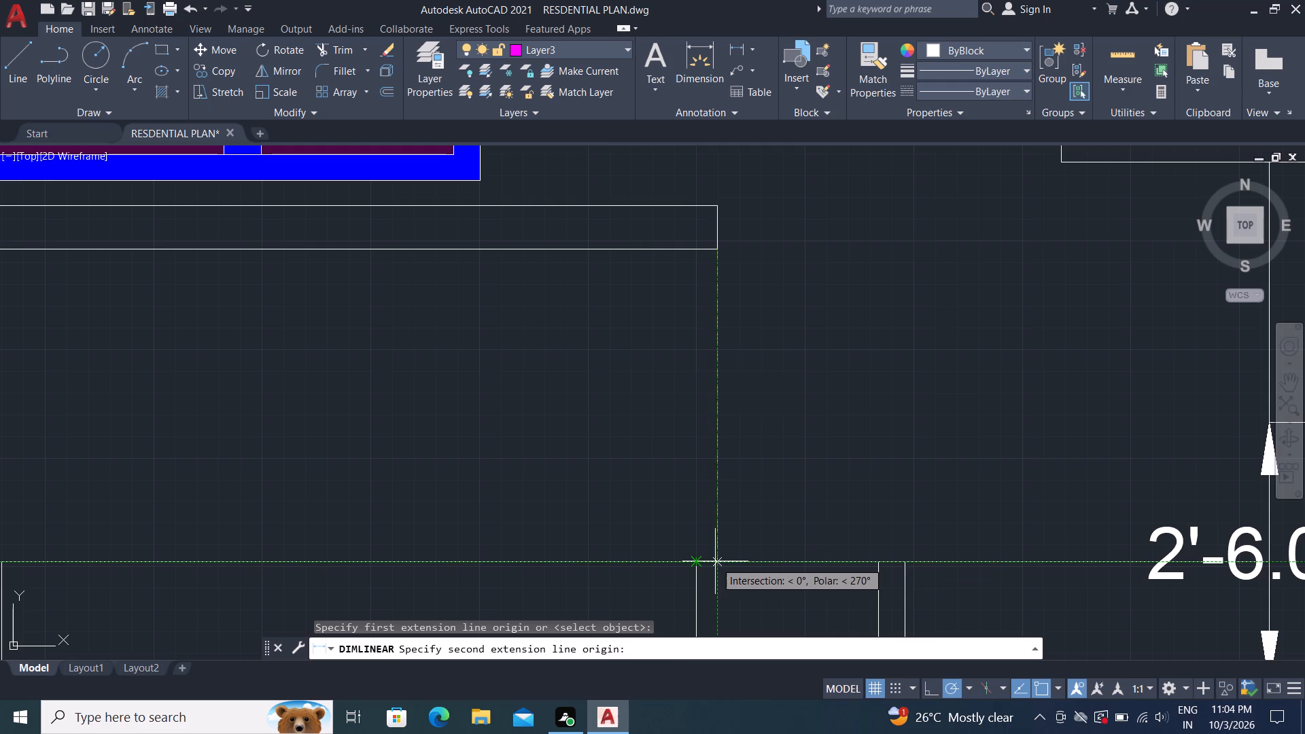
click(715, 561)
click(506, 556)
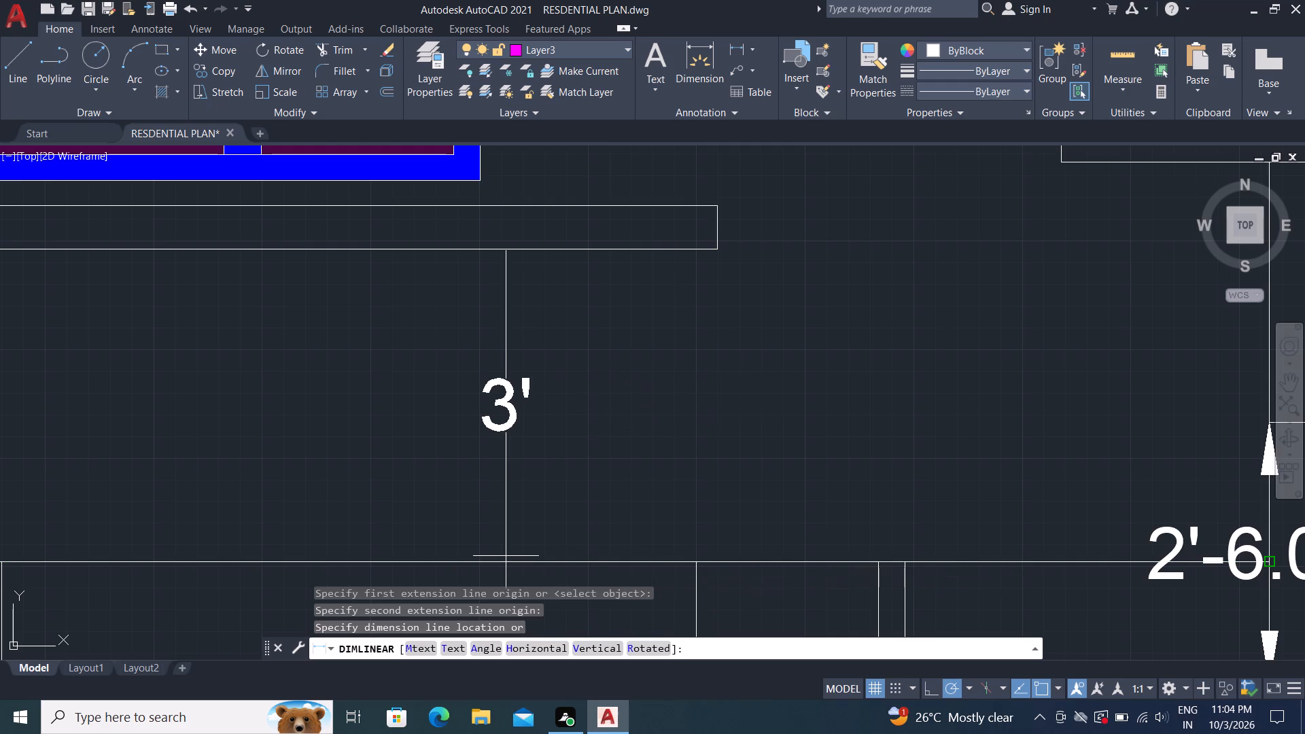
scroll(585, 480, down, 2)
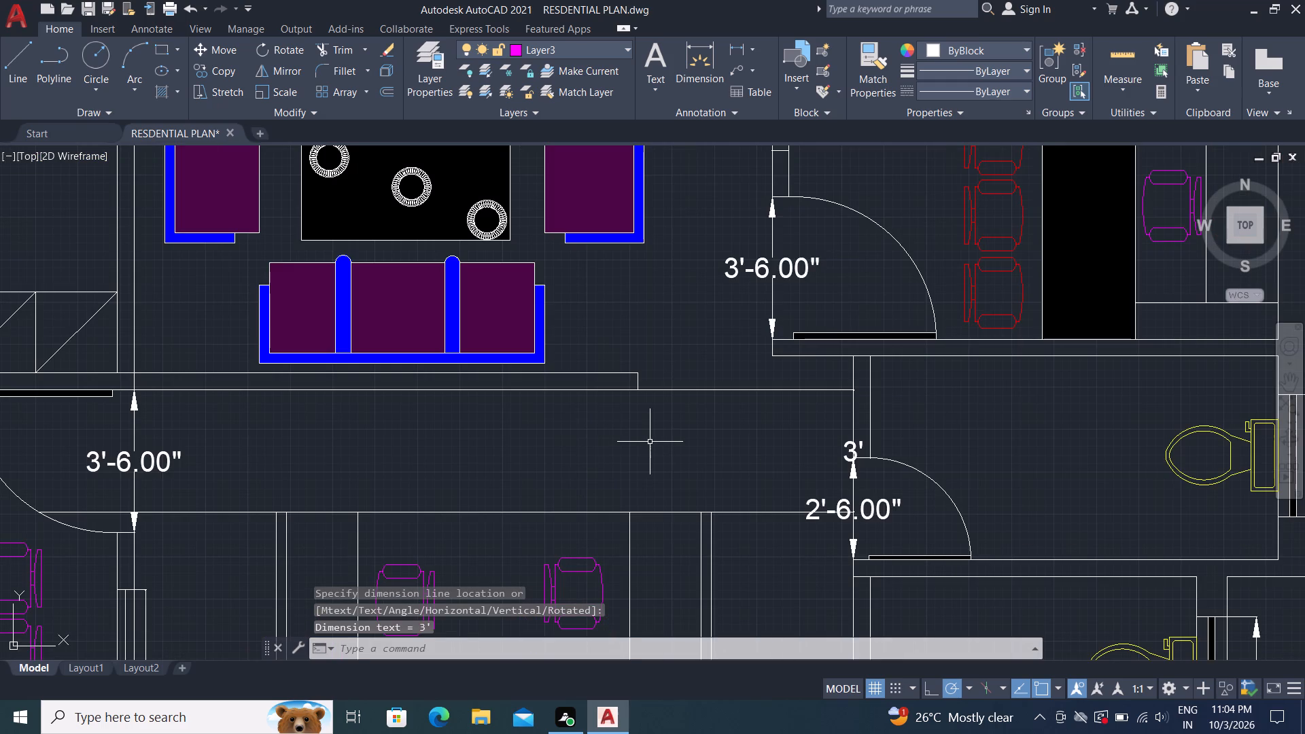
key(ctrl+z)
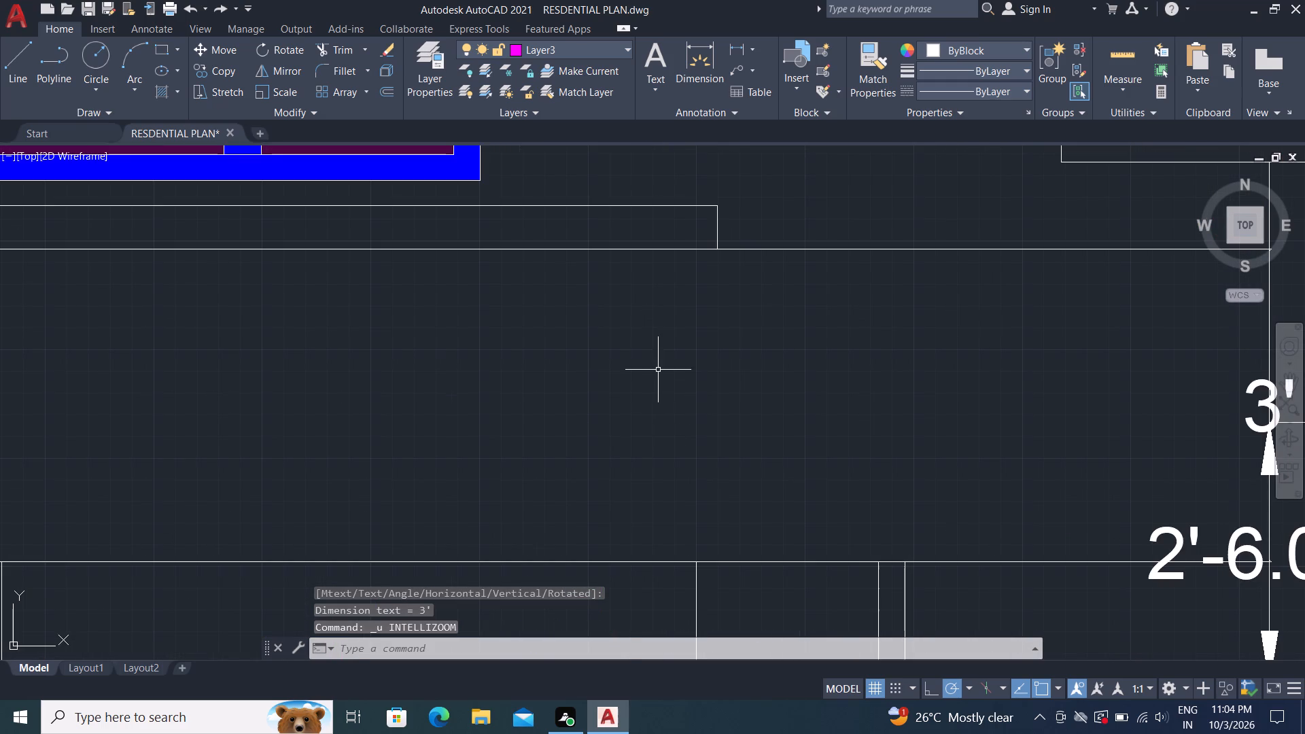
Add a second vertical linear dimension across the same passage, placing its dimension line midway above the conference area.
click(737, 45)
click(717, 252)
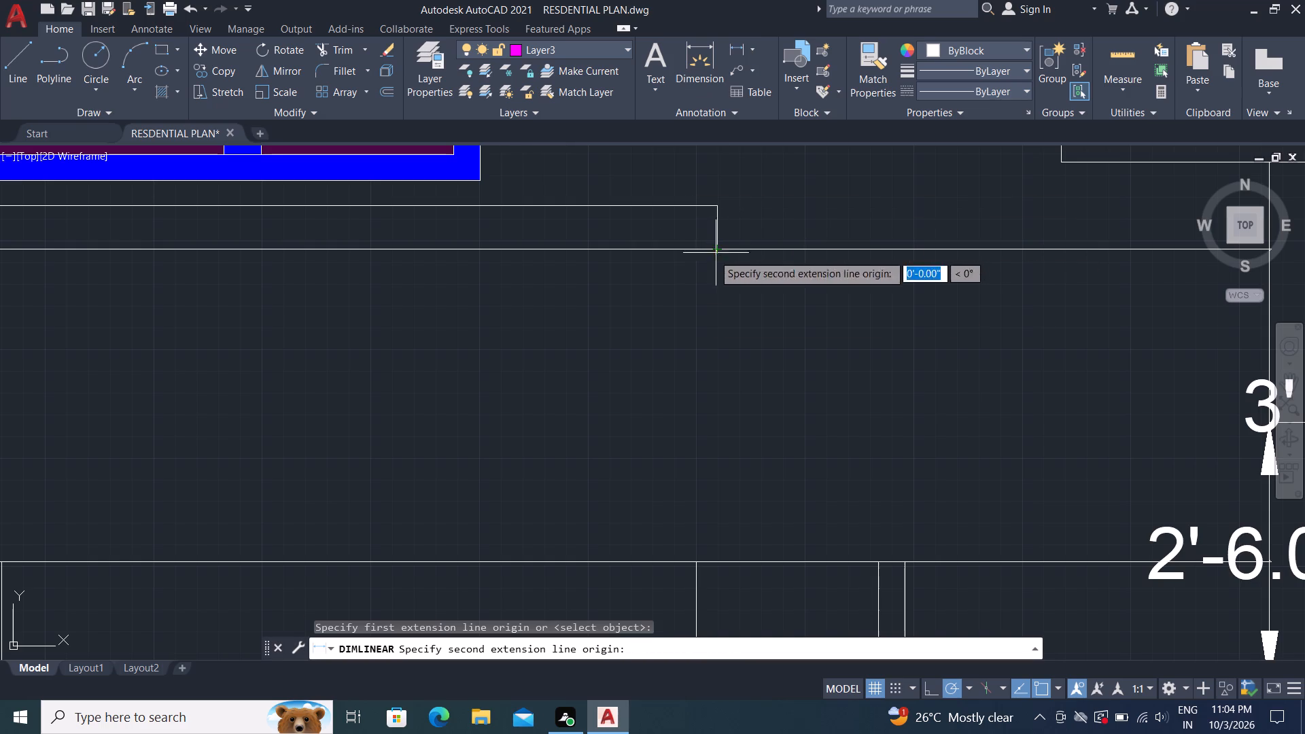
click(718, 558)
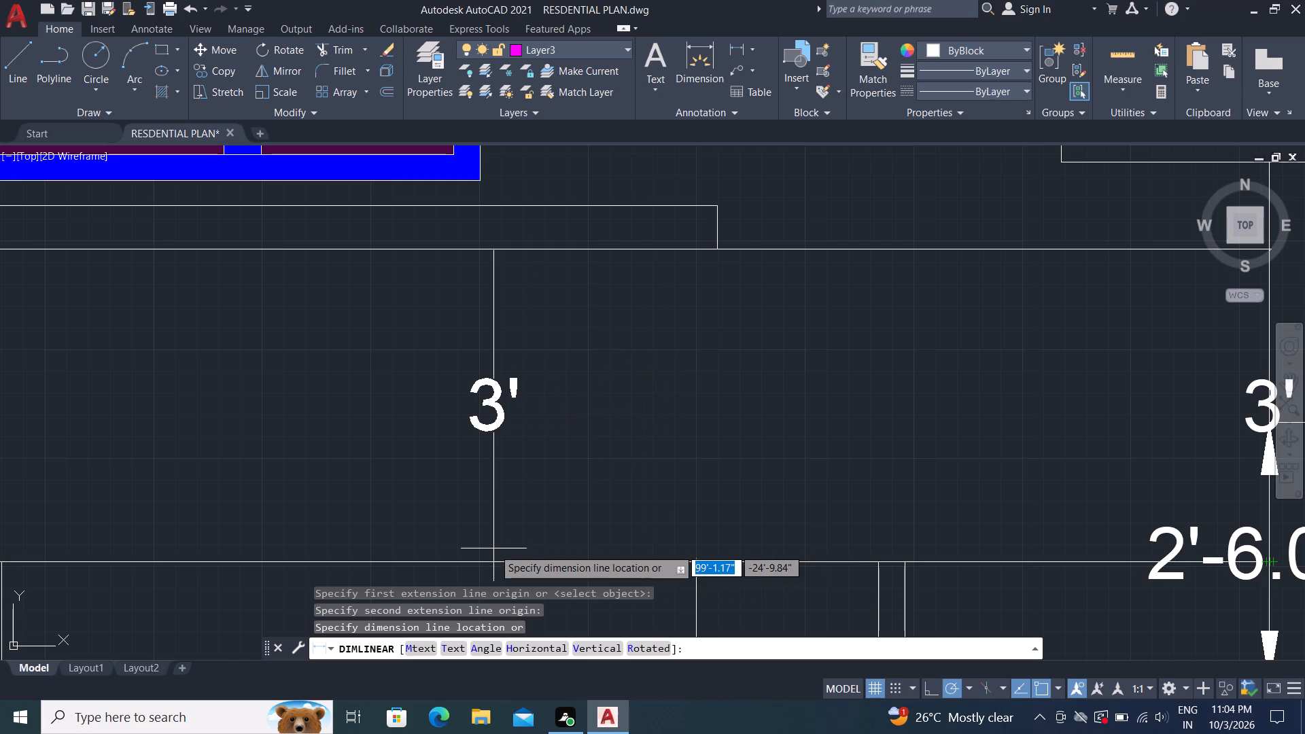
click(515, 556)
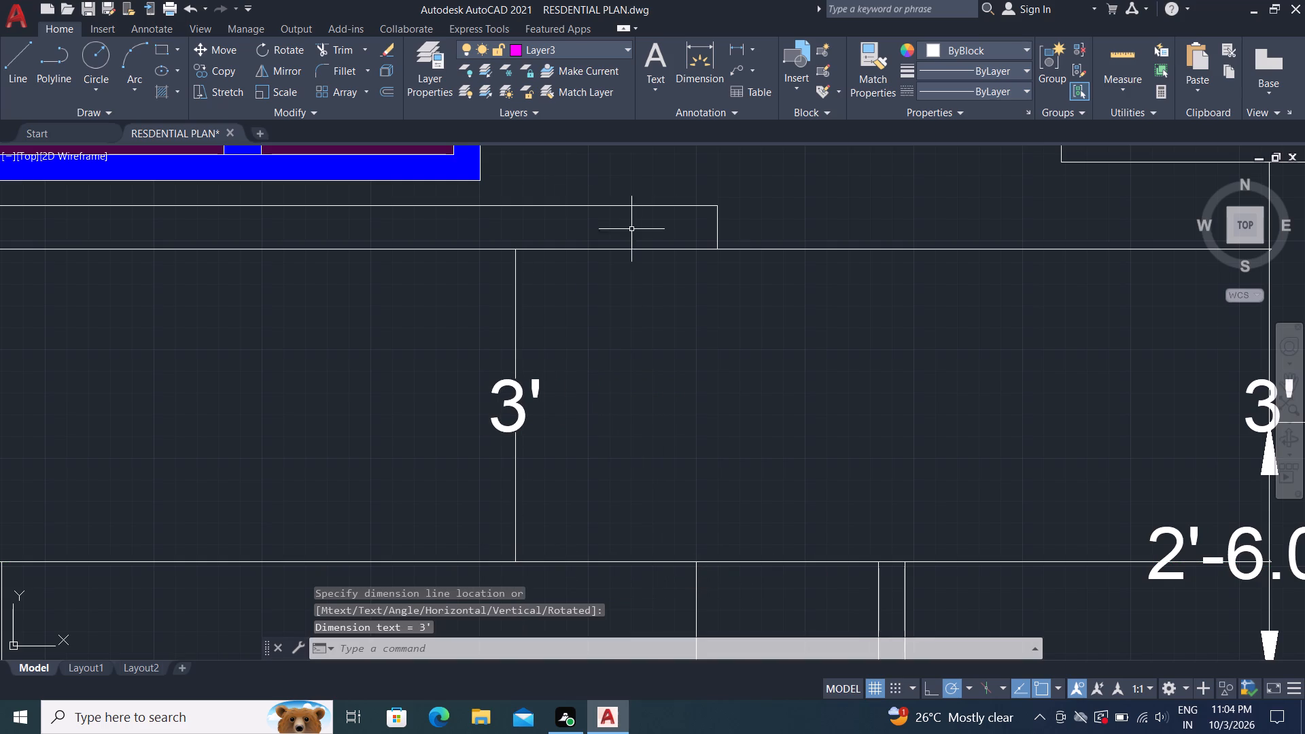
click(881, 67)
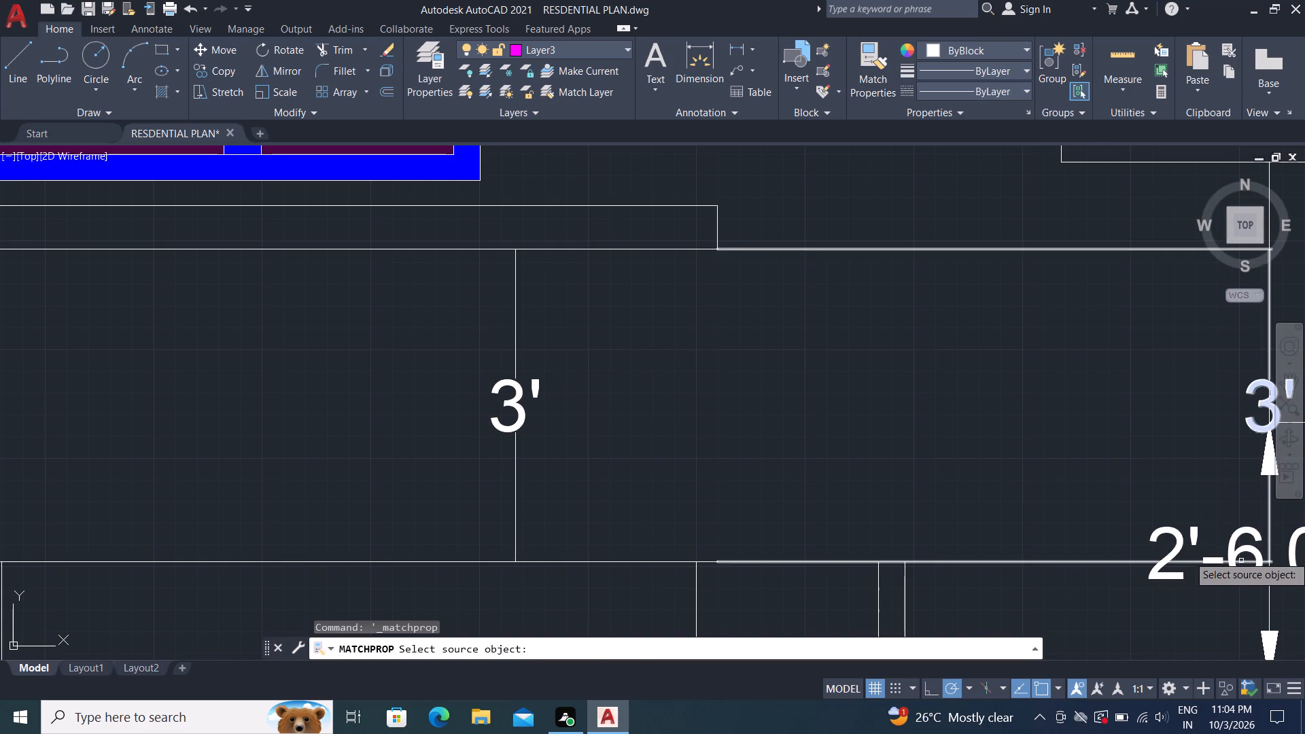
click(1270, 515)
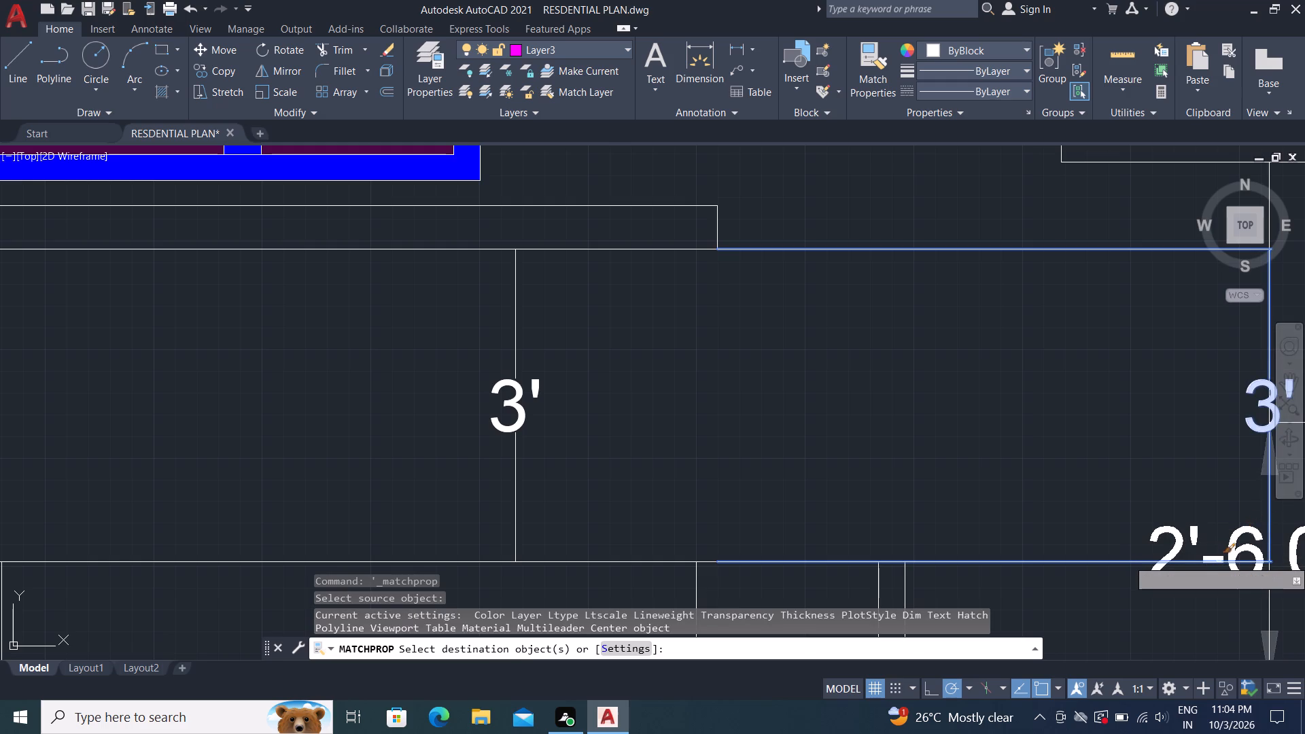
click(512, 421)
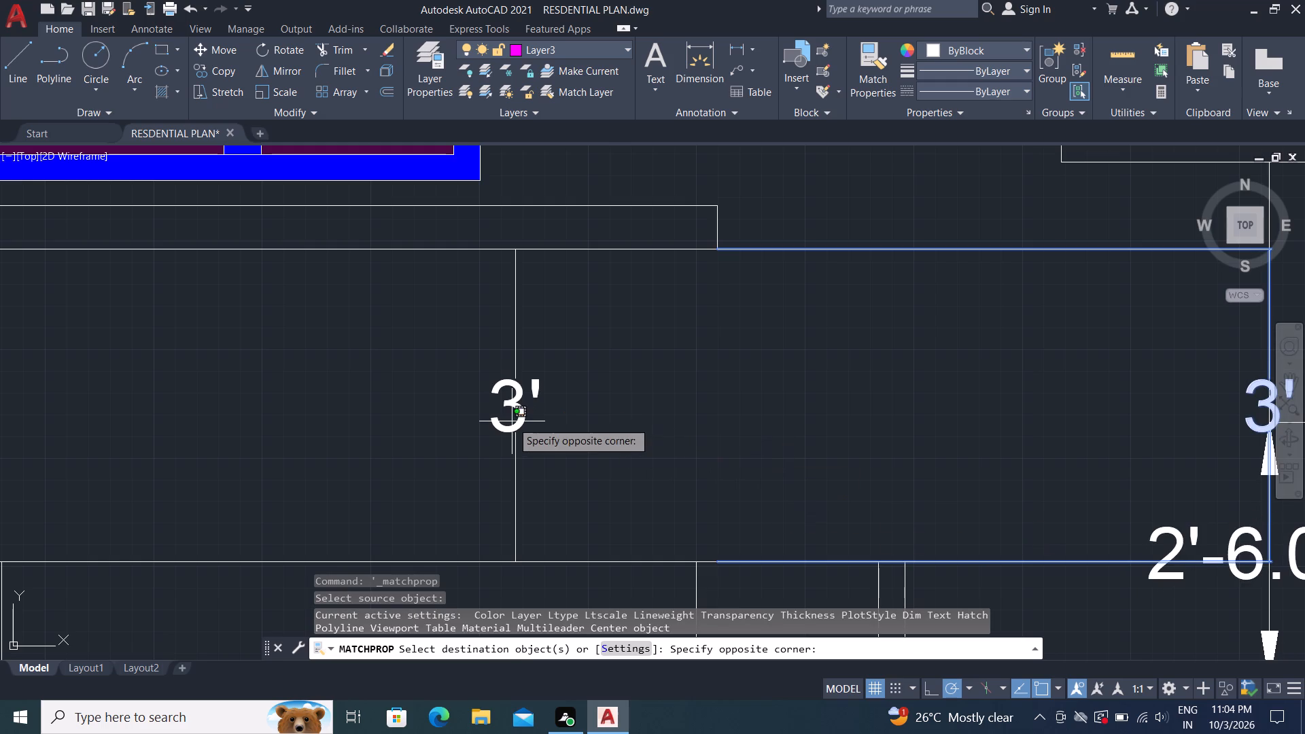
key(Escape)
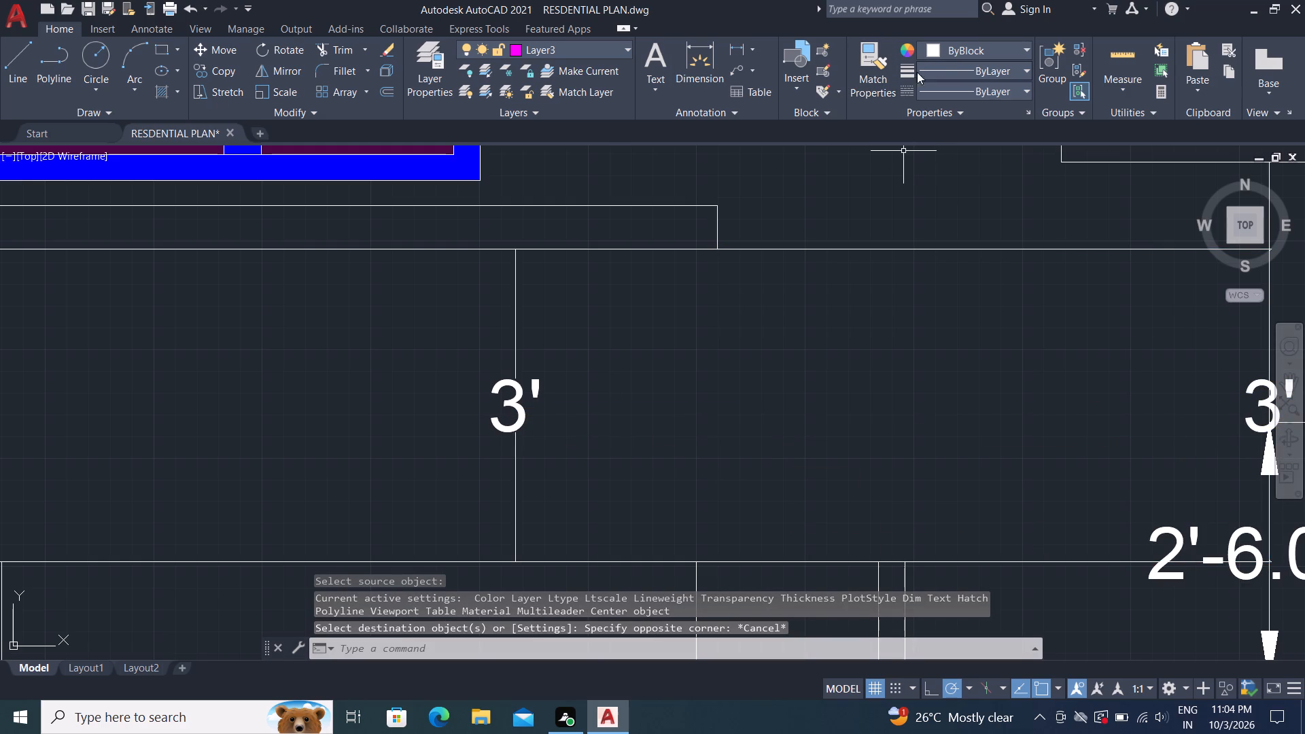
Match the properties of the 2'-6.00" toilet door dimension onto the new dimension in the middle of the passage.
click(872, 69)
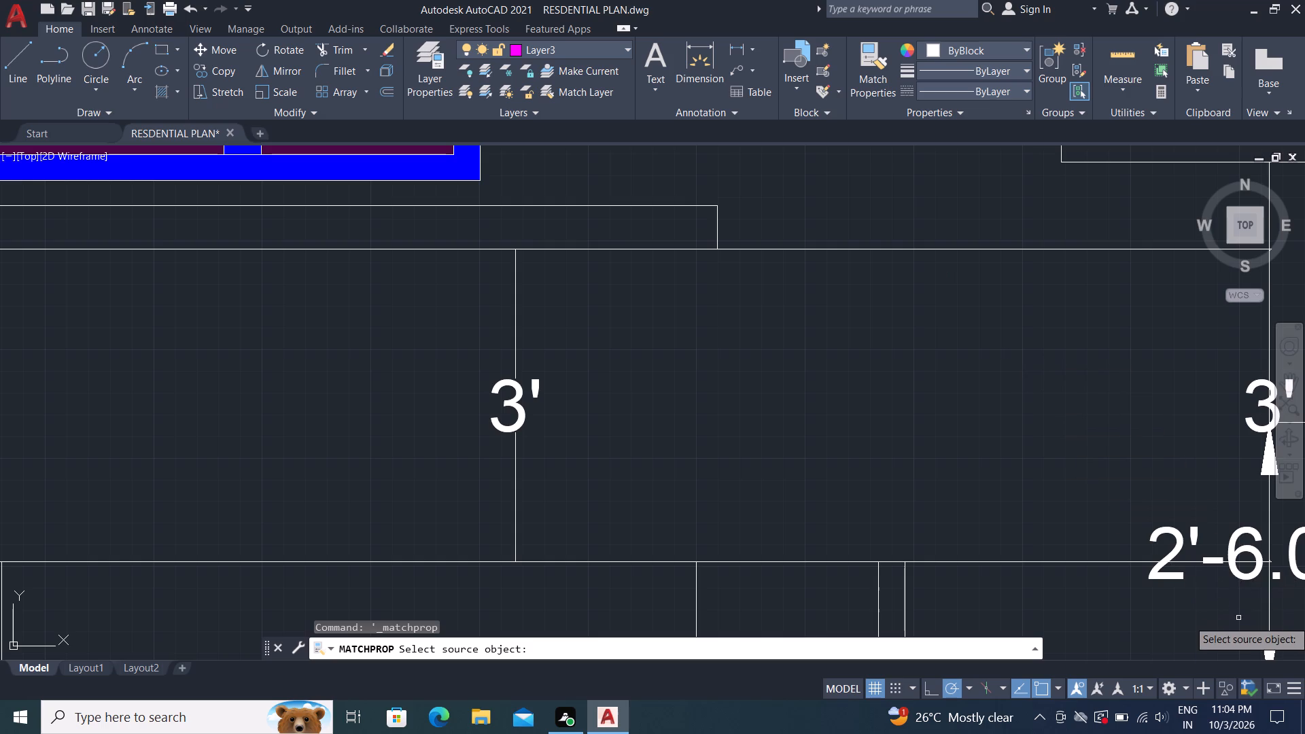
click(1272, 633)
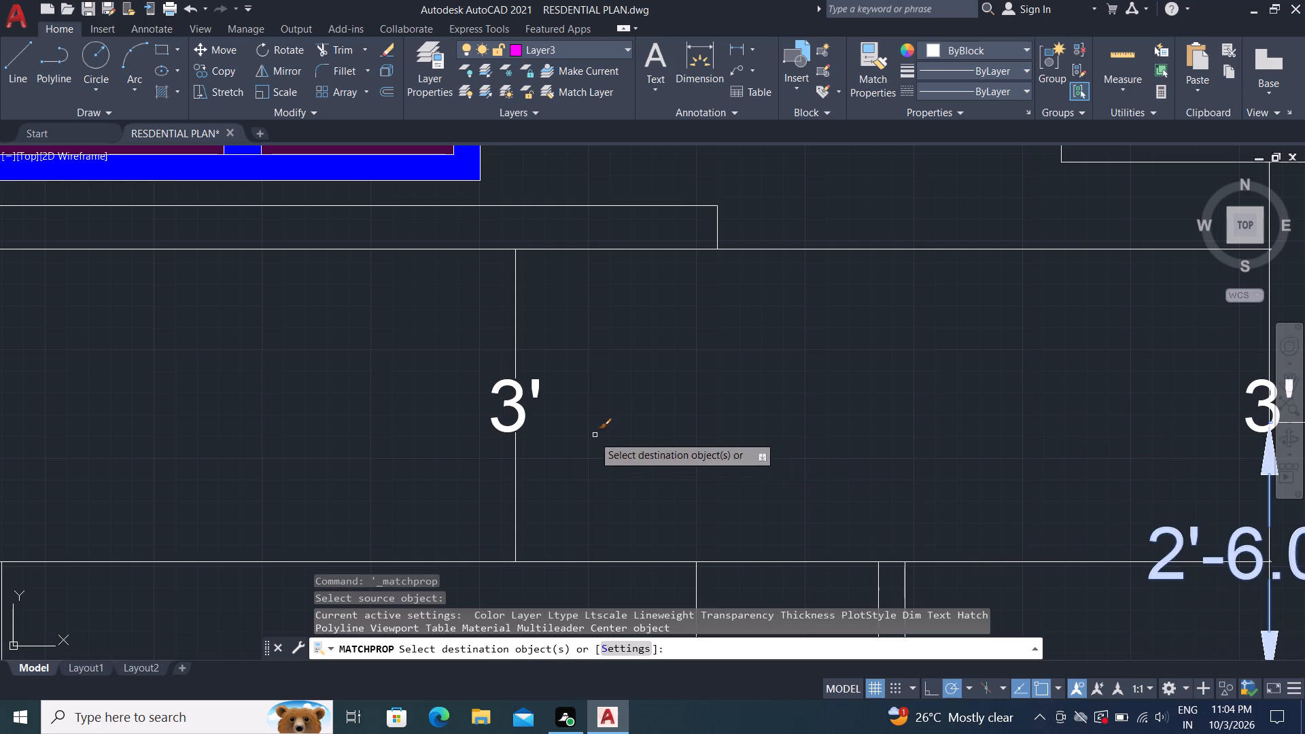
click(513, 480)
key(Escape)
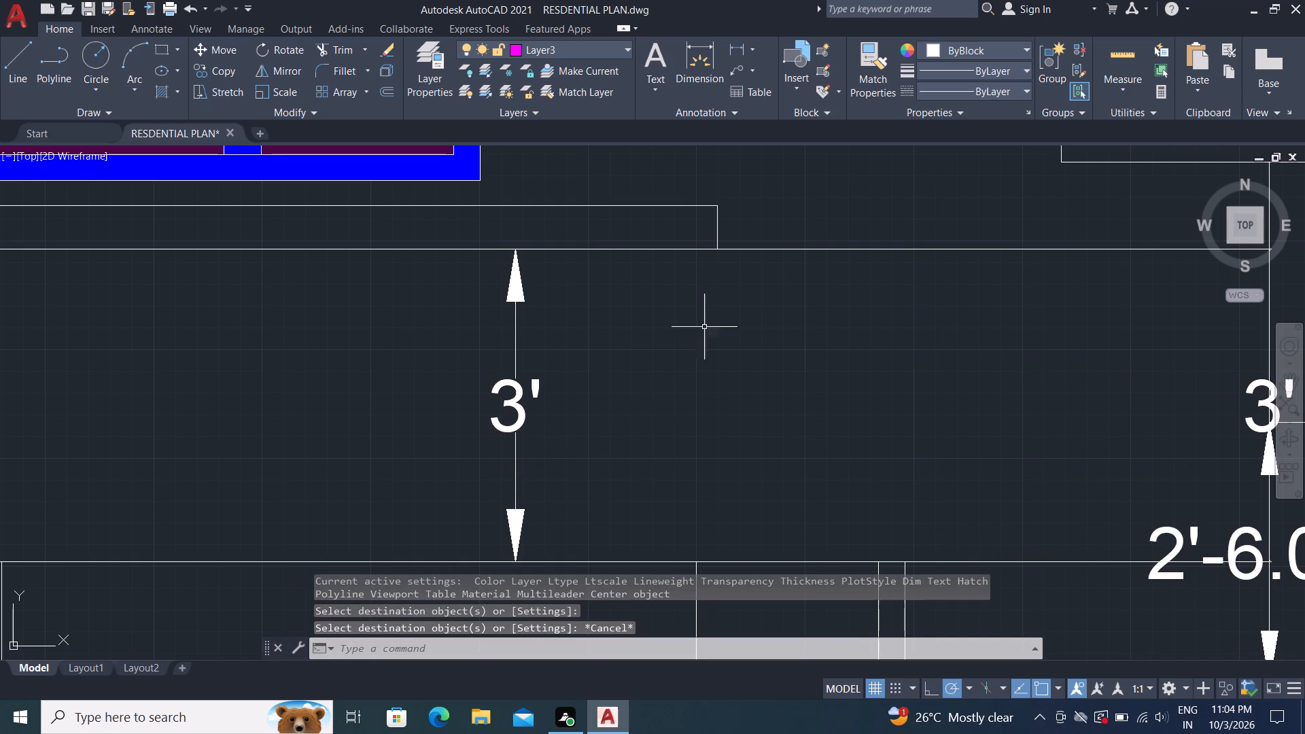
Erase the inner parallel lines along the right vertical side and lower-right diagonal of the conference area's double outline.
scroll(798, 247, down, 2)
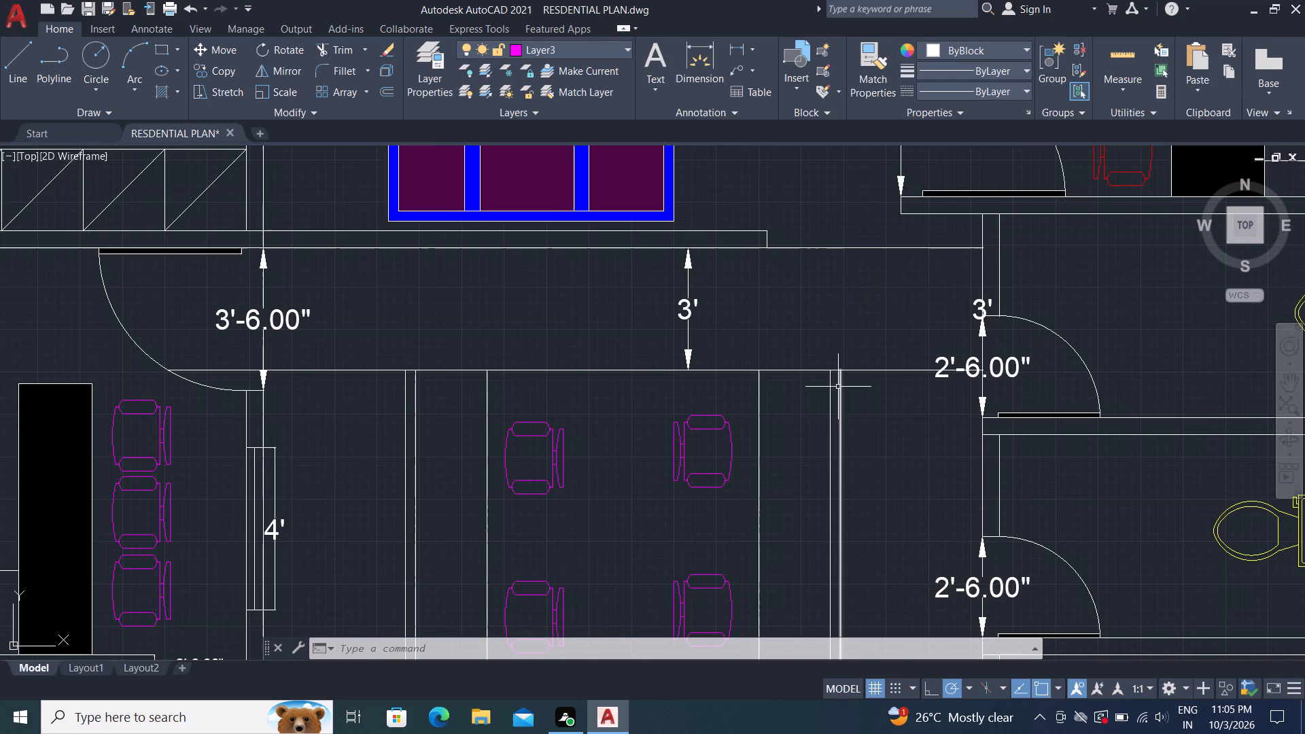
scroll(839, 387, up, 1)
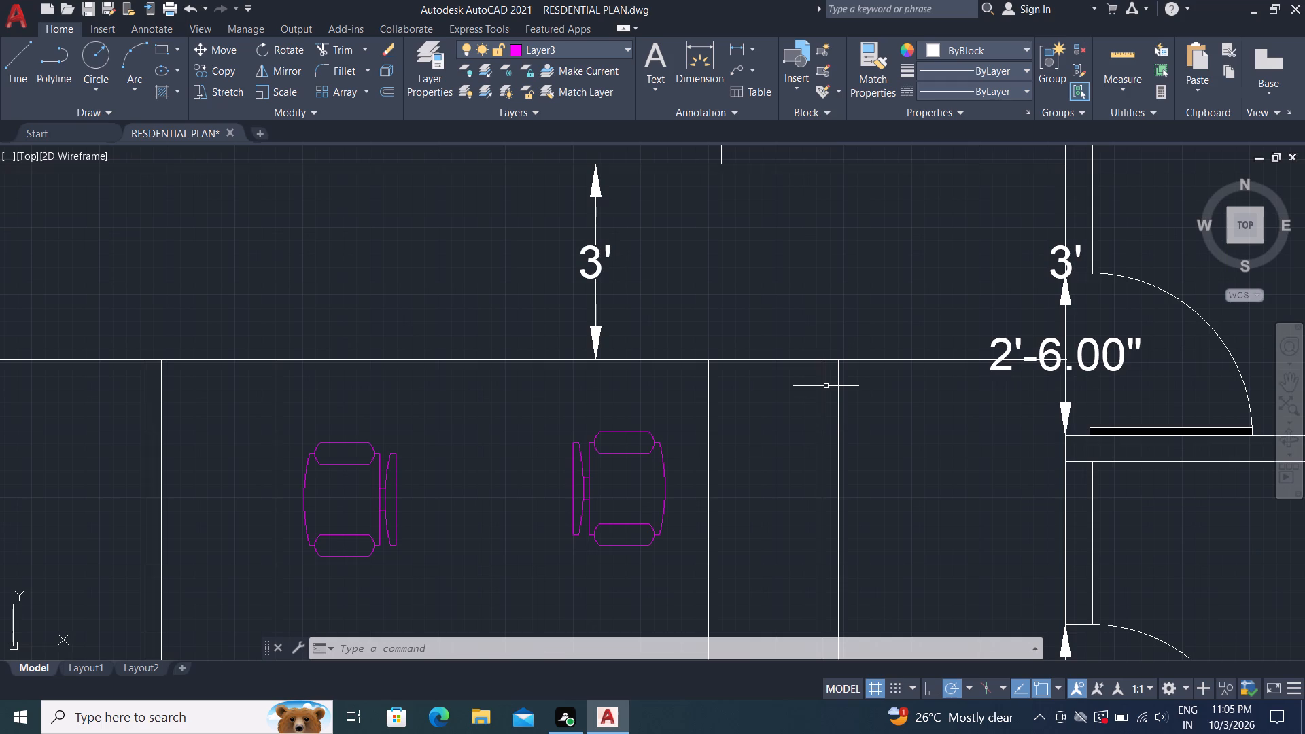
click(821, 386)
scroll(834, 373, down, 2)
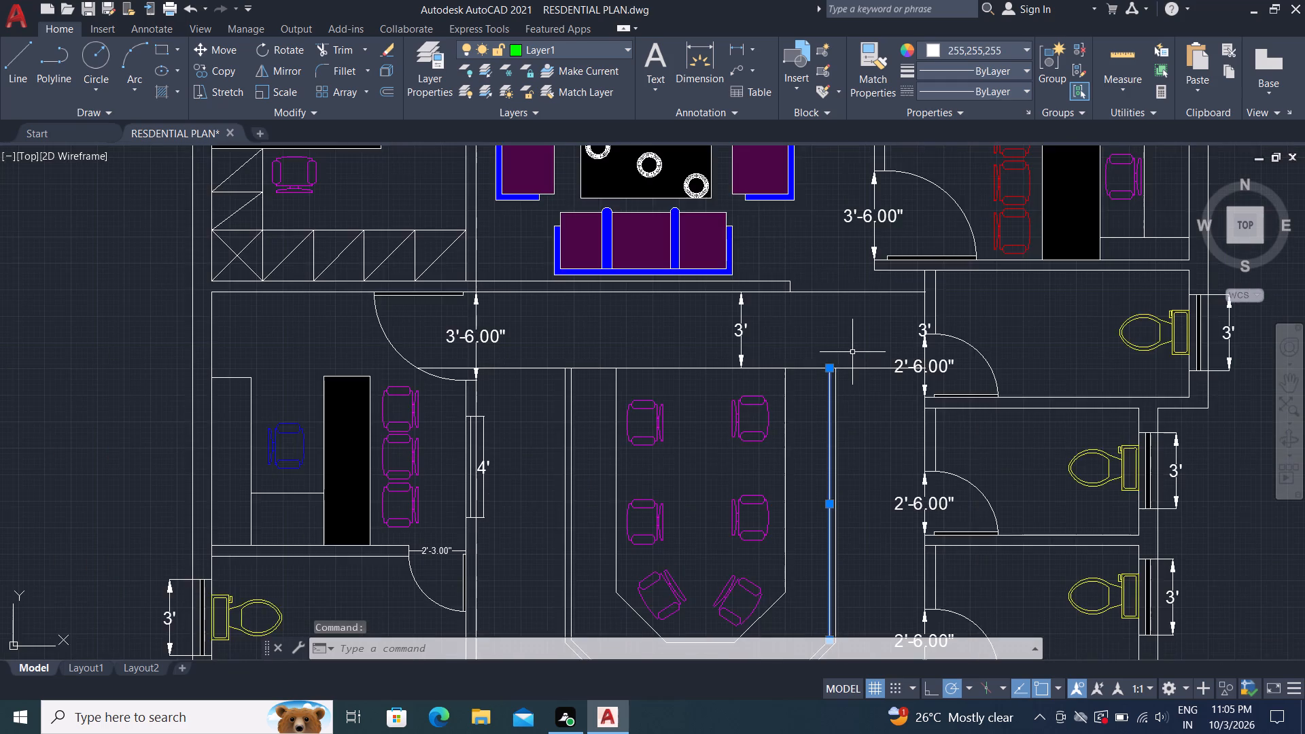
scroll(852, 351, down, 1)
key(Delete)
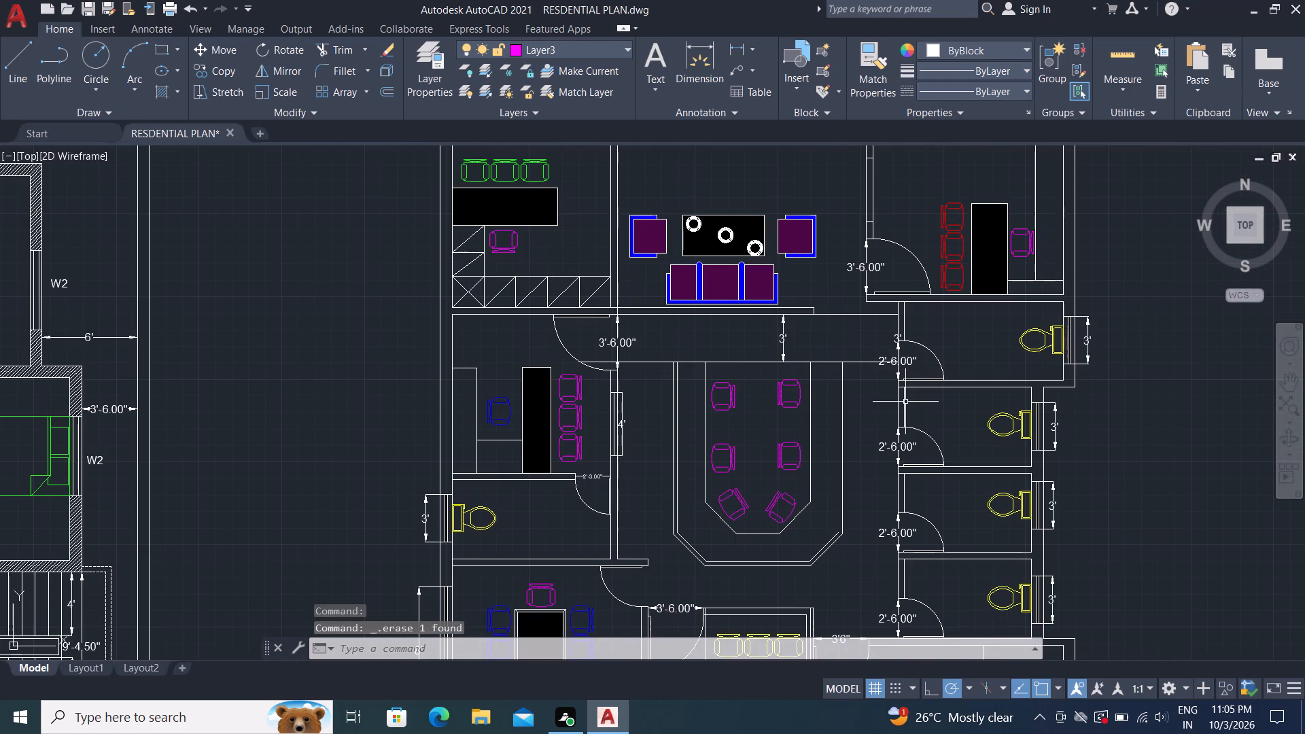
scroll(818, 548, up, 4)
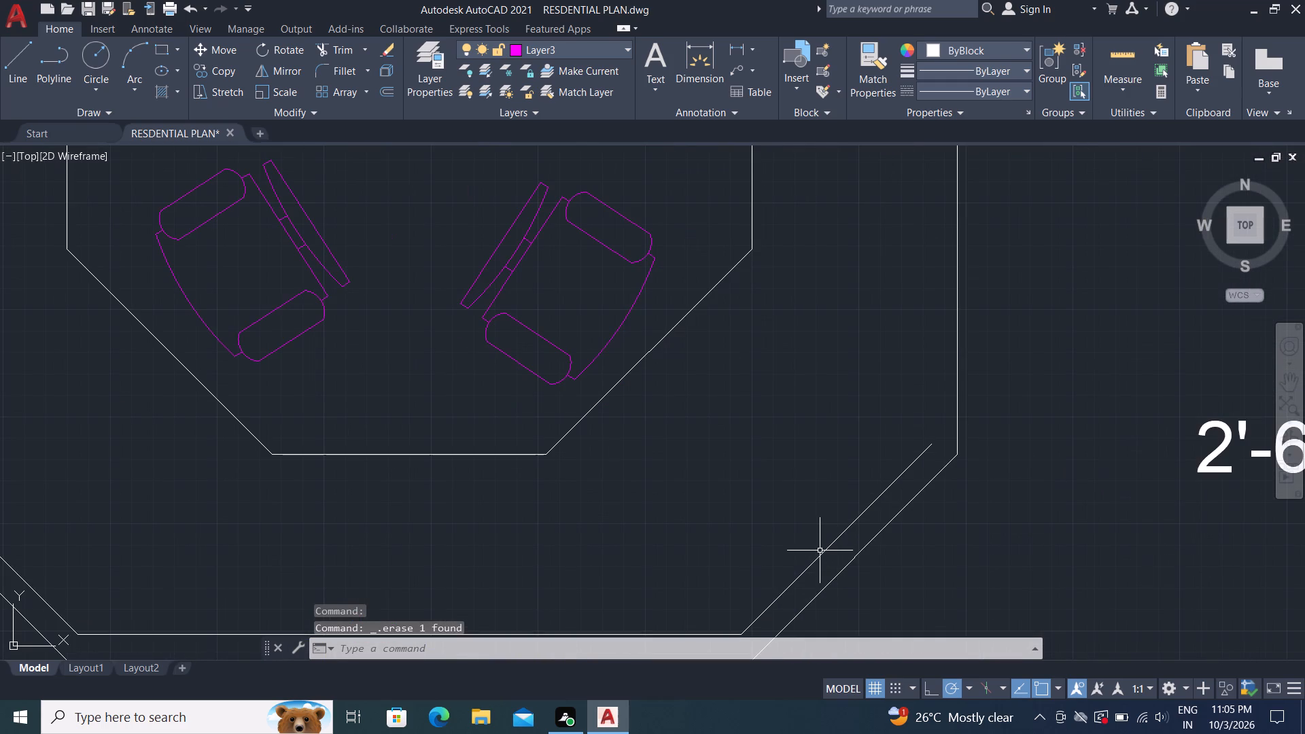
click(820, 551)
key(Delete)
Erase the remaining inner parallel lines along the bottom, lower-left diagonal and left vertical side of the conference area's double outline.
scroll(829, 478, down, 3)
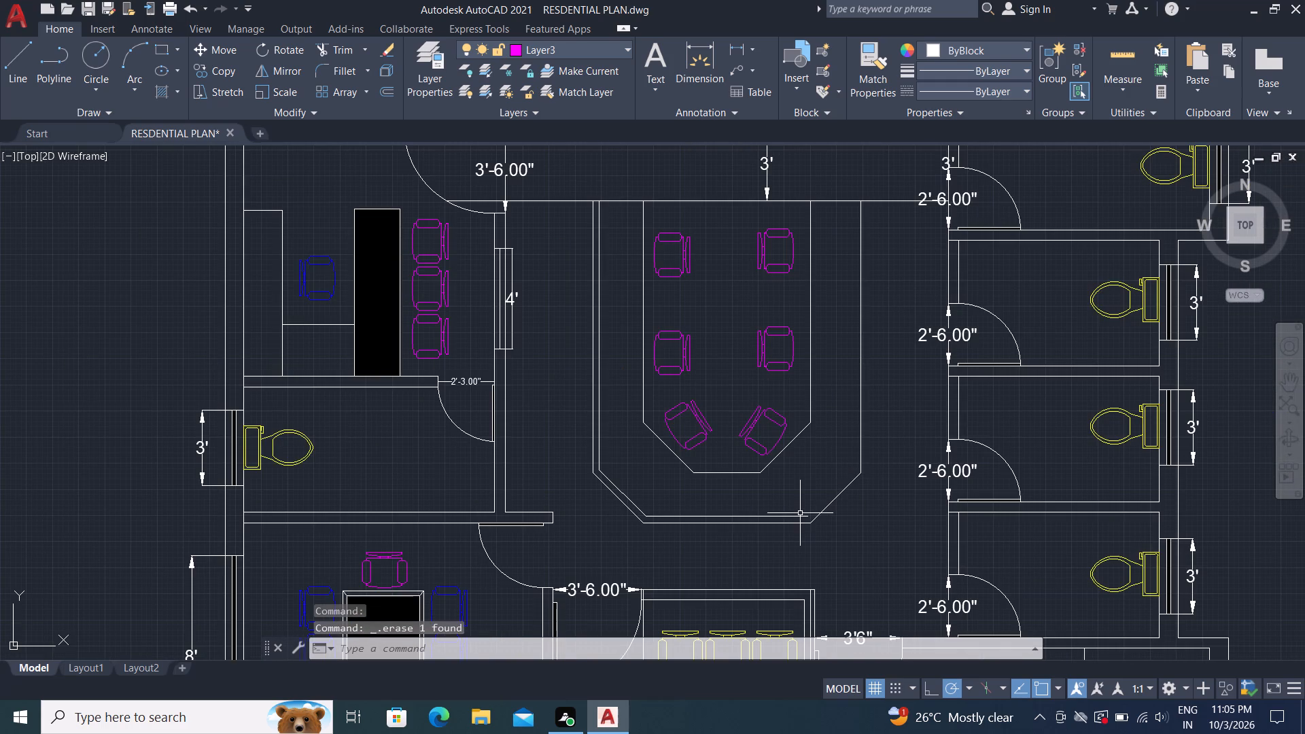
click(801, 516)
key(Delete)
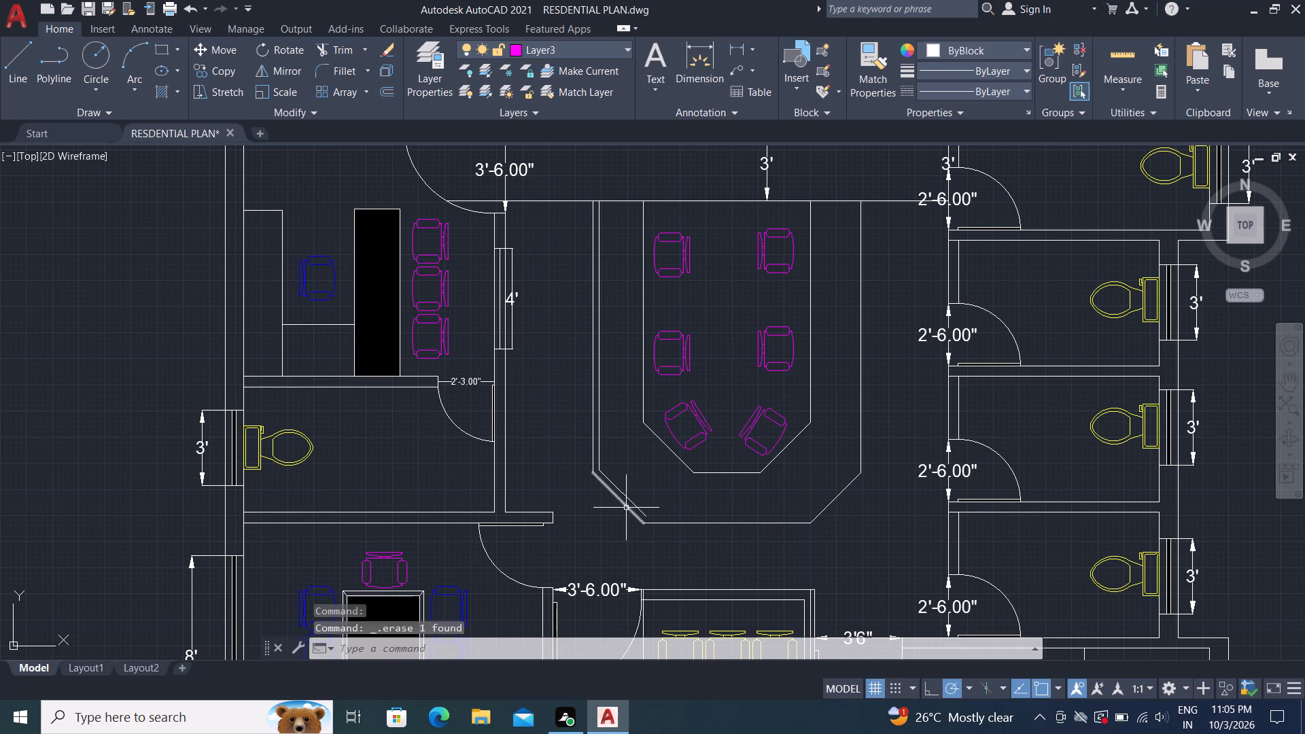
click(634, 506)
key(Delete)
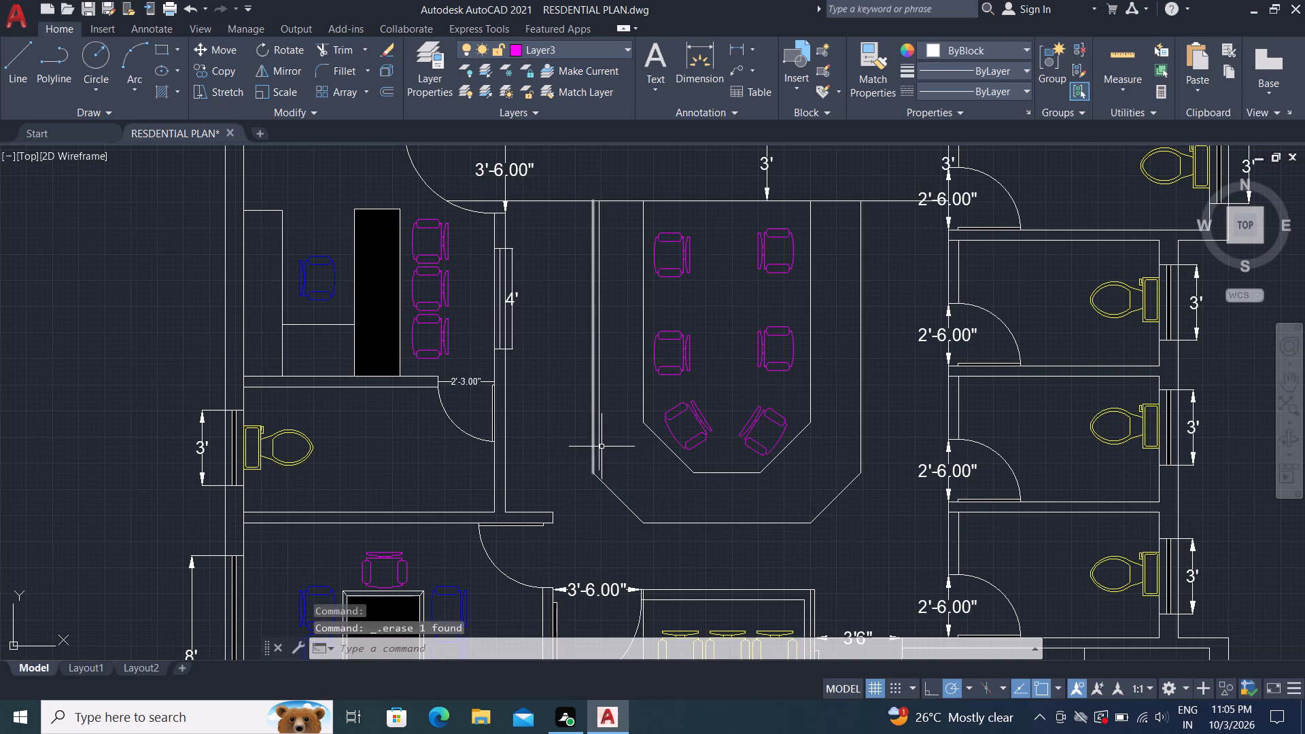
click(602, 447)
click(599, 447)
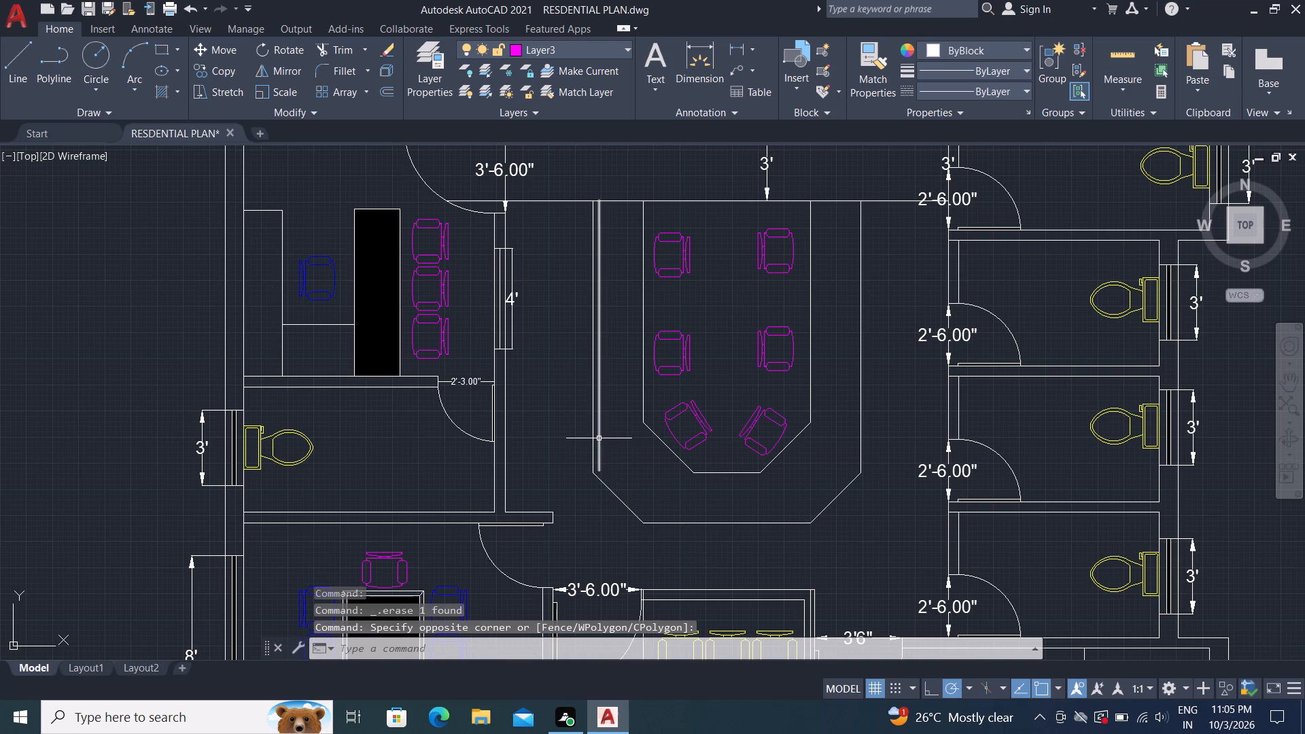
click(598, 438)
key(Delete)
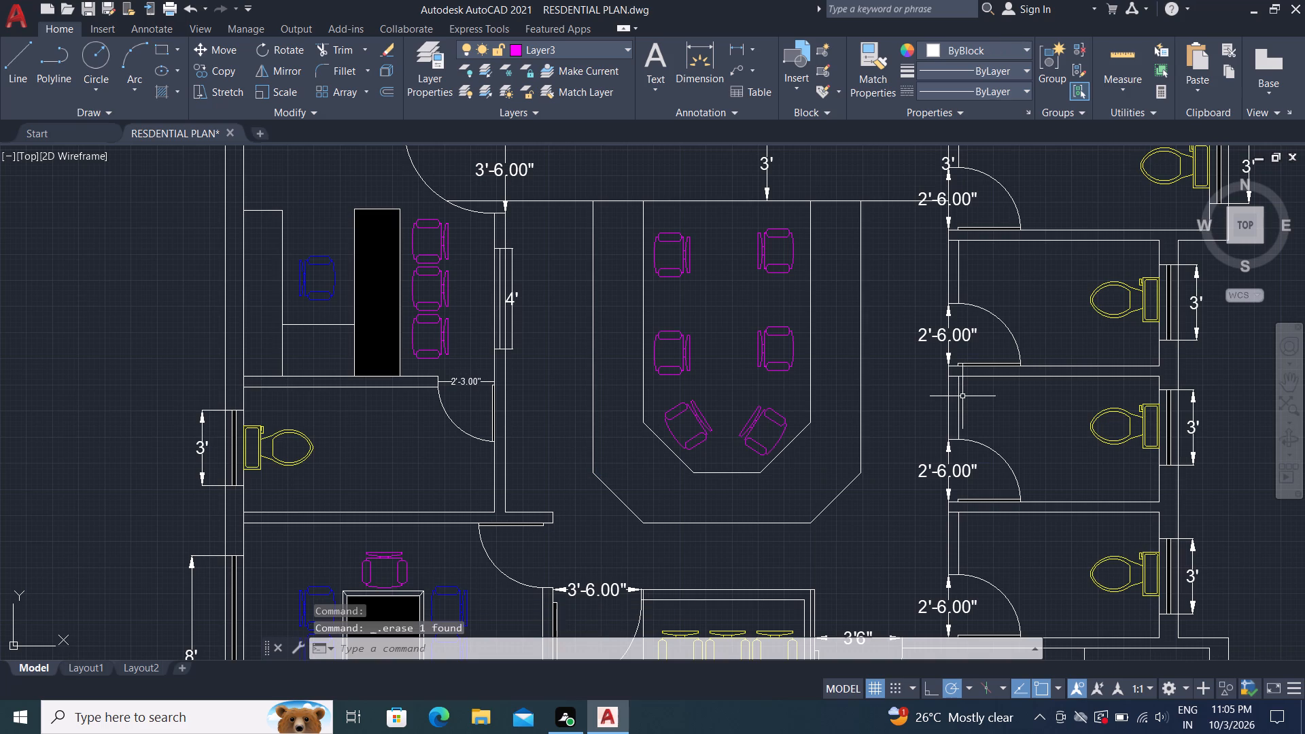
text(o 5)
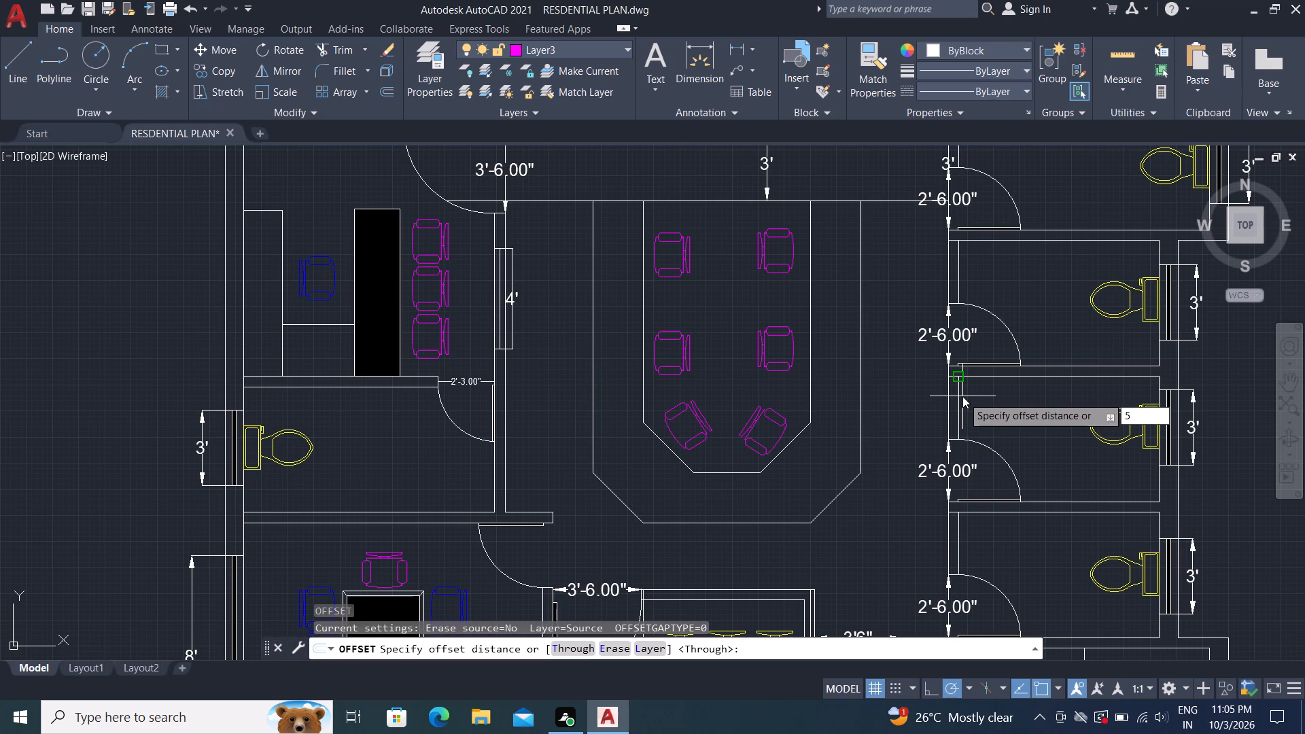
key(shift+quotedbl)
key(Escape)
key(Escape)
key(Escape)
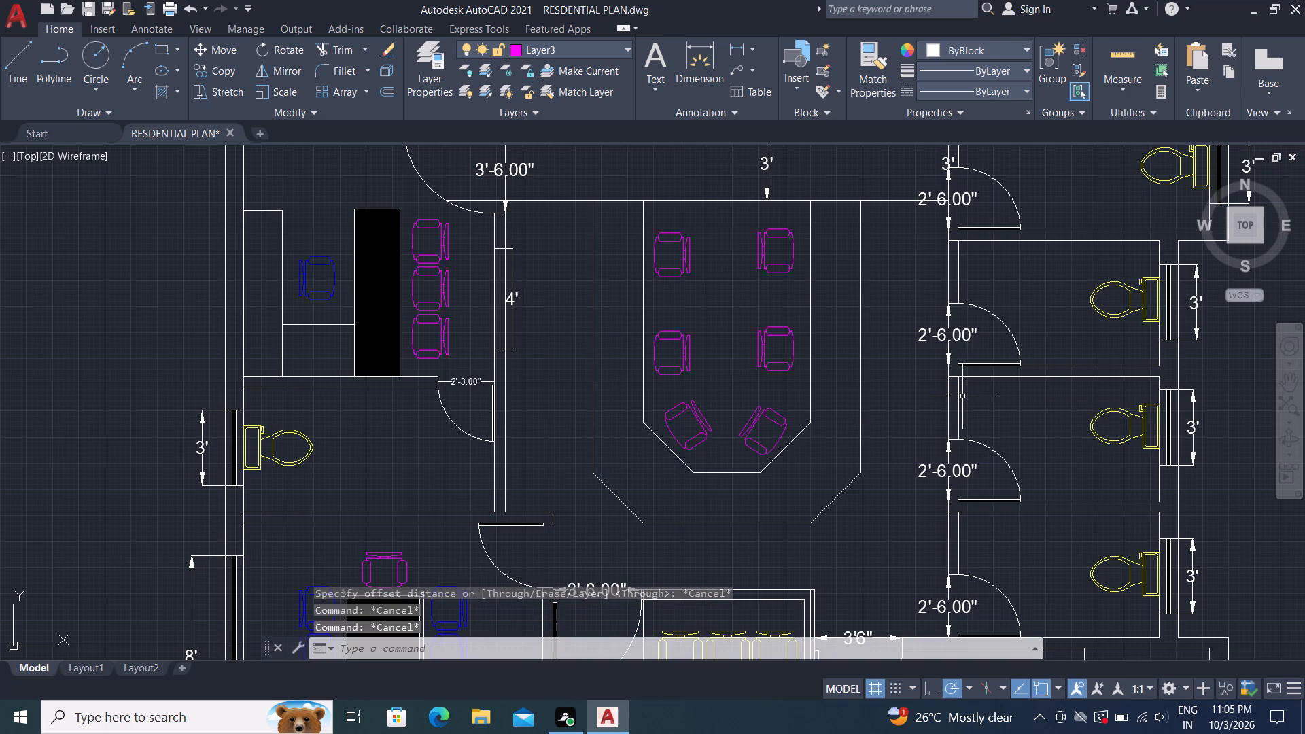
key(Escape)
Offset the right vertical side and lower-right diagonal of the conference area's outer outline inward by 5".
text(o)
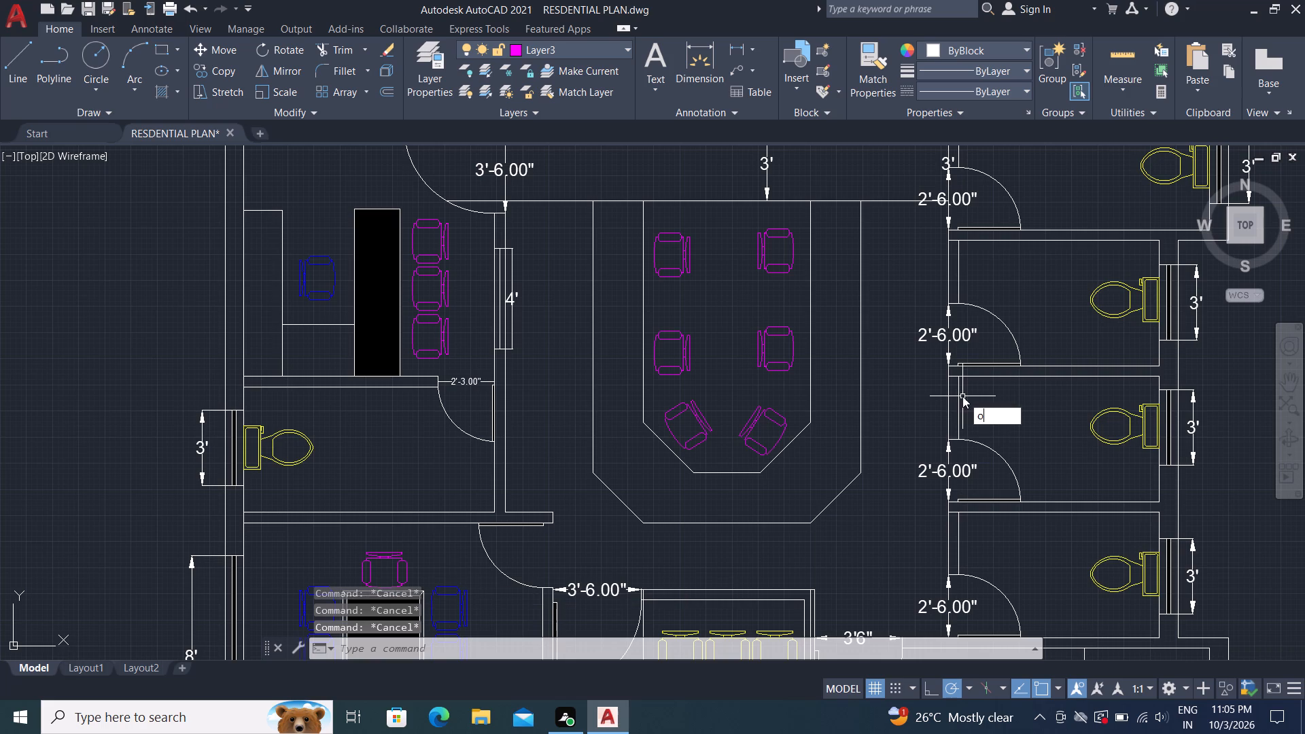
key(space)
key(5)
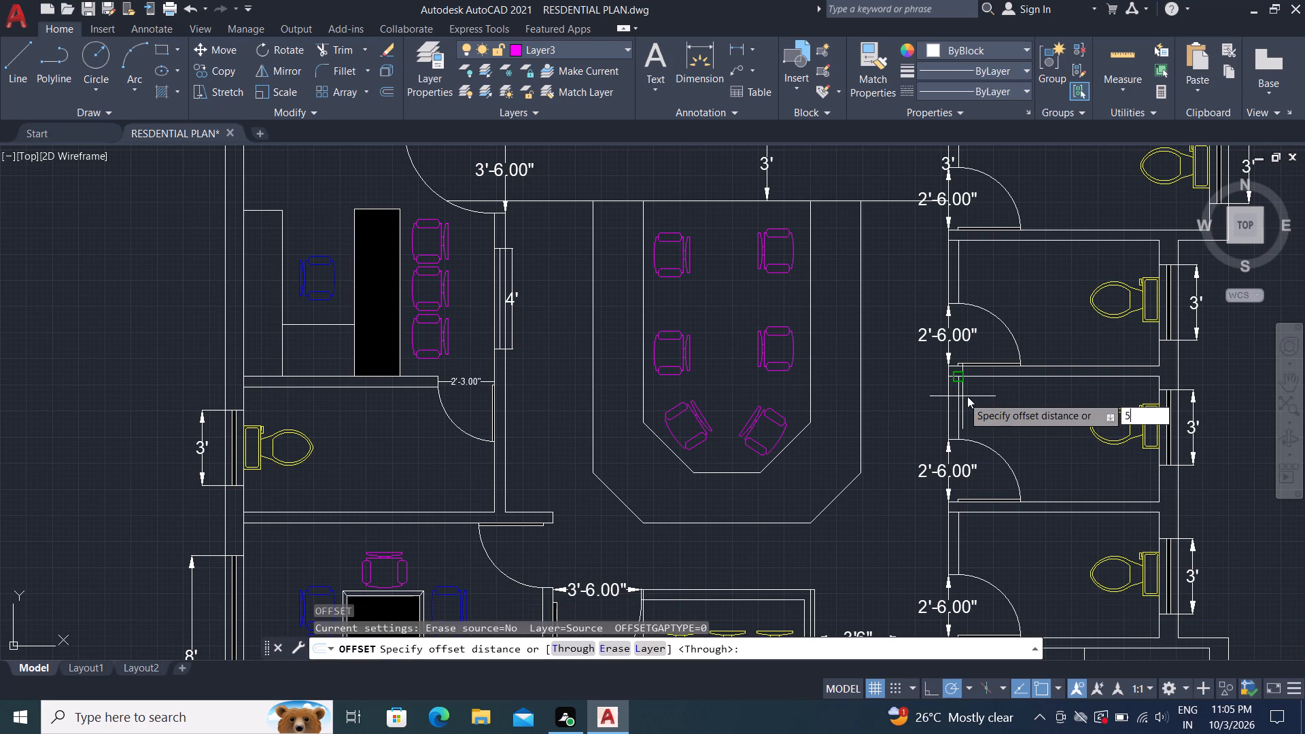
key(shift+quotedbl)
key(Return)
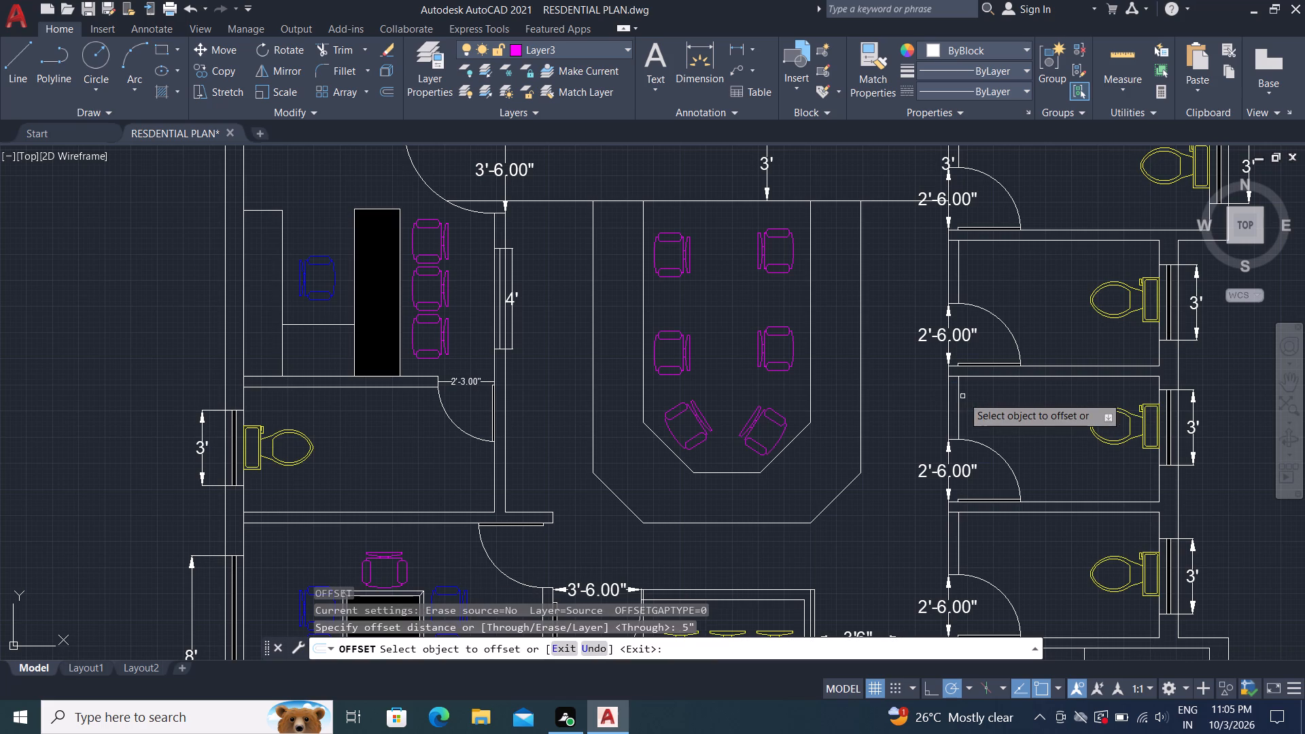
click(861, 379)
click(842, 389)
click(855, 481)
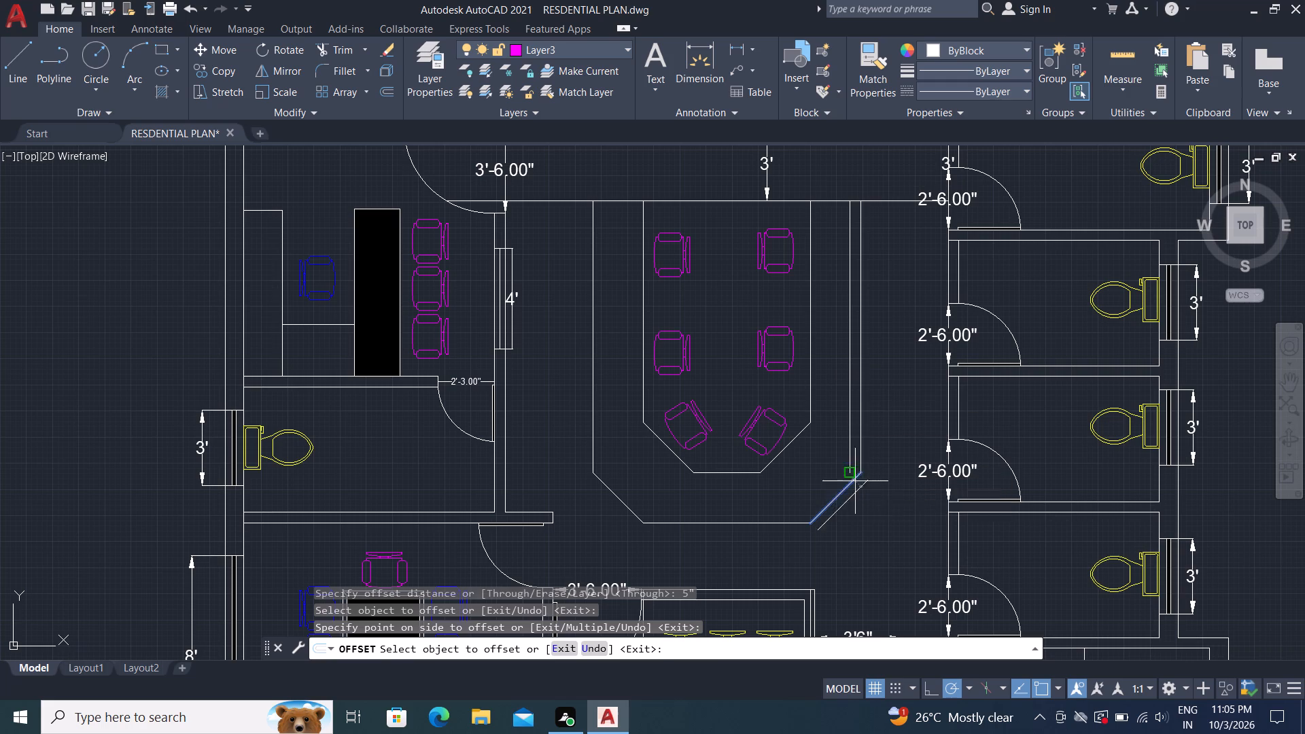
click(814, 471)
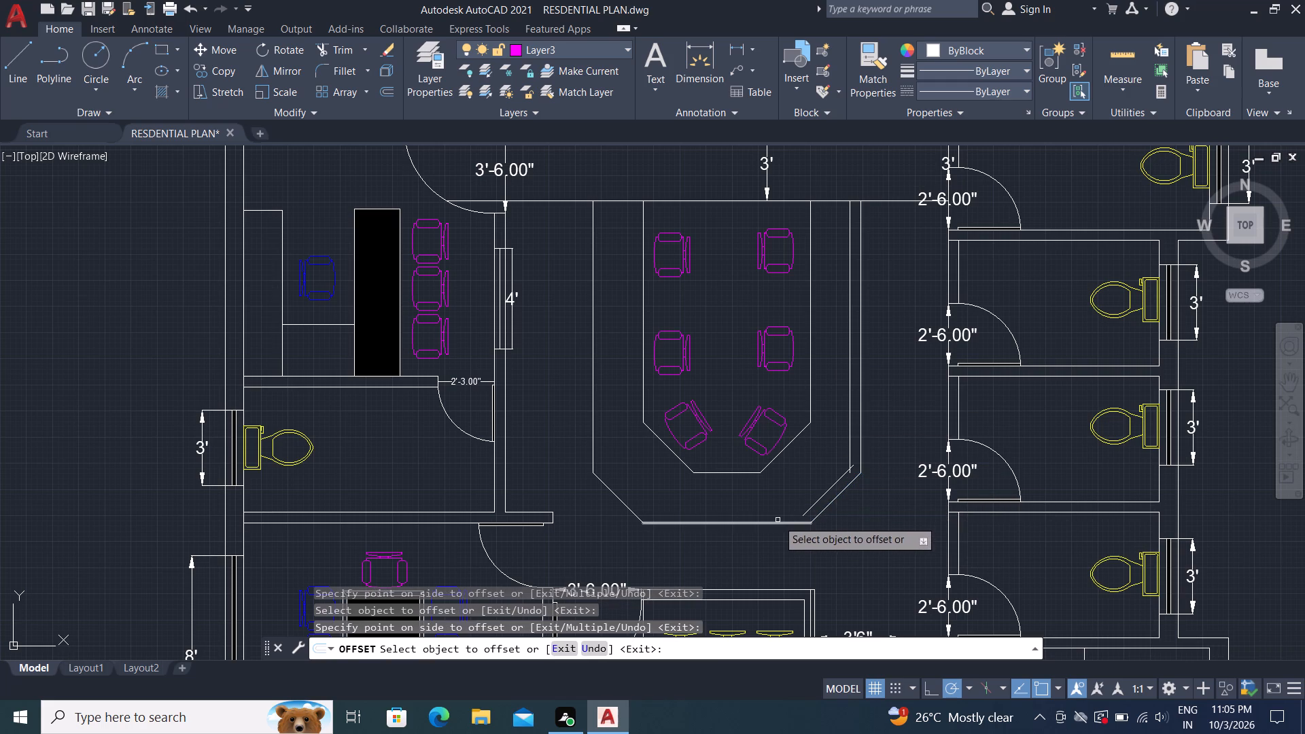
Offset the bottom, lower-left diagonal and left vertical side of the conference area's outer outline inward by the same 5".
click(777, 520)
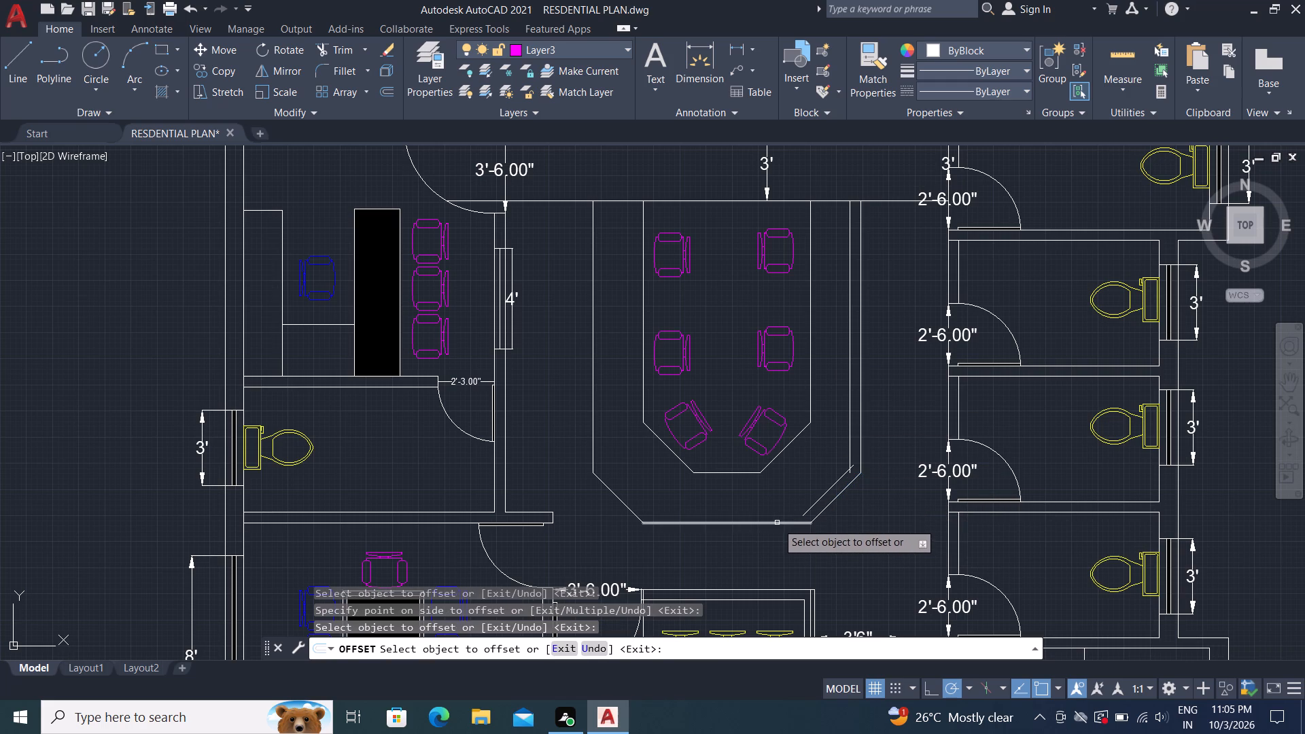
click(777, 521)
click(771, 497)
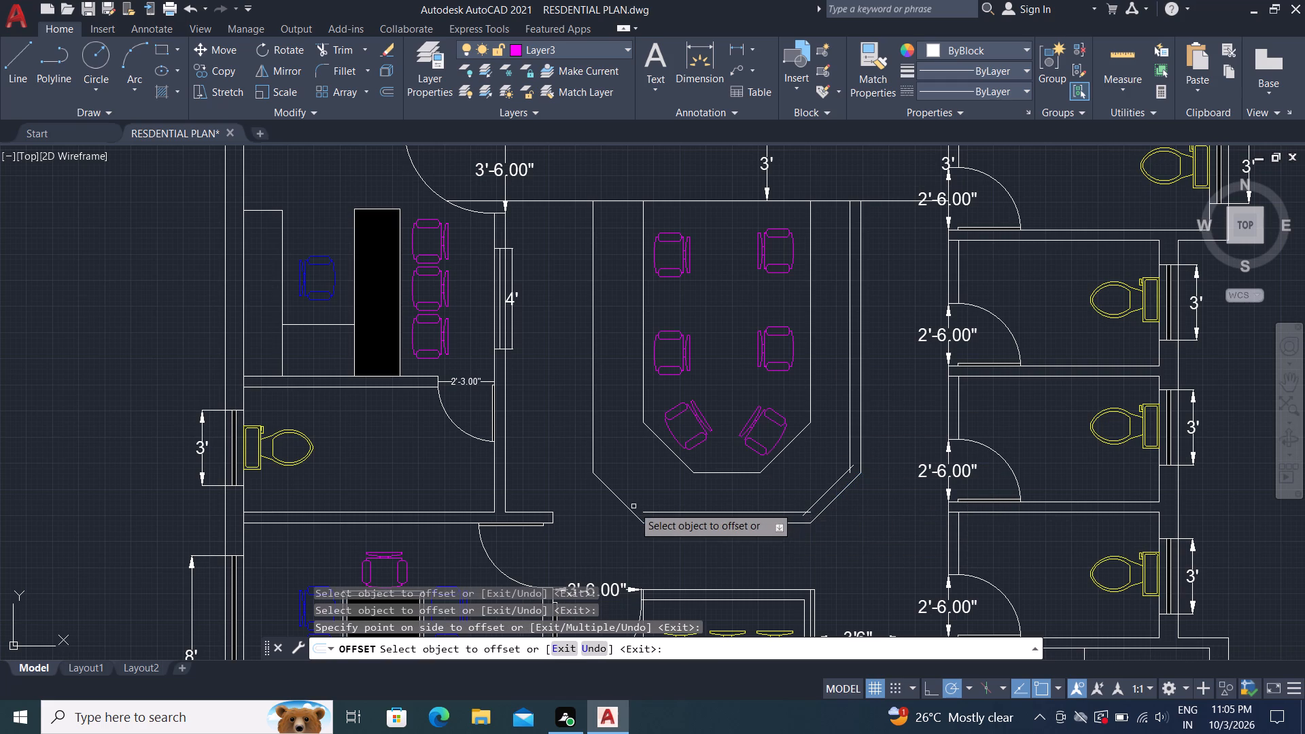
click(627, 504)
click(639, 488)
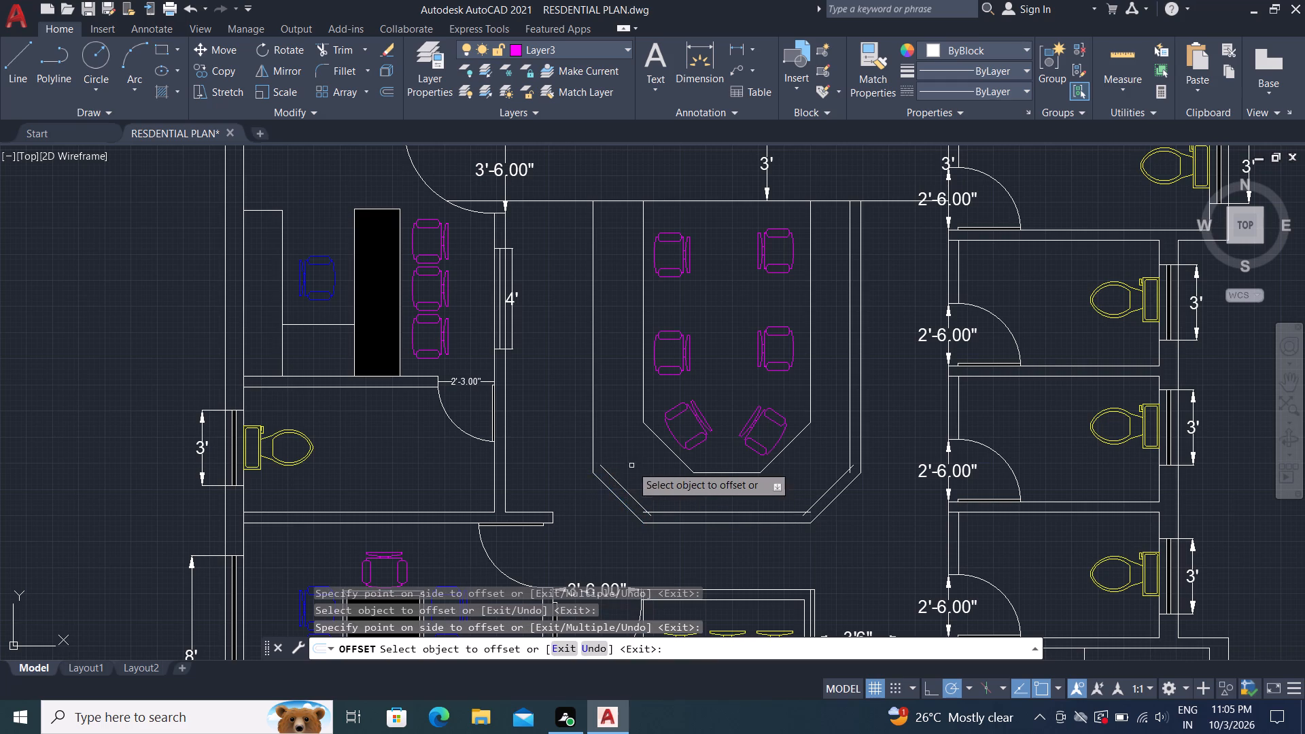
click(595, 419)
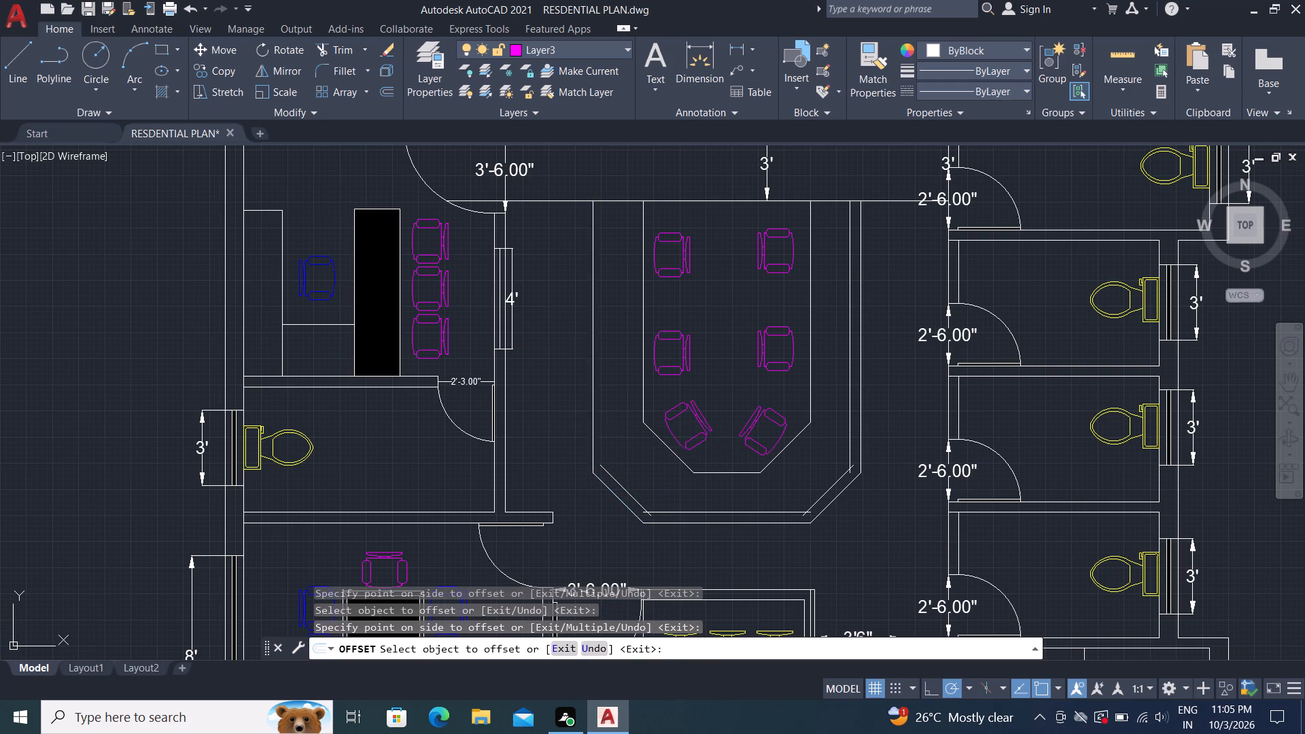
click(621, 431)
key(Escape)
Trim the overlapping ends of the new inner lines at both ends of the conference area's lower-left diagonal.
text(tr)
key(space)
scroll(616, 478, up, 3)
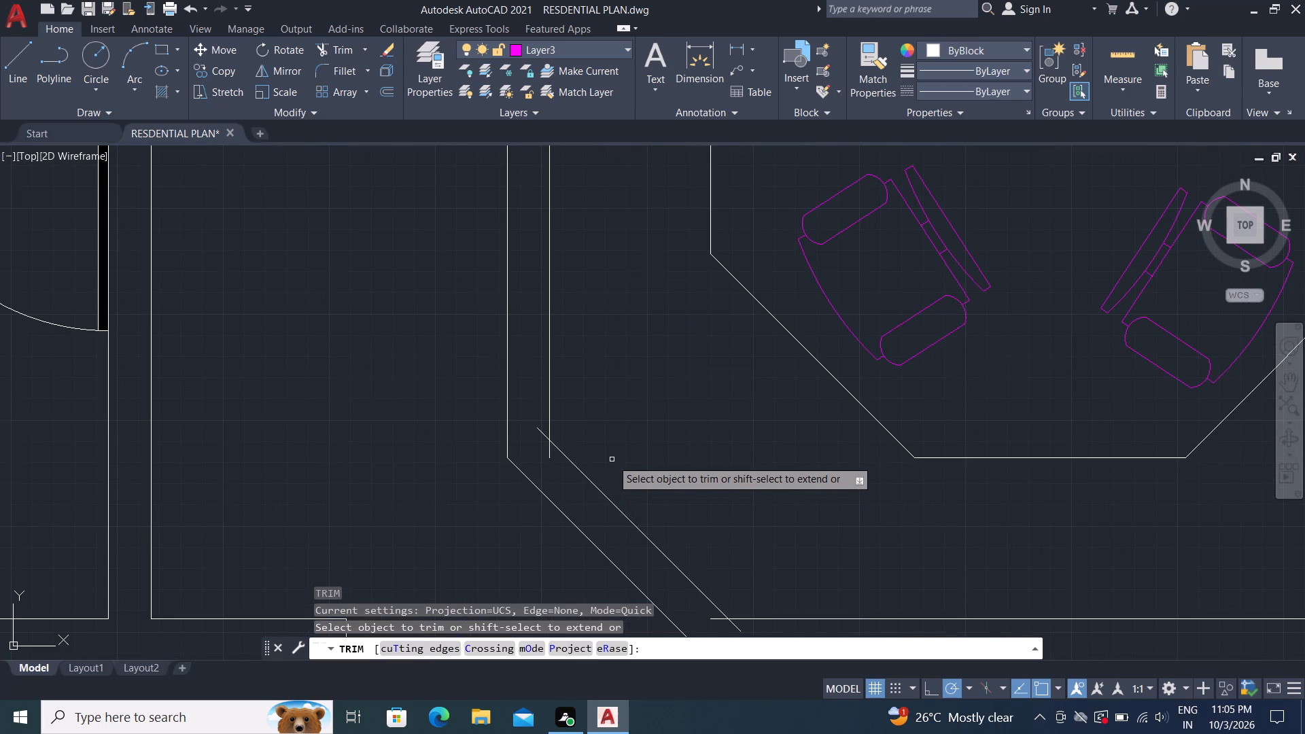
scroll(557, 466, up, 5)
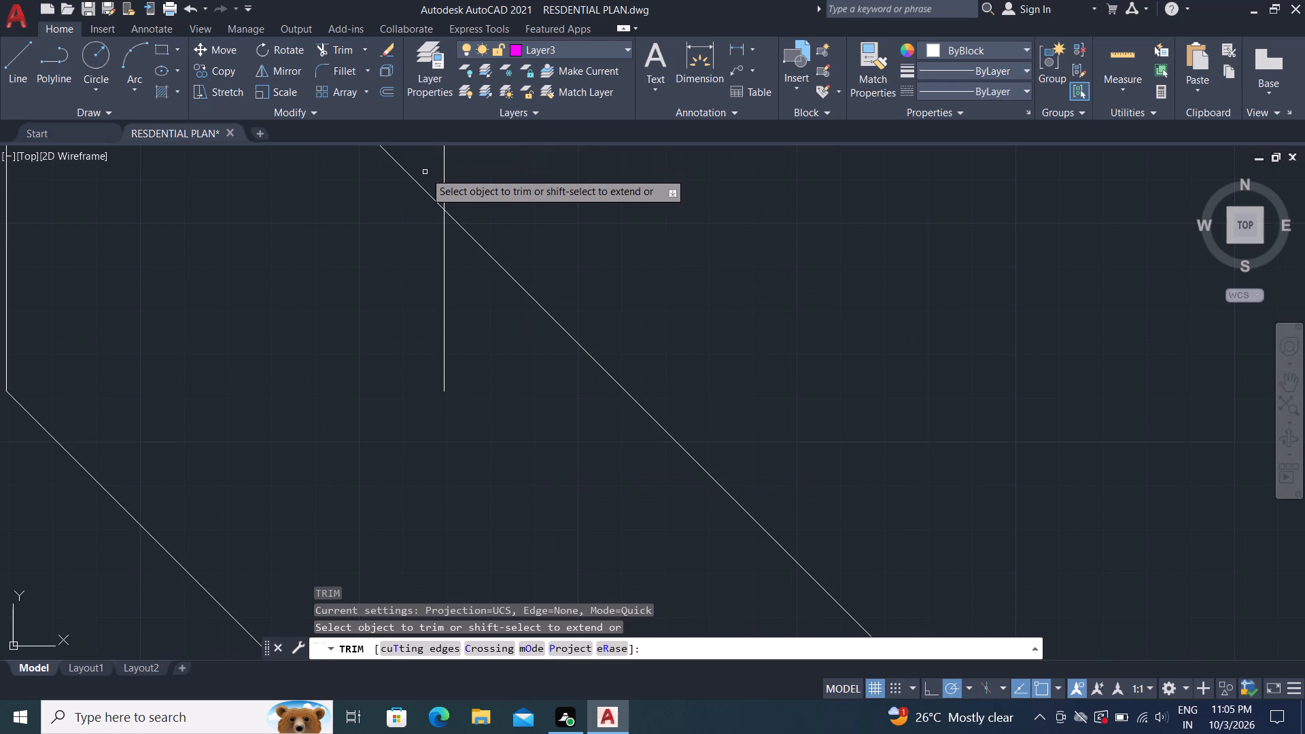
scroll(423, 173, down, 2)
click(407, 167)
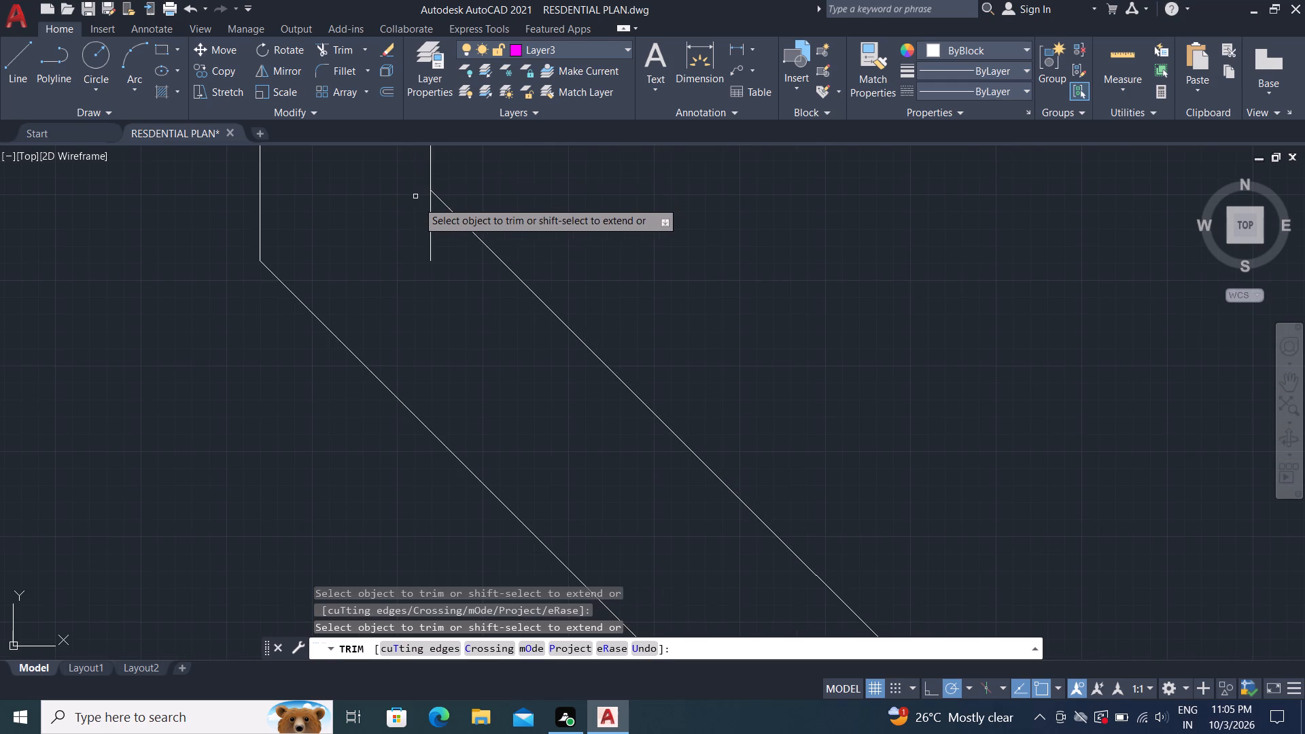
click(430, 218)
scroll(415, 246, down, 2)
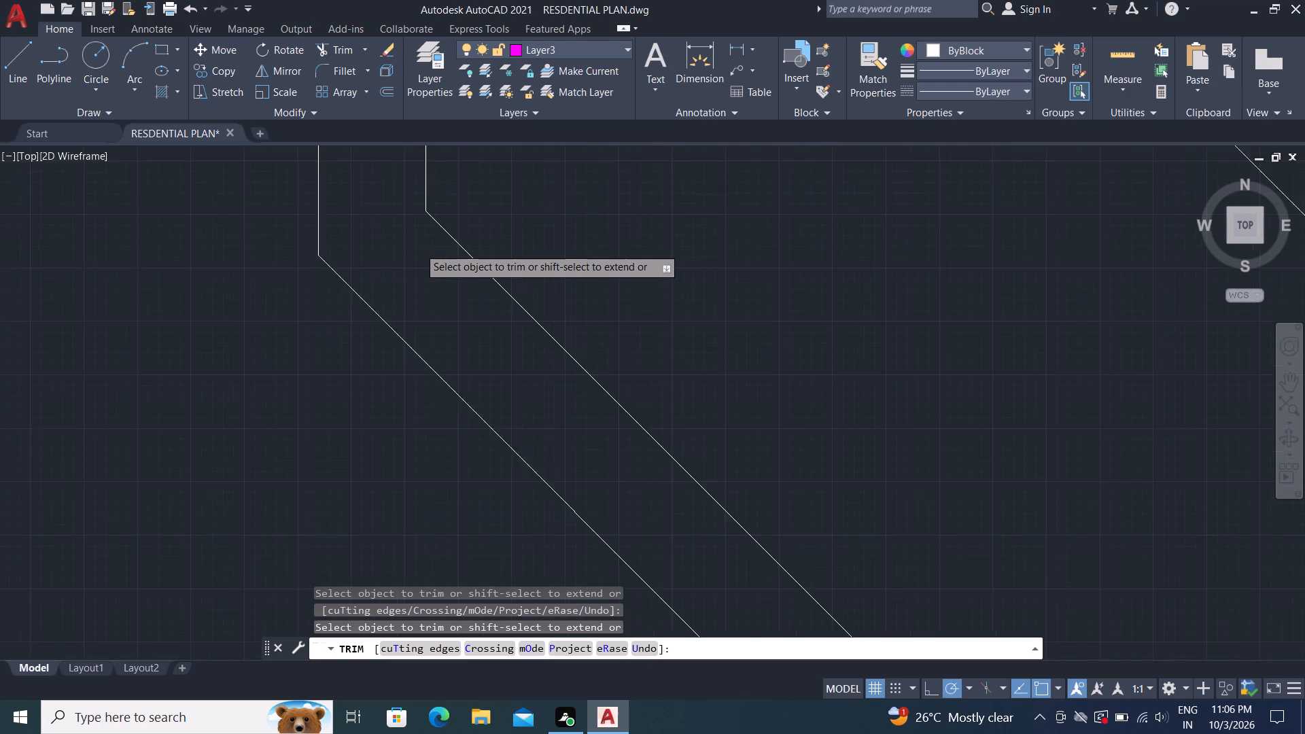
scroll(423, 251, down, 1)
scroll(603, 432, up, 5)
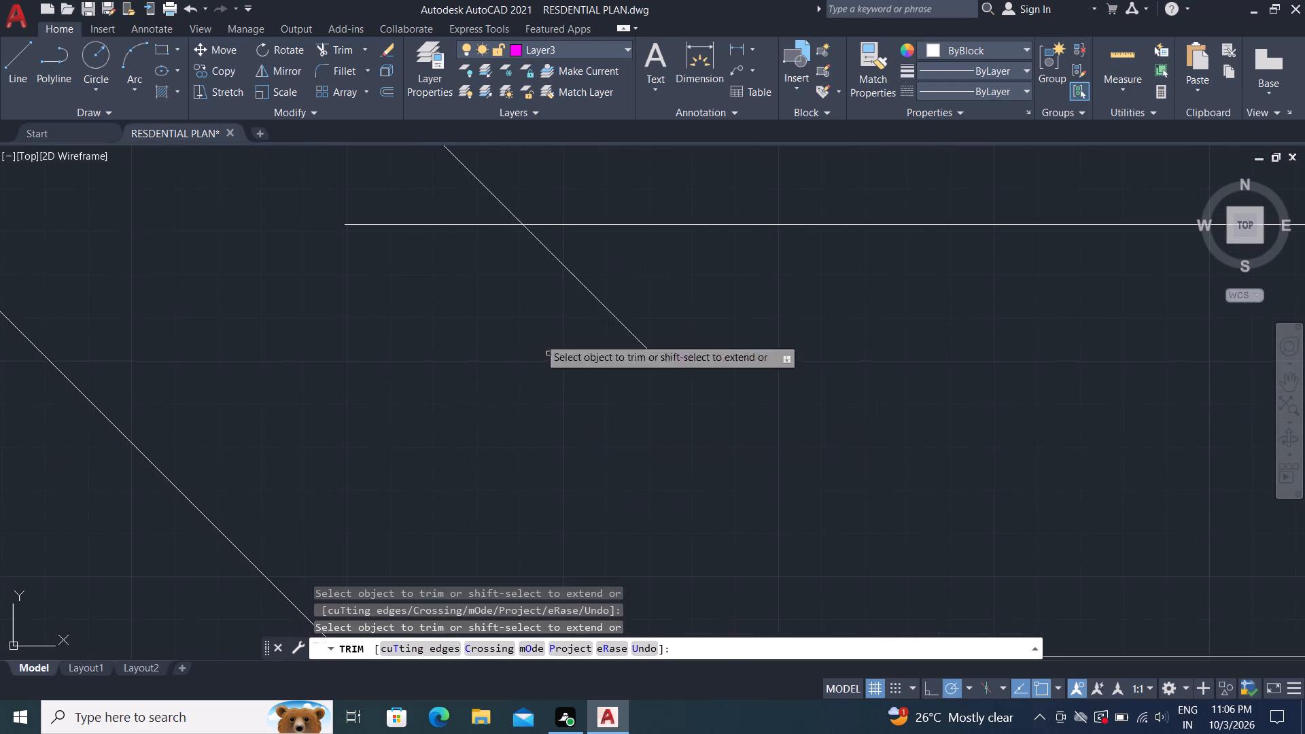
click(470, 227)
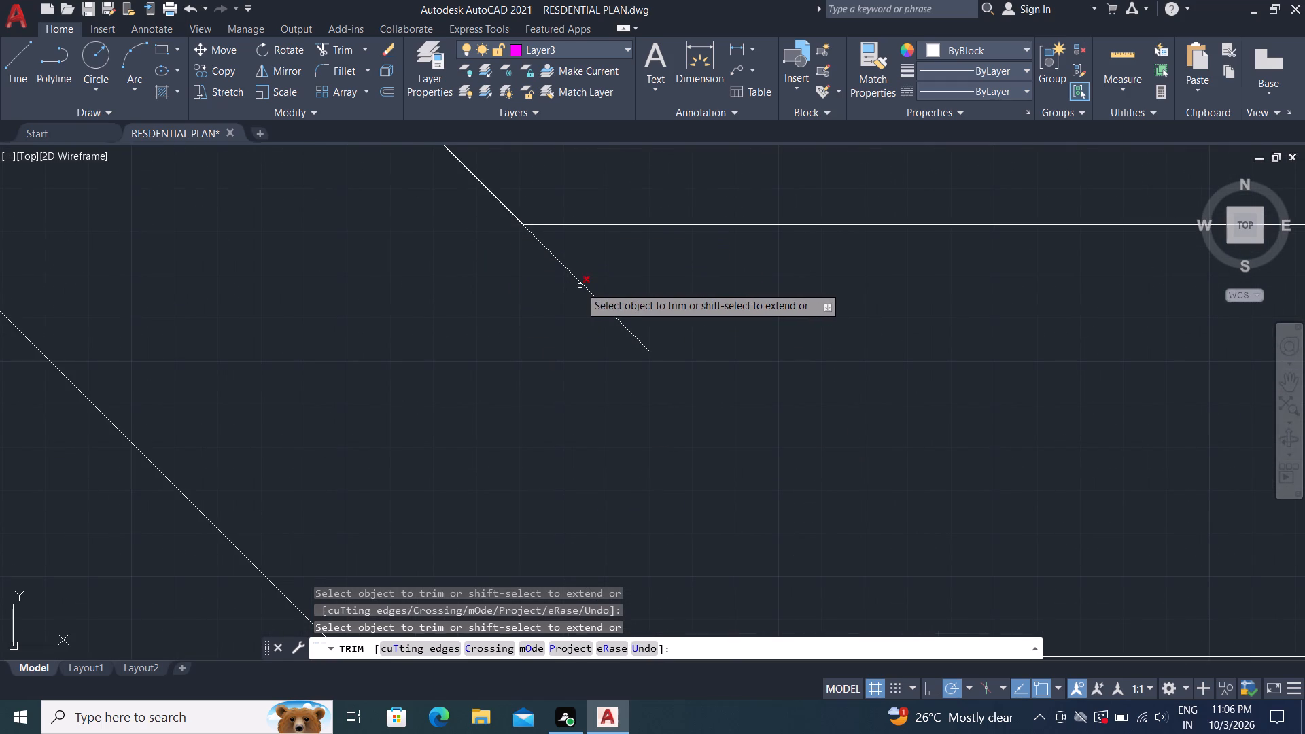
click(582, 286)
Trim the overlapping ends of the new inner lines at both ends of the conference area's lower-right diagonal.
scroll(521, 357, down, 5)
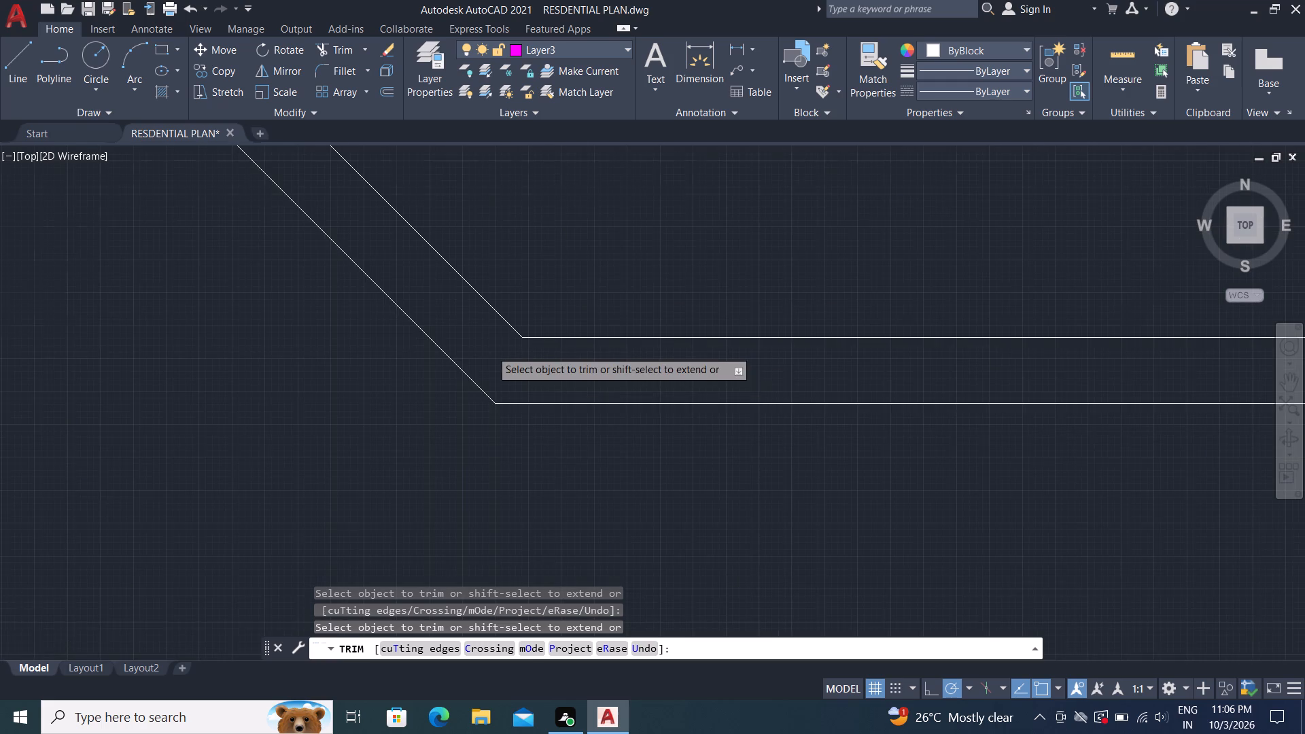
scroll(492, 351, down, 1)
scroll(884, 347, up, 4)
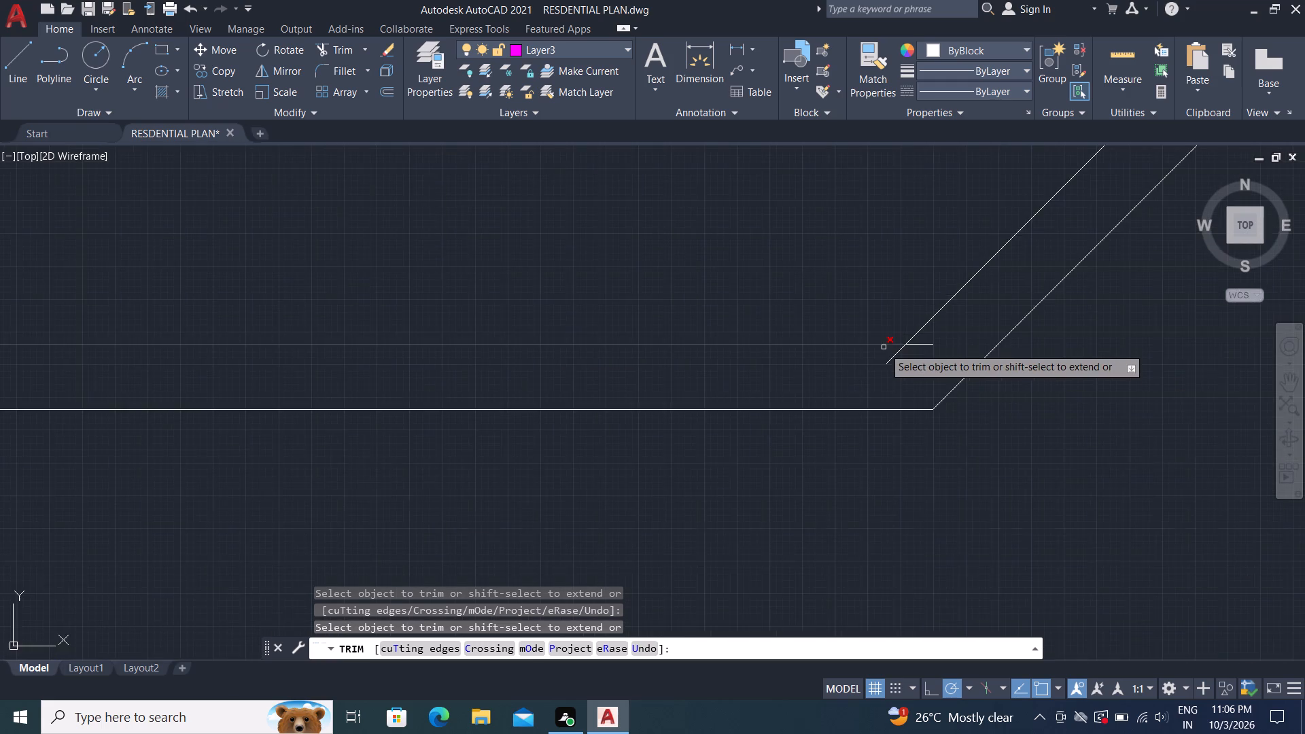
scroll(910, 377, up, 4)
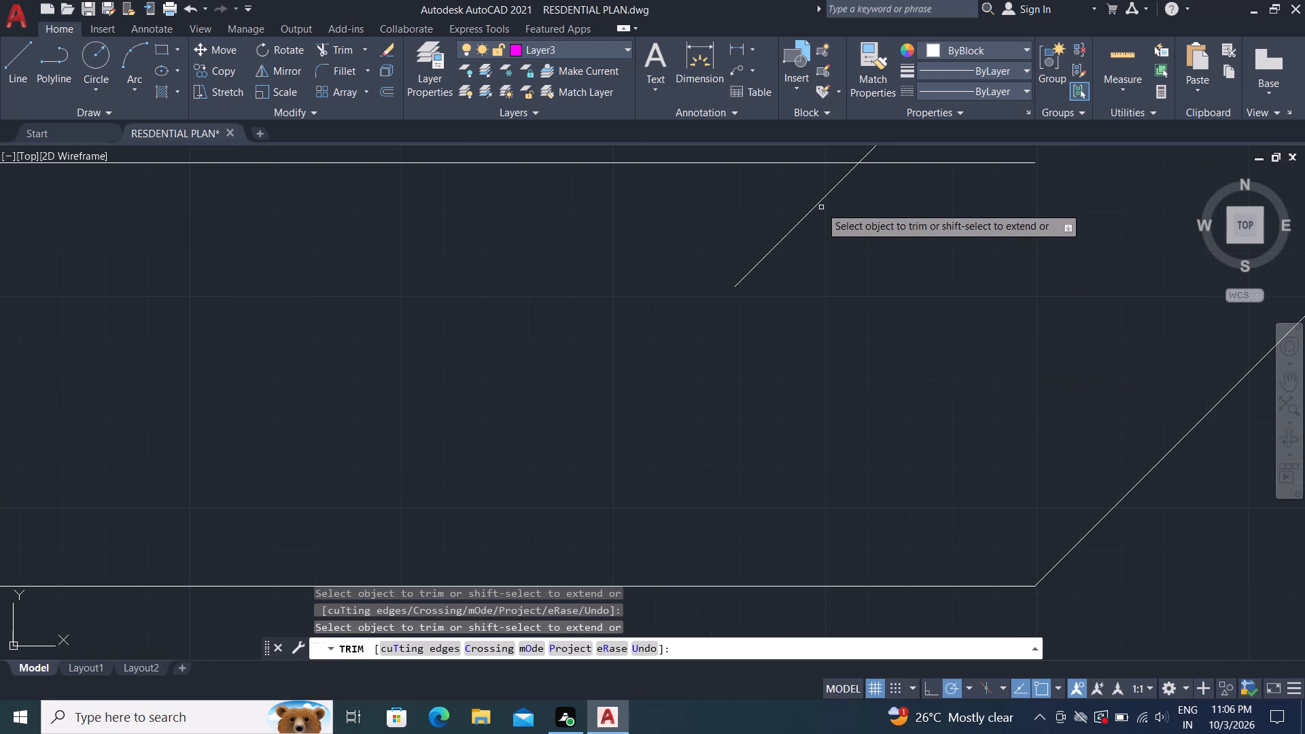
click(816, 206)
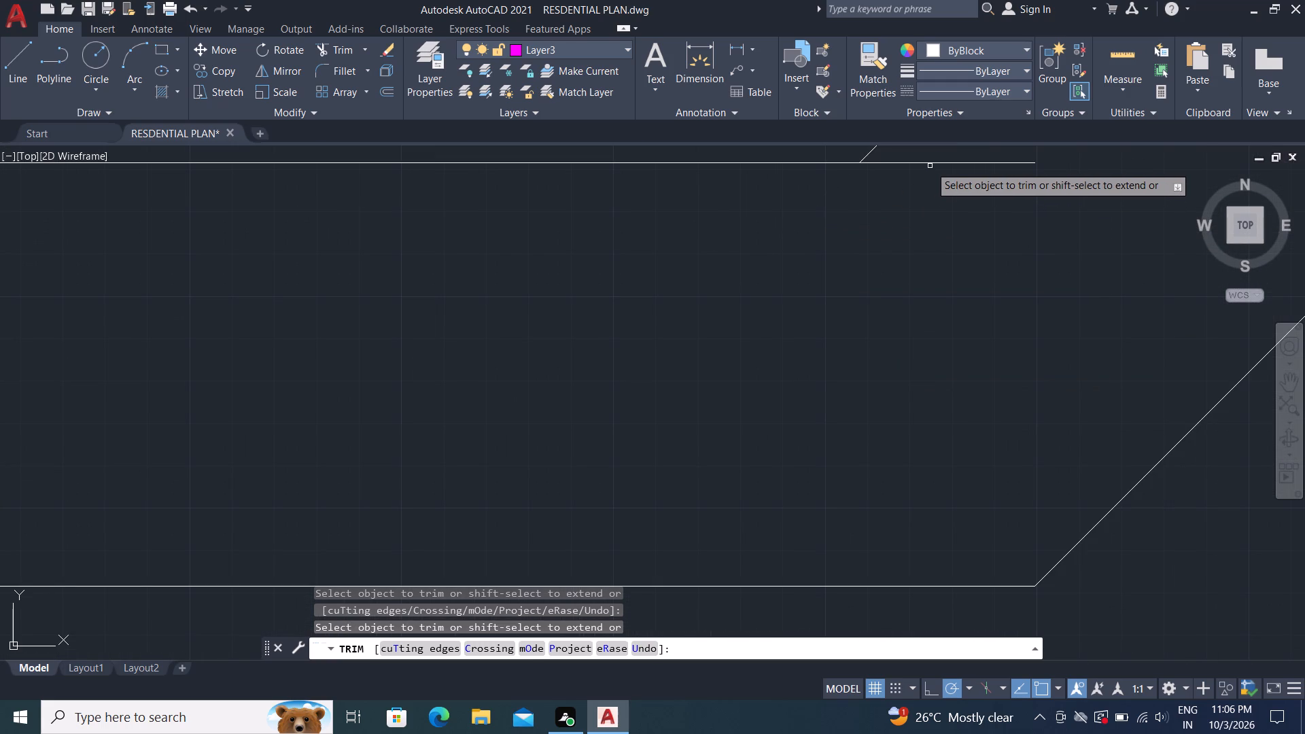
click(932, 164)
scroll(920, 279, down, 5)
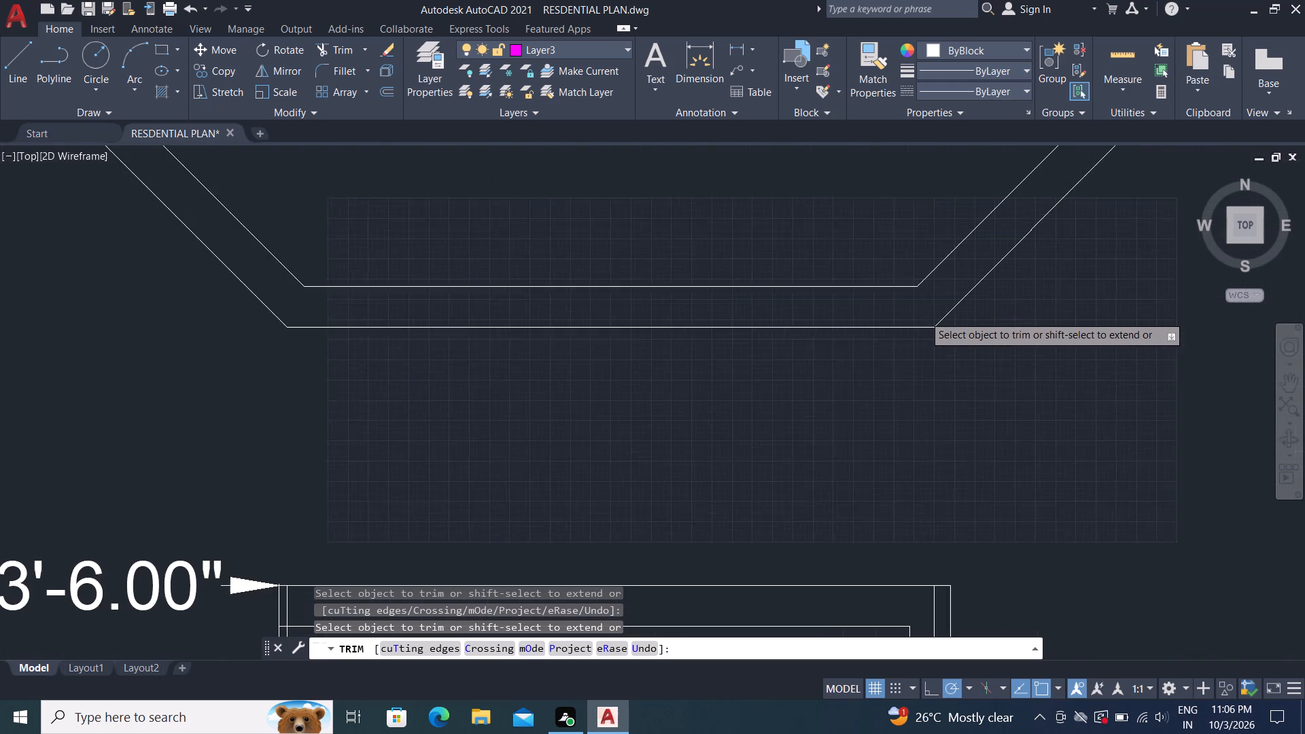
scroll(1116, 341, down, 2)
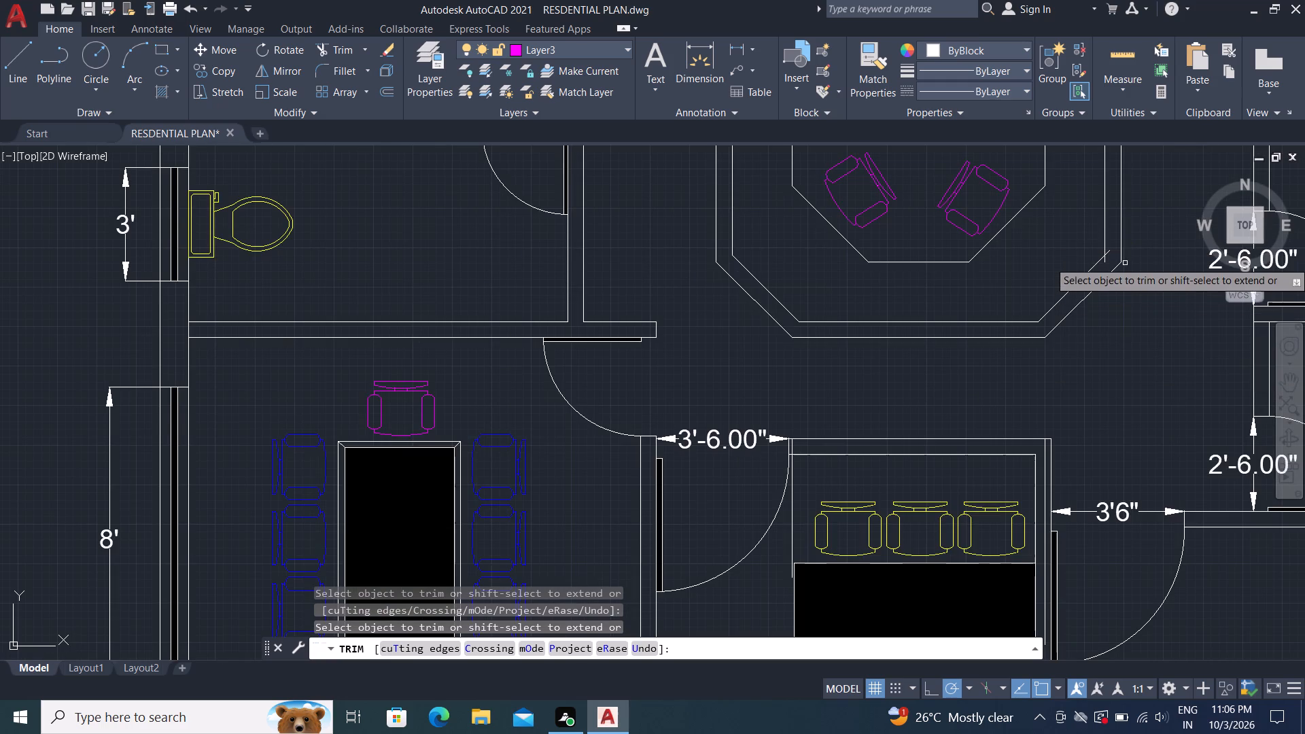
scroll(1114, 256, up, 4)
click(1050, 232)
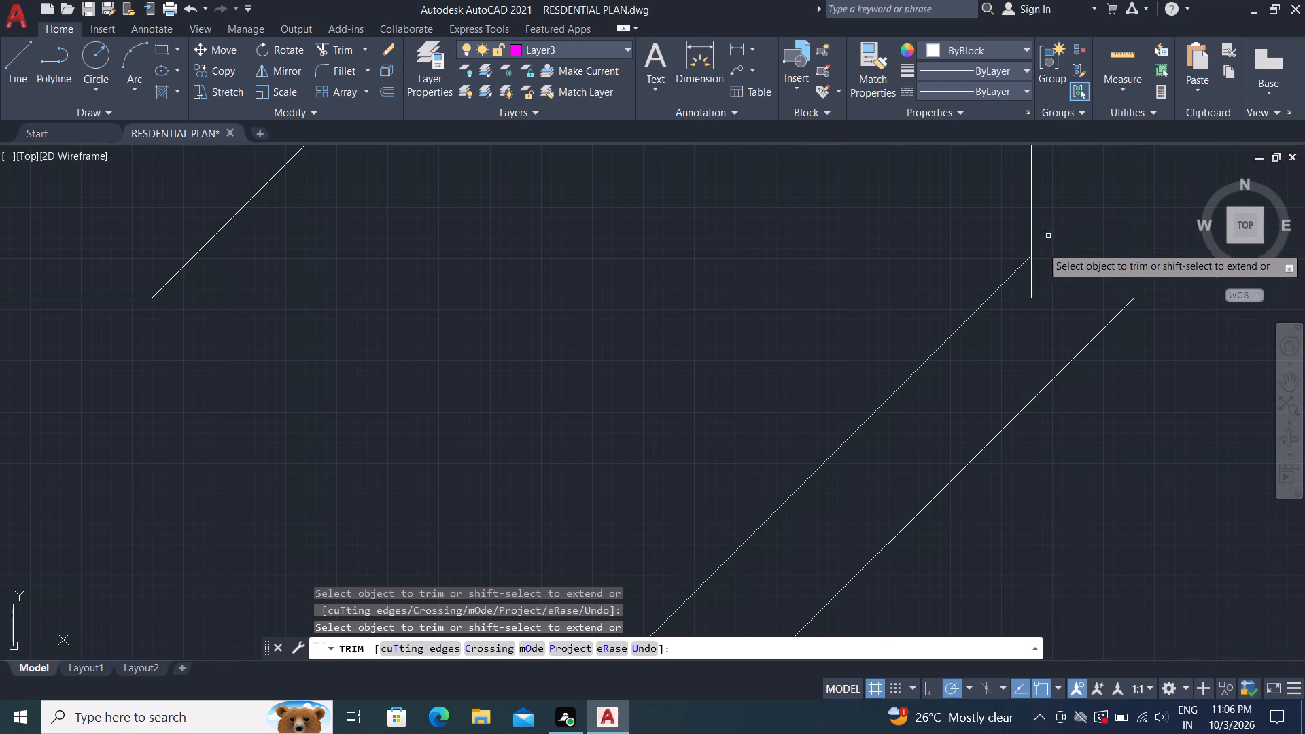
click(1031, 276)
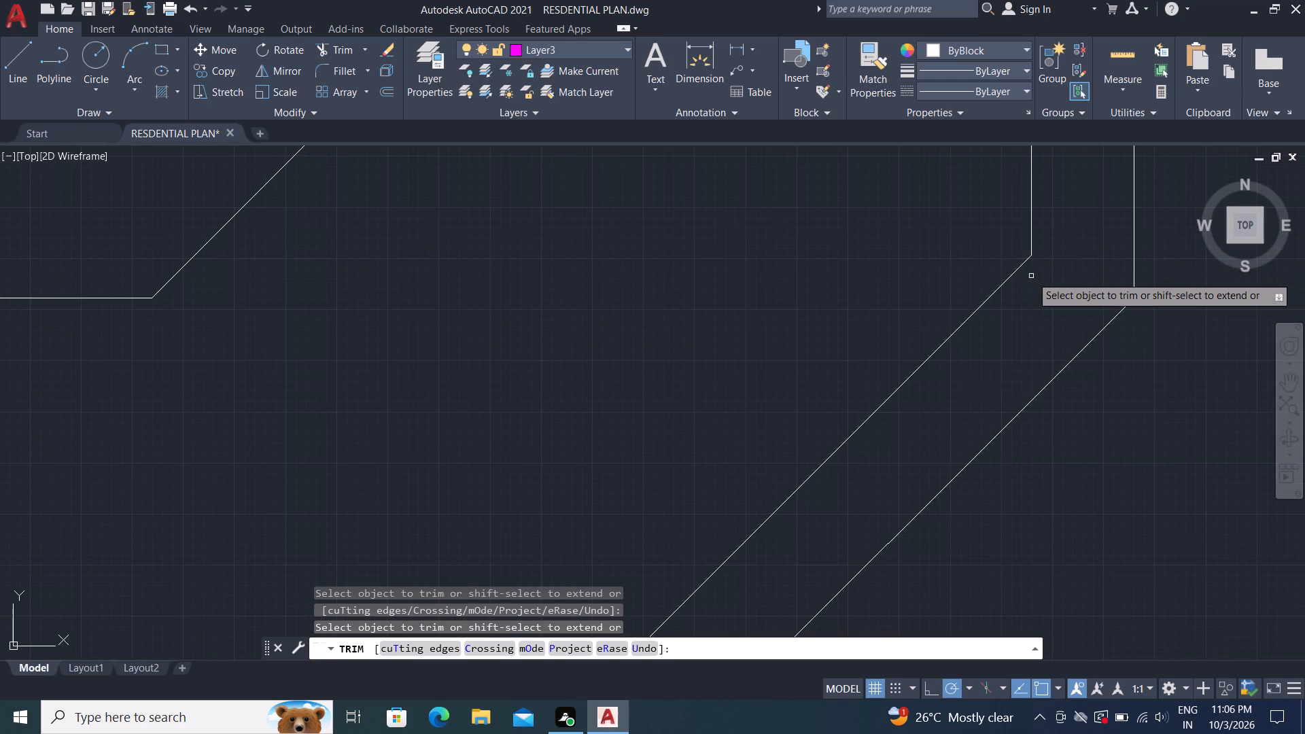
key(Escape)
Add a horizontal linear dimension across the double line at the top of the conference area's left side, placed just above it.
scroll(1051, 332, down, 4)
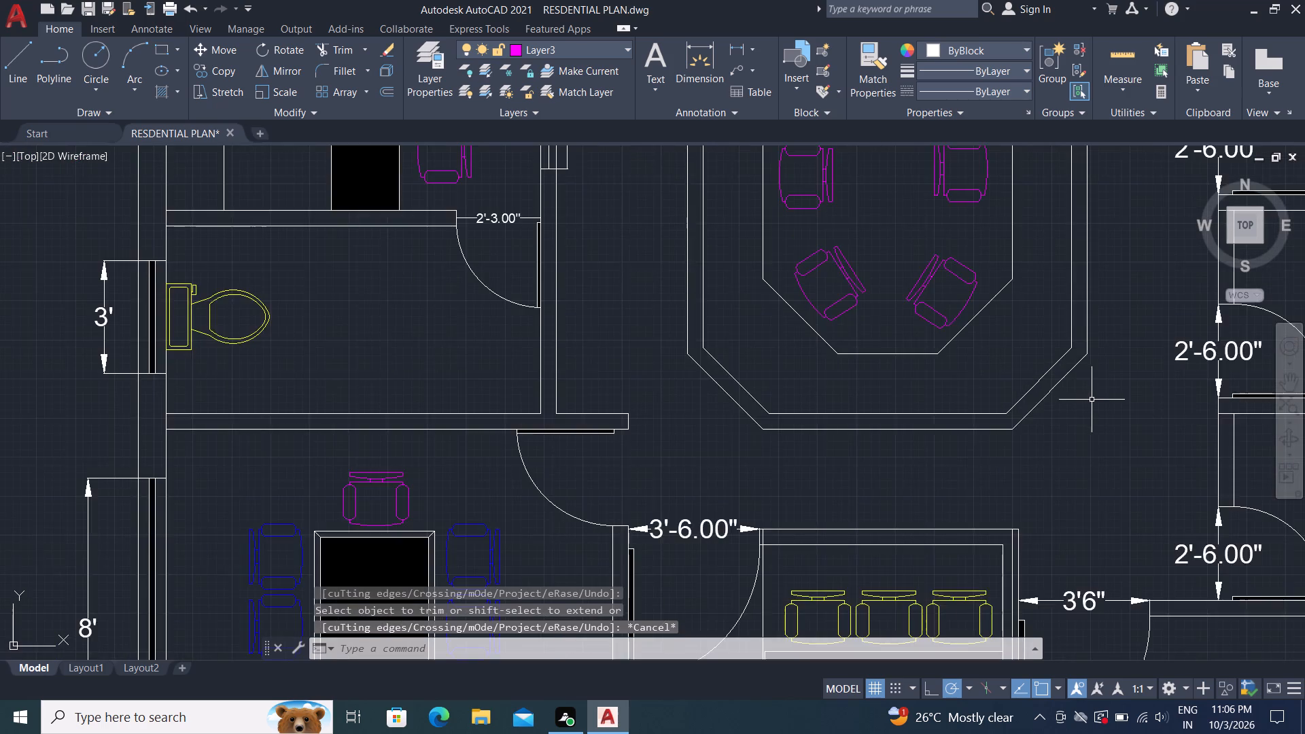
scroll(1092, 400, down, 2)
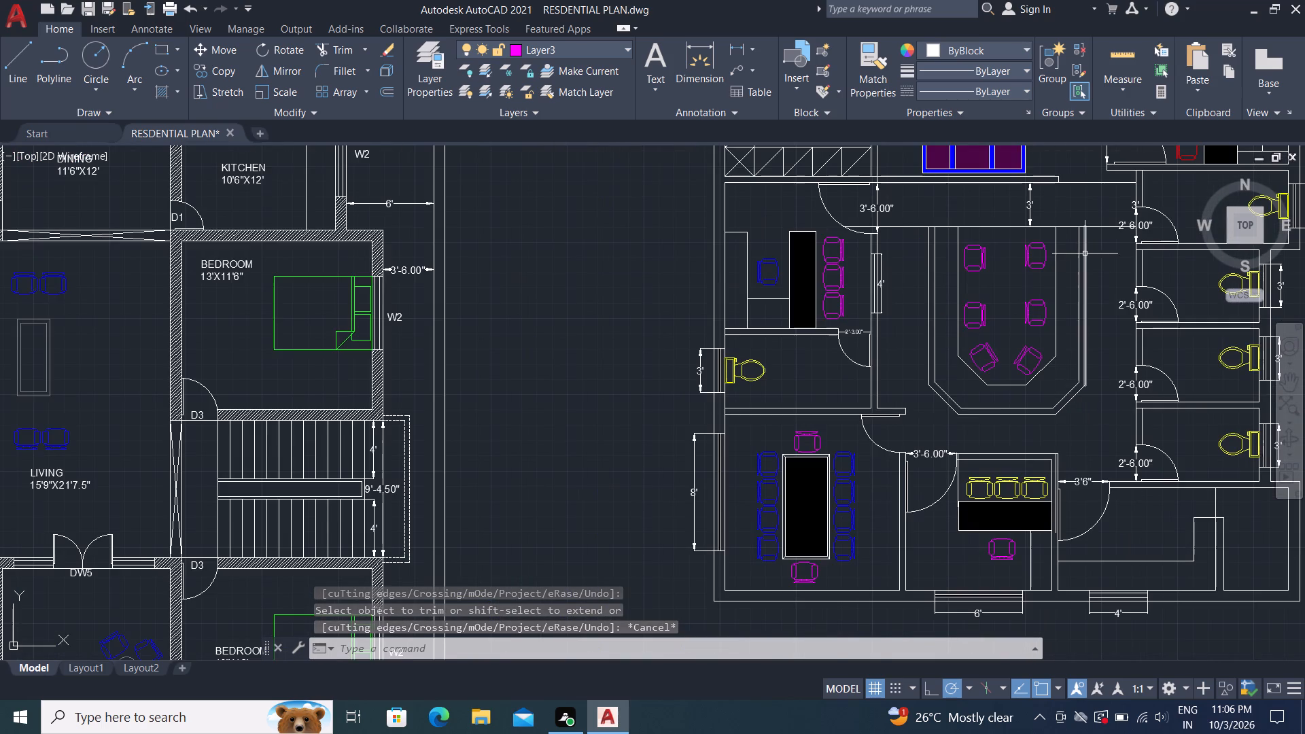
scroll(1085, 254, up, 1)
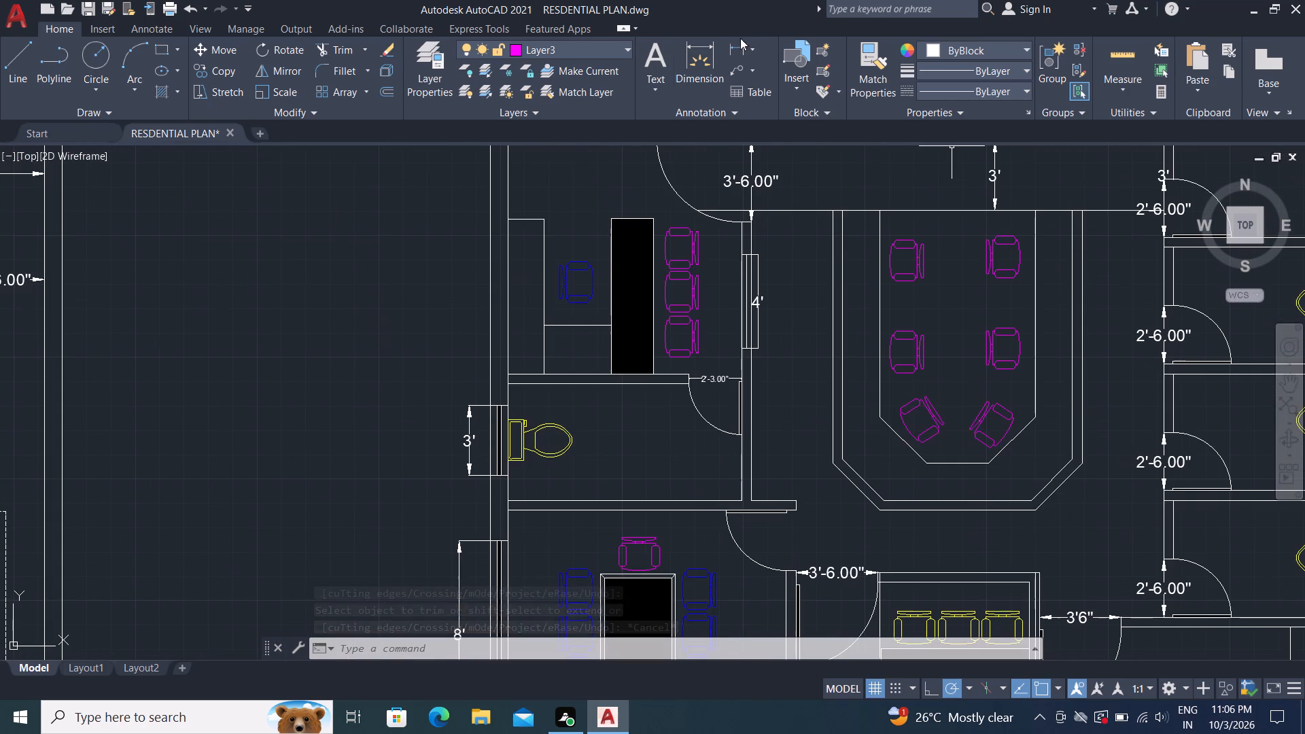
click(736, 44)
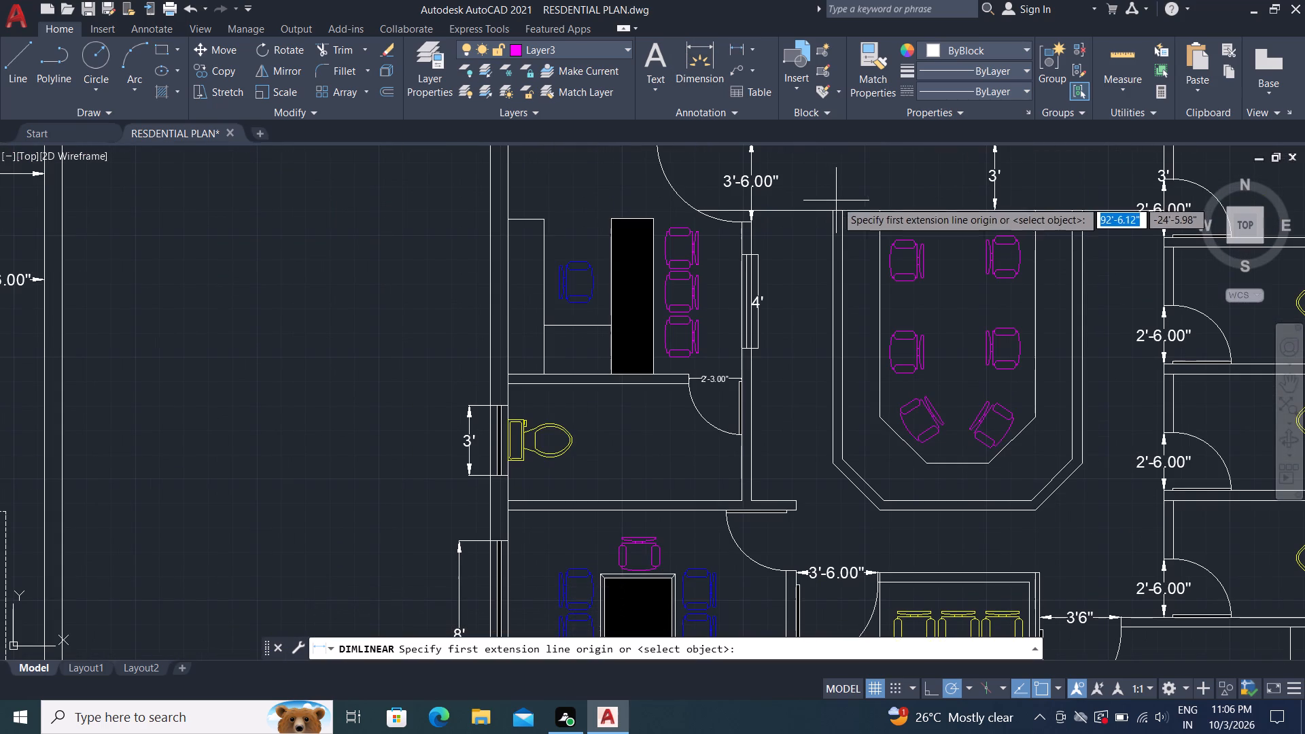
scroll(829, 205, up, 4)
click(848, 245)
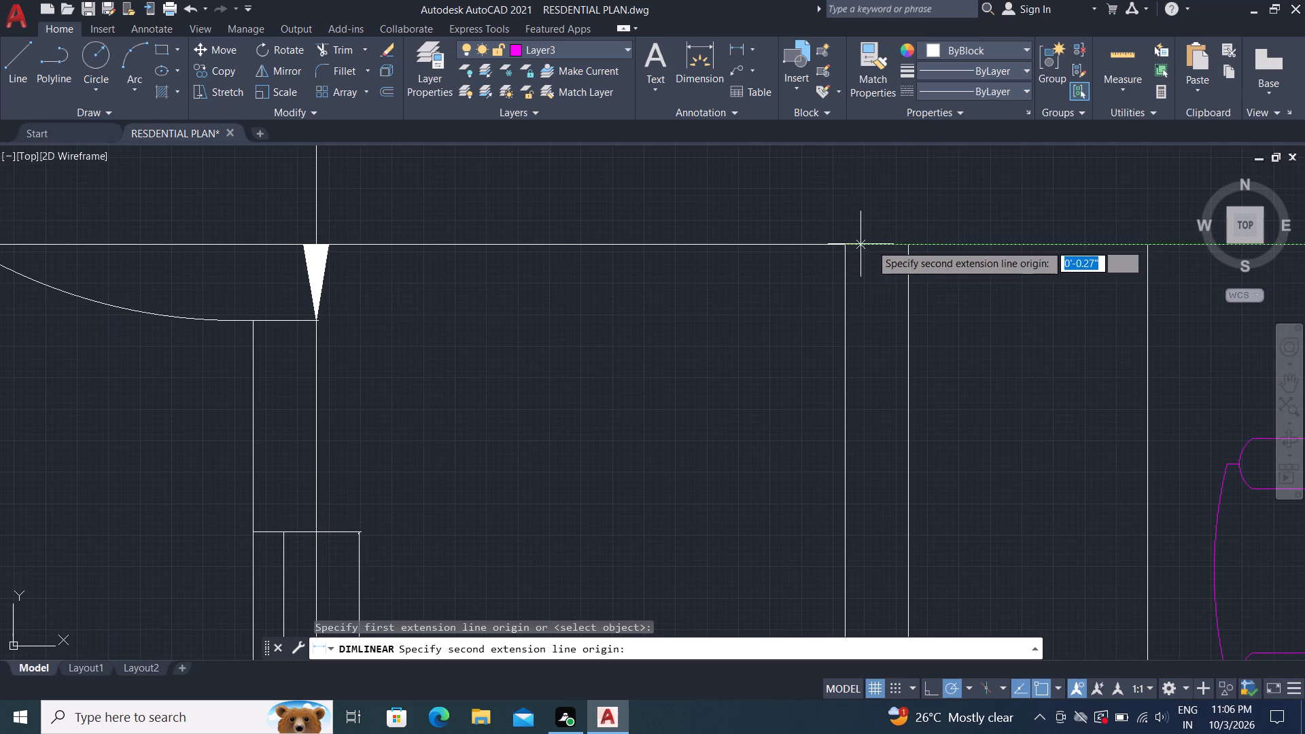
click(907, 244)
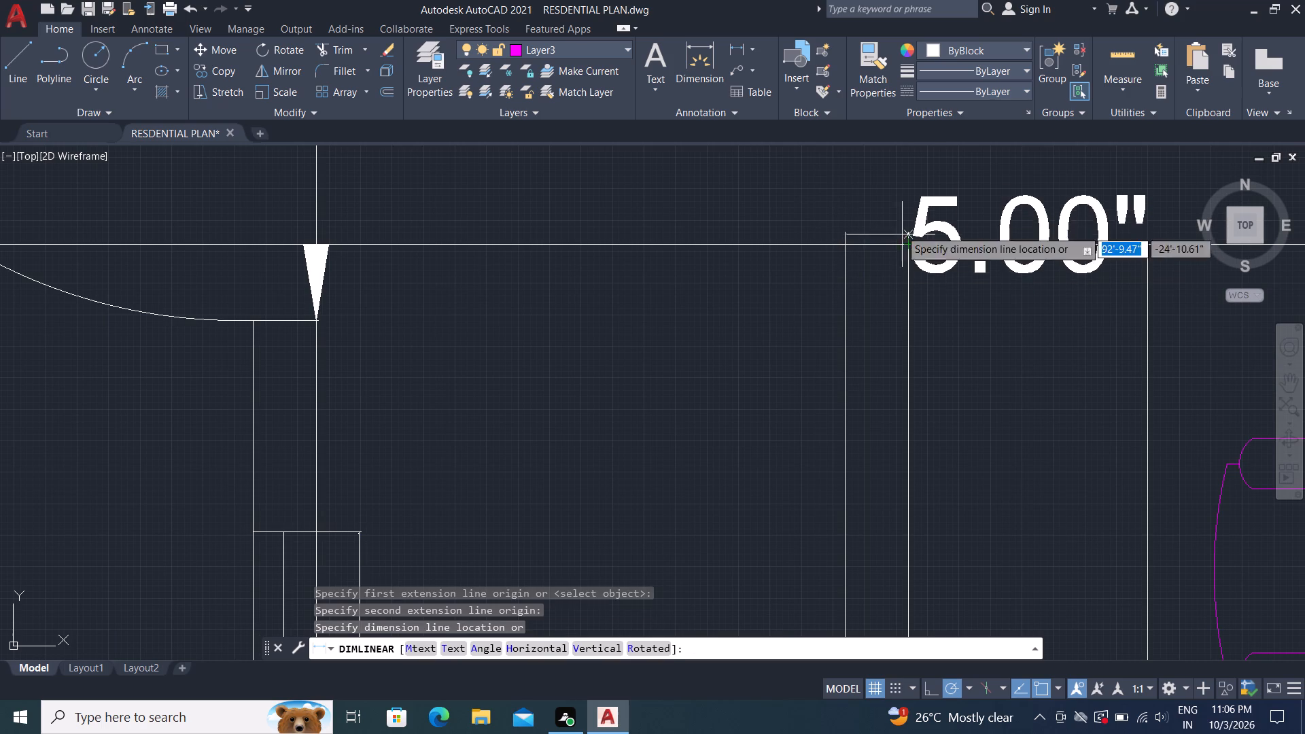
click(890, 191)
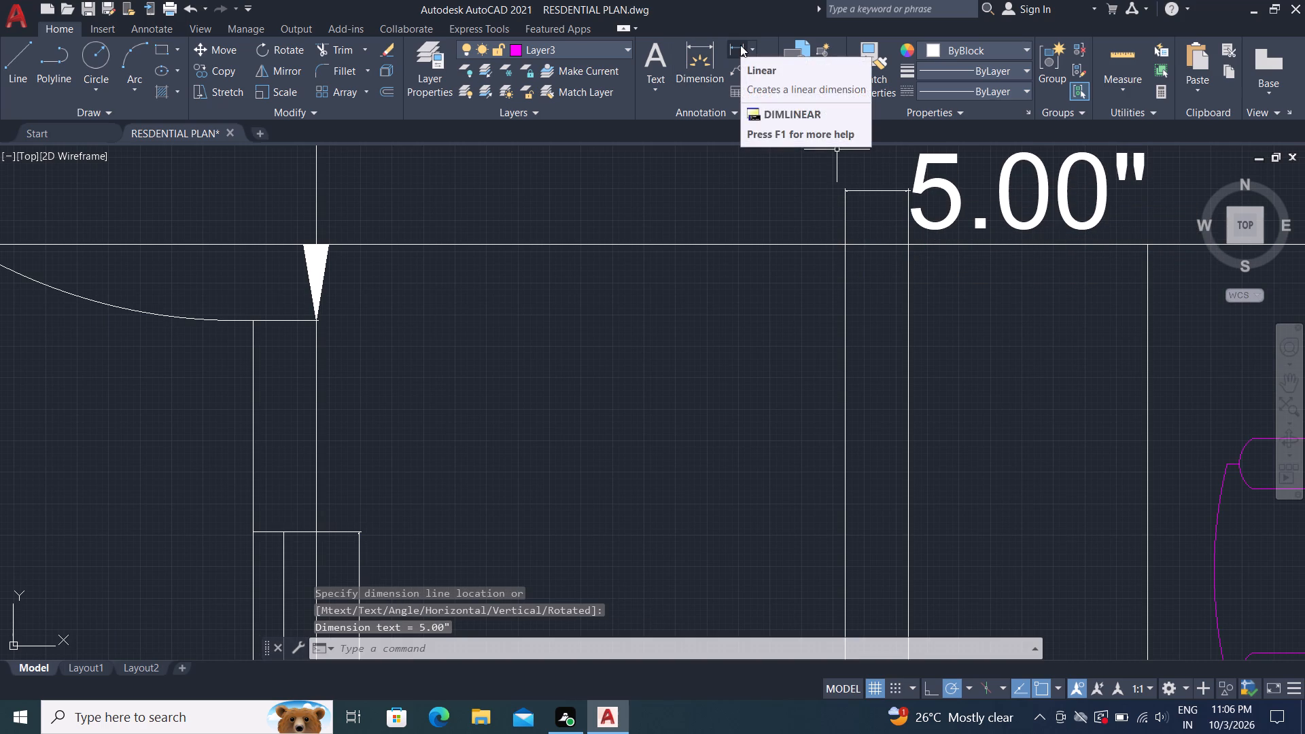
Add a vertical linear dimension spanning the height of the conference area's outer lower-left diagonal, in line with its outer left side.
click(740, 45)
scroll(829, 213, down, 2)
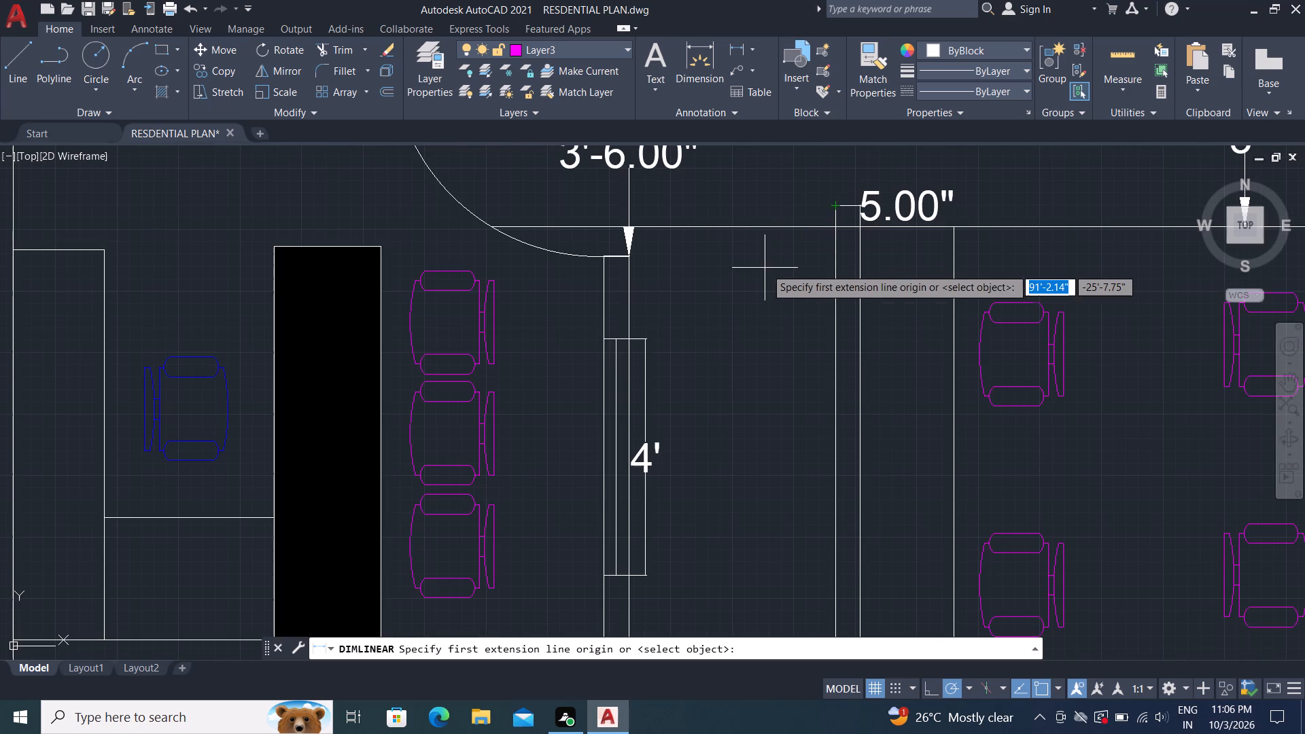
scroll(781, 270, down, 1)
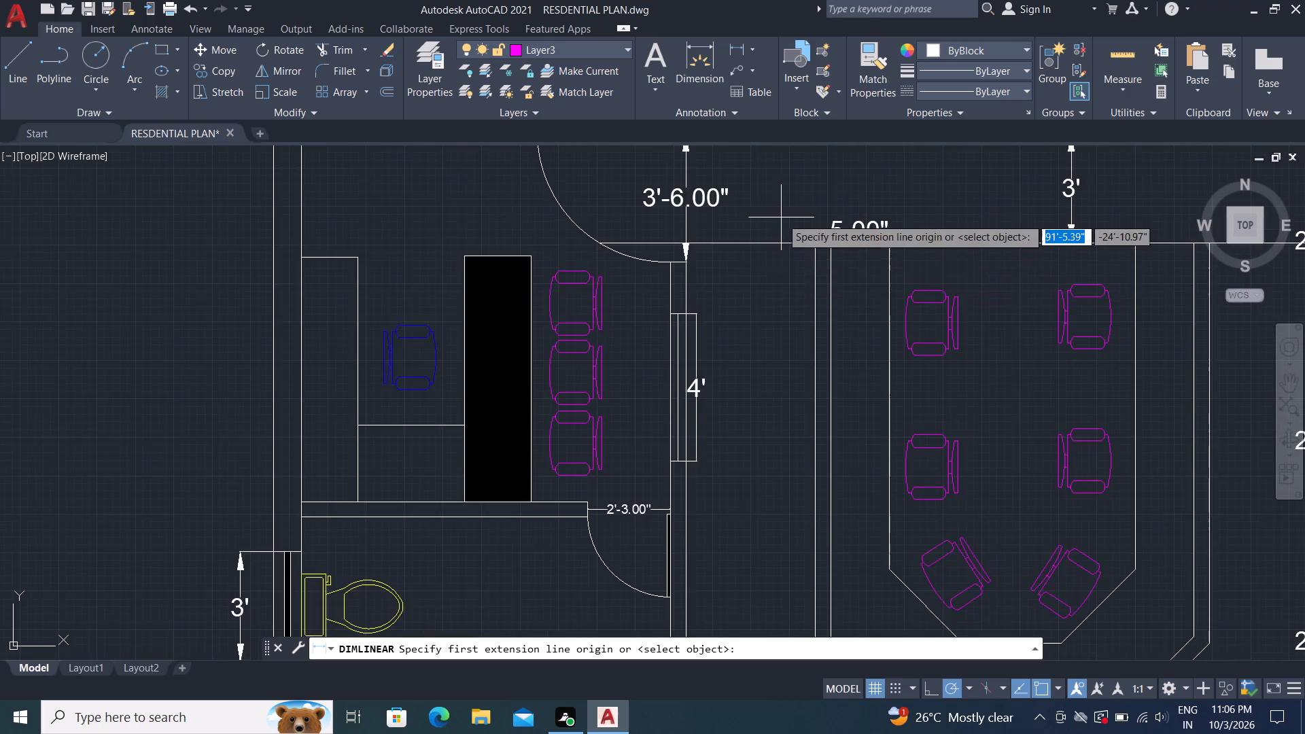
scroll(781, 204, down, 1)
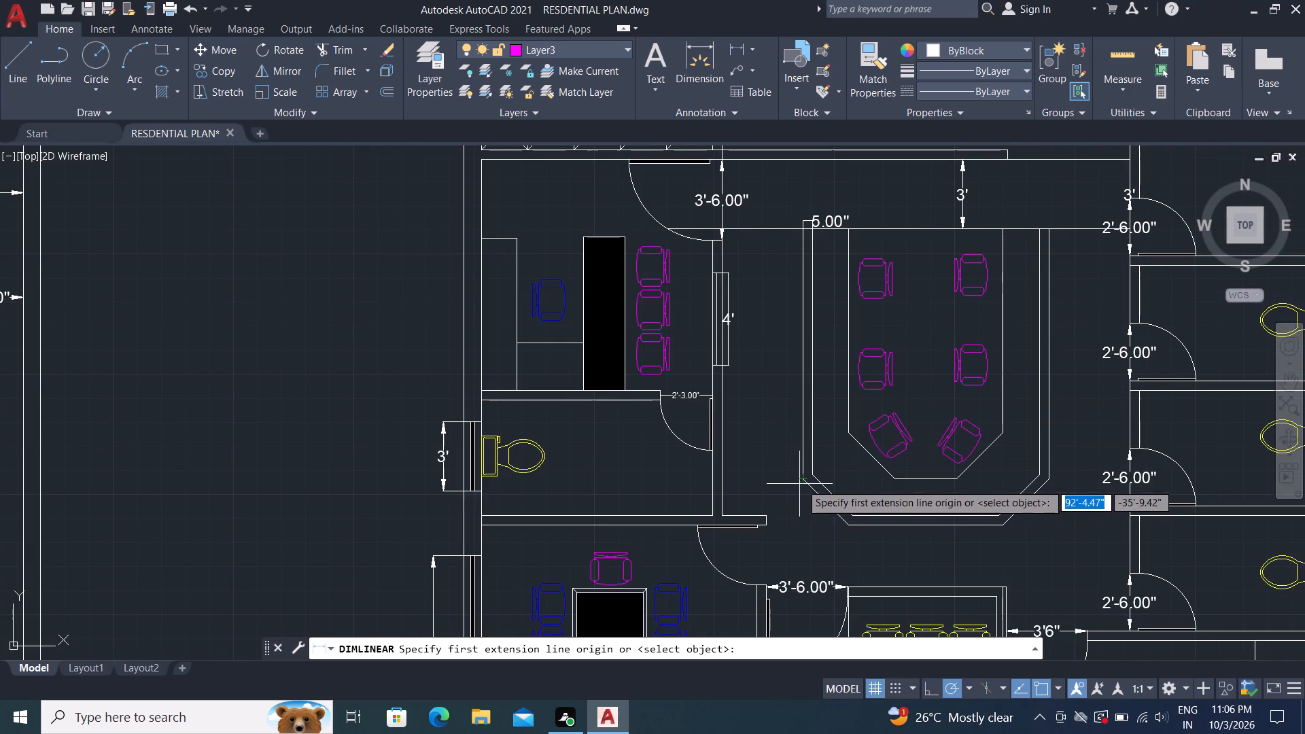
click(802, 482)
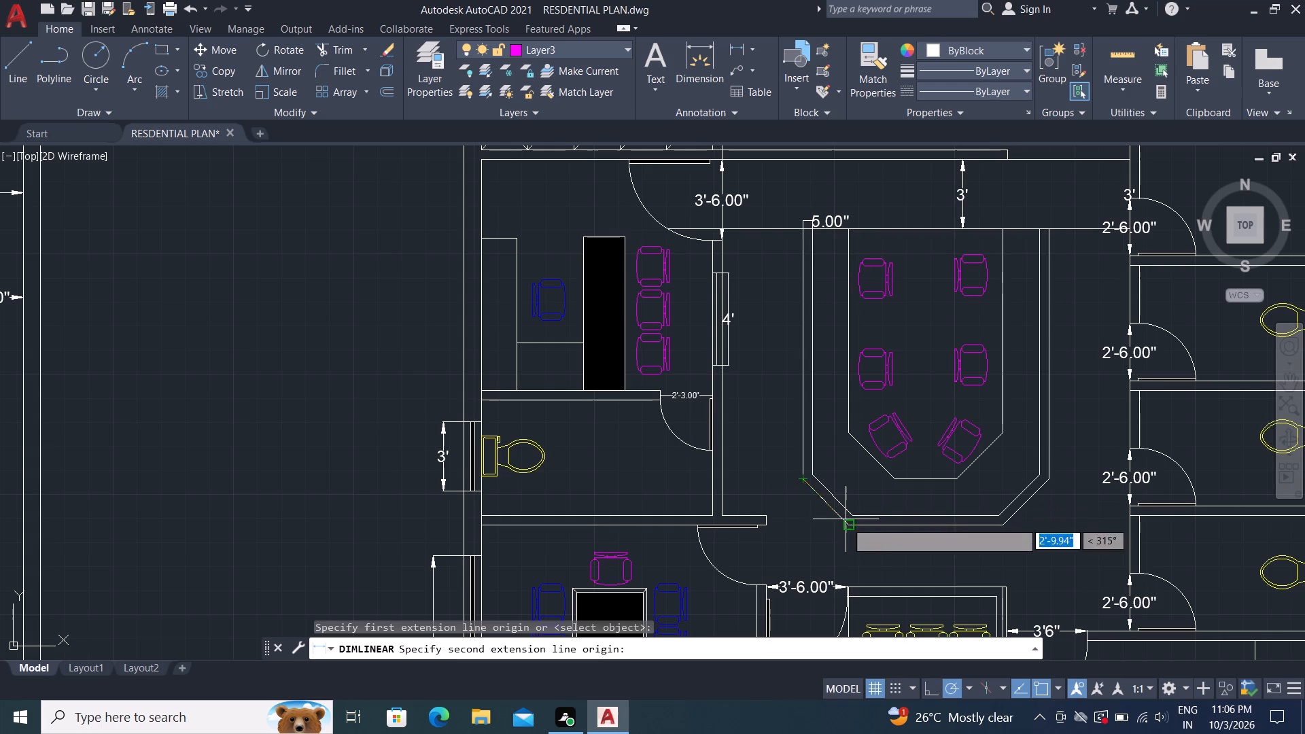
click(802, 525)
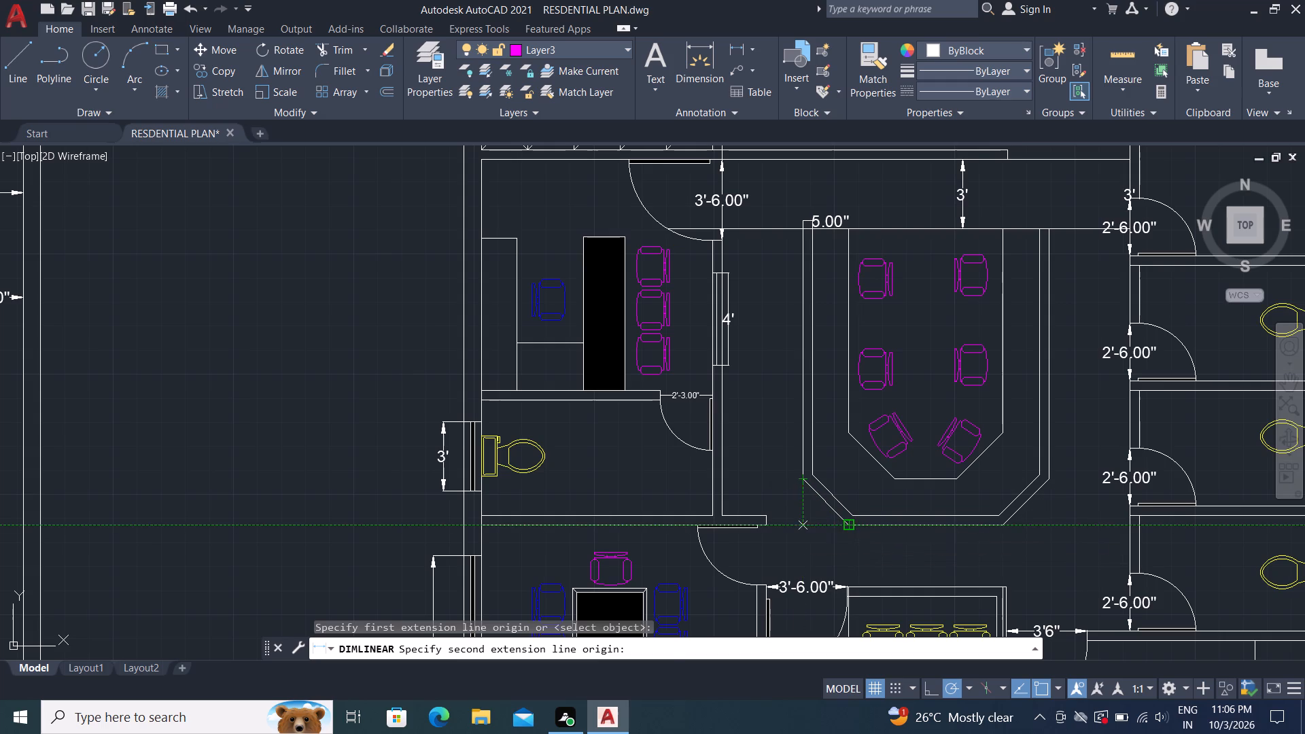
click(802, 525)
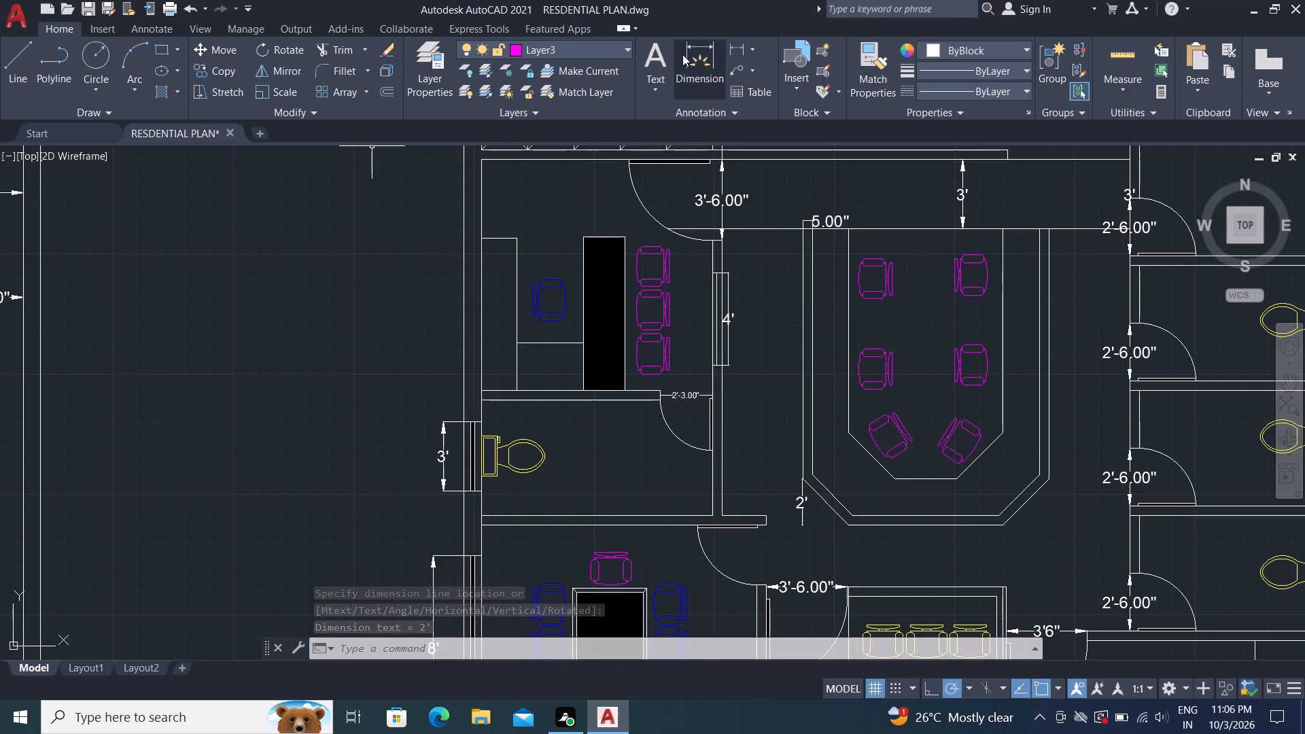
Add a horizontal linear dimension spanning the width of the conference area's outer lower-right diagonal, in line with its outer bottom edge.
click(745, 40)
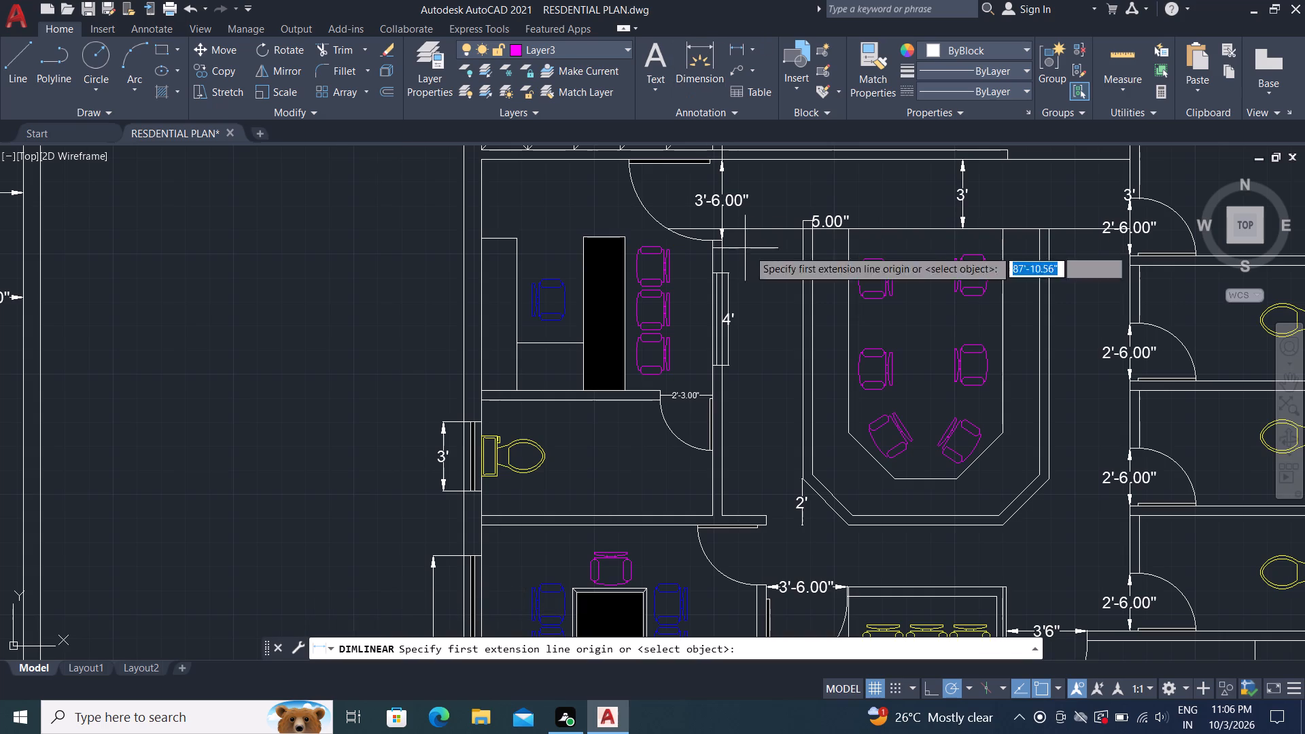
click(1007, 527)
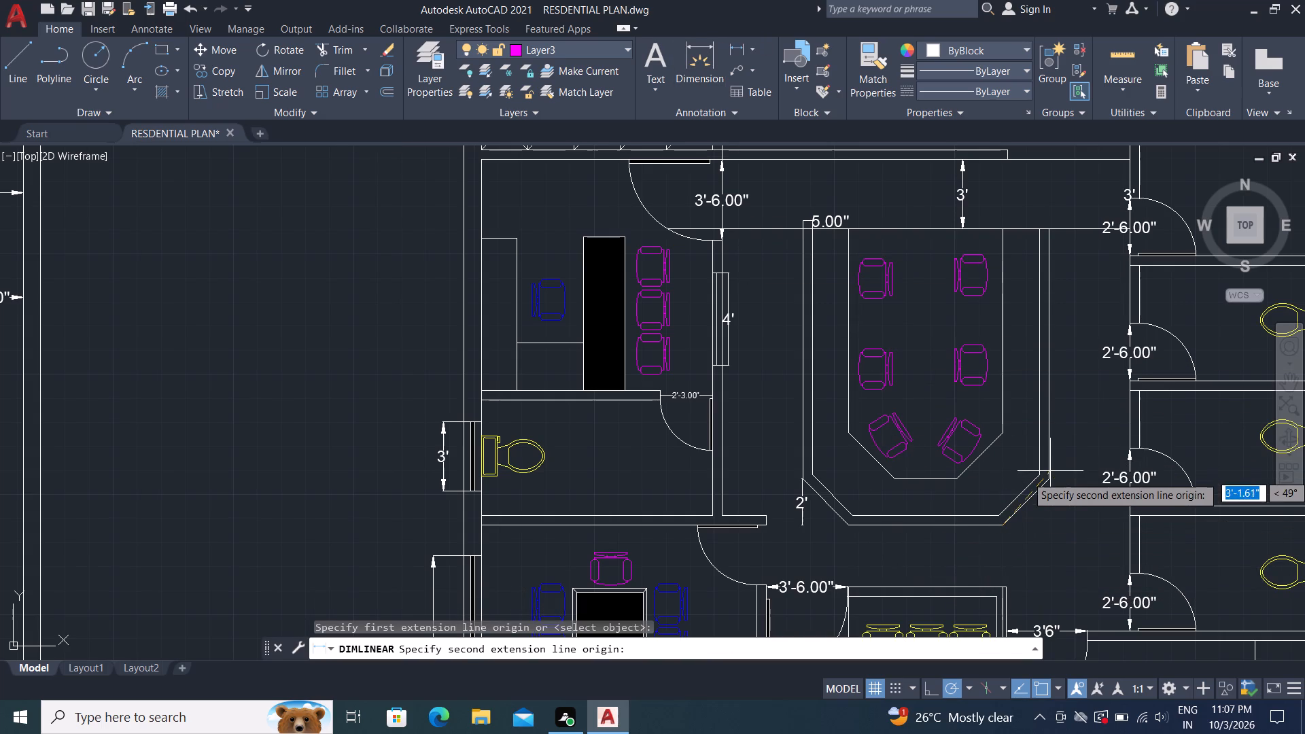
click(1049, 525)
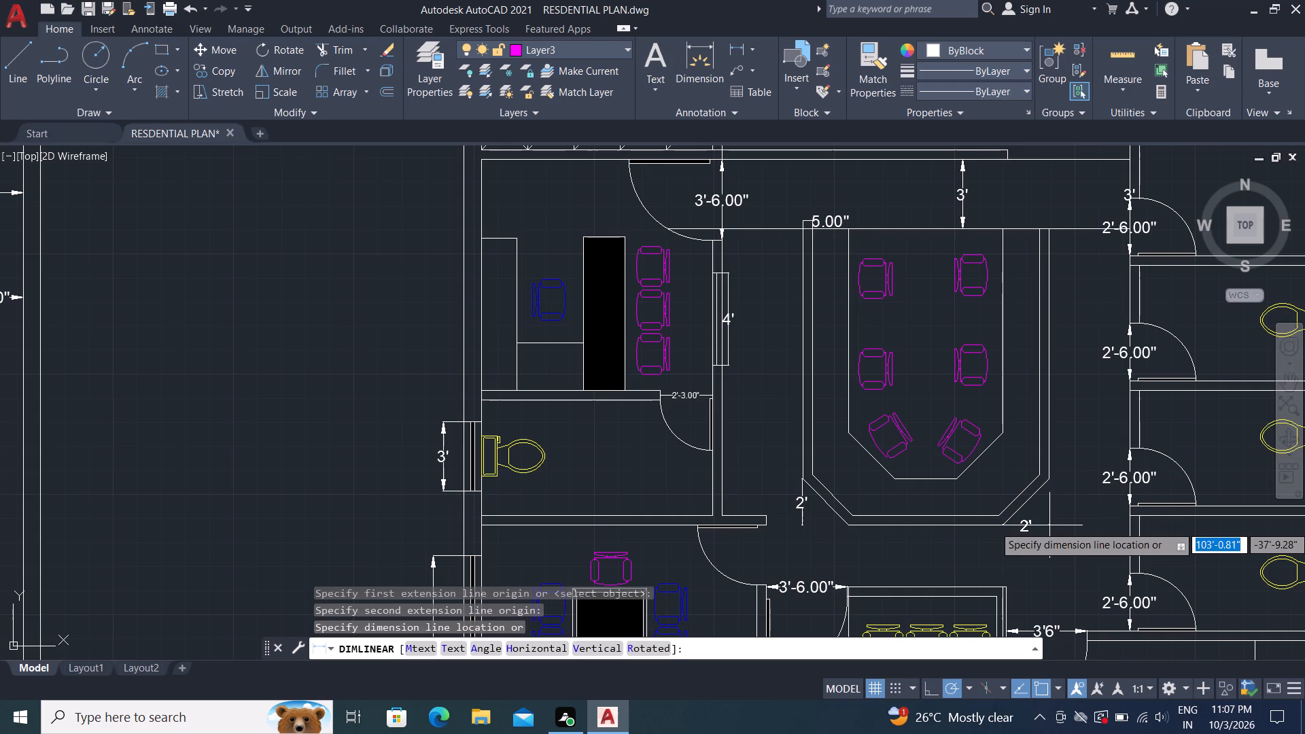
click(1049, 525)
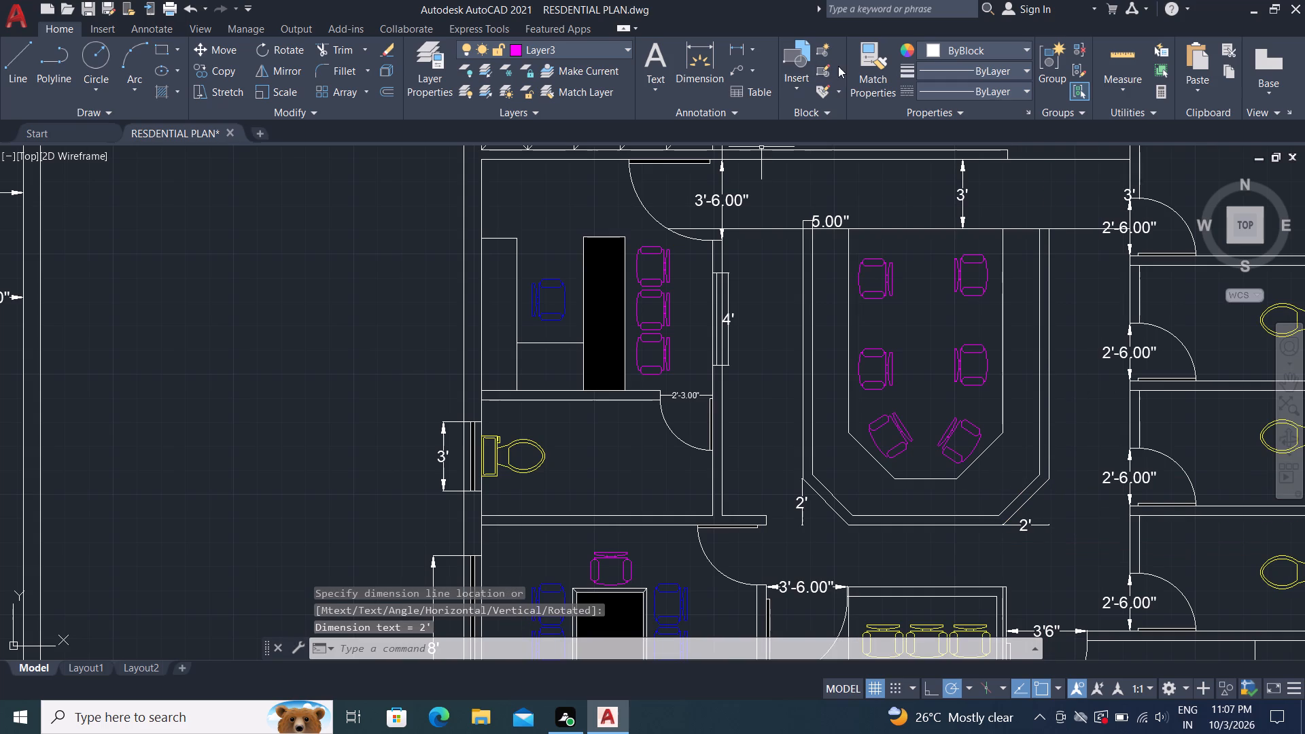
Match the properties of the 3' passage dimension onto the 5.00" dimension and both 2' diagonal dimensions of the conference area.
click(877, 65)
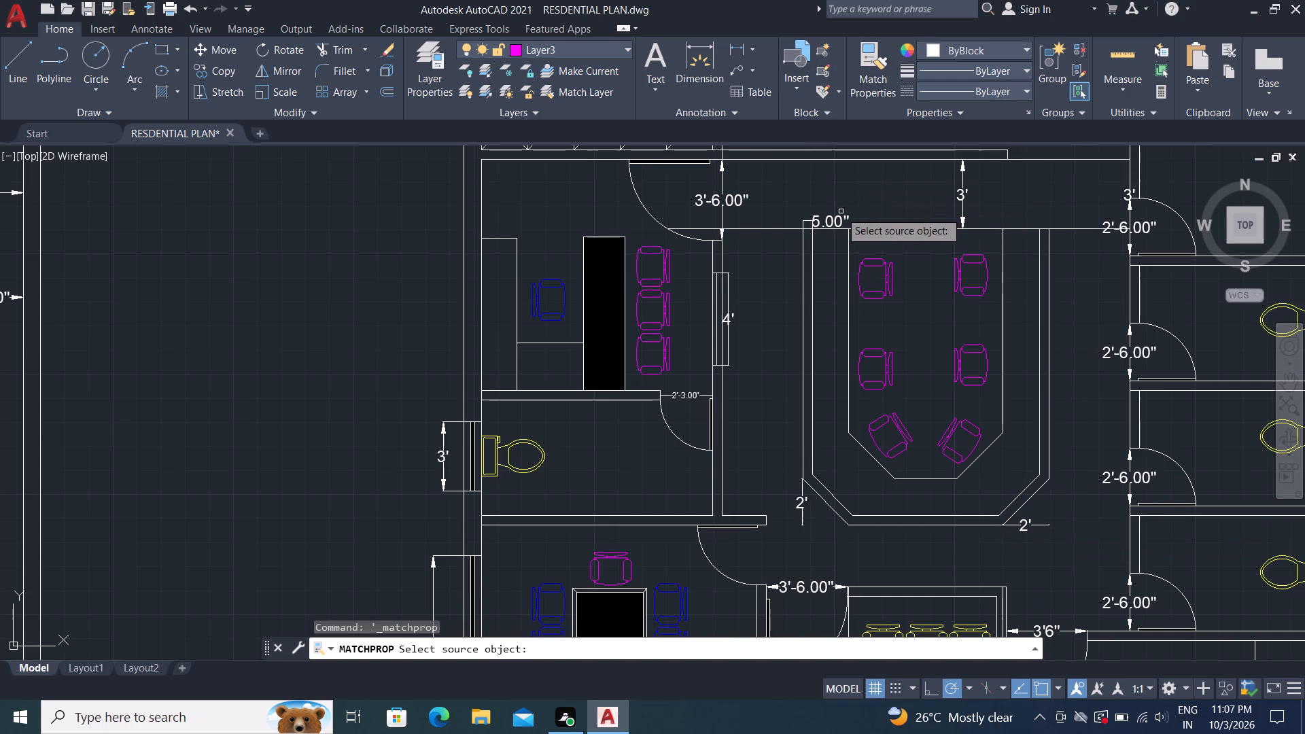
click(960, 199)
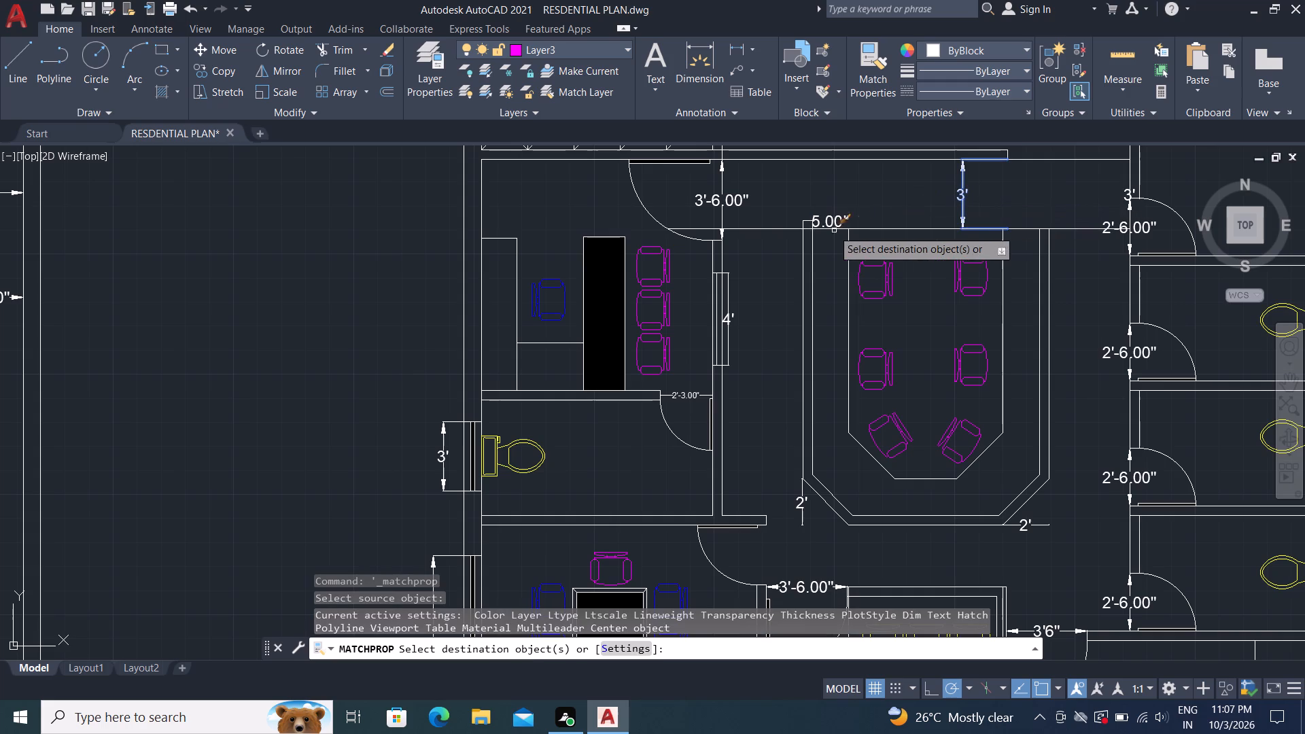
click(828, 226)
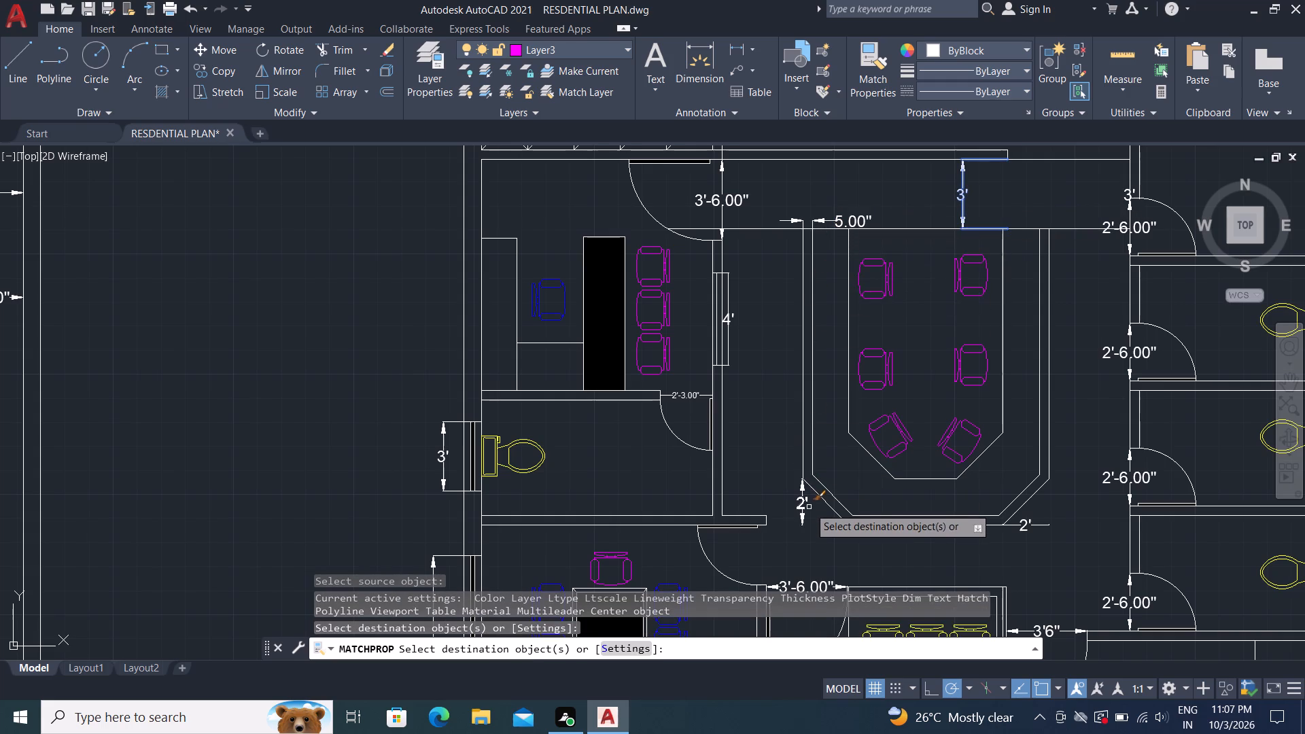
click(804, 505)
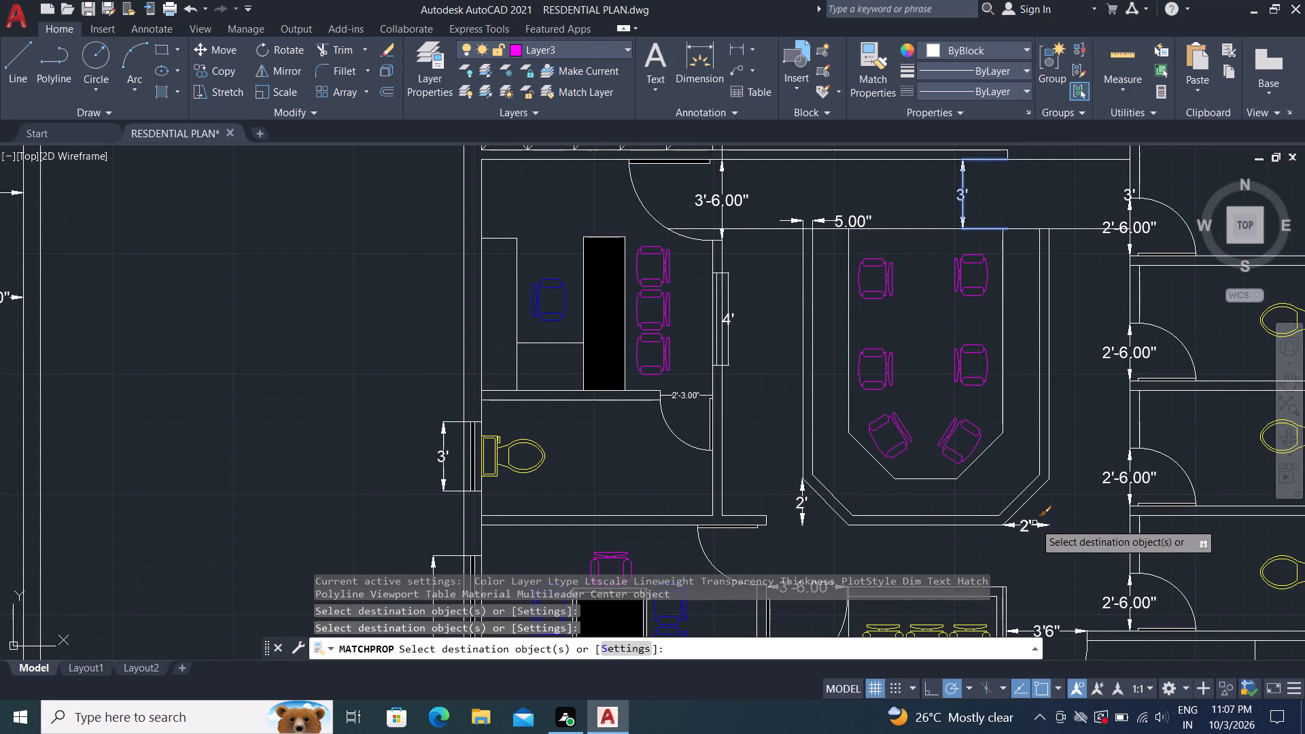
click(1024, 524)
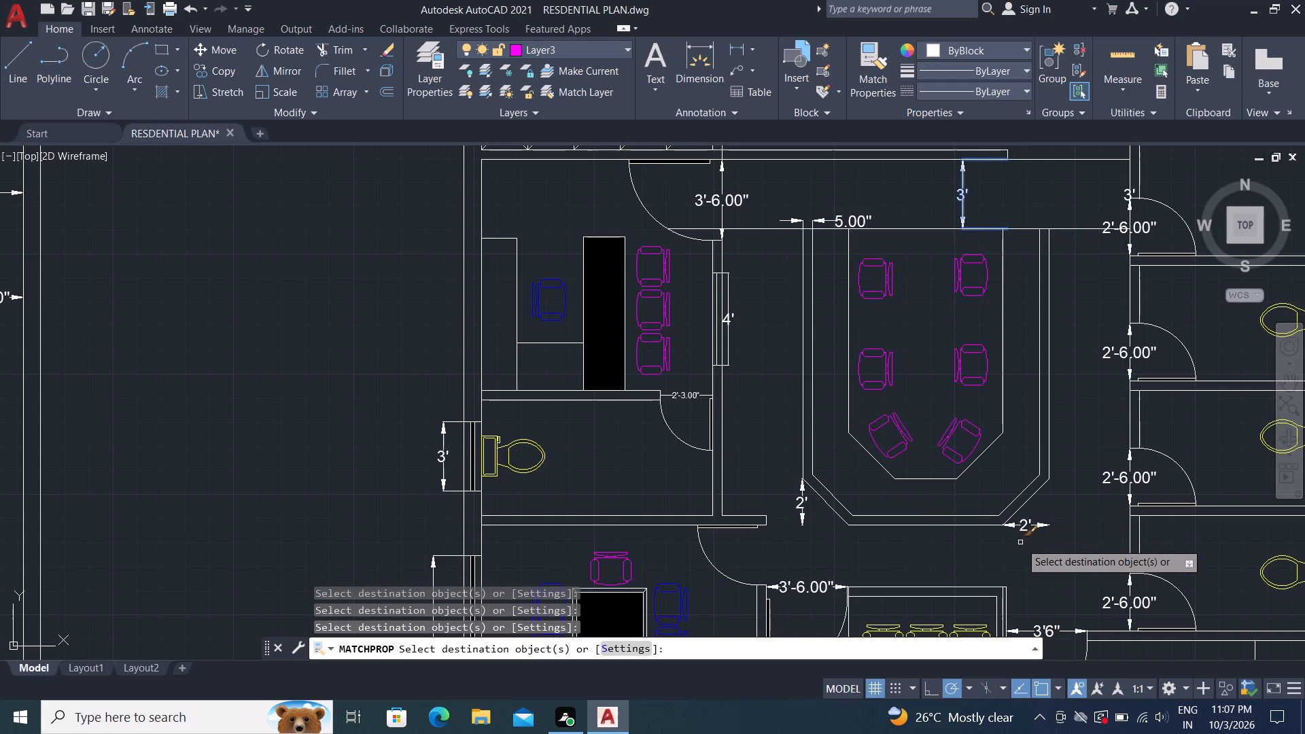
key(Escape)
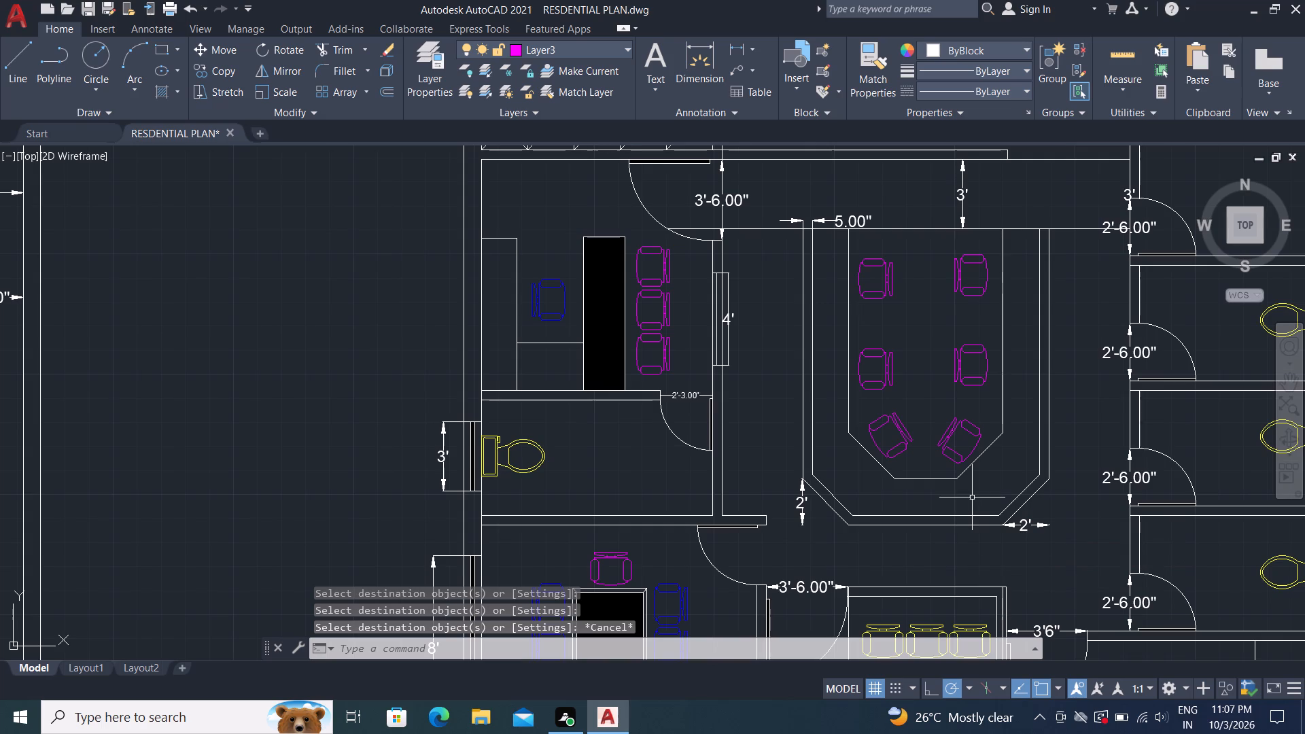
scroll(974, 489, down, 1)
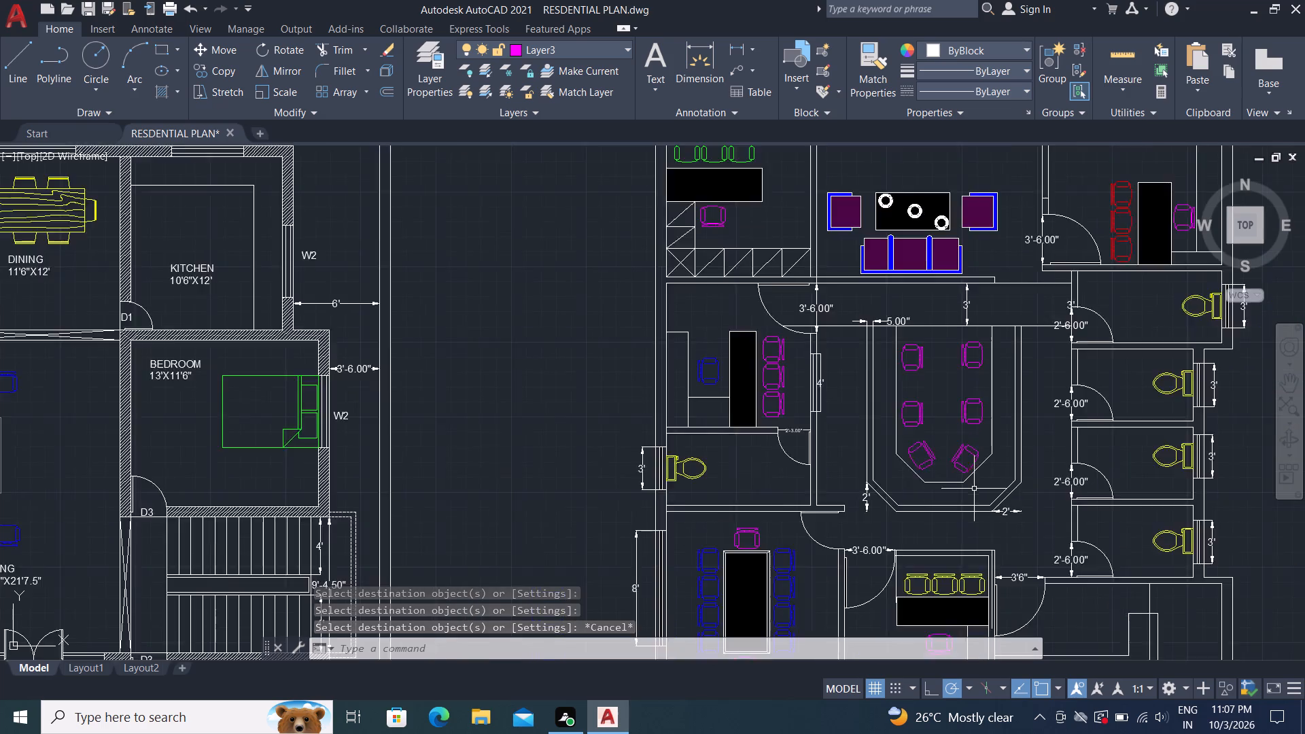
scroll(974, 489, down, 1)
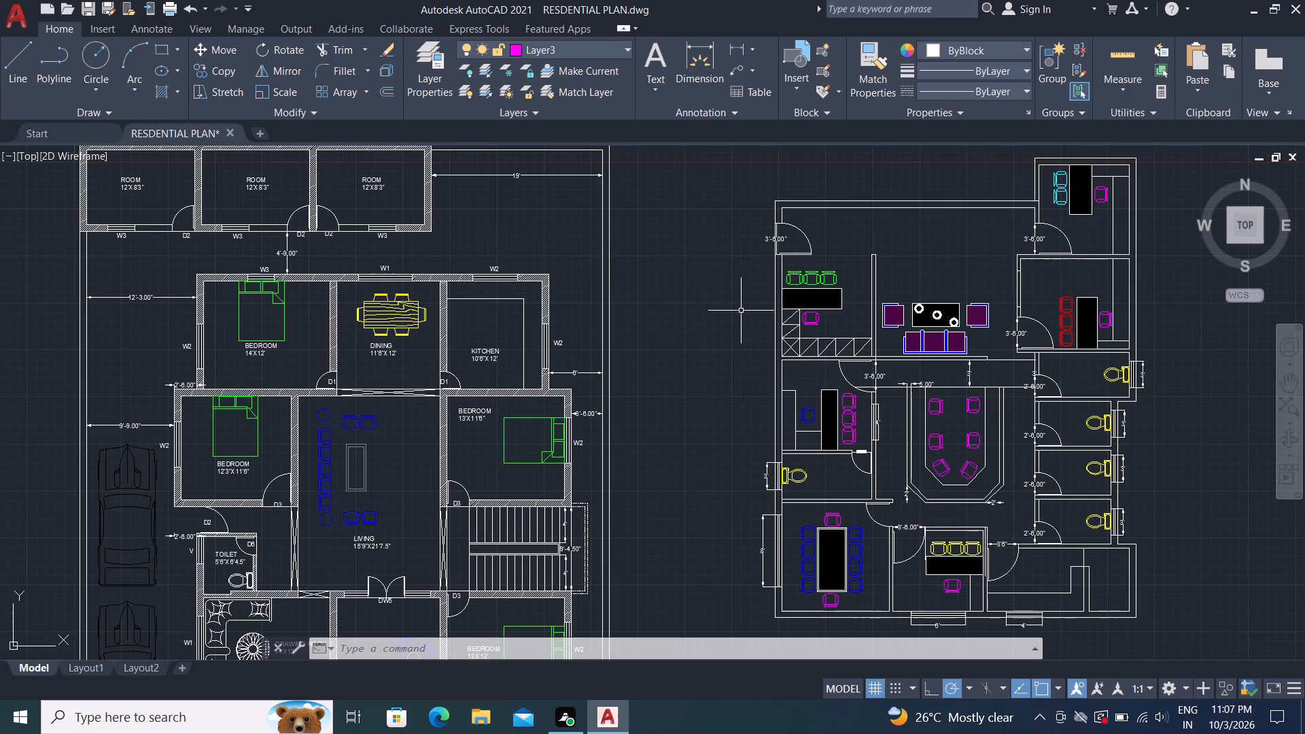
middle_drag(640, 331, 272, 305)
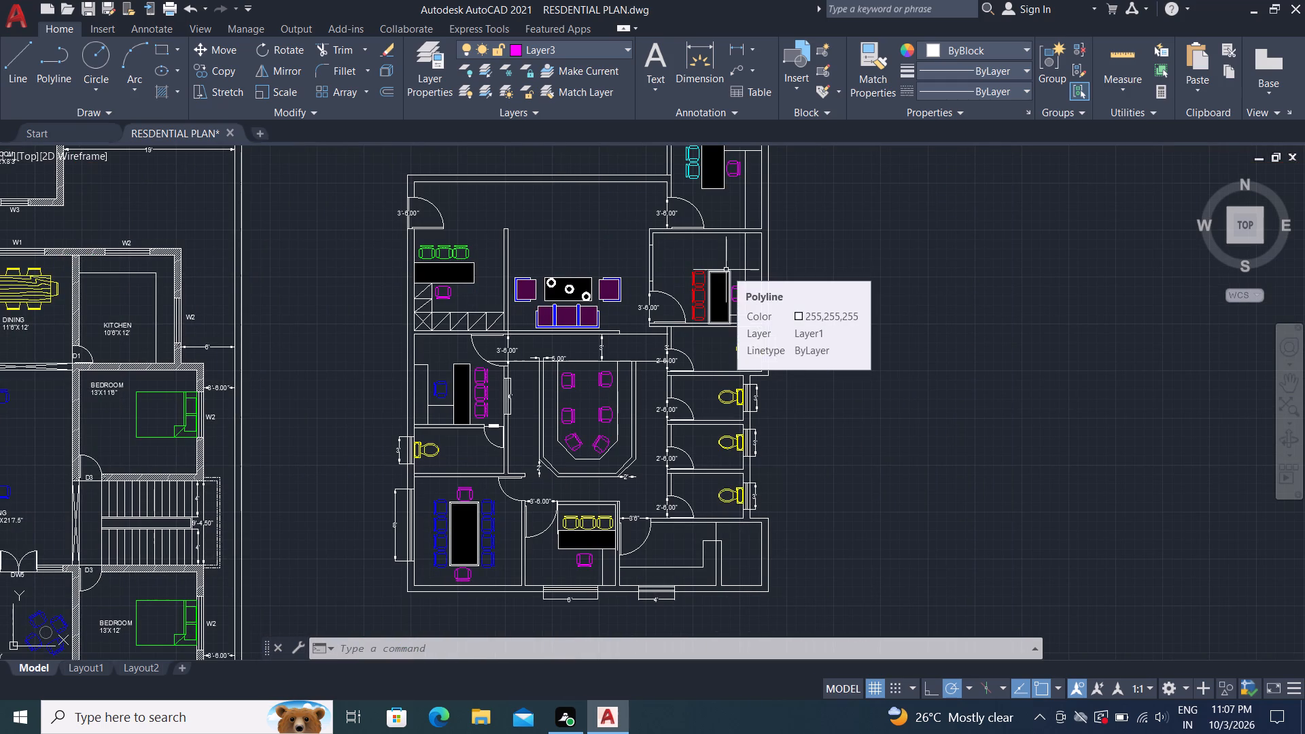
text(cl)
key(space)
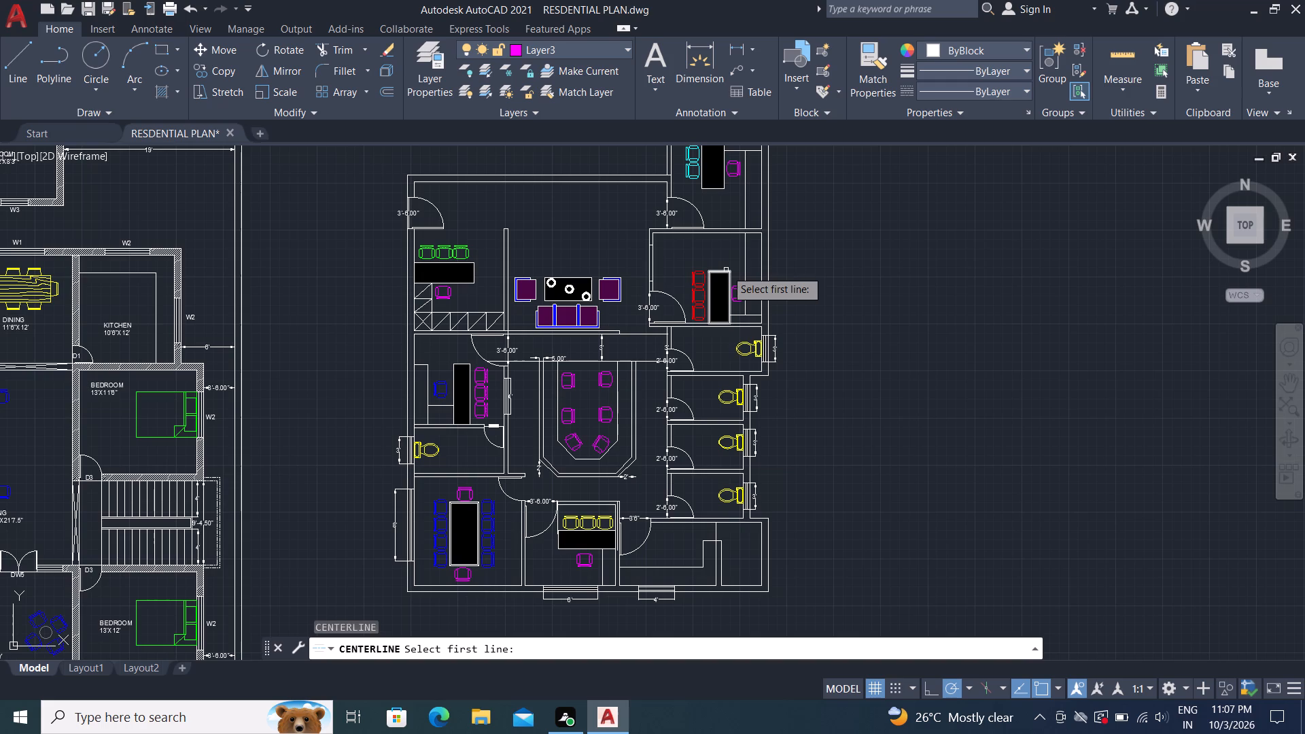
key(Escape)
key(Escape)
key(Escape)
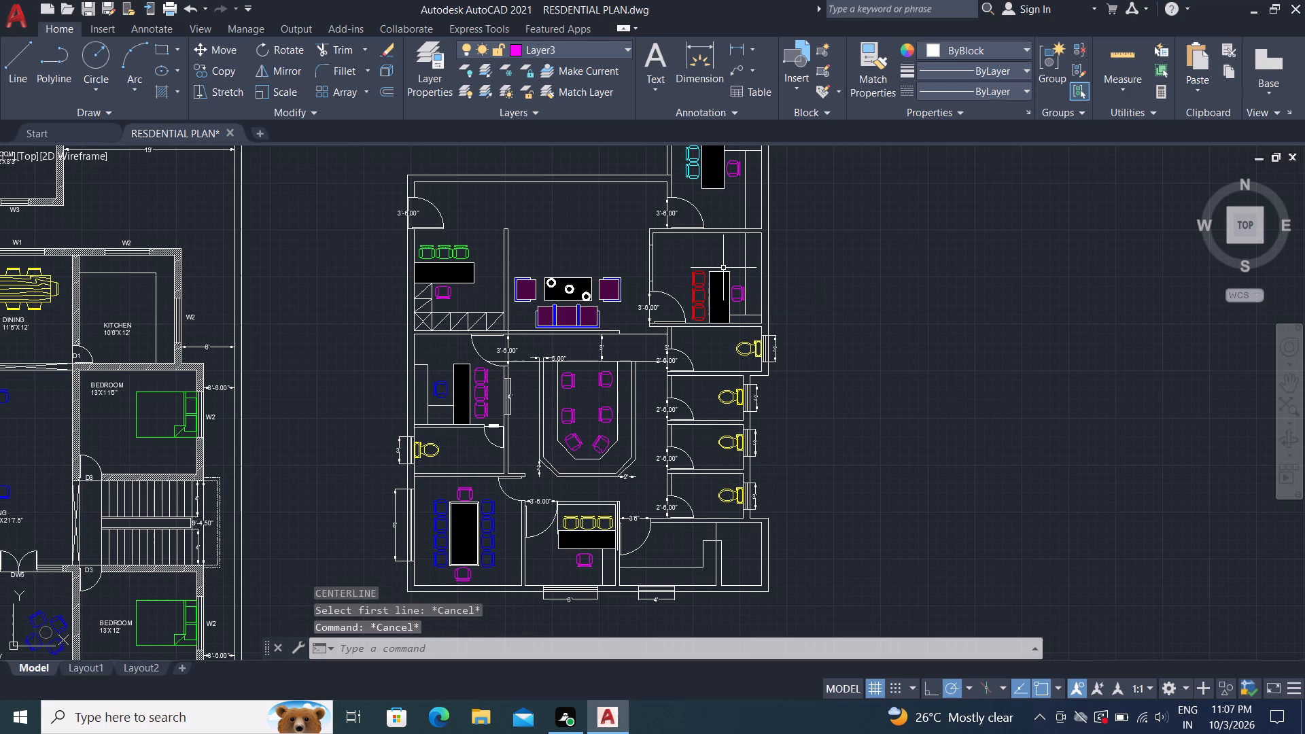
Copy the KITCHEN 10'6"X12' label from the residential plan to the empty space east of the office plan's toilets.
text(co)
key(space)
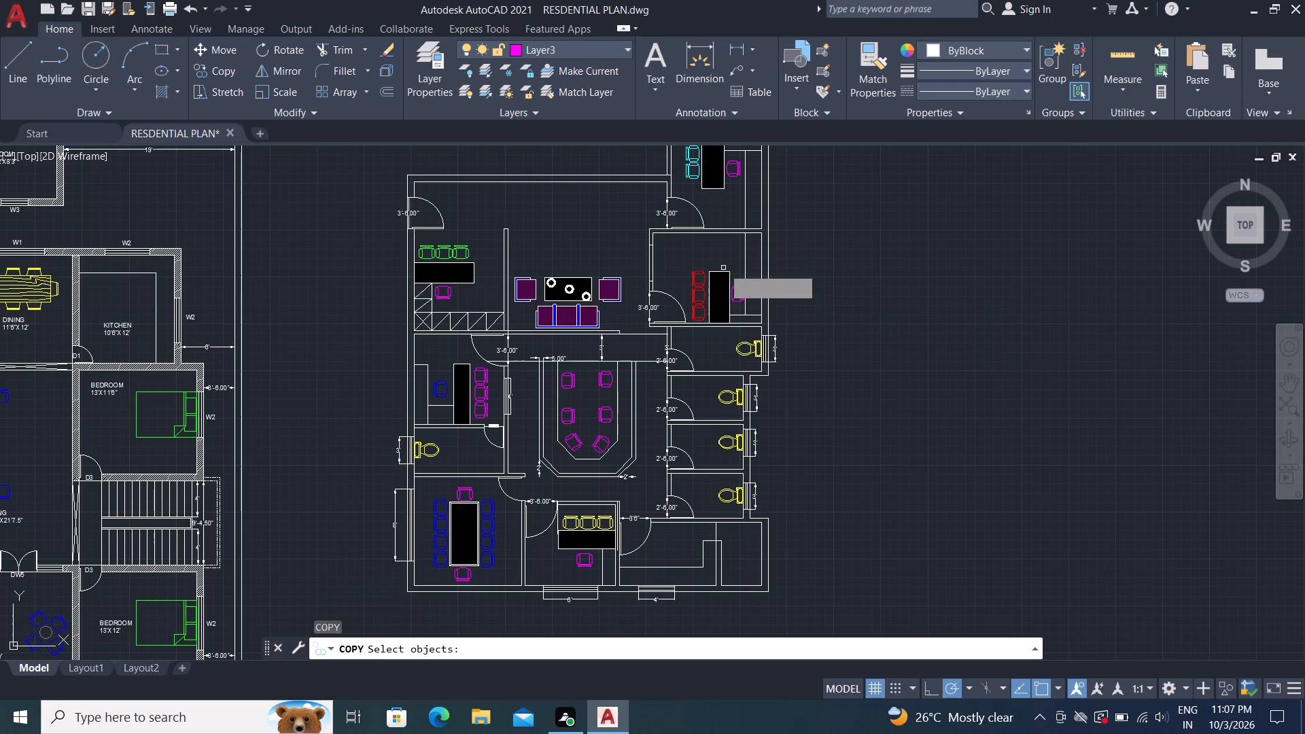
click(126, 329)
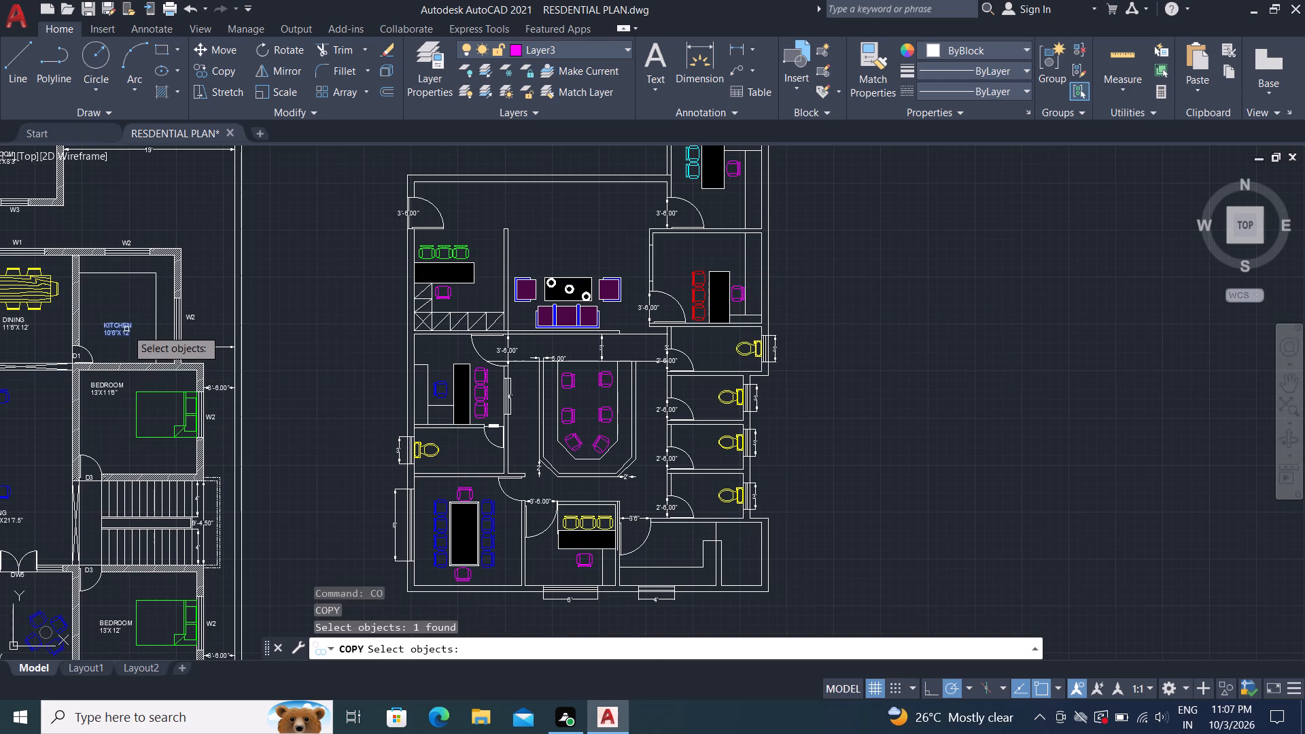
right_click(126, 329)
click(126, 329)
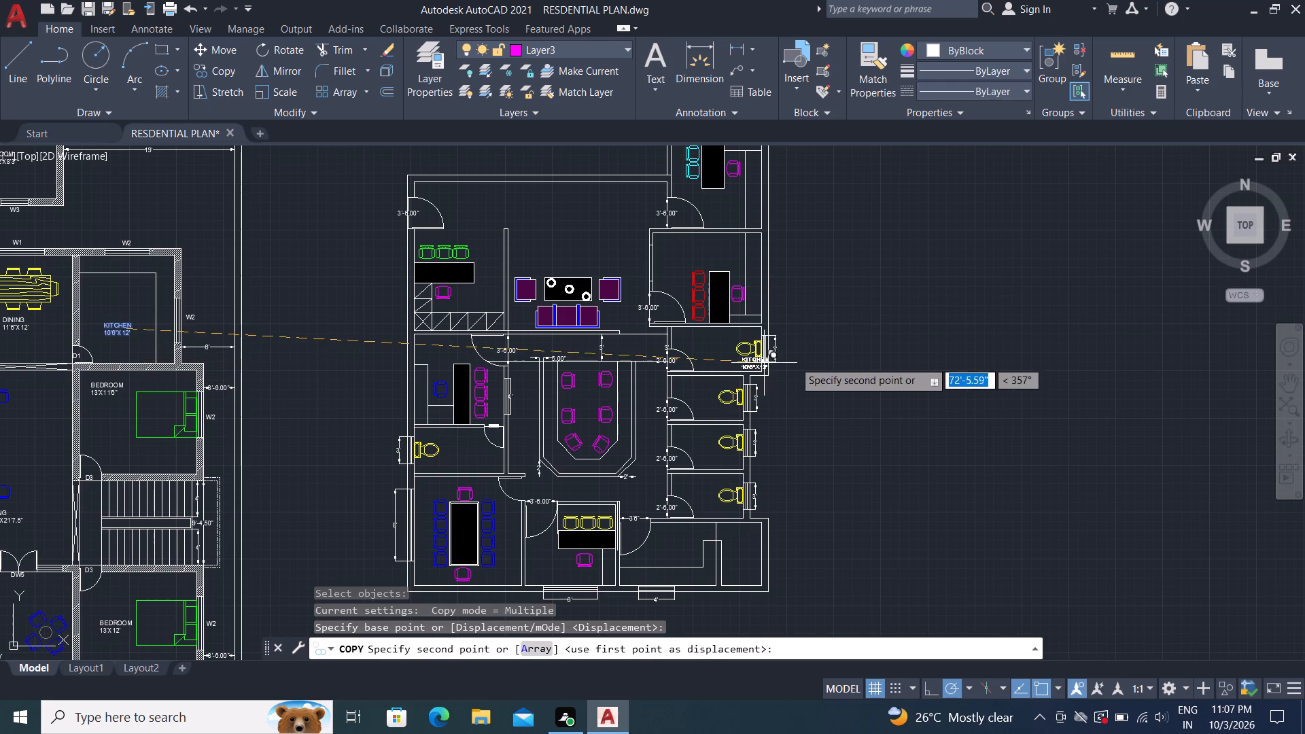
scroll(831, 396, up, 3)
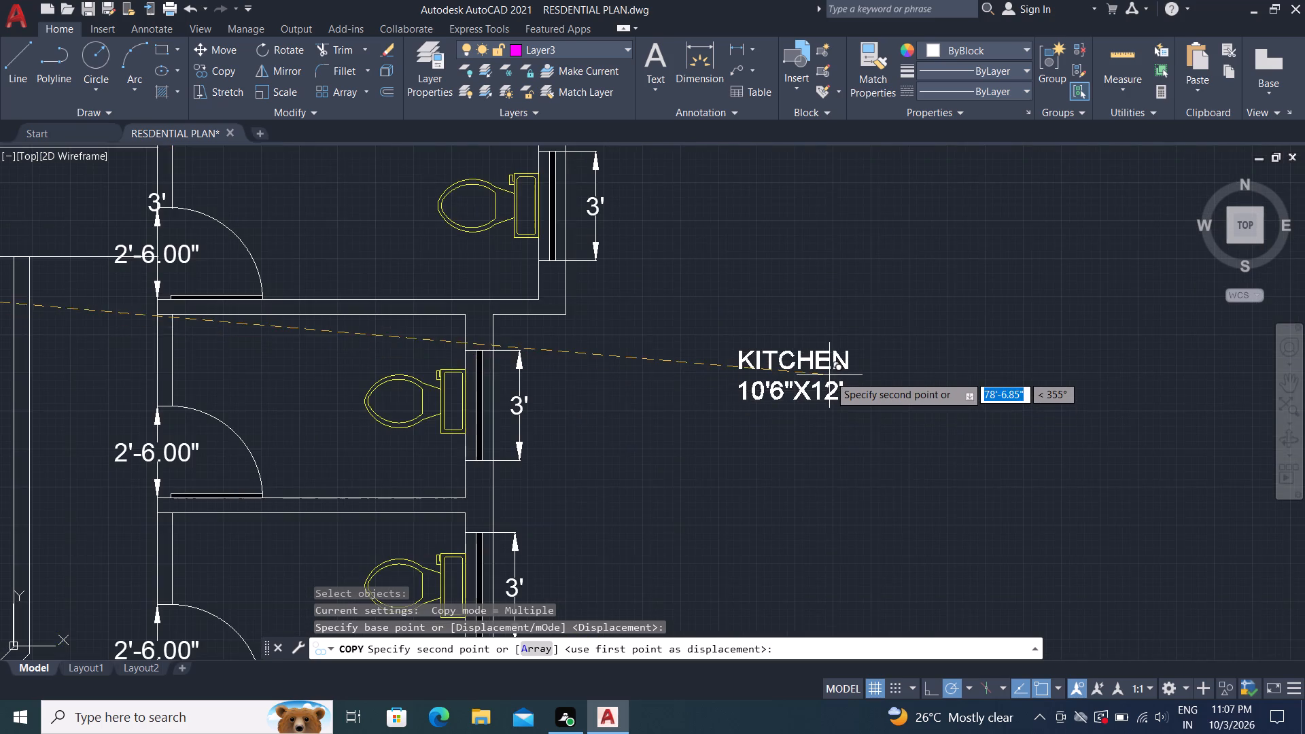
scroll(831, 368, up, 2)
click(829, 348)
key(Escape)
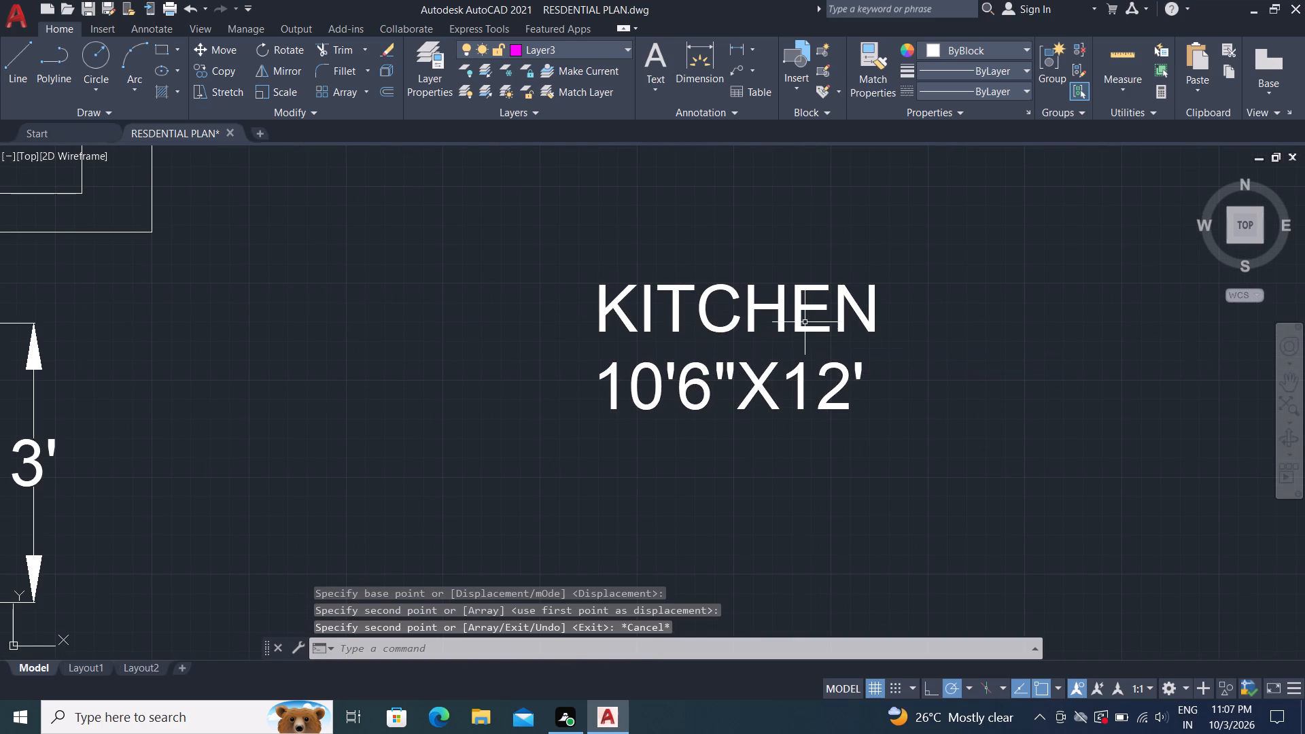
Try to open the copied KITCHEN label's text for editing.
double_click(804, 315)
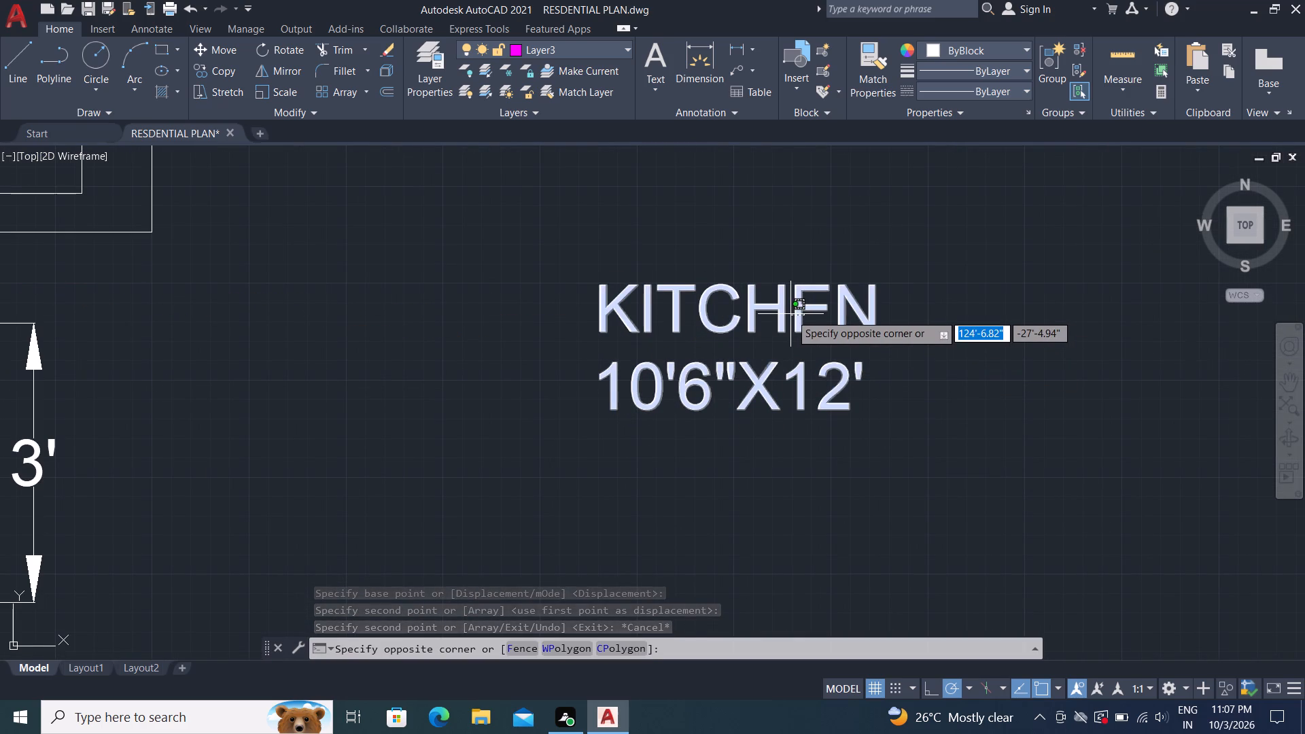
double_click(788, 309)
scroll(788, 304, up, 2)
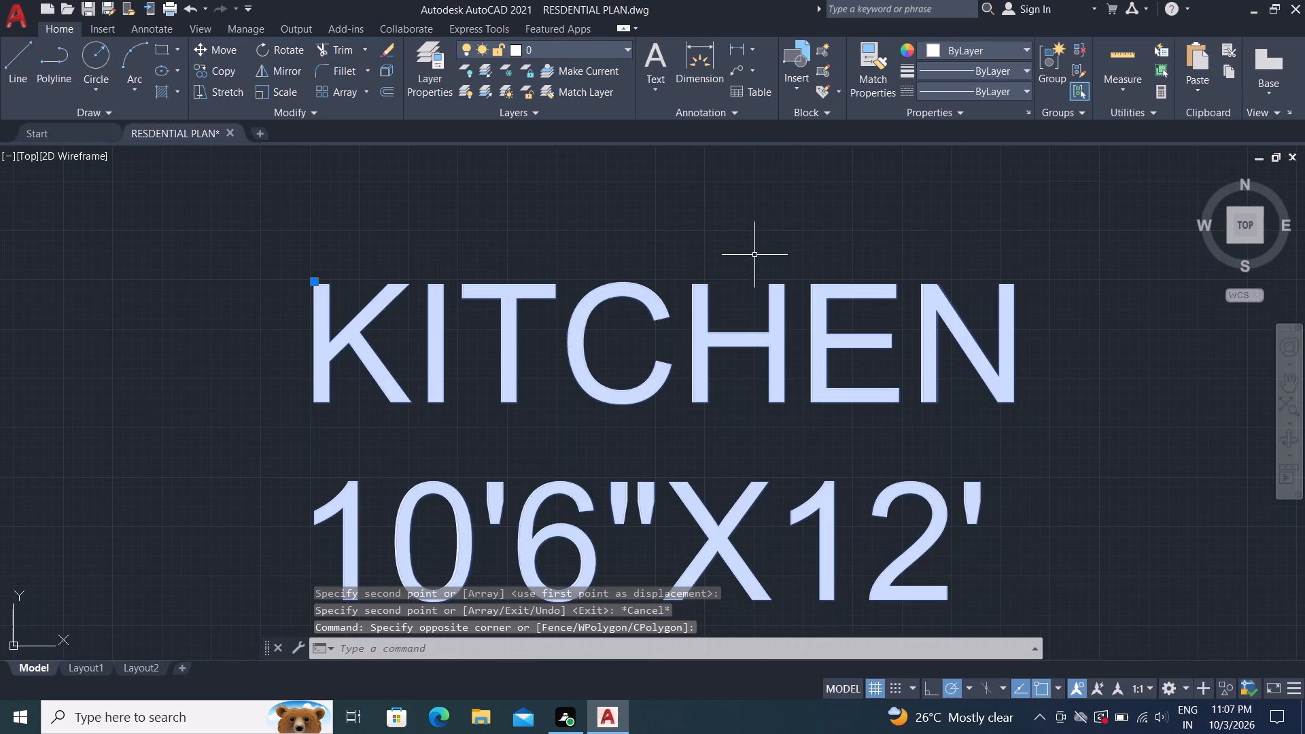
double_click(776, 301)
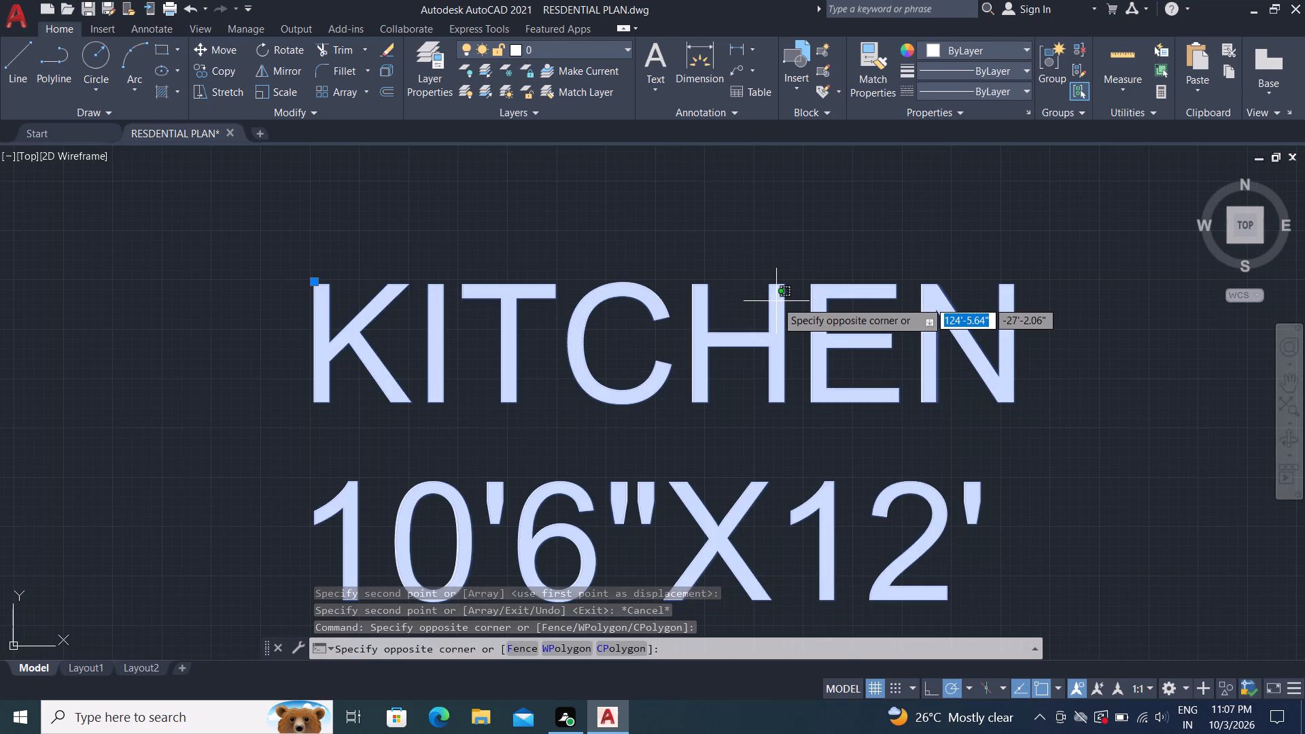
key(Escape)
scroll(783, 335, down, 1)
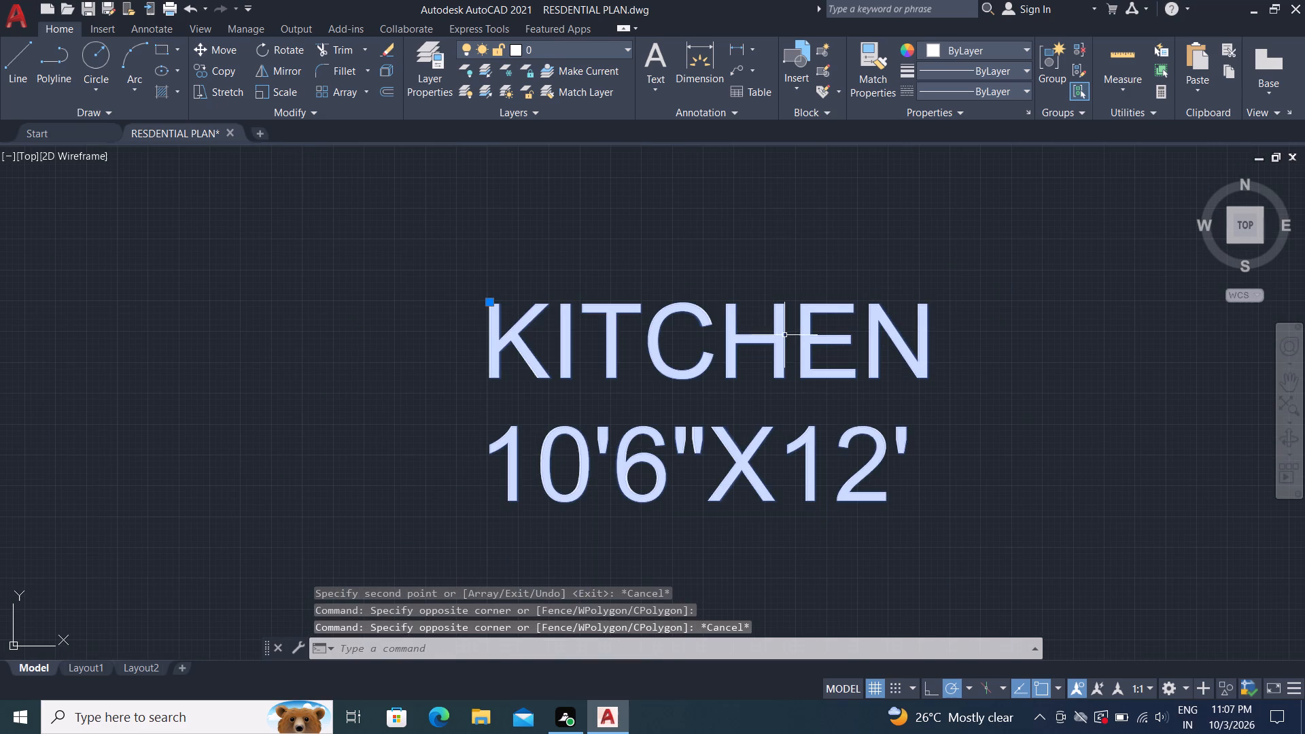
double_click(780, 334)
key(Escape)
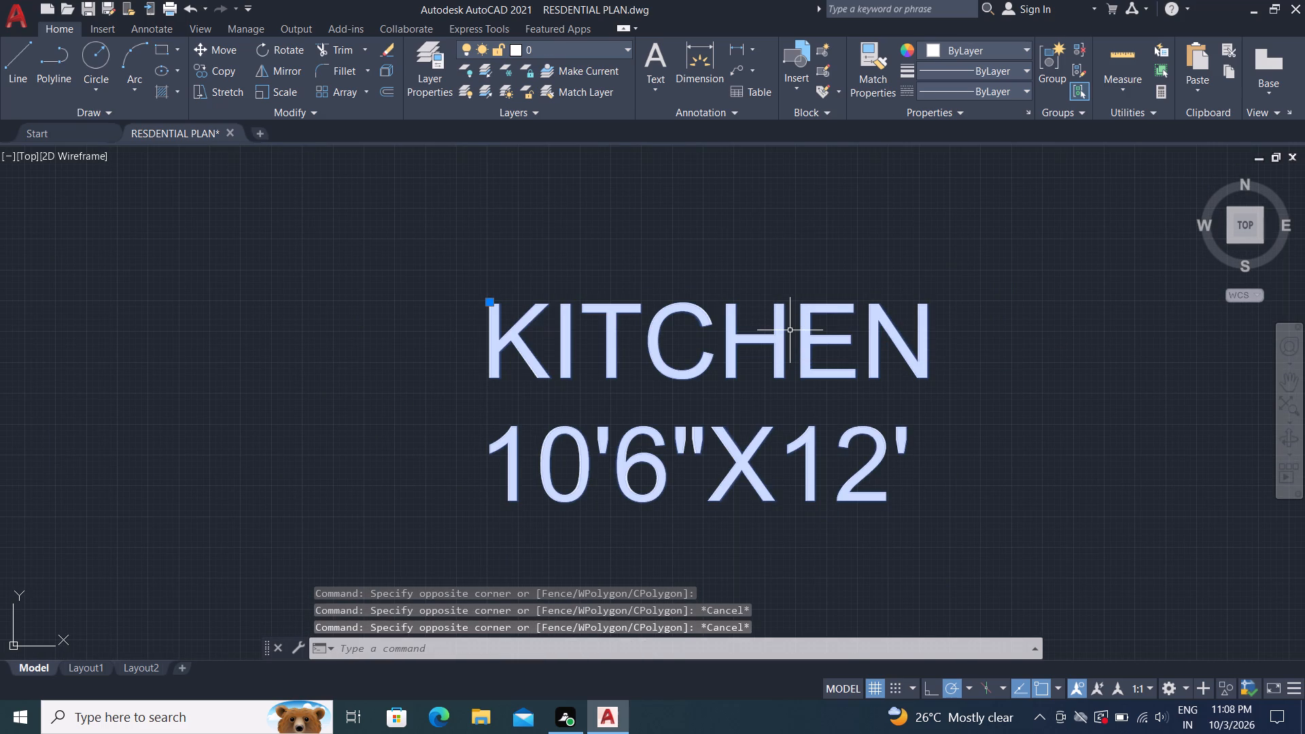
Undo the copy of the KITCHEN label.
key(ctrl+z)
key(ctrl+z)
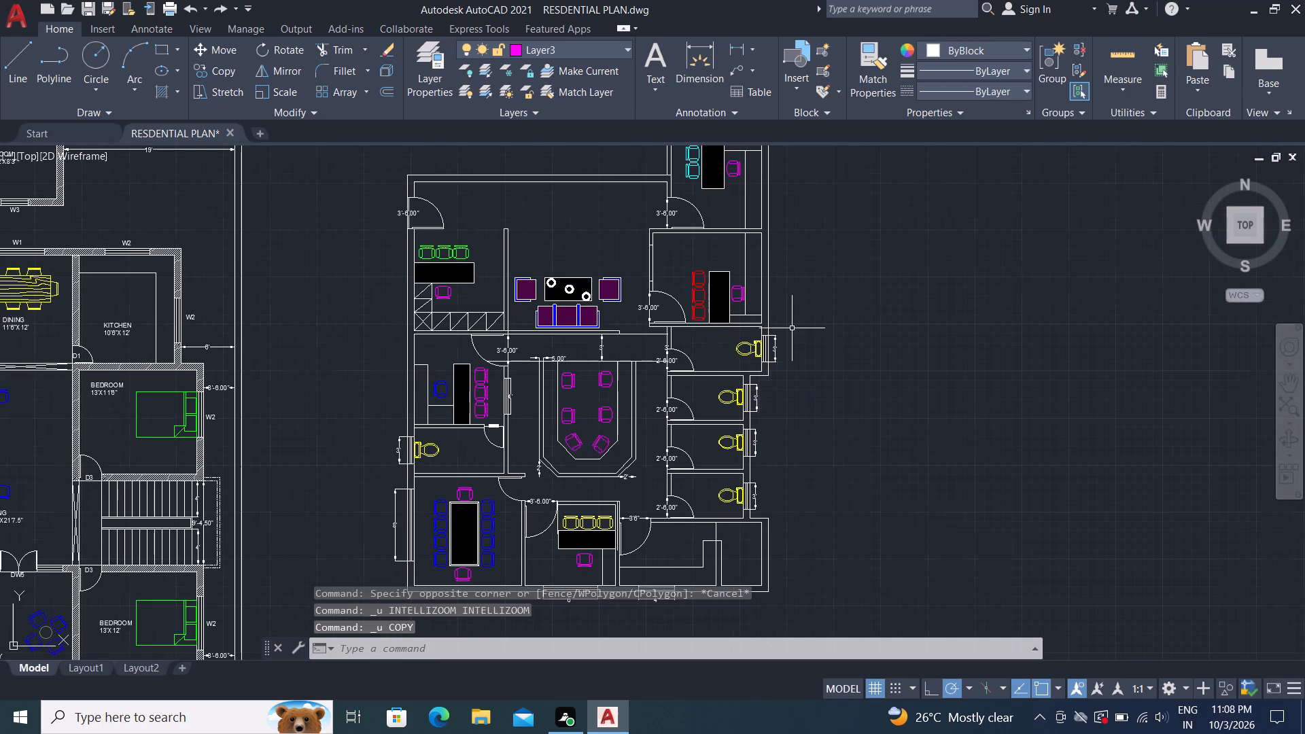
Add a horizontal linear dimension across the inner width of the northernmost toilet in the office plan's east row.
scroll(726, 336, up, 2)
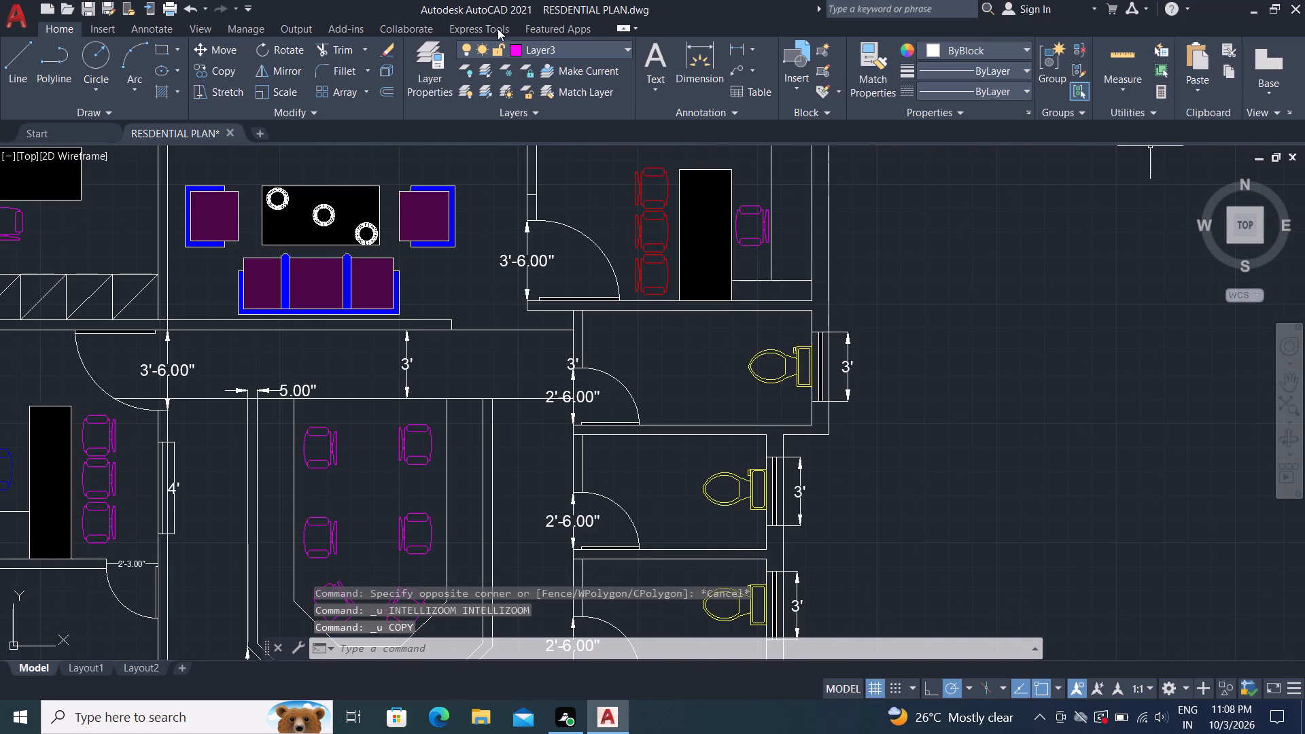
click(732, 43)
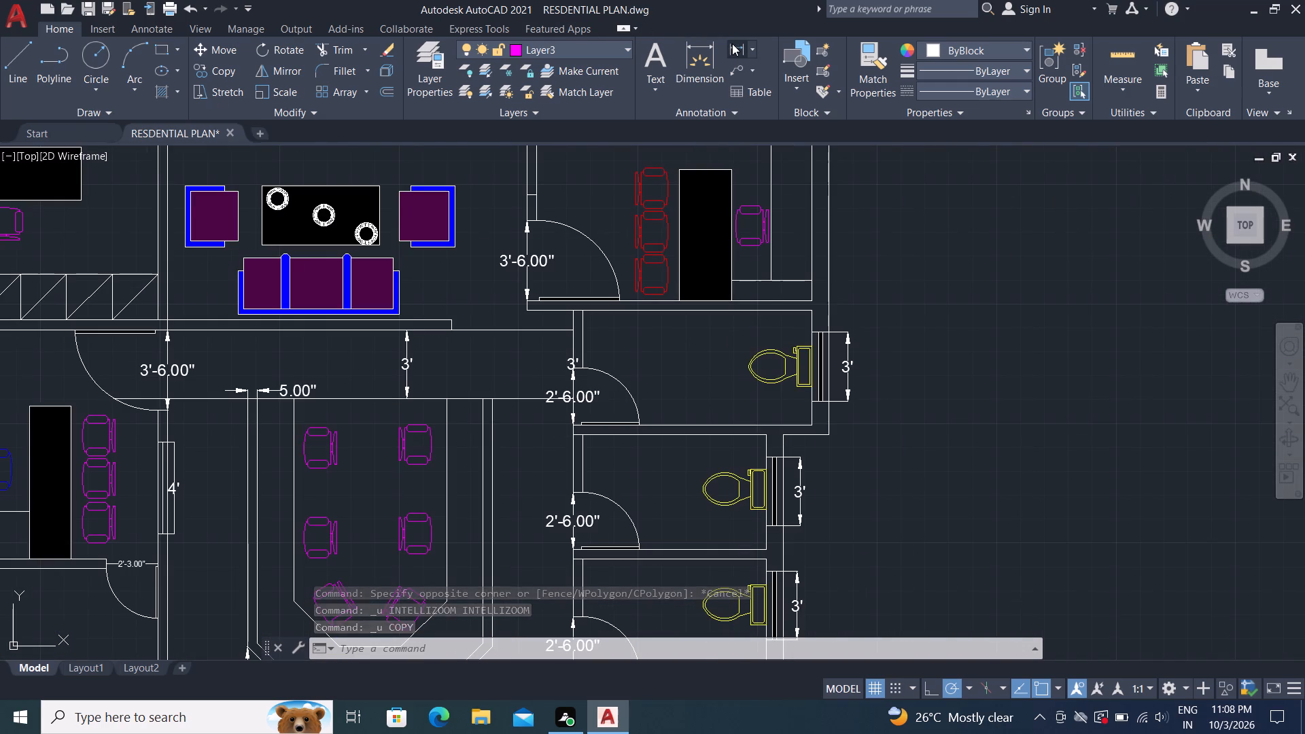
click(587, 310)
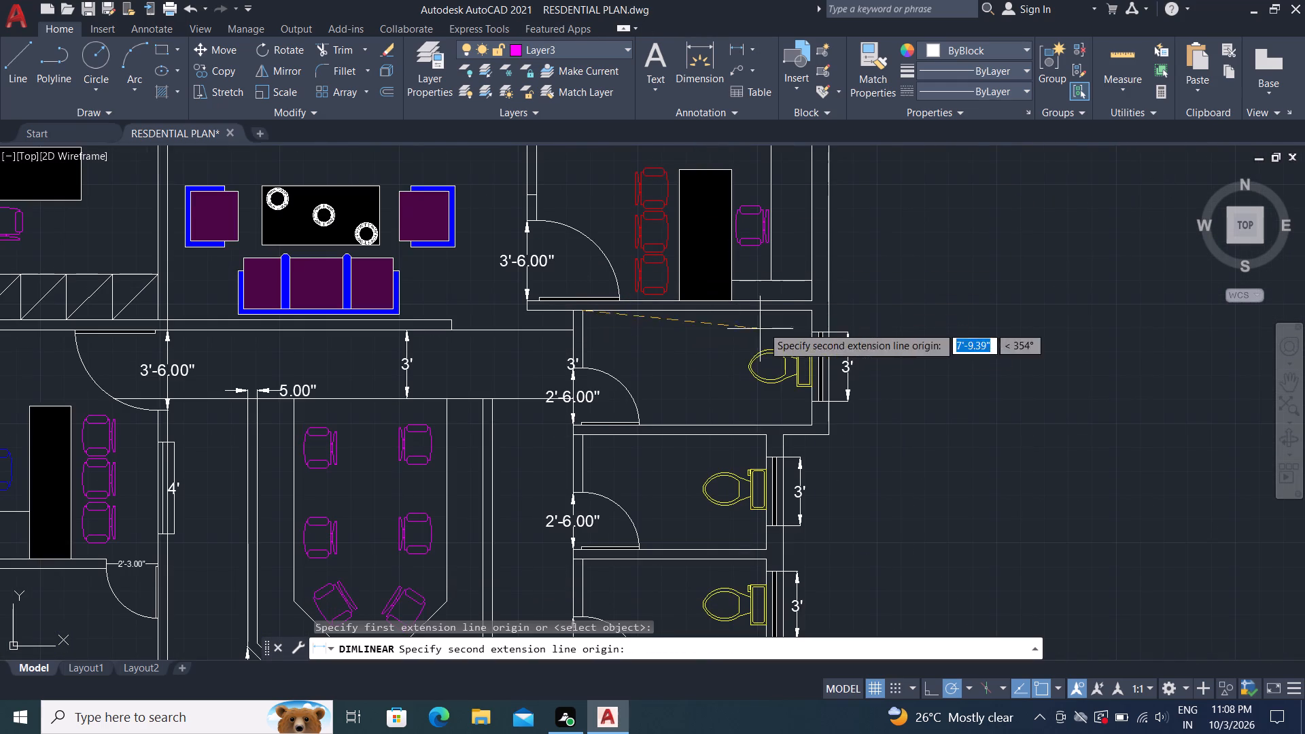
click(813, 310)
click(812, 323)
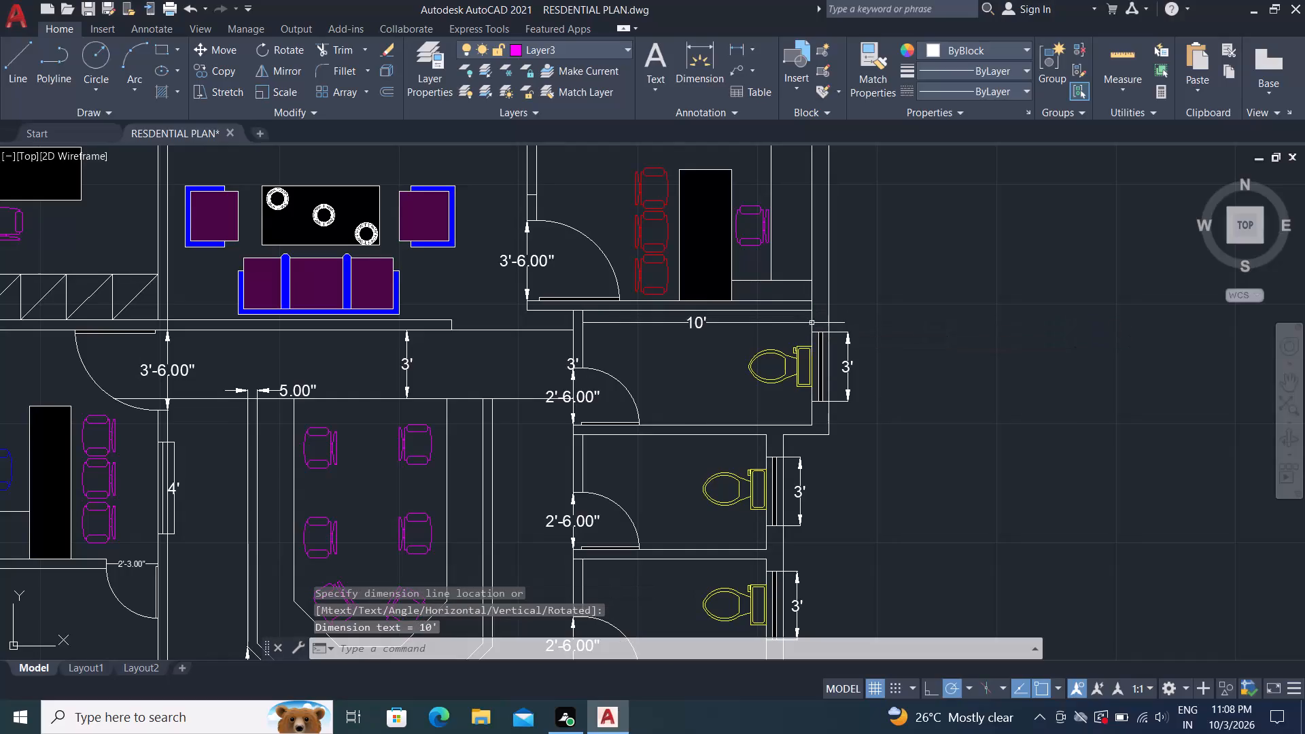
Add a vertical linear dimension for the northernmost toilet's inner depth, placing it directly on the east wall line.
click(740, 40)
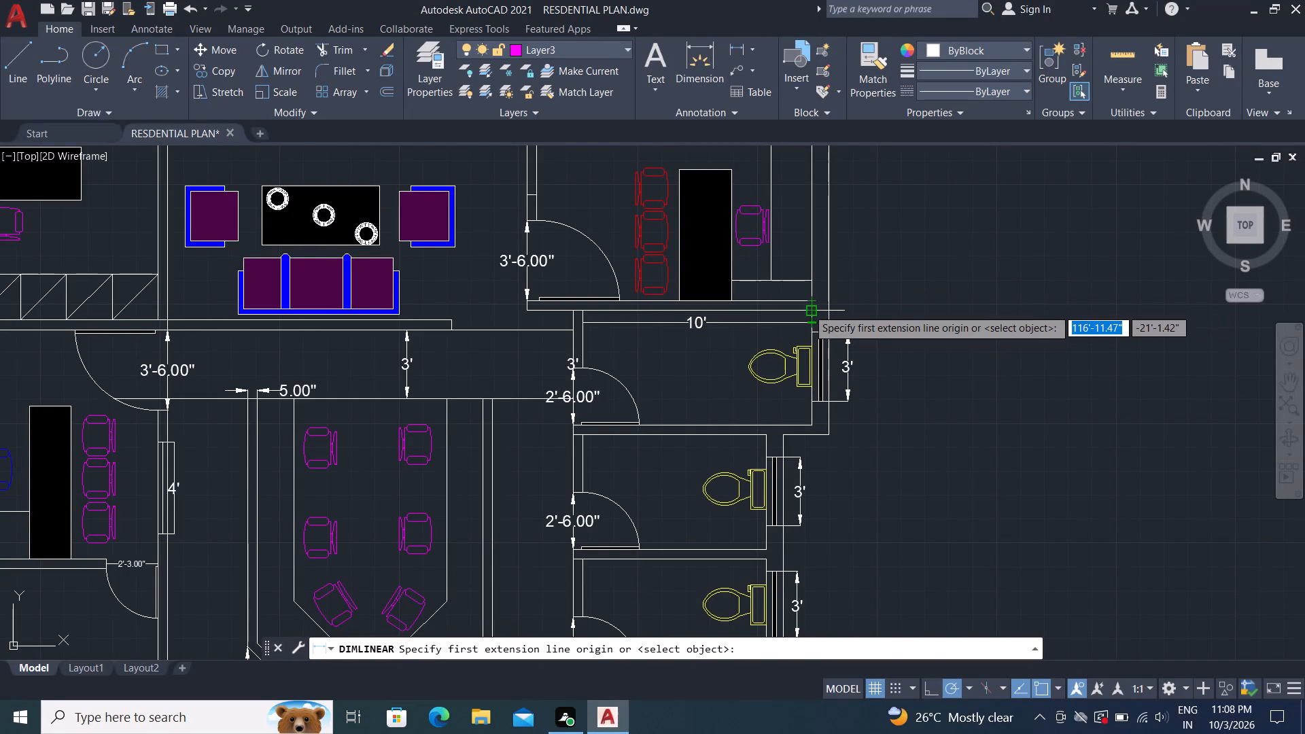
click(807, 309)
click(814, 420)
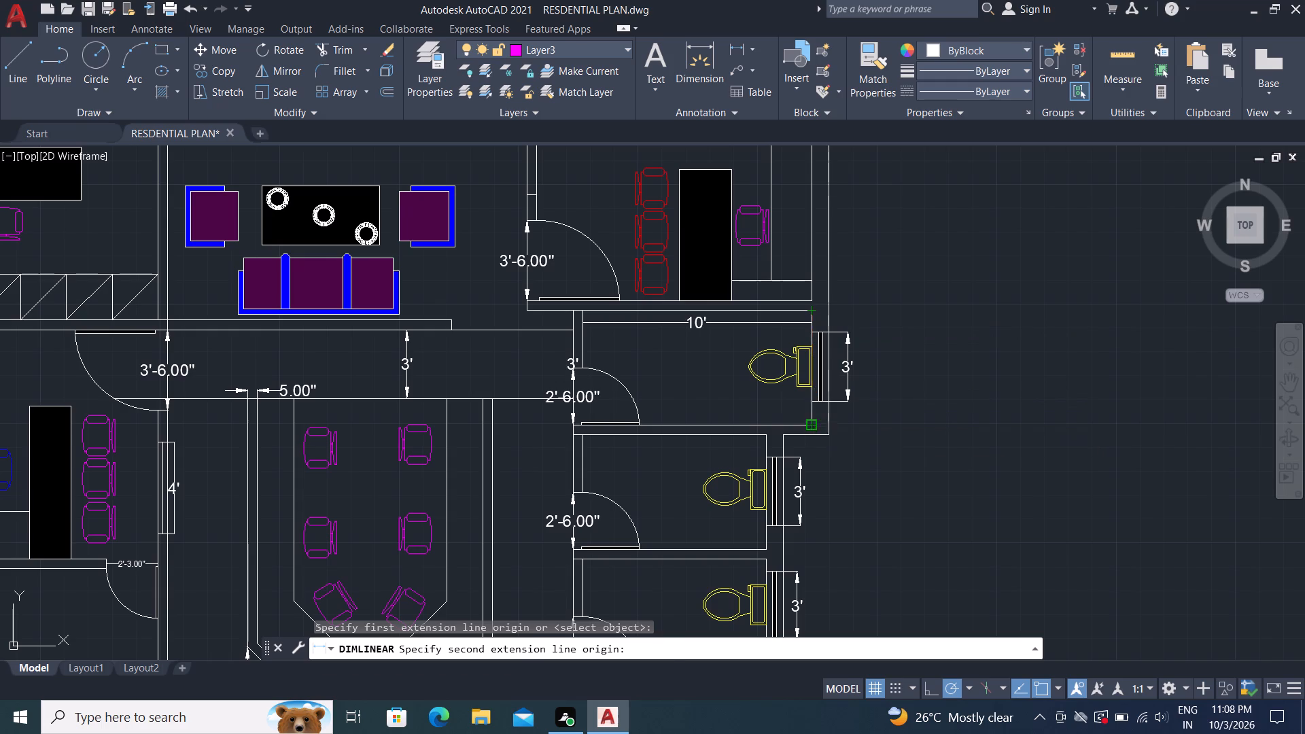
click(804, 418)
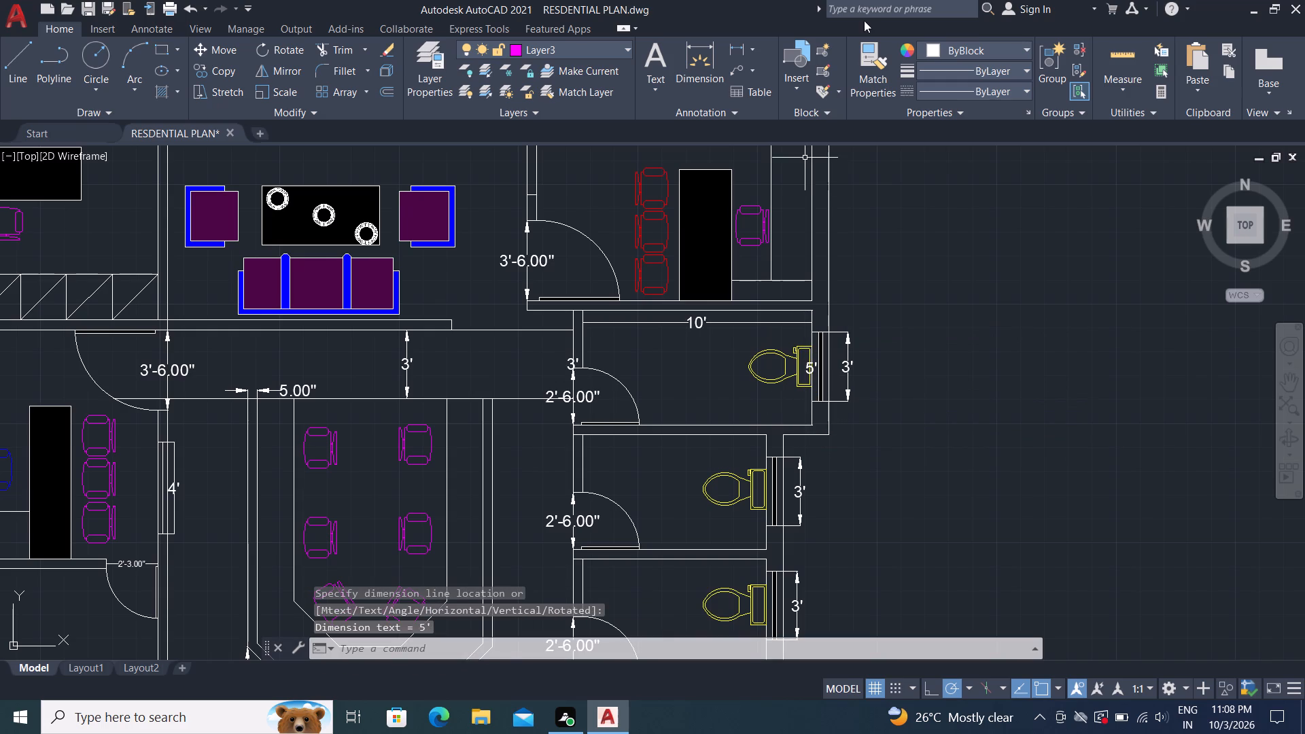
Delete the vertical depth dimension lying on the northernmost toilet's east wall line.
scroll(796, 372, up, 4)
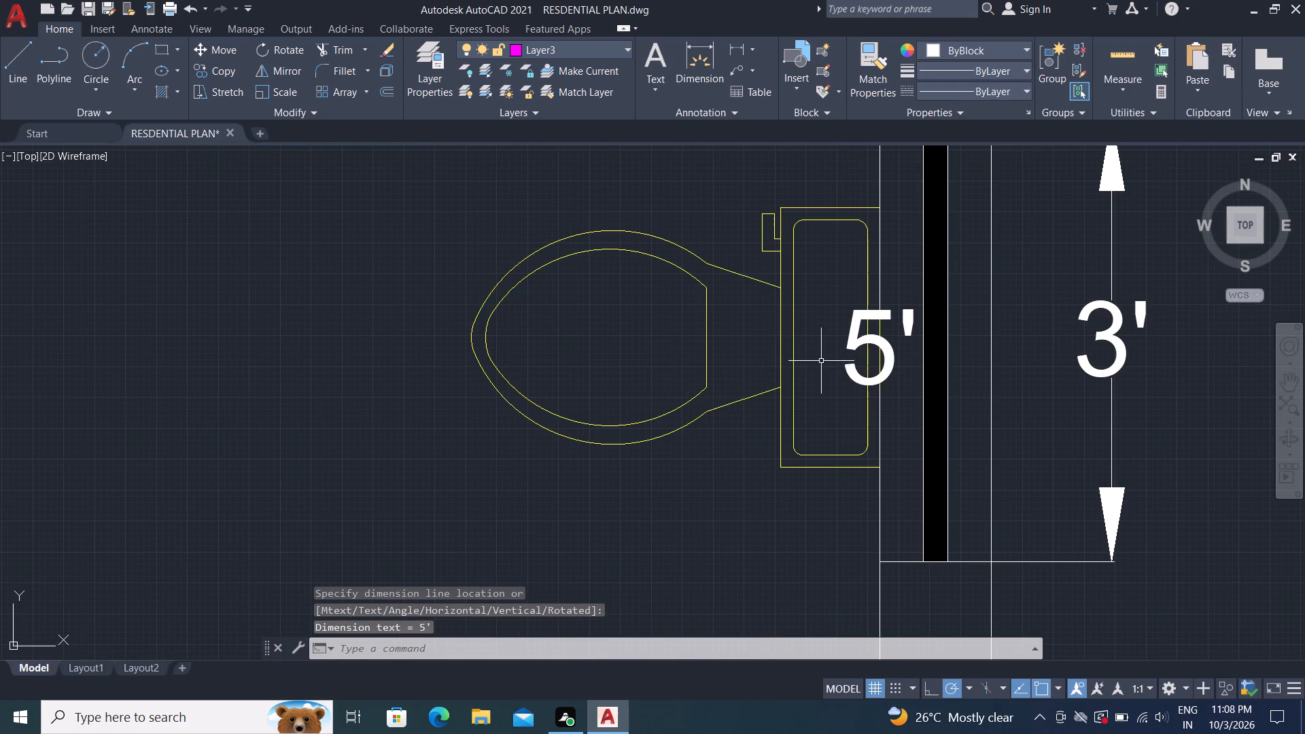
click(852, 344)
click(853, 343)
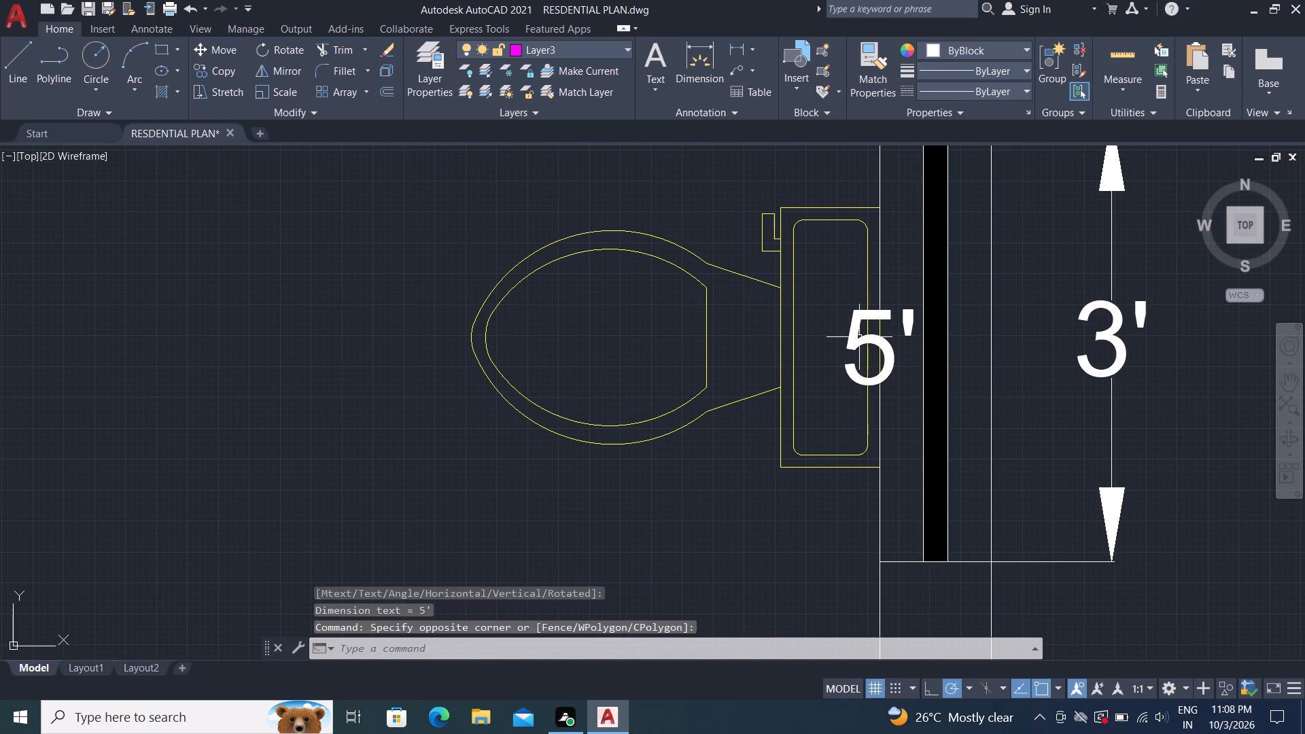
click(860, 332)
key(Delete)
Dimension the northernmost toilet's inner depth along the east wall, placing the dimension line inside the room, west of the wall.
scroll(856, 300, down, 3)
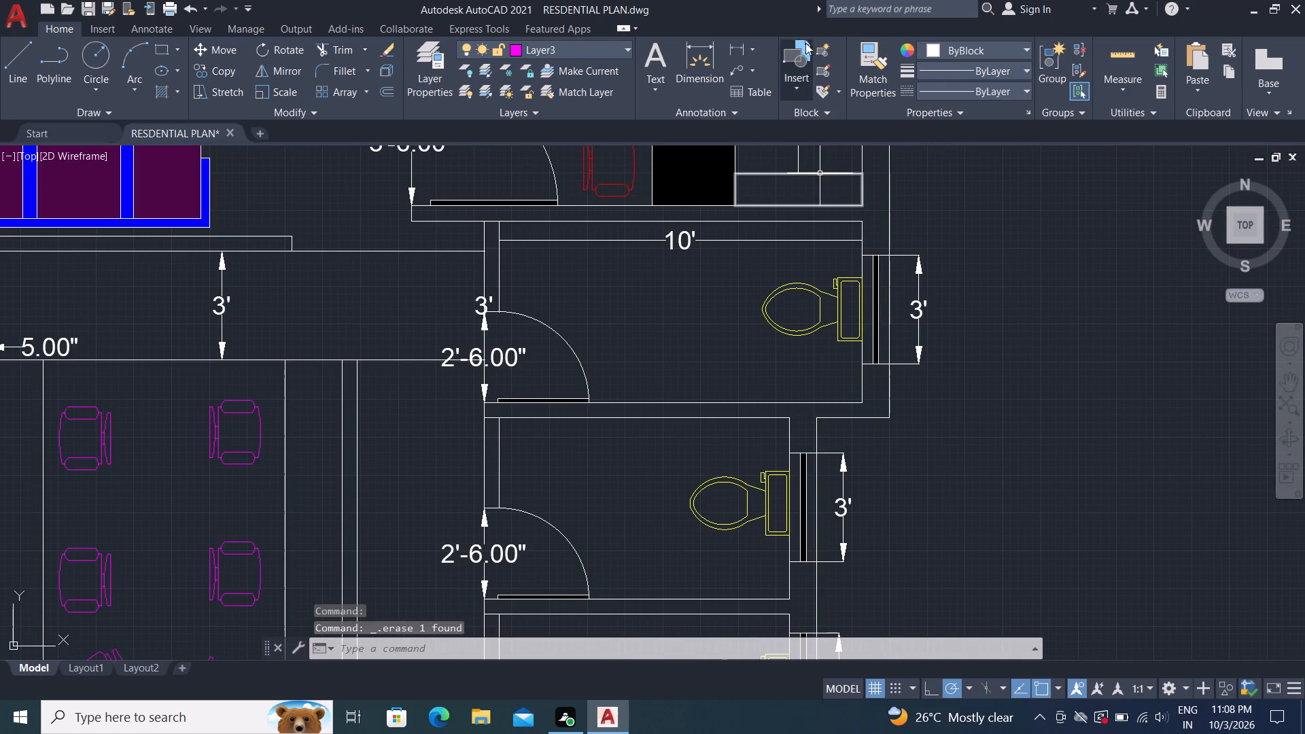
click(733, 41)
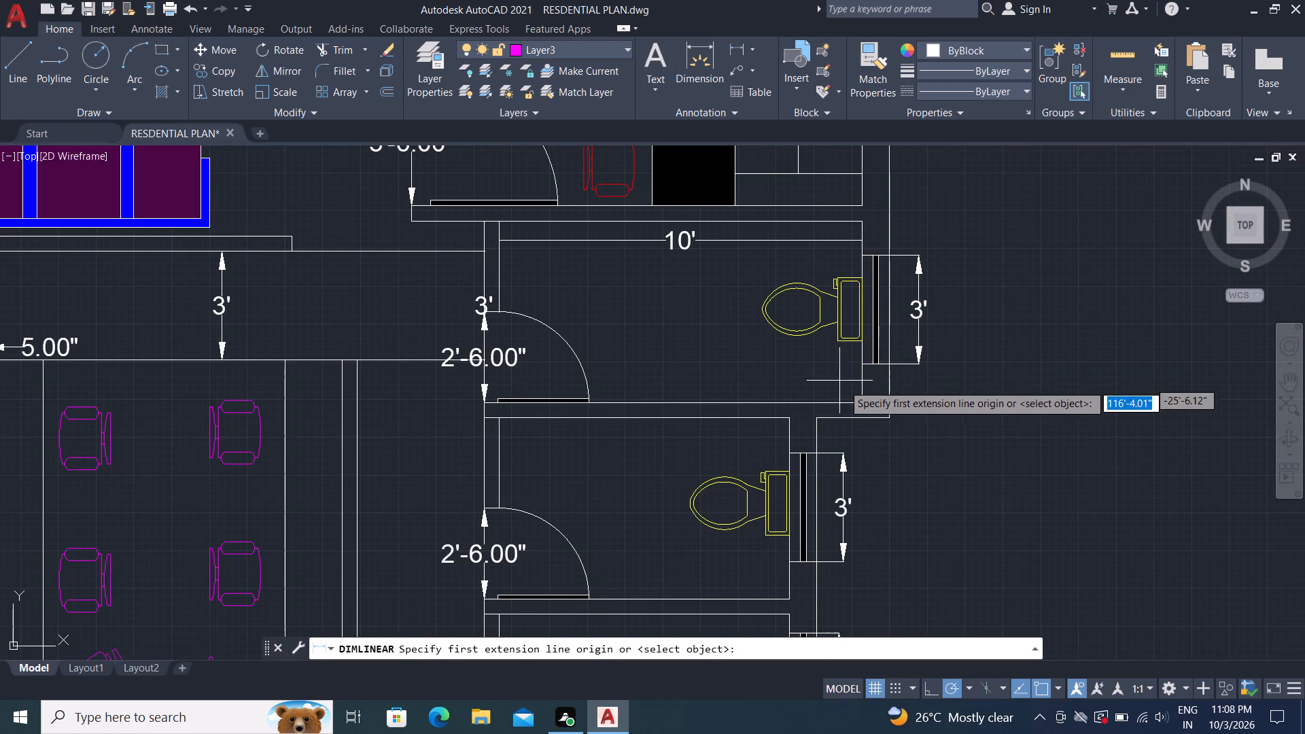
click(860, 399)
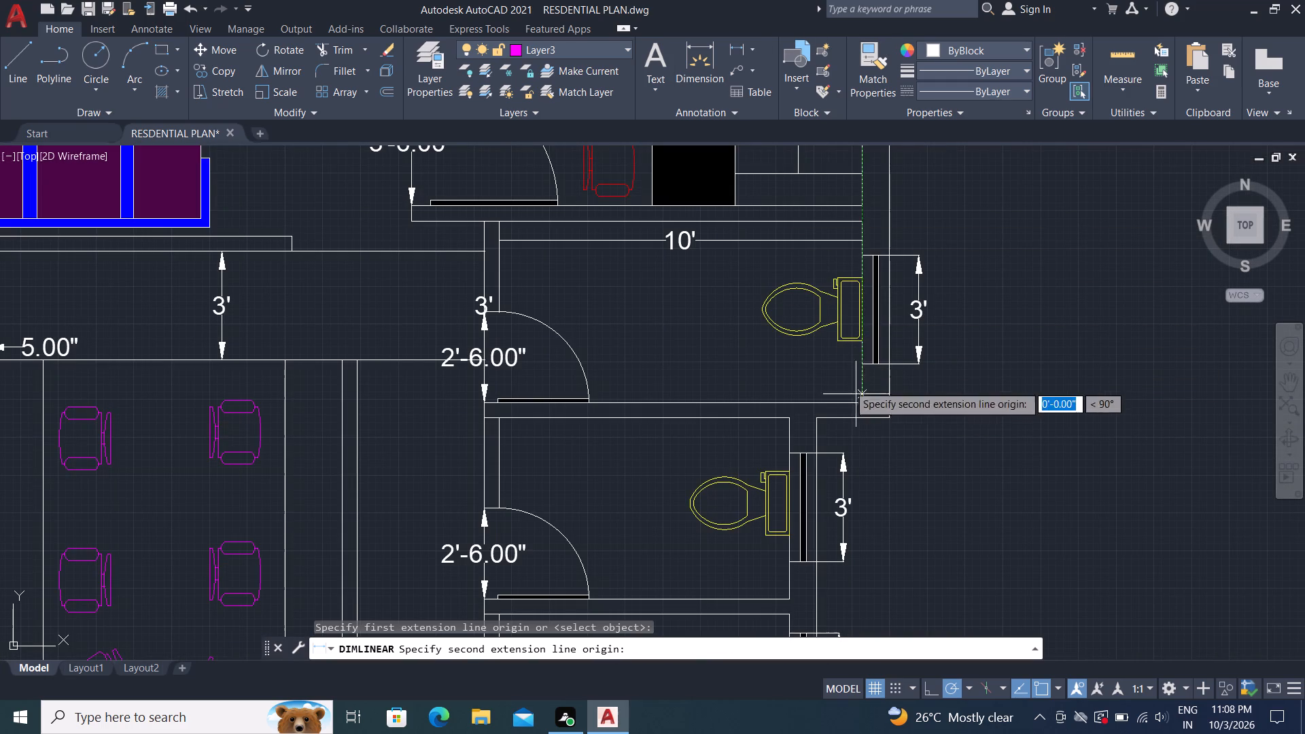
click(858, 222)
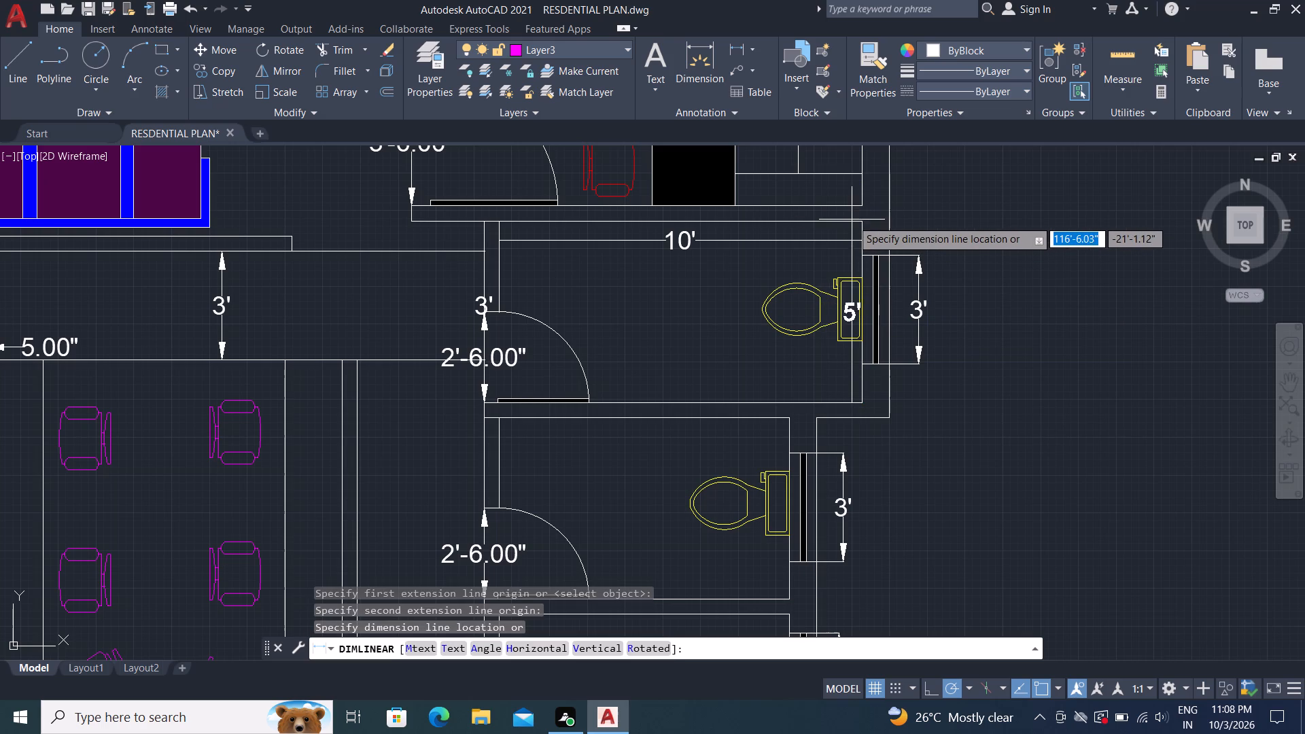
click(837, 221)
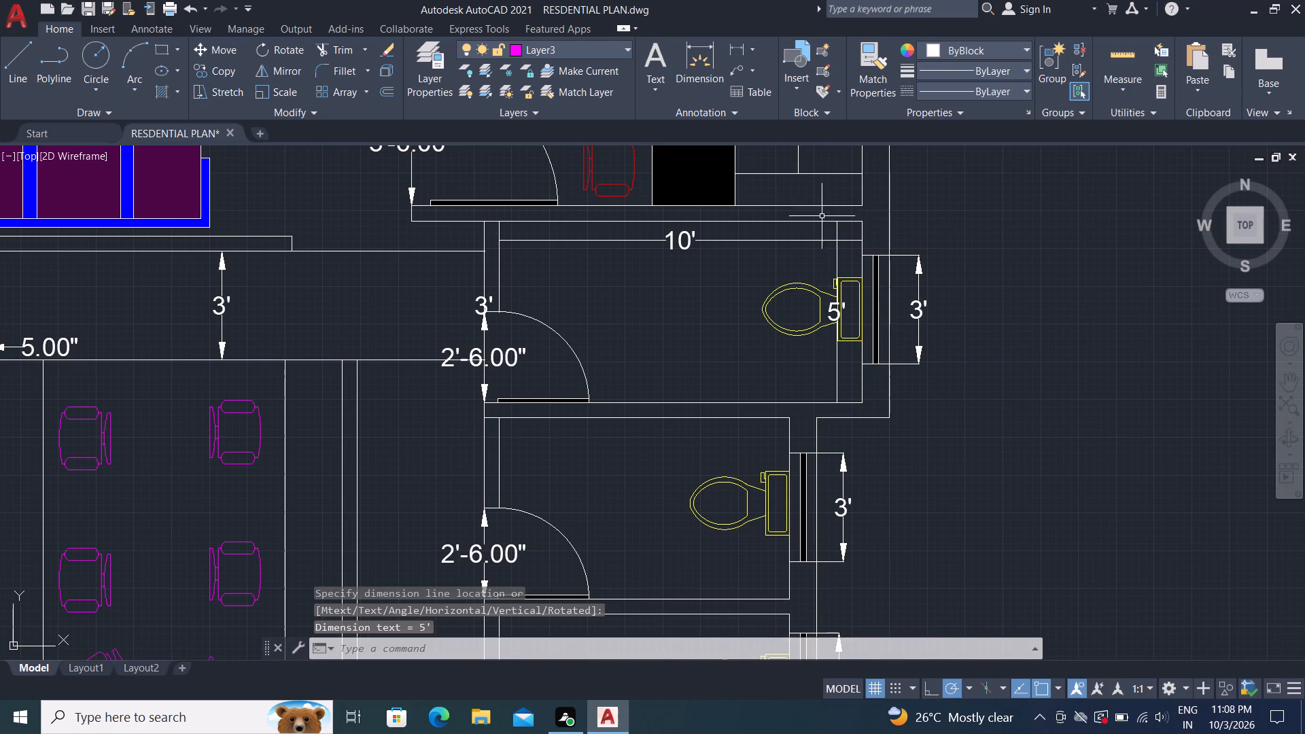
Add a horizontal linear dimension across the inner width of the second toilet from the north, along its north wall.
click(738, 39)
click(733, 43)
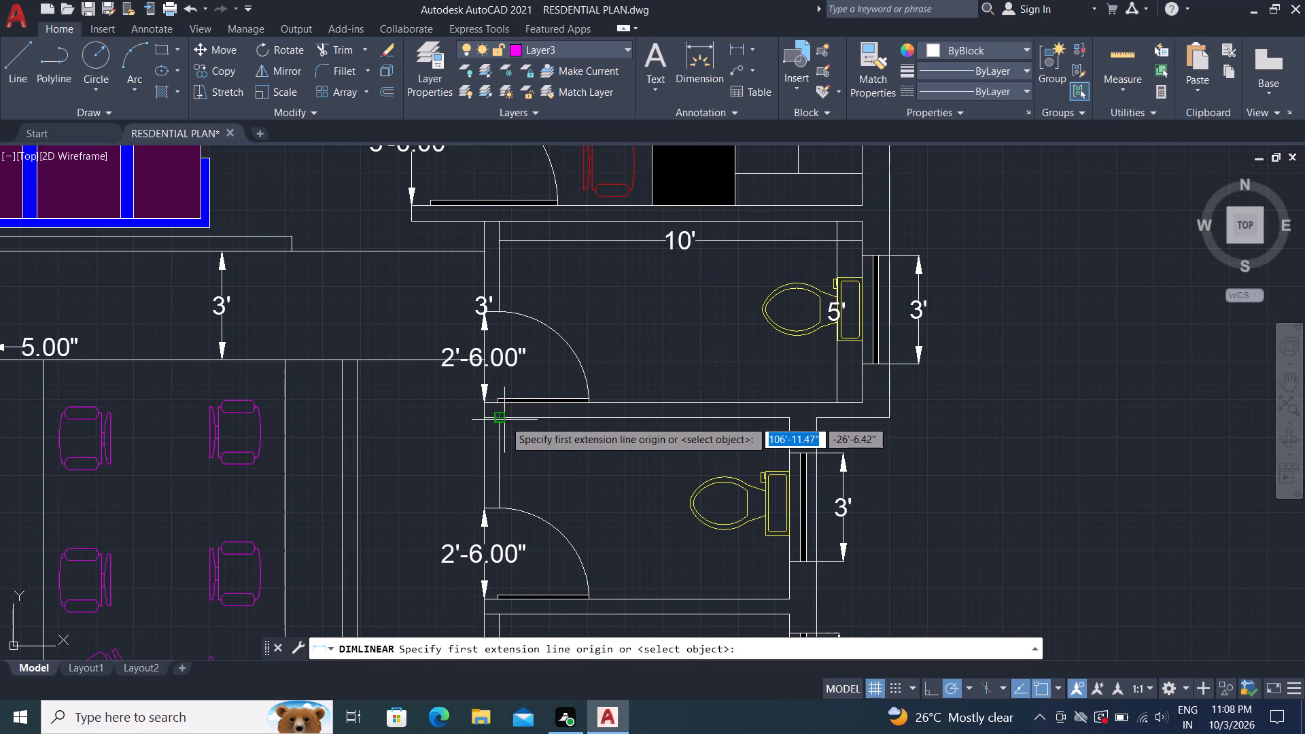
click(494, 422)
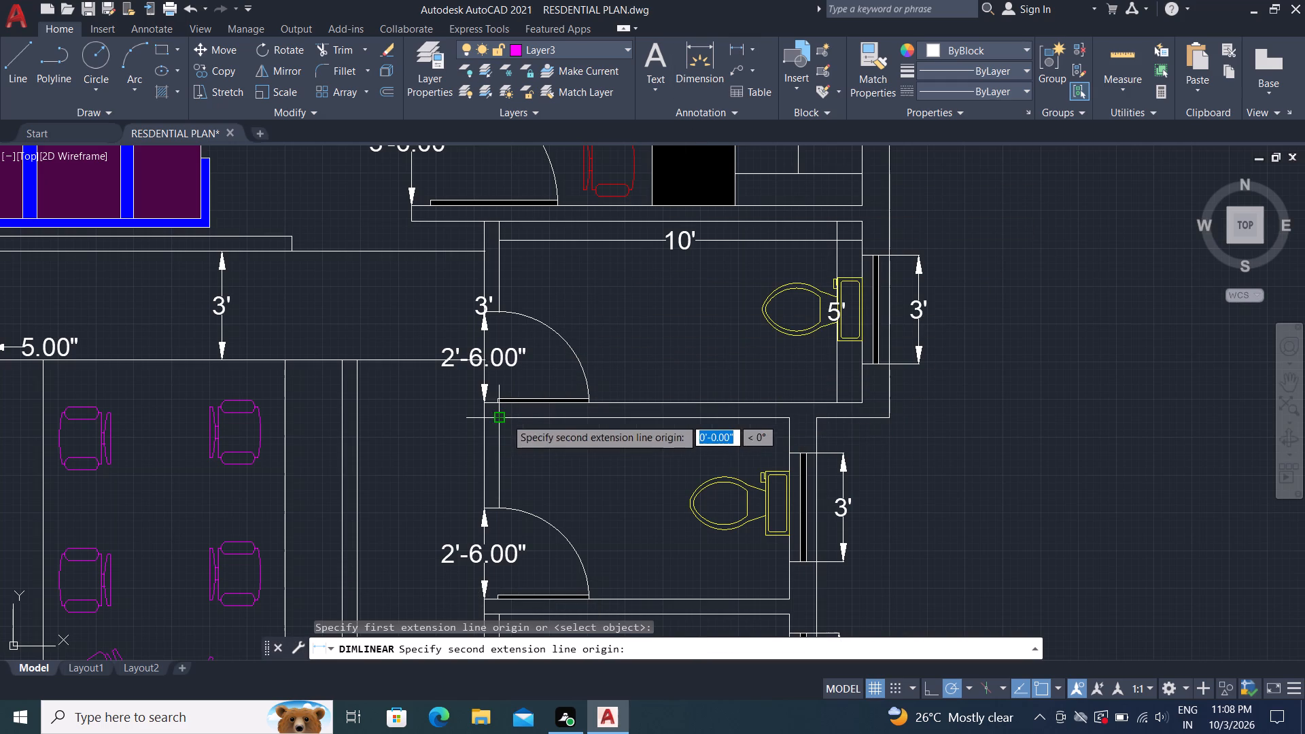
click(791, 417)
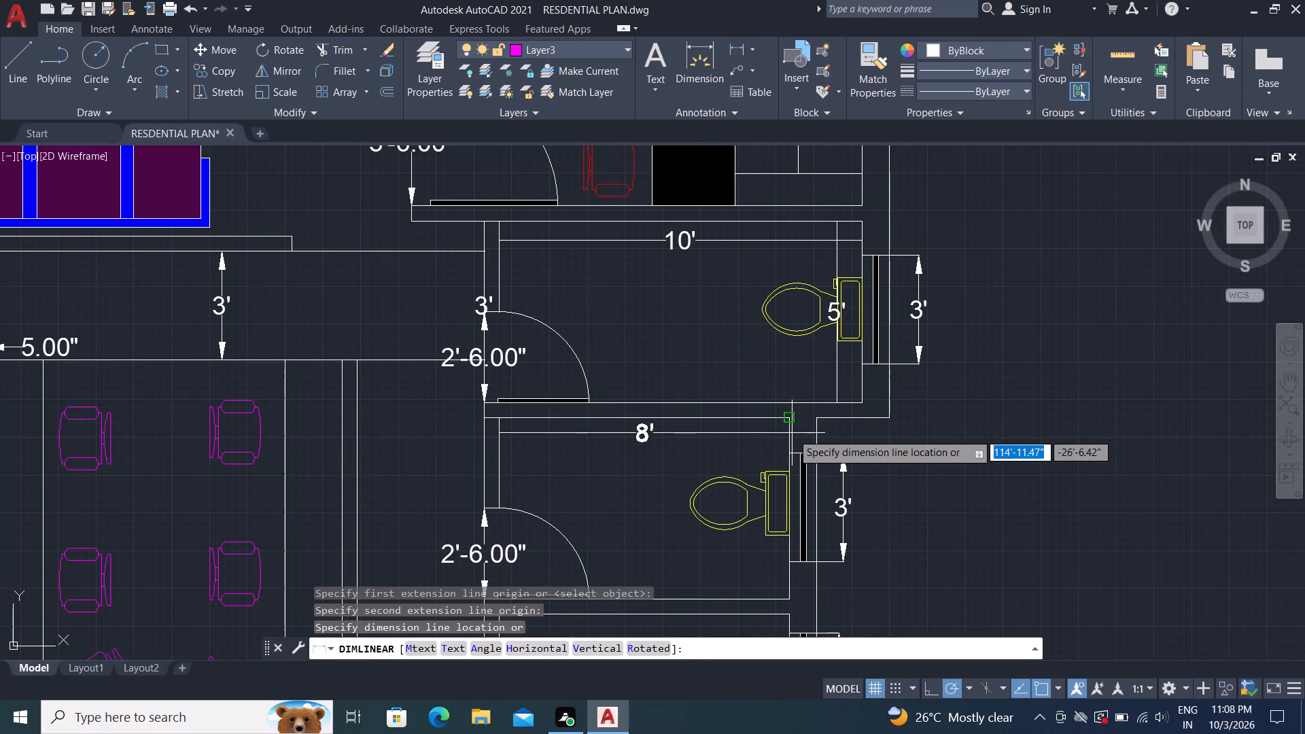
click(791, 436)
Move the second toilet's width dimension about 6.5" south, off the wall line and into the room.
click(785, 419)
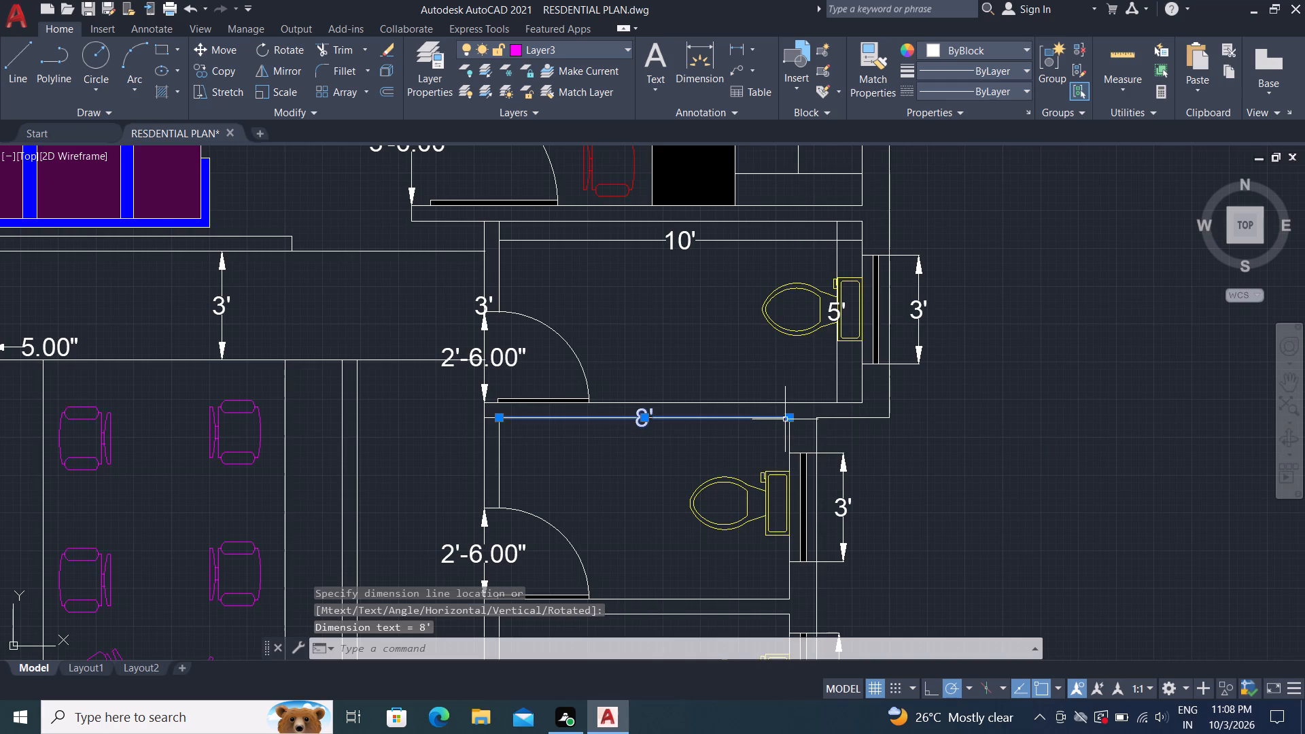
text(m)
key(space)
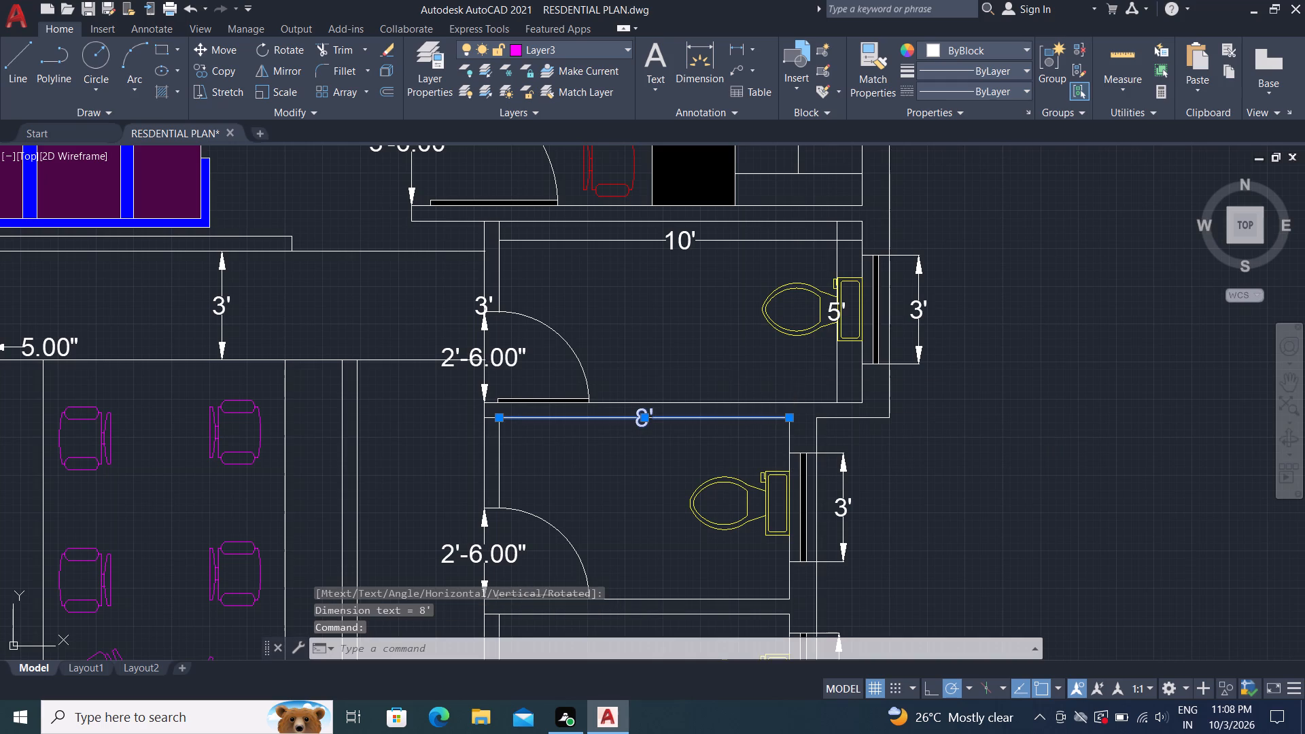
click(785, 419)
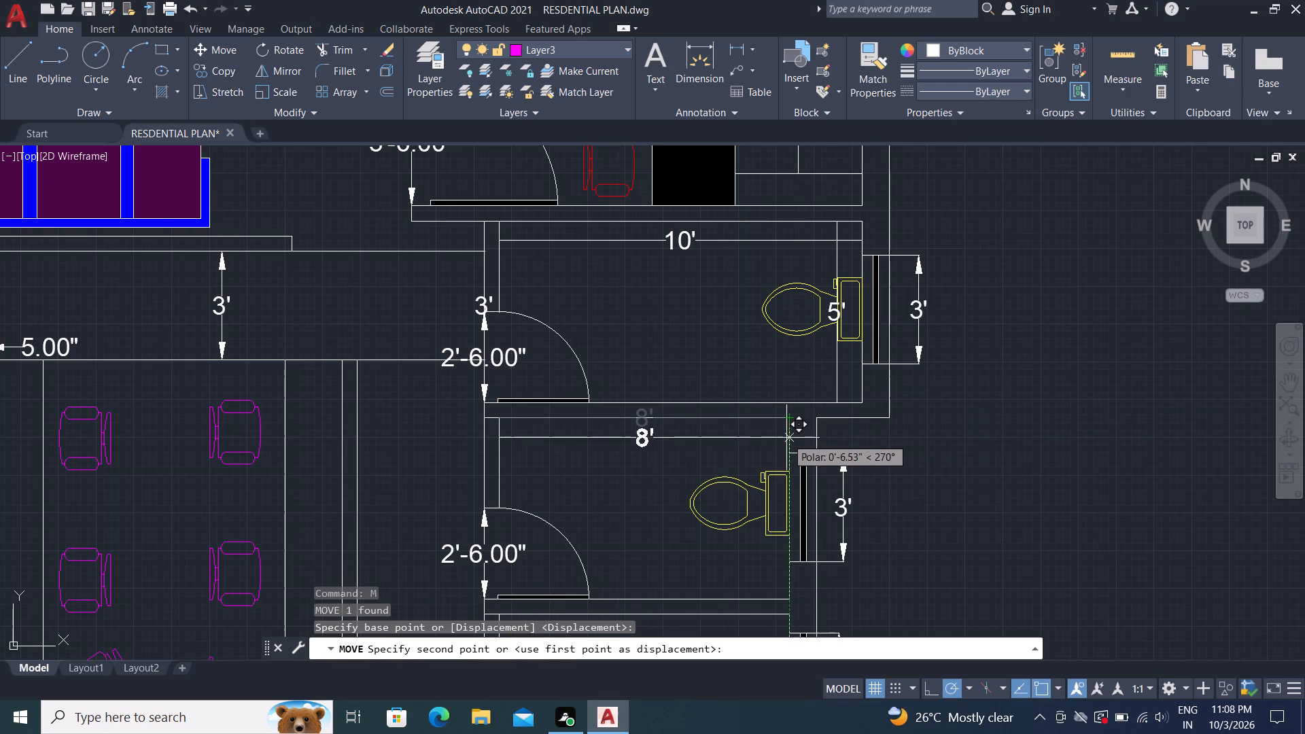
click(786, 438)
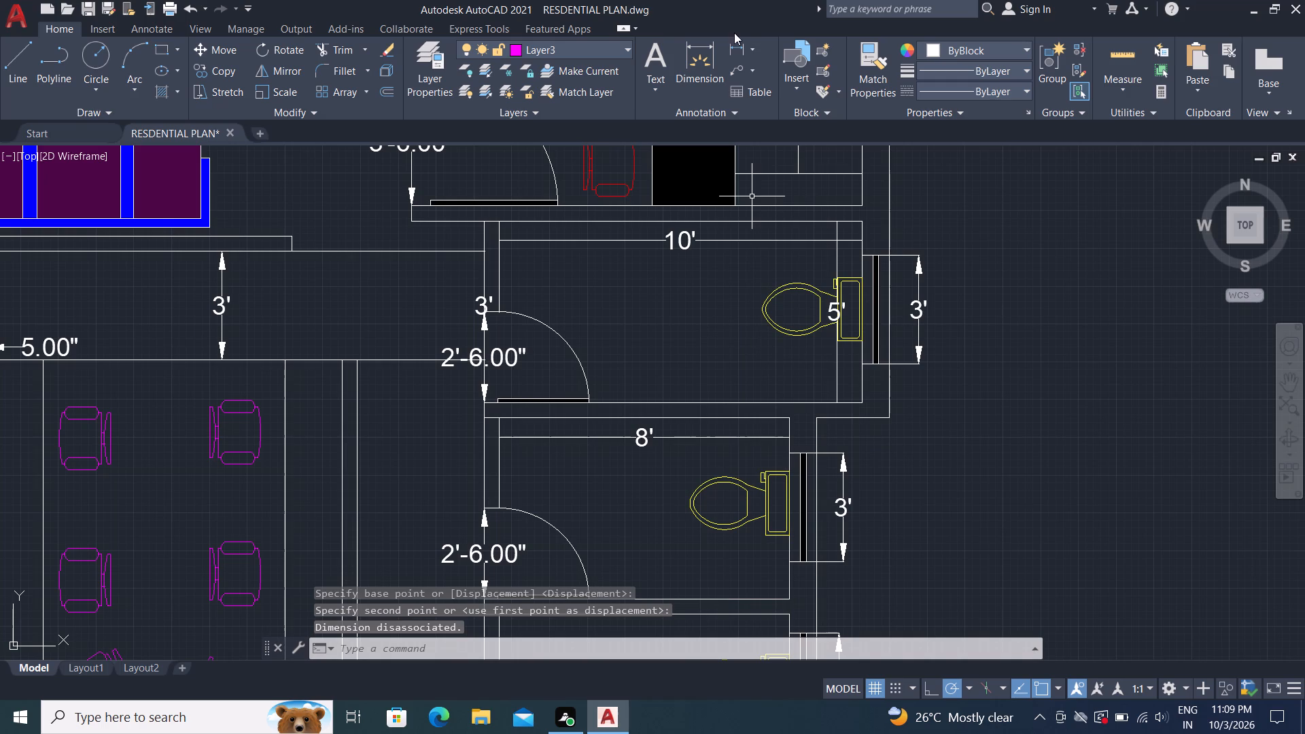
Dimension the second toilet's inner depth along the east wall, with the dimension line just inside the room.
click(737, 45)
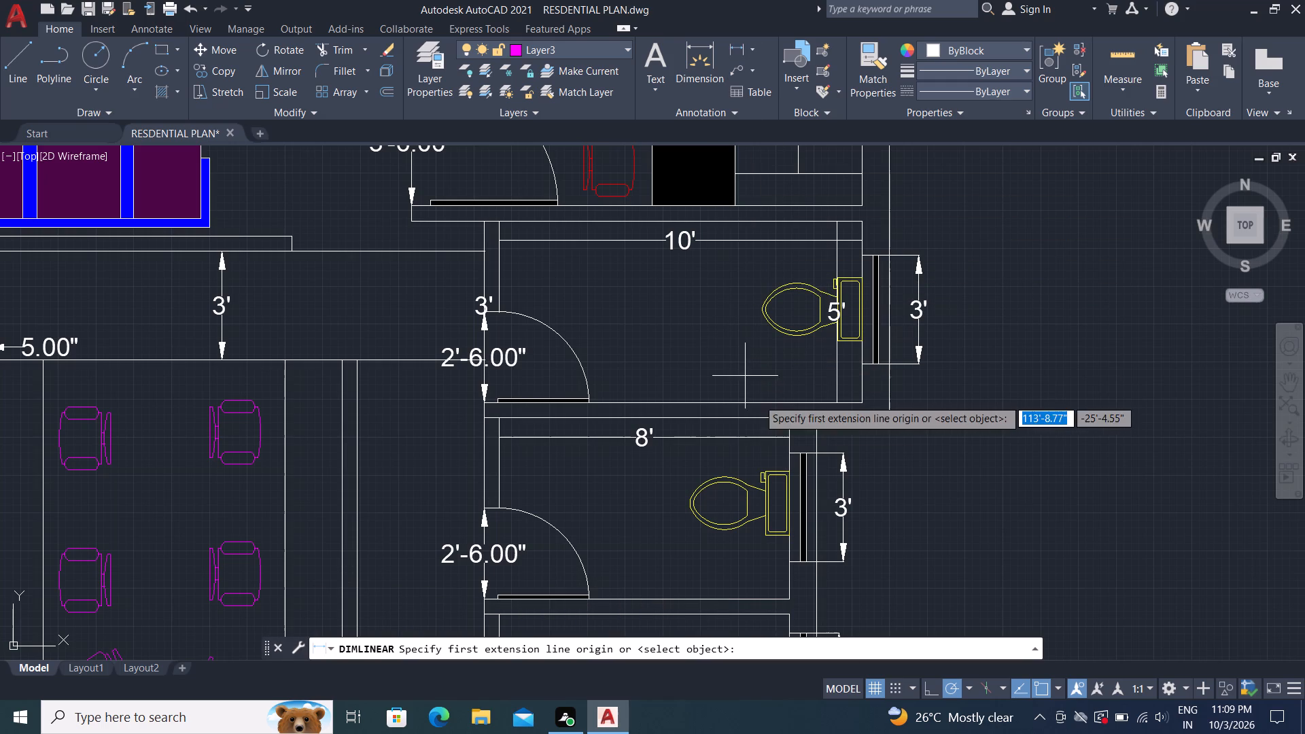
click(788, 418)
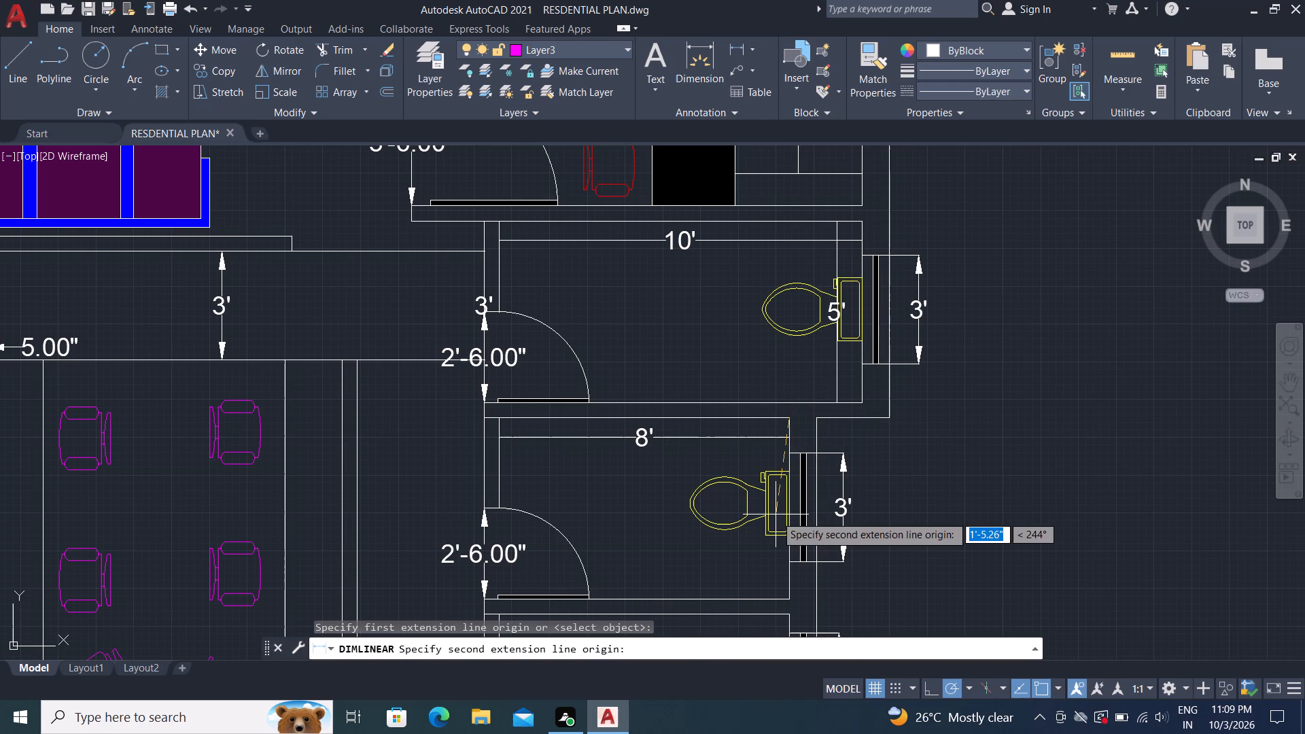
click(789, 597)
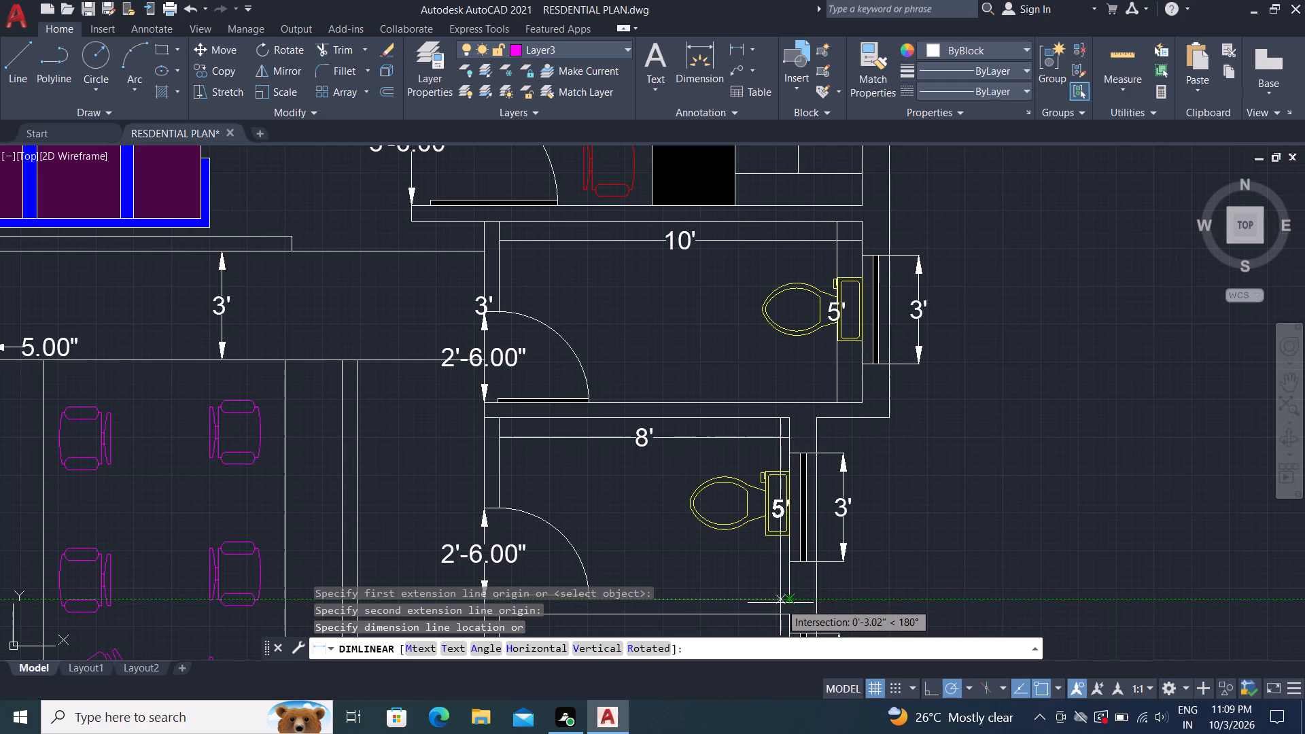
click(780, 603)
Dimension the third toilet's inner depth along the east wall, with the dimension line about 4.5" inside the room.
scroll(867, 158, down, 1)
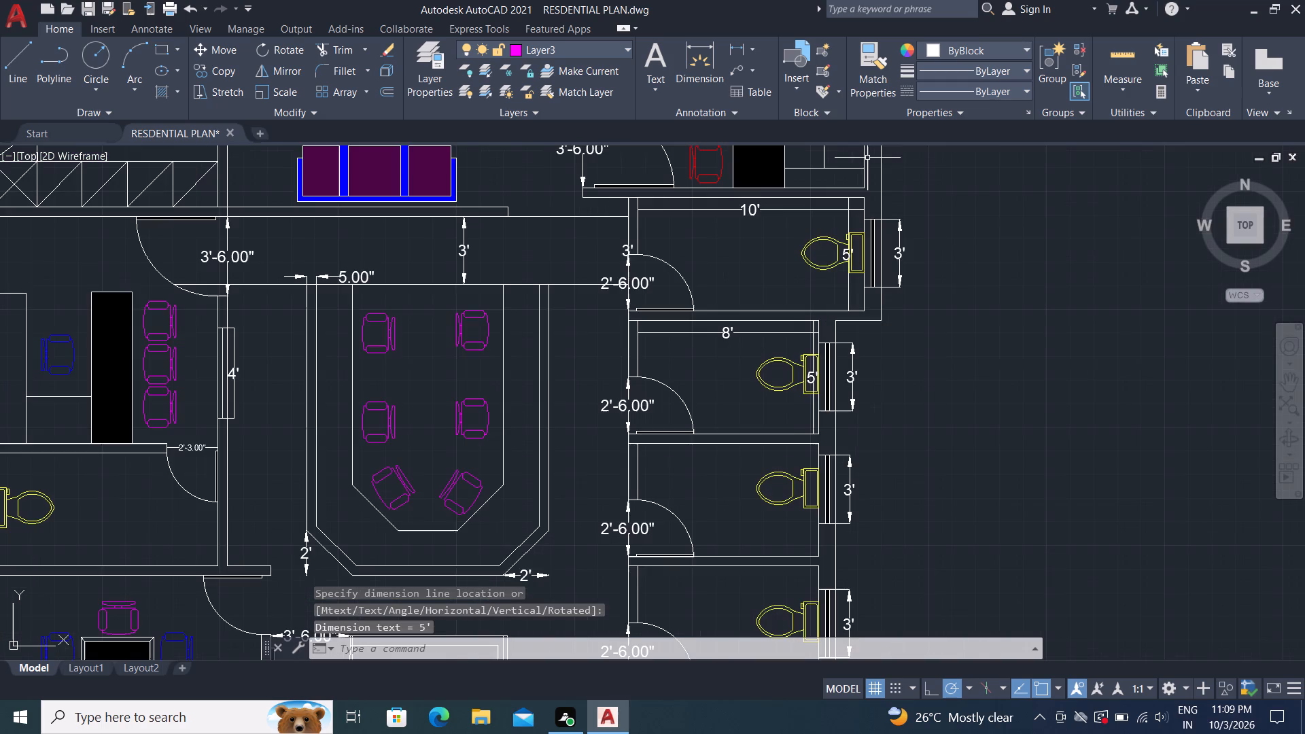
scroll(750, 610, up, 2)
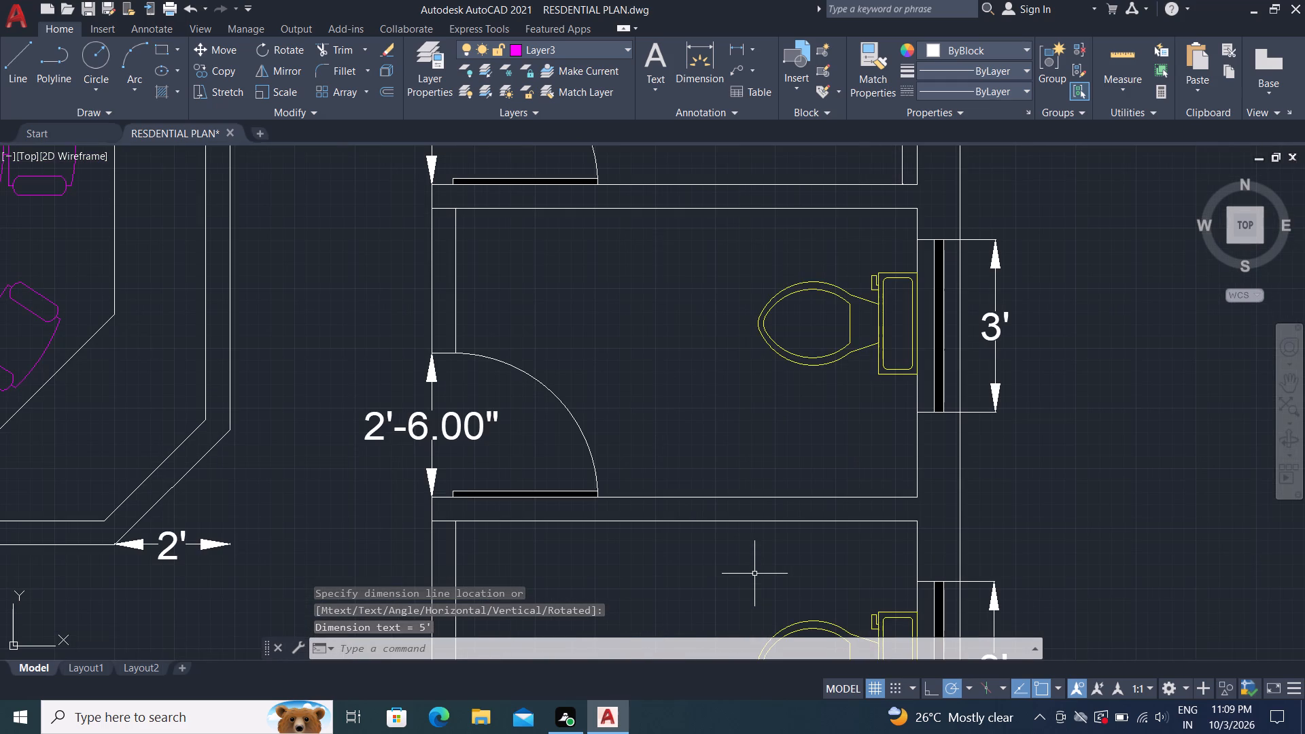
click(735, 41)
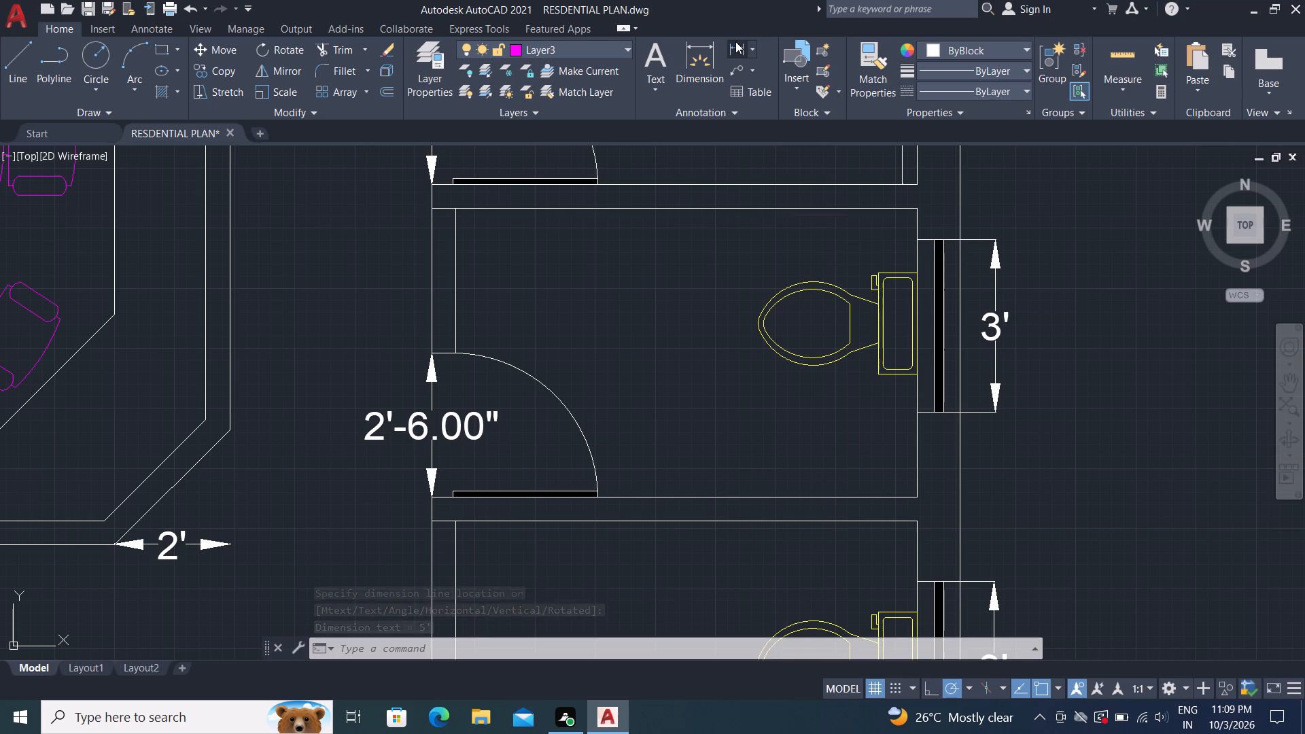
click(917, 213)
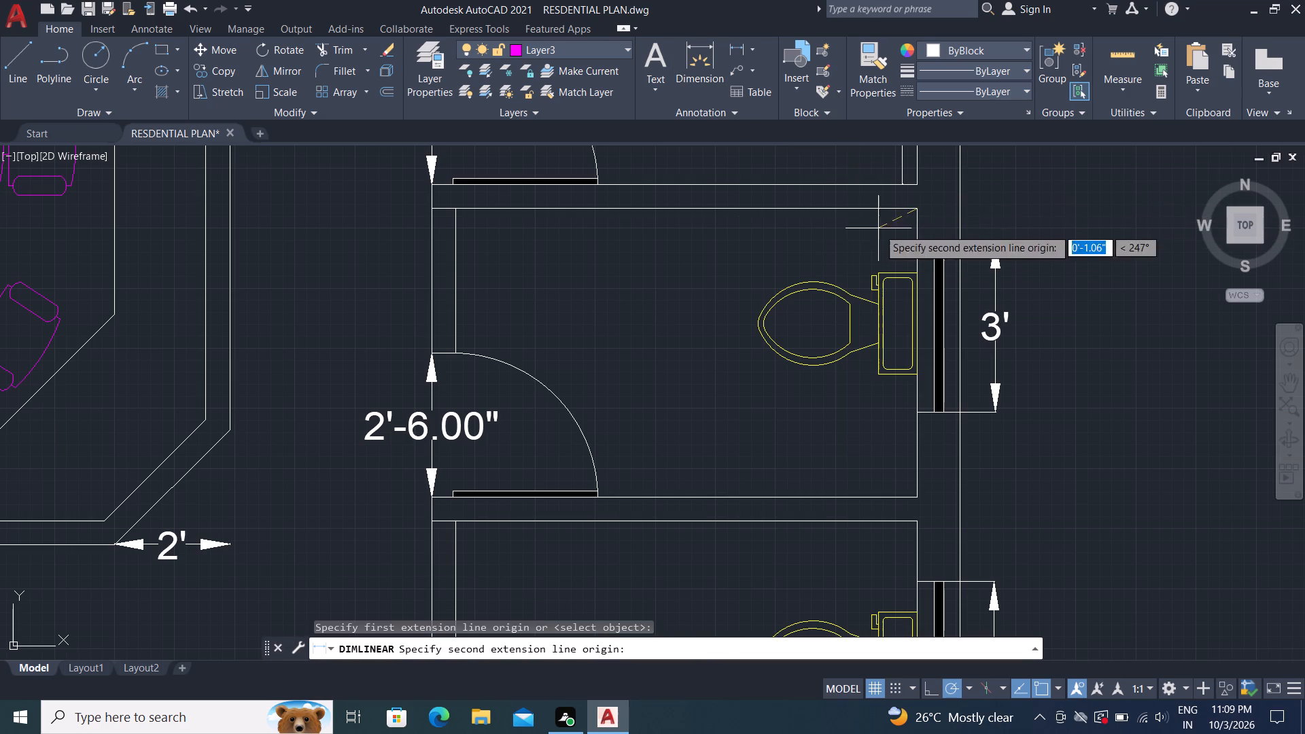
click(915, 497)
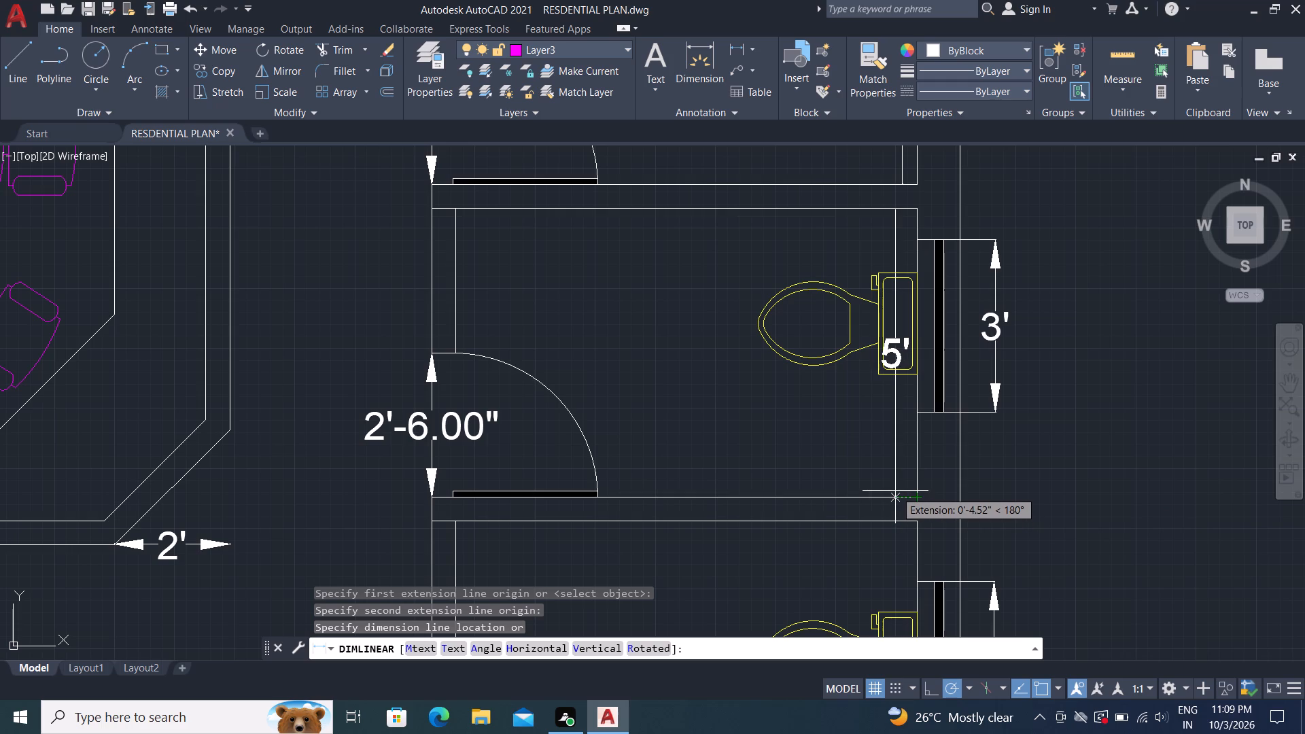
click(895, 491)
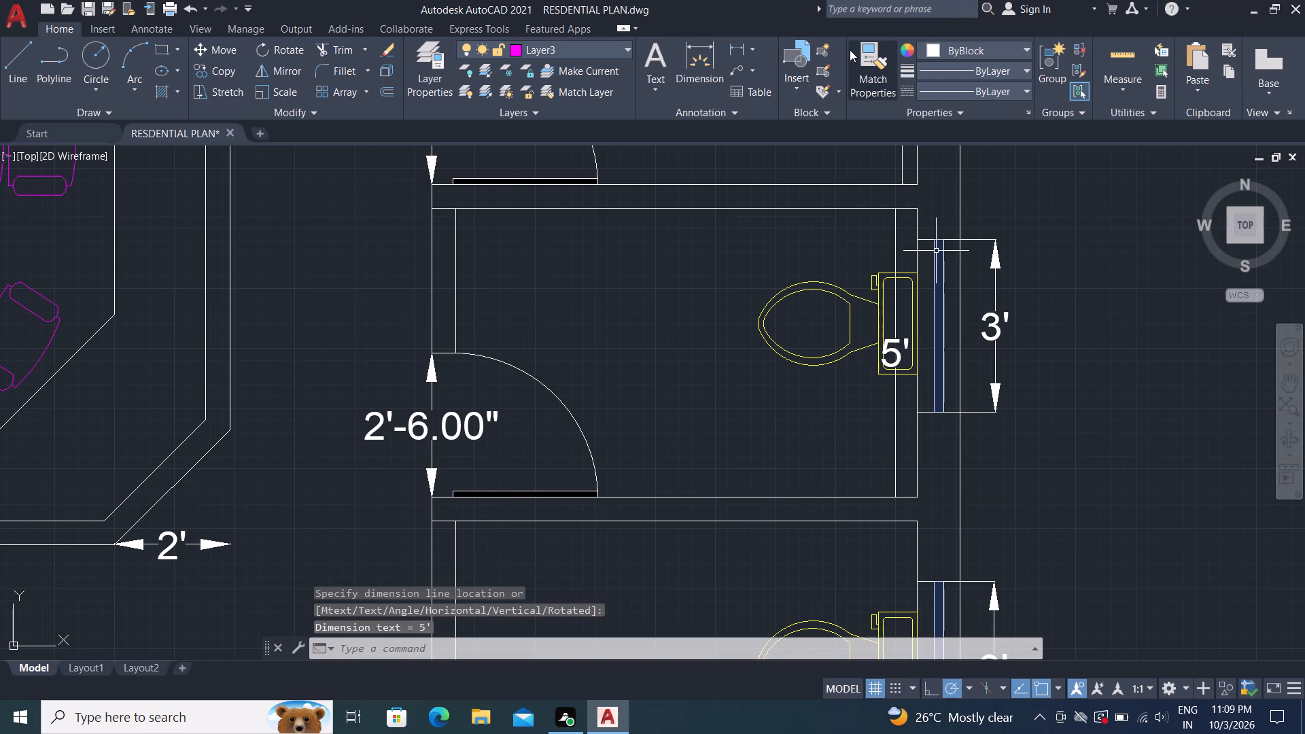
Dimension the fourth (southernmost) toilet's inner depth along the east wall, with the dimension line about 7" inside the room.
click(733, 43)
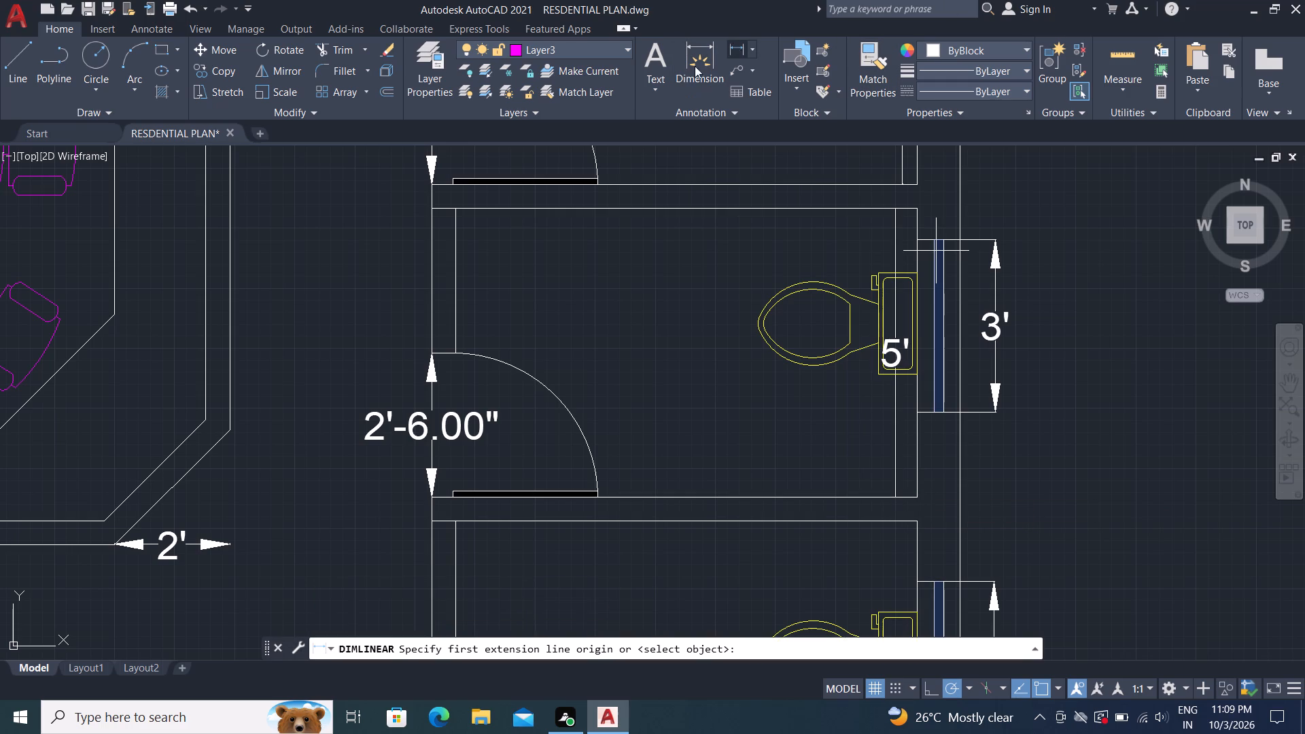
scroll(756, 171, down, 1)
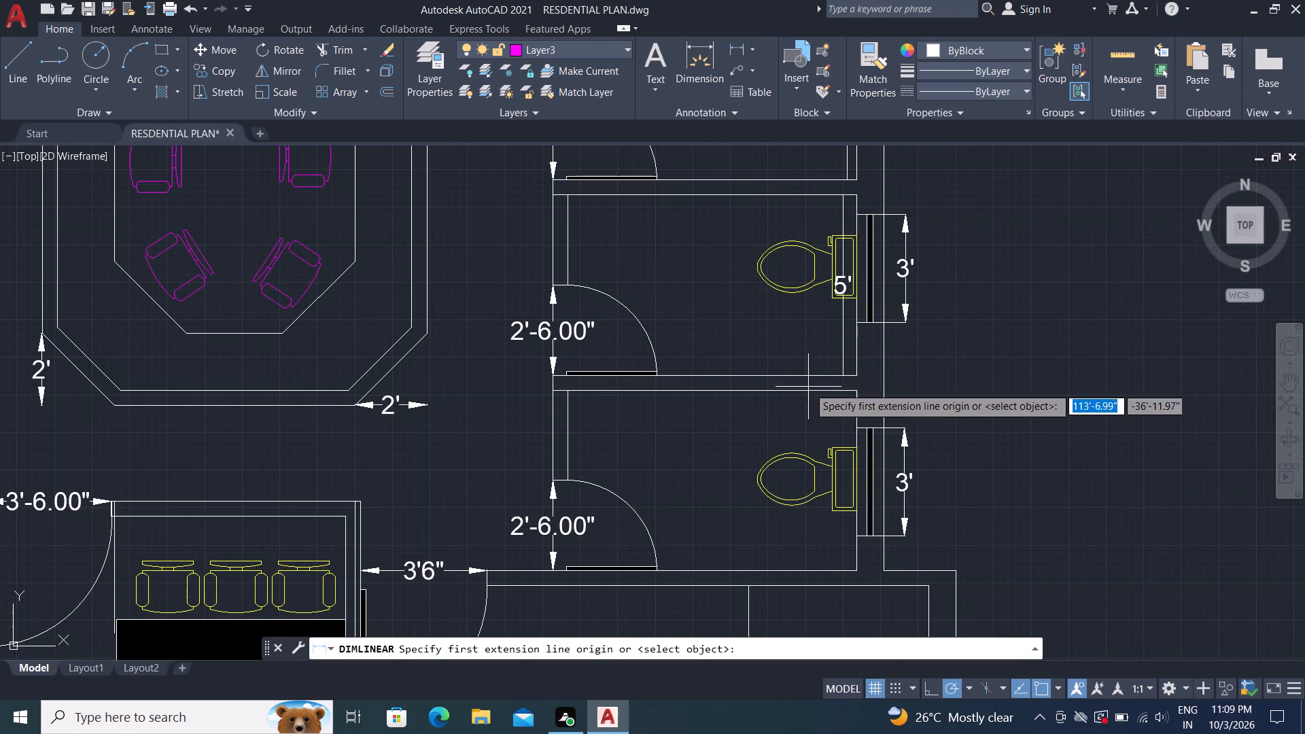
click(852, 392)
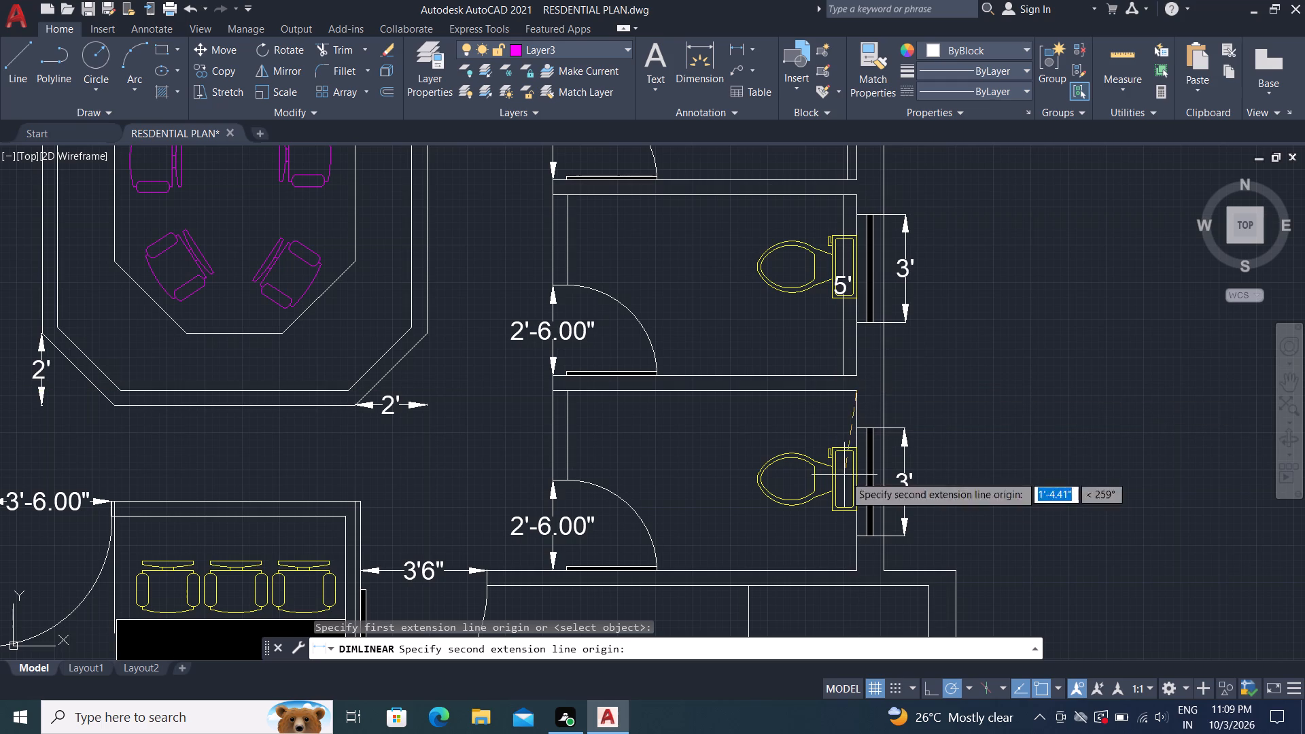
click(856, 567)
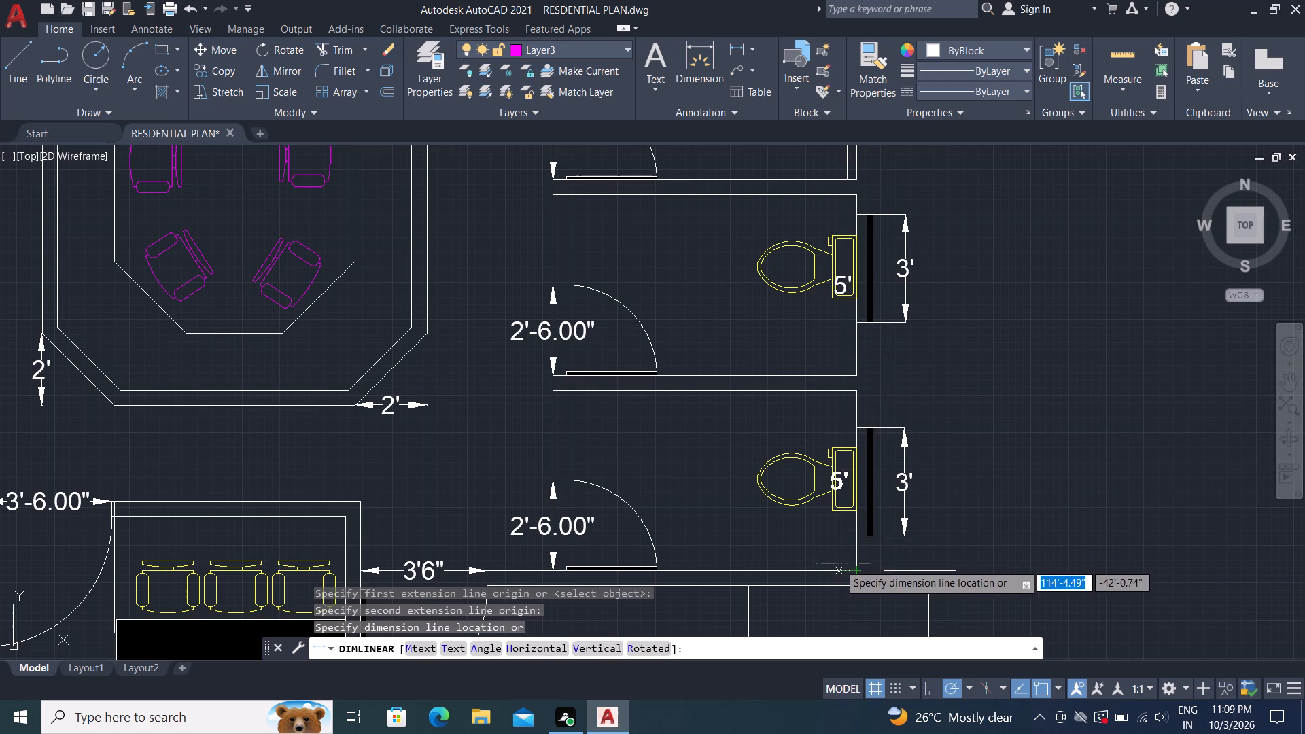
click(839, 563)
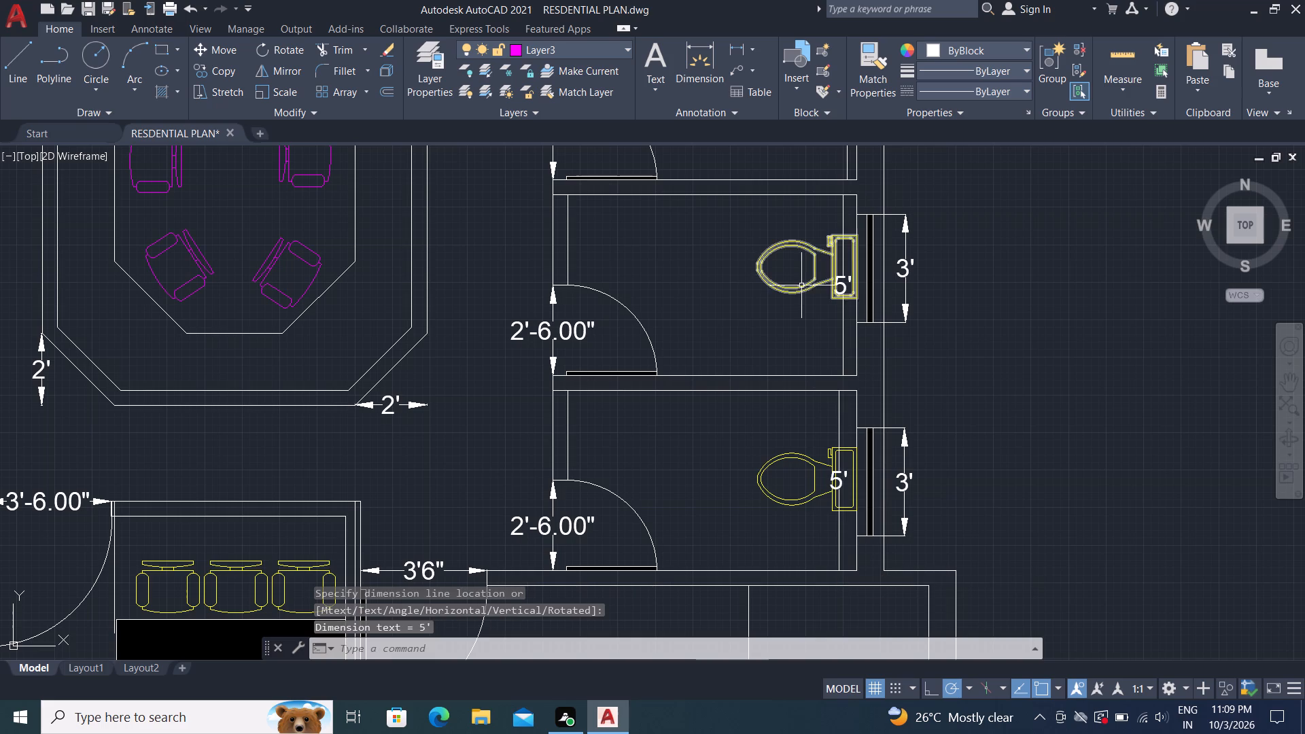
Dimension the third toilet's inner width along its north wall, with the dimension line about 7" inside the room.
click(738, 43)
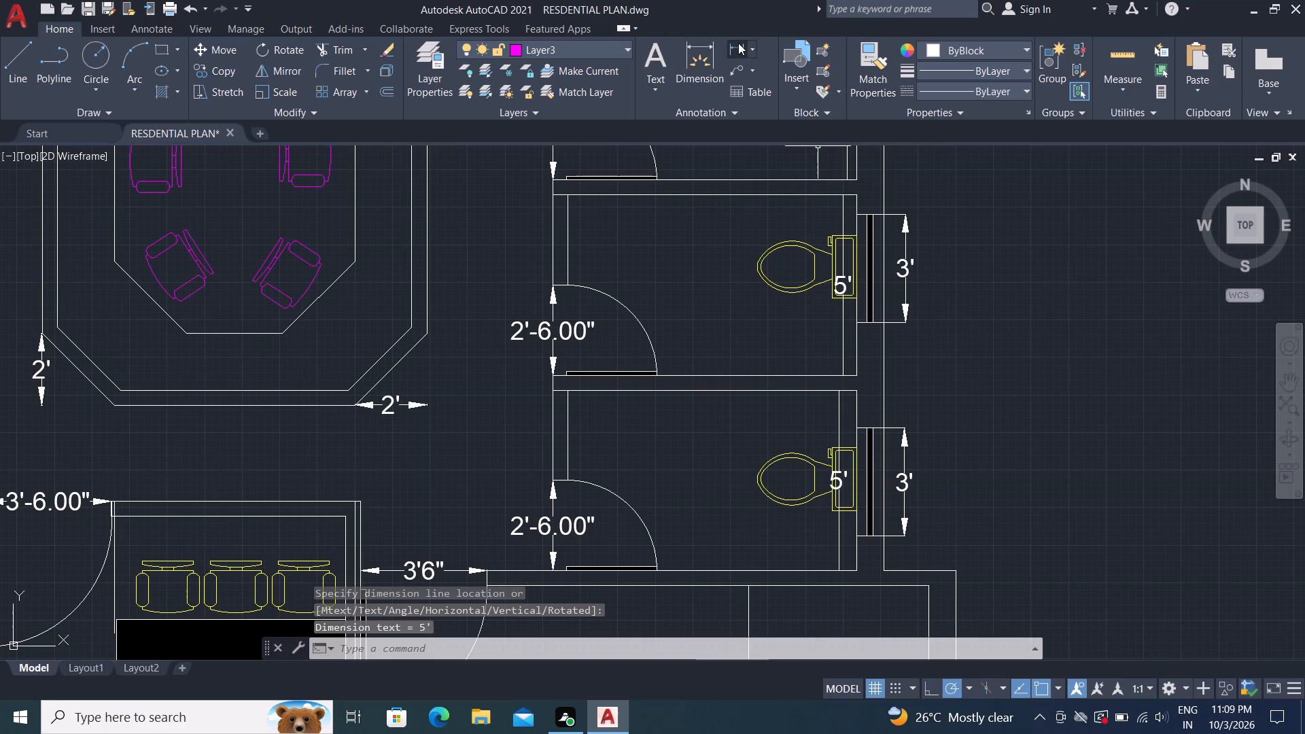
click(565, 193)
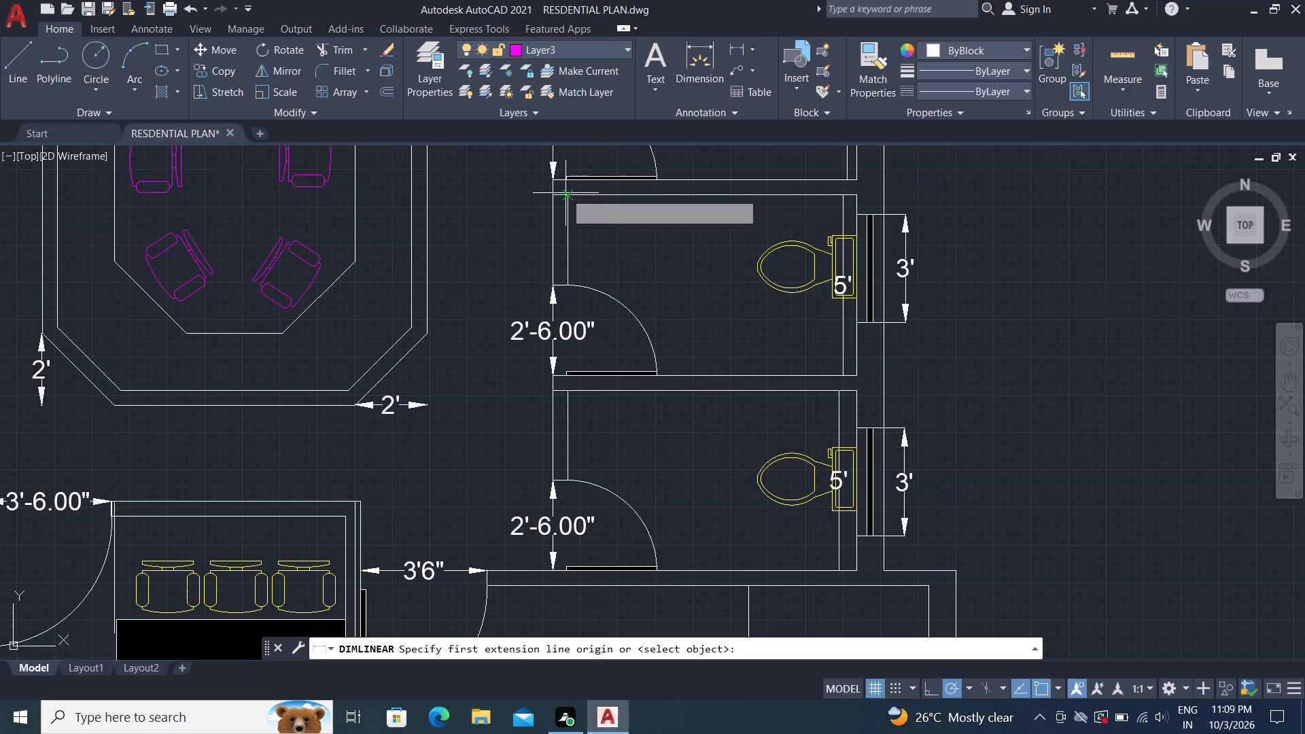
click(857, 198)
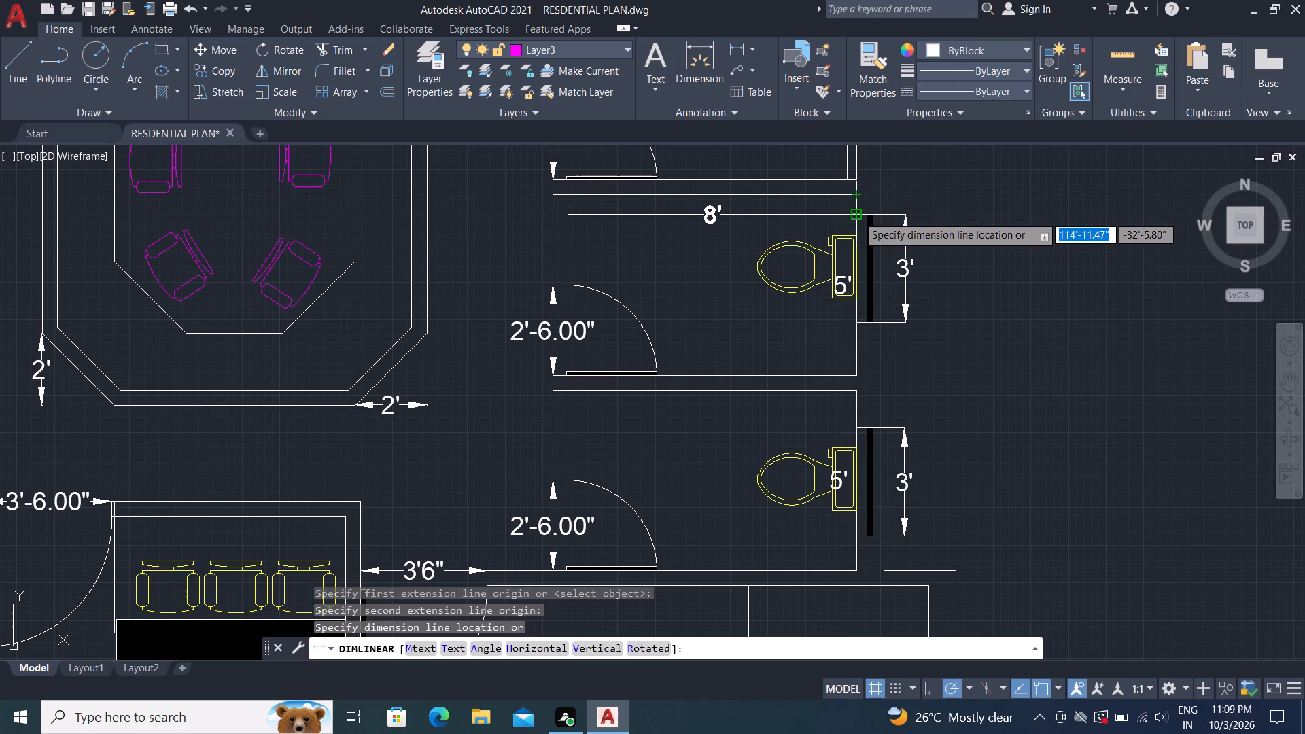
click(857, 215)
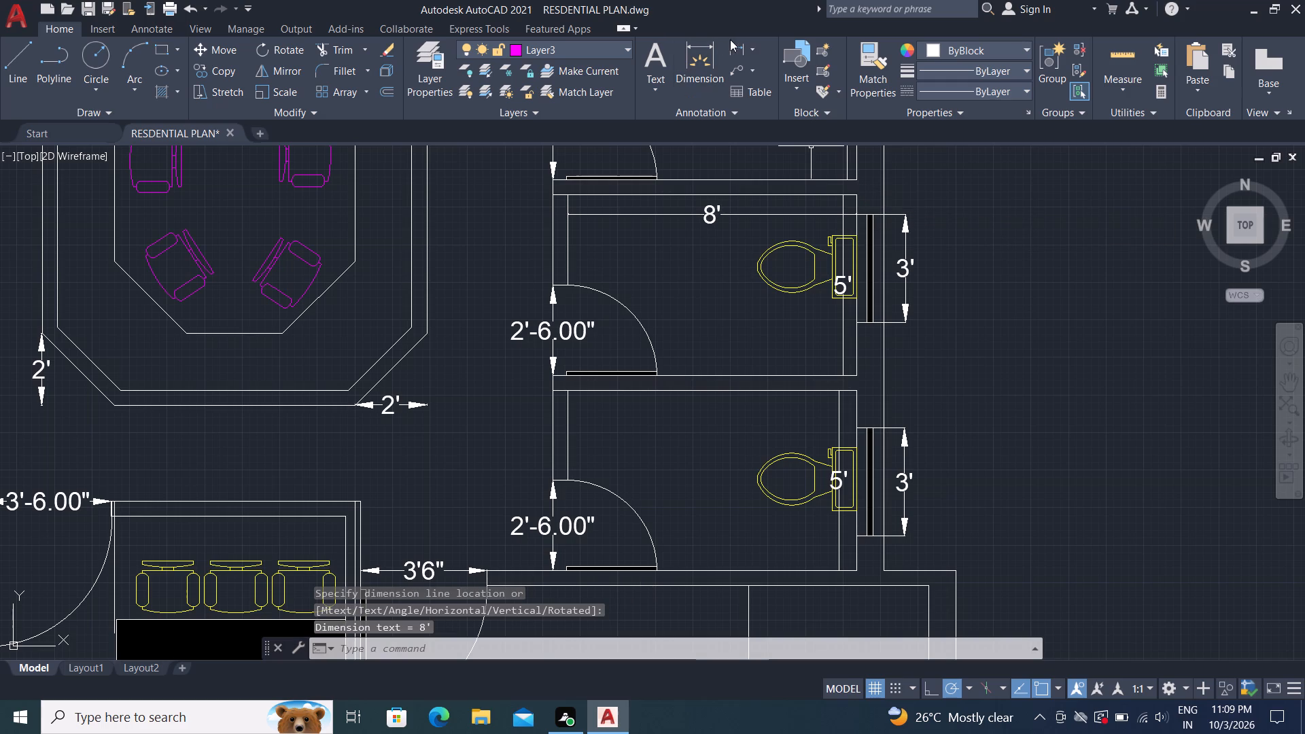
Dimension the southernmost toilet's inner width along its north wall, with the dimension line just inside the room.
click(738, 43)
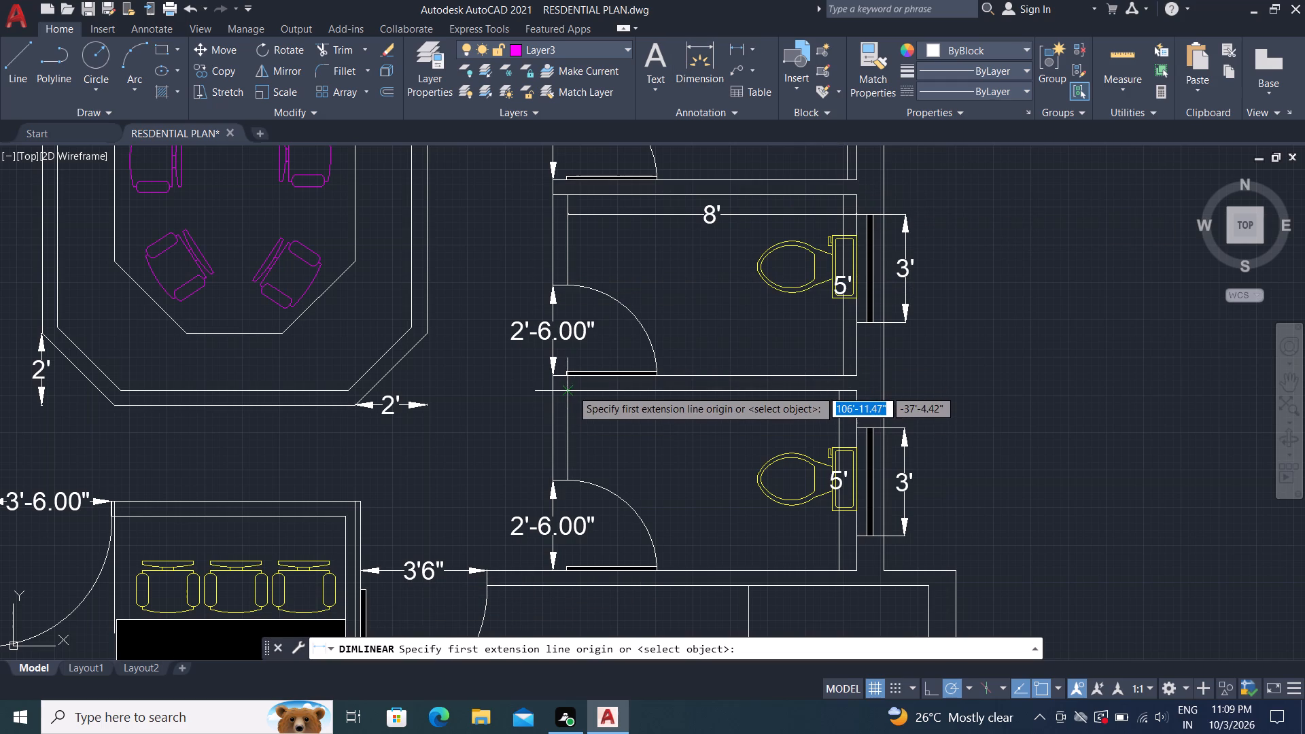
click(572, 389)
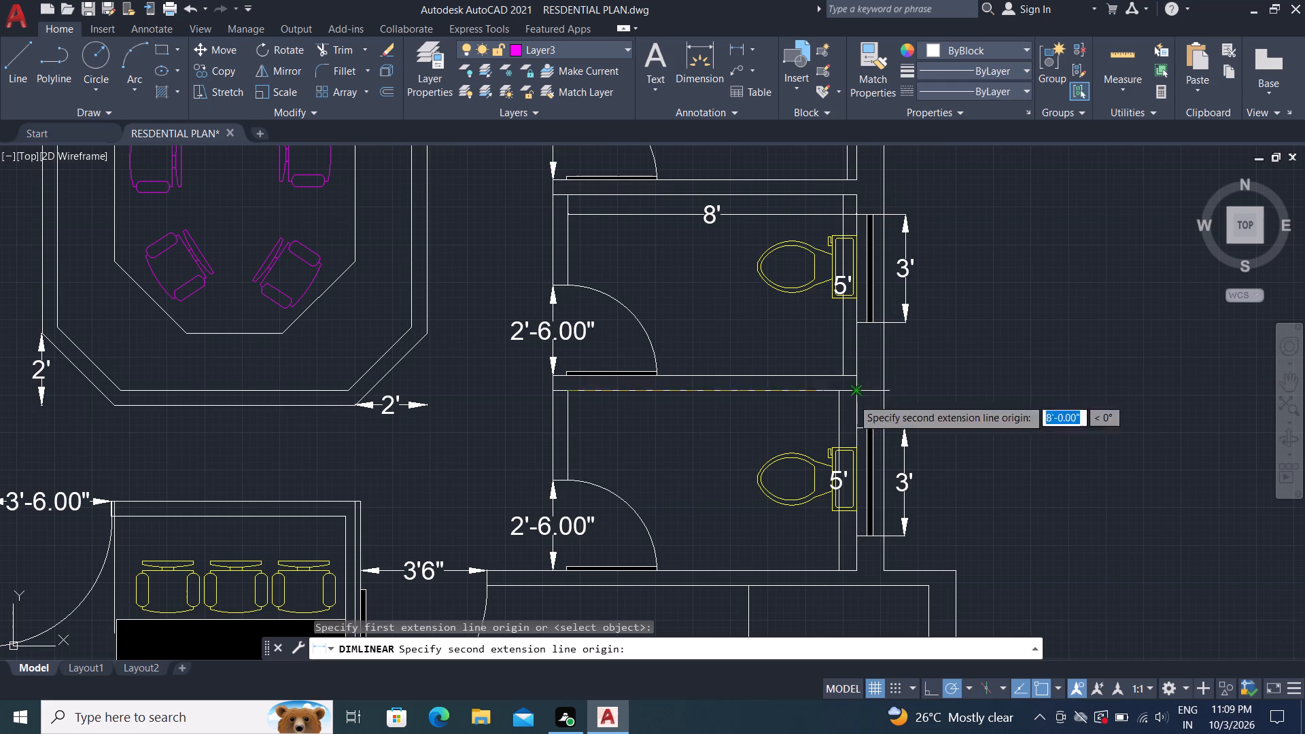
click(856, 391)
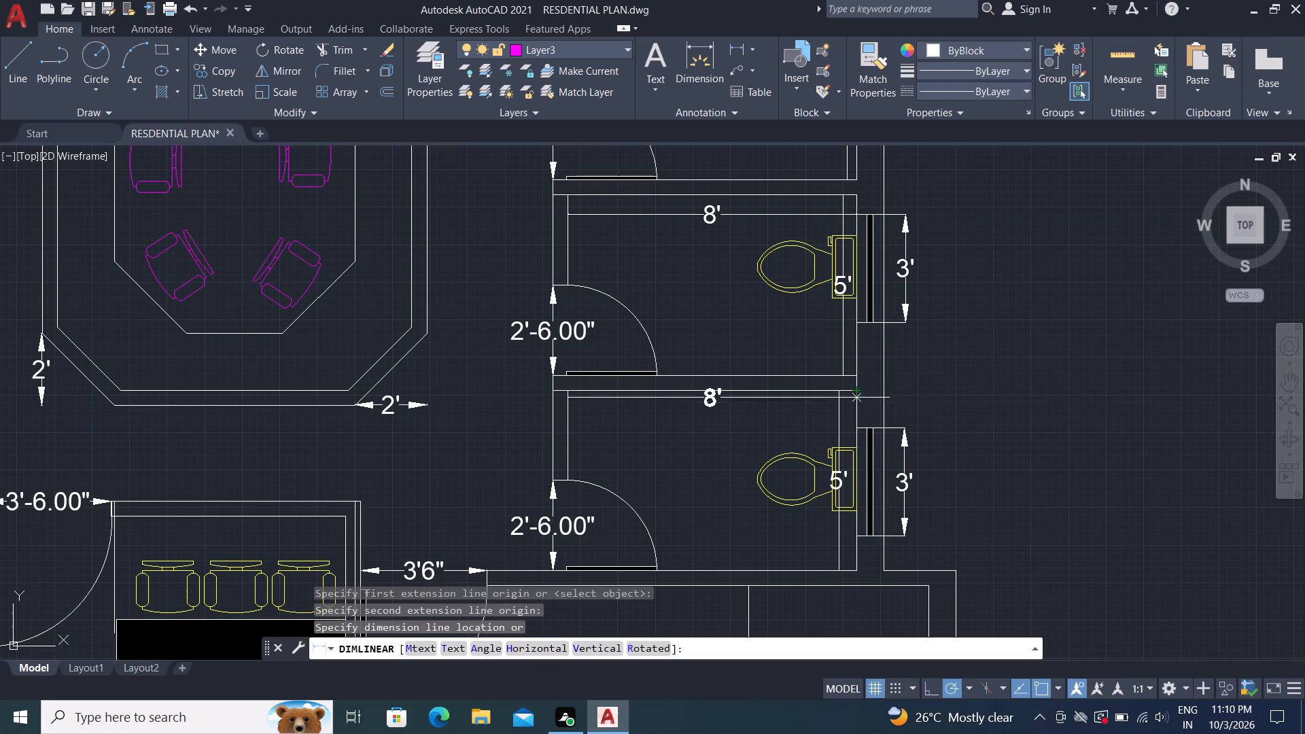
click(856, 410)
Dimension the full inner width of the south-east counter room along its south wall, with the dimension line about 6" inside.
scroll(820, 391, down, 1)
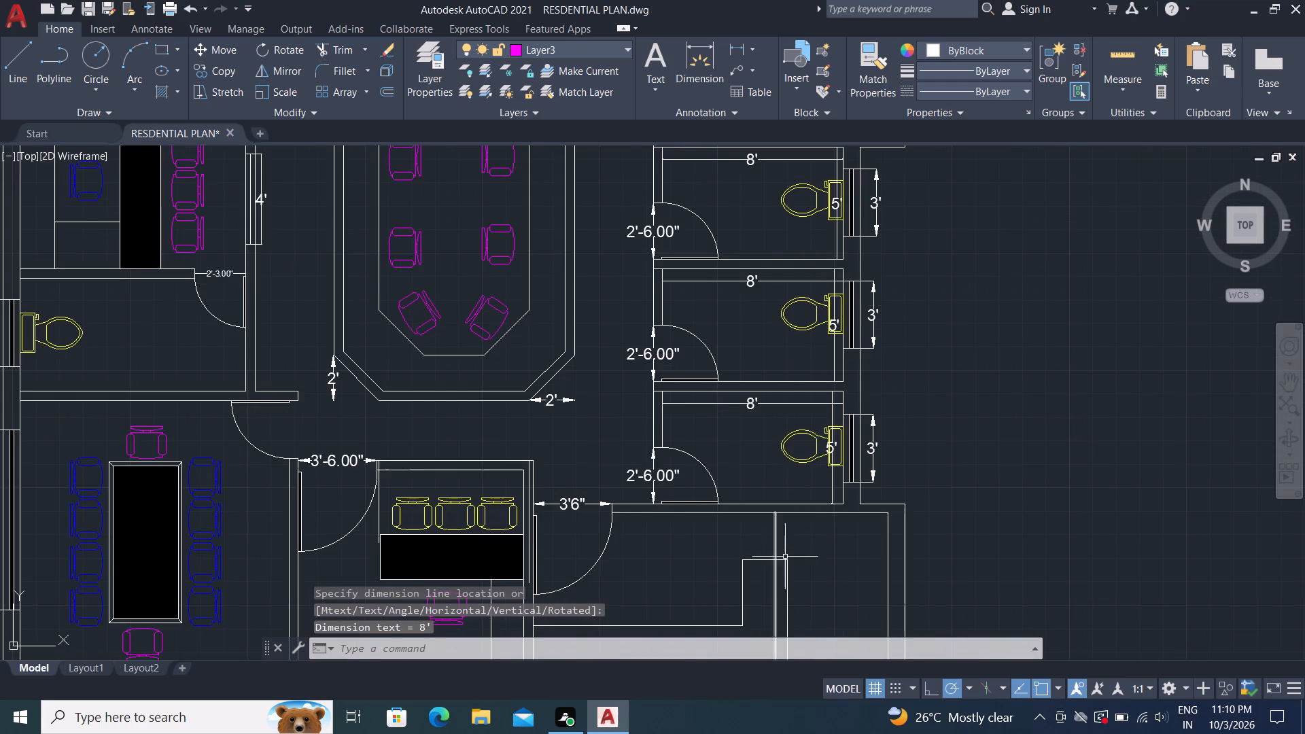
scroll(785, 557, down, 1)
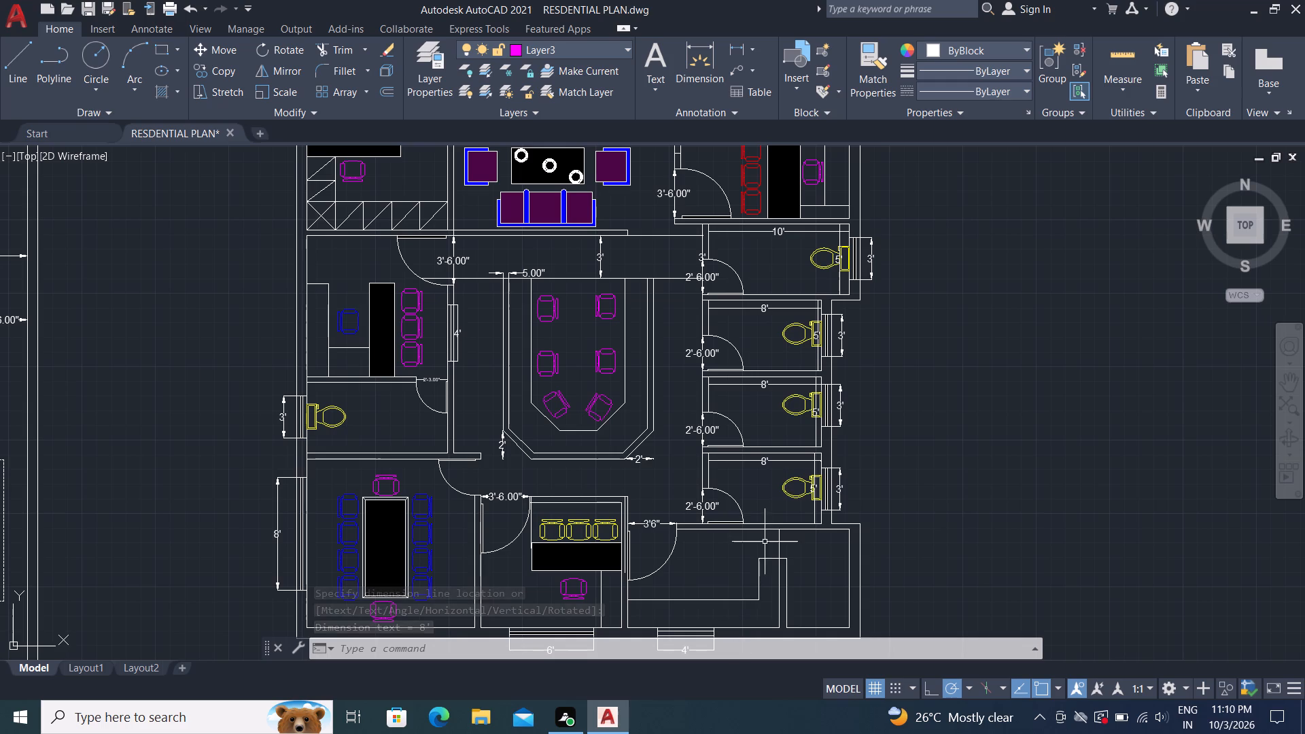
scroll(804, 457, down, 1)
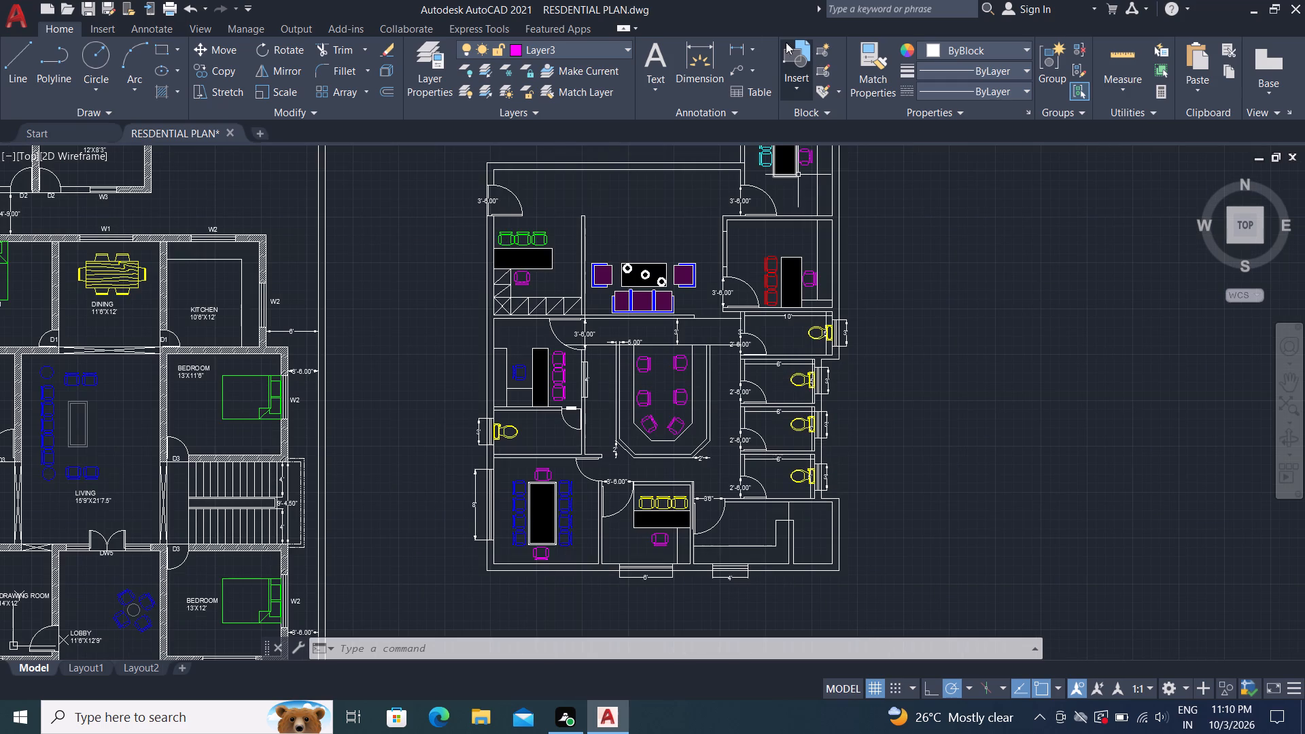
click(739, 40)
scroll(701, 572, up, 3)
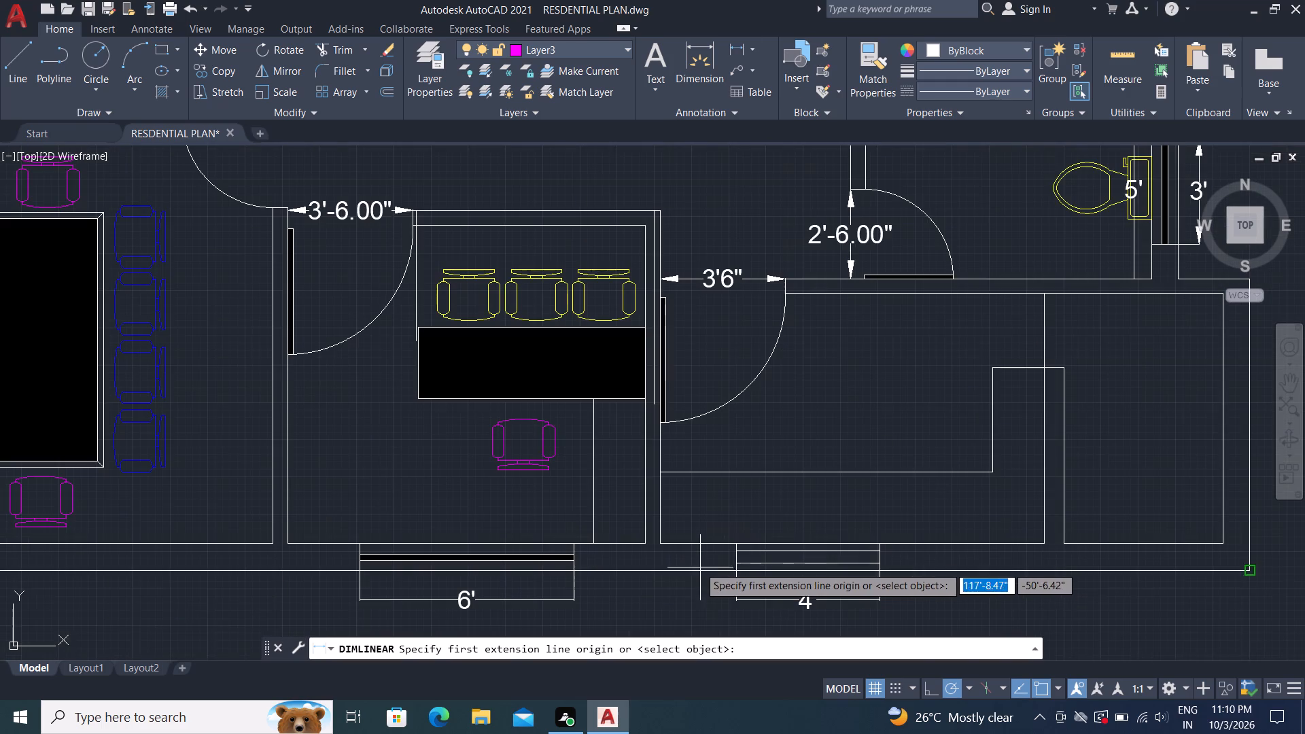
click(663, 542)
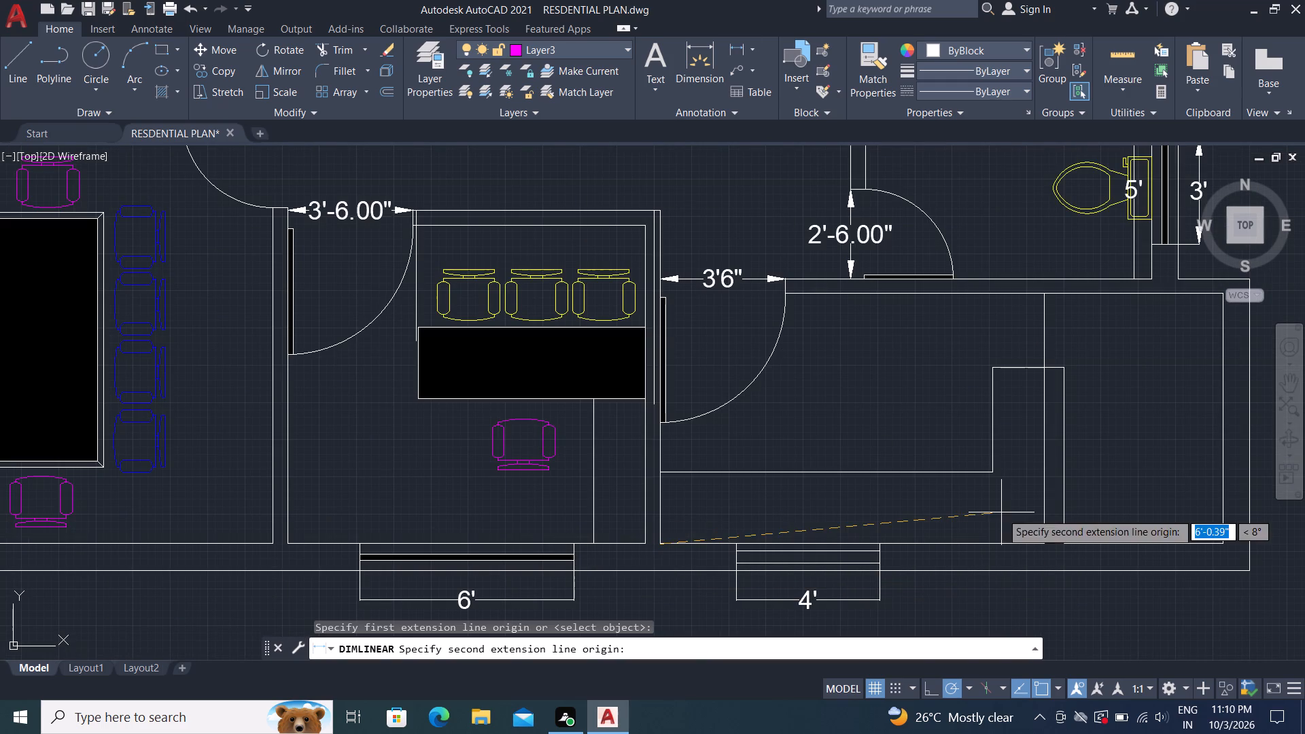
click(1223, 542)
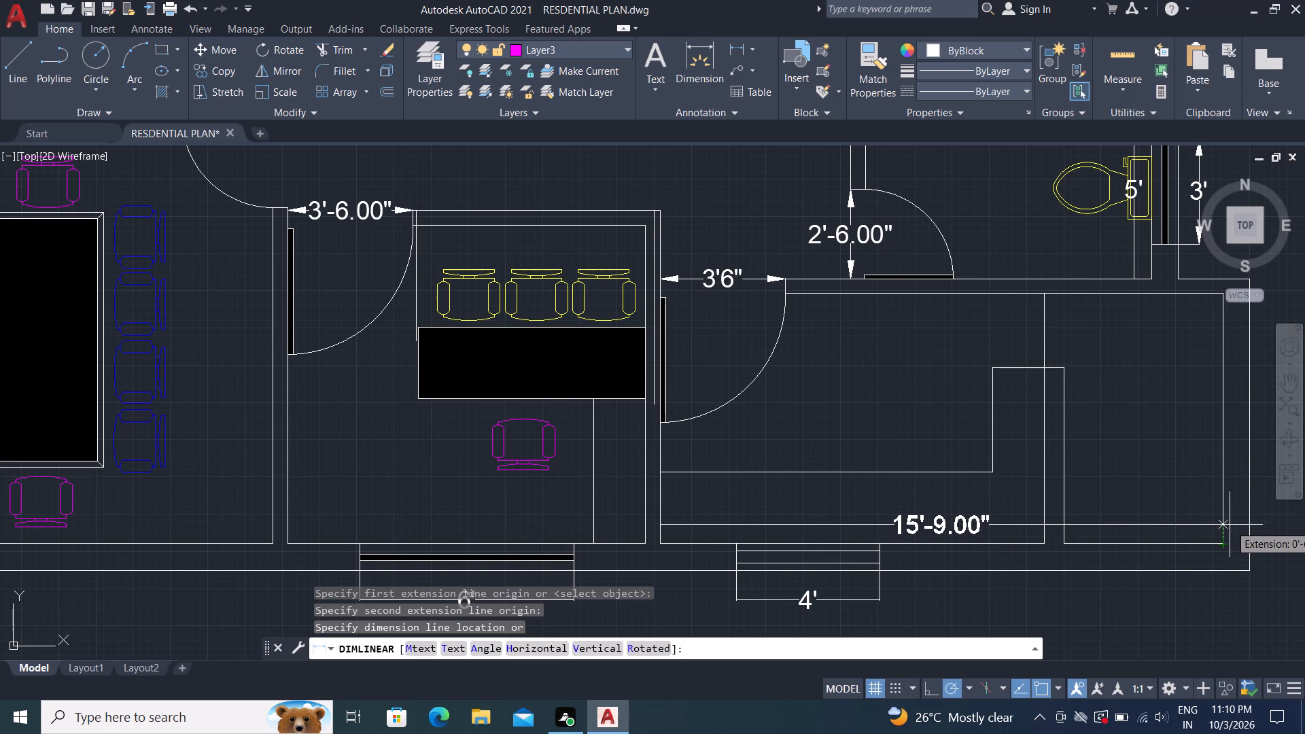
click(1230, 525)
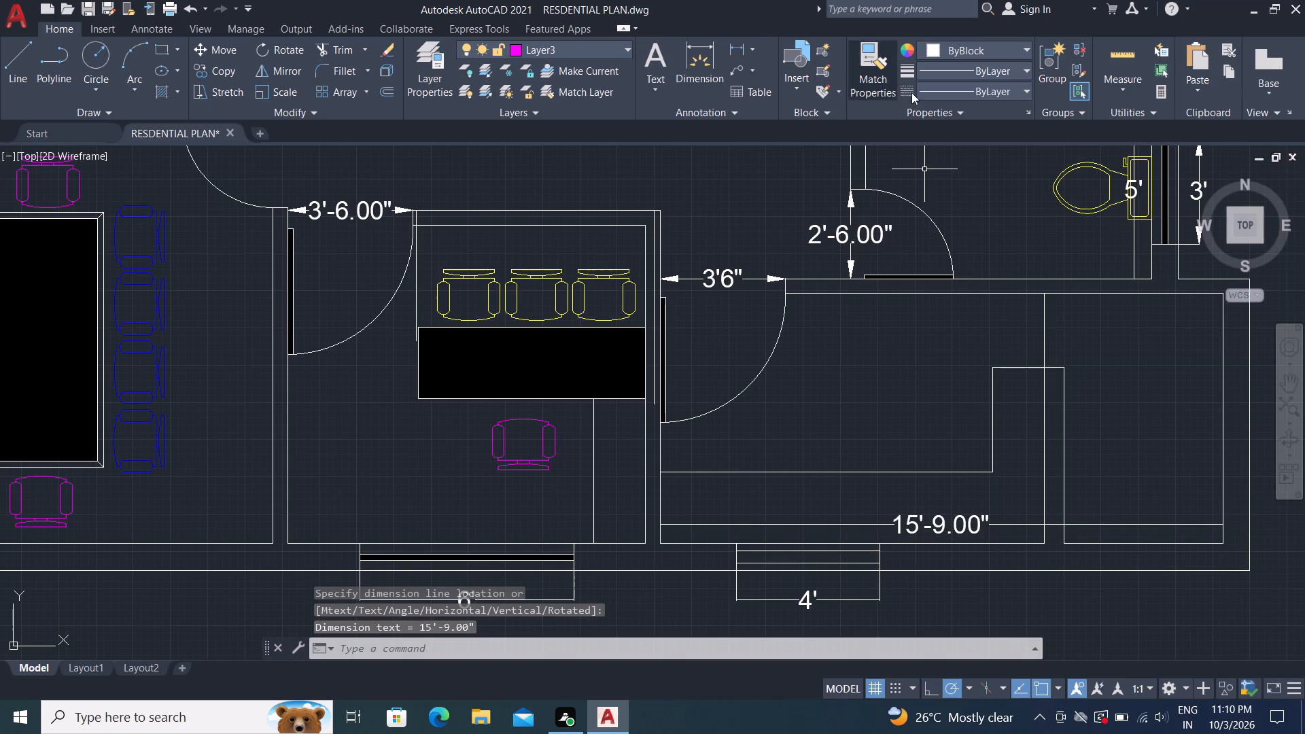
Dimension the south-east counter room's inner depth along the east wall, with the dimension line about 6" inside the room.
key(space)
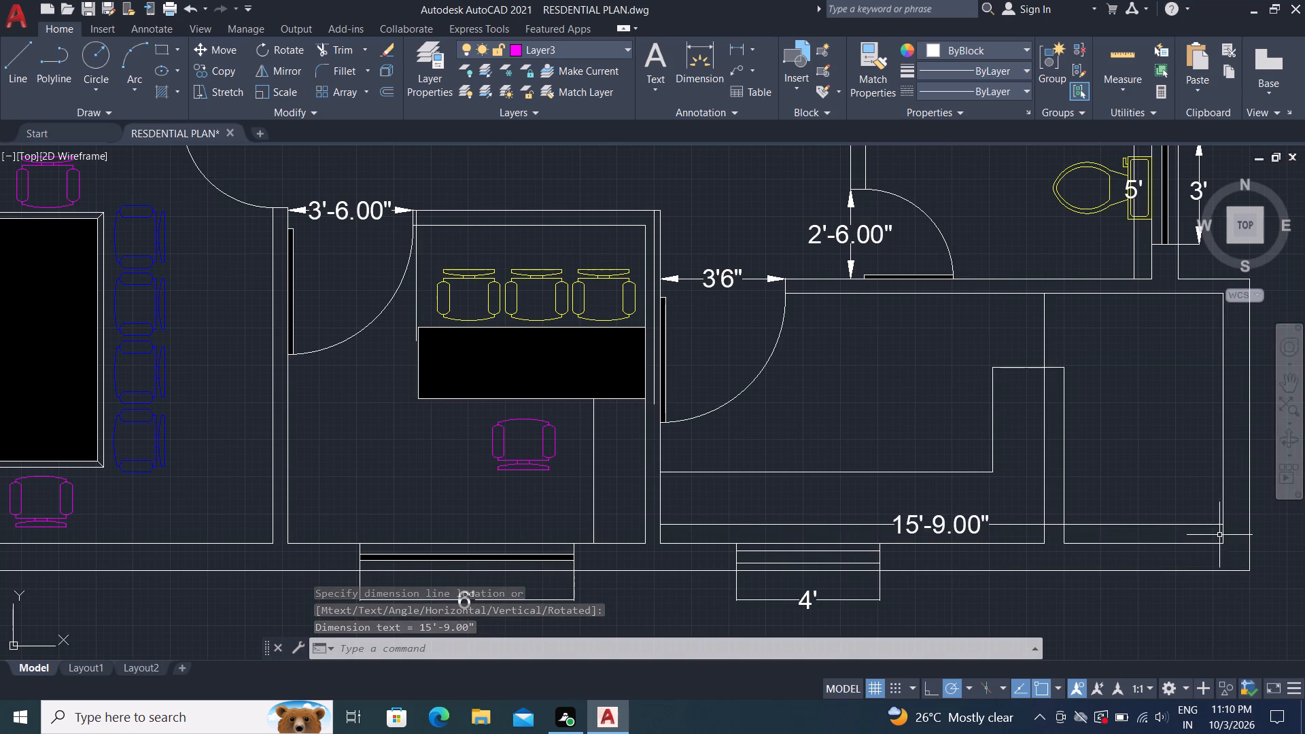
click(1224, 540)
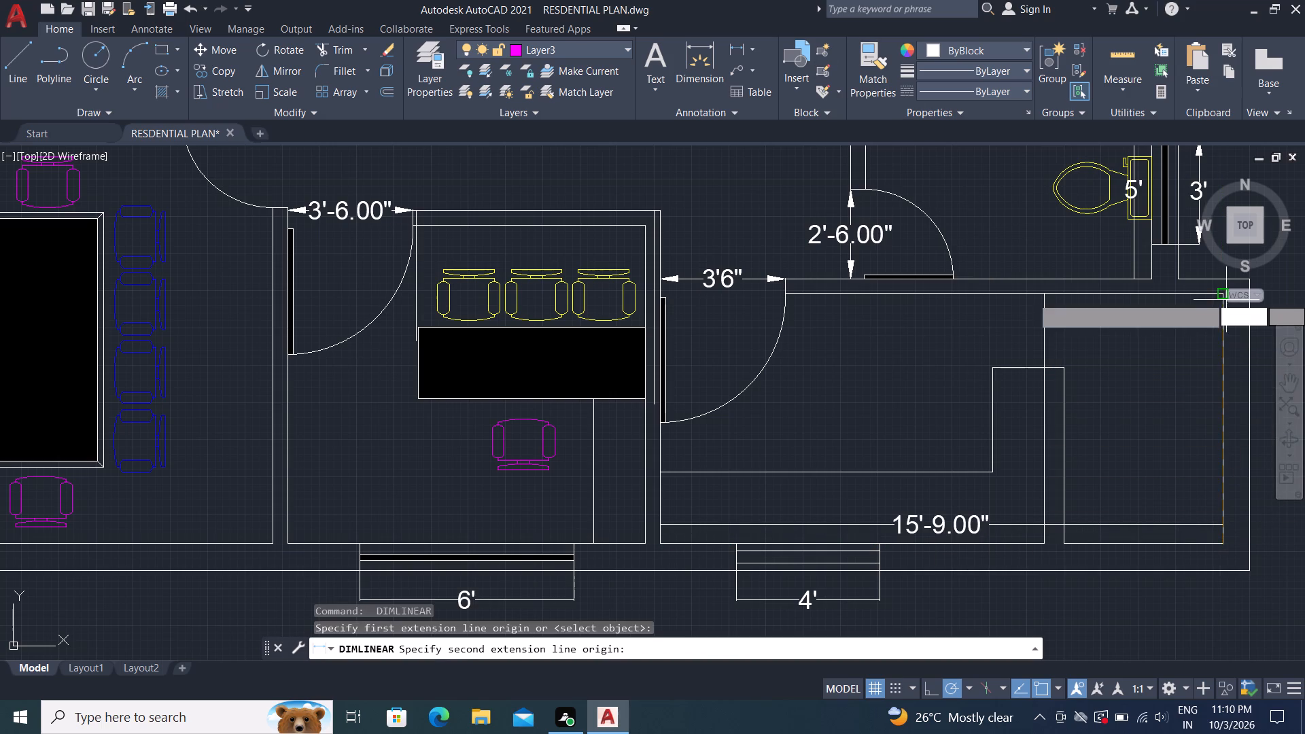
click(1225, 295)
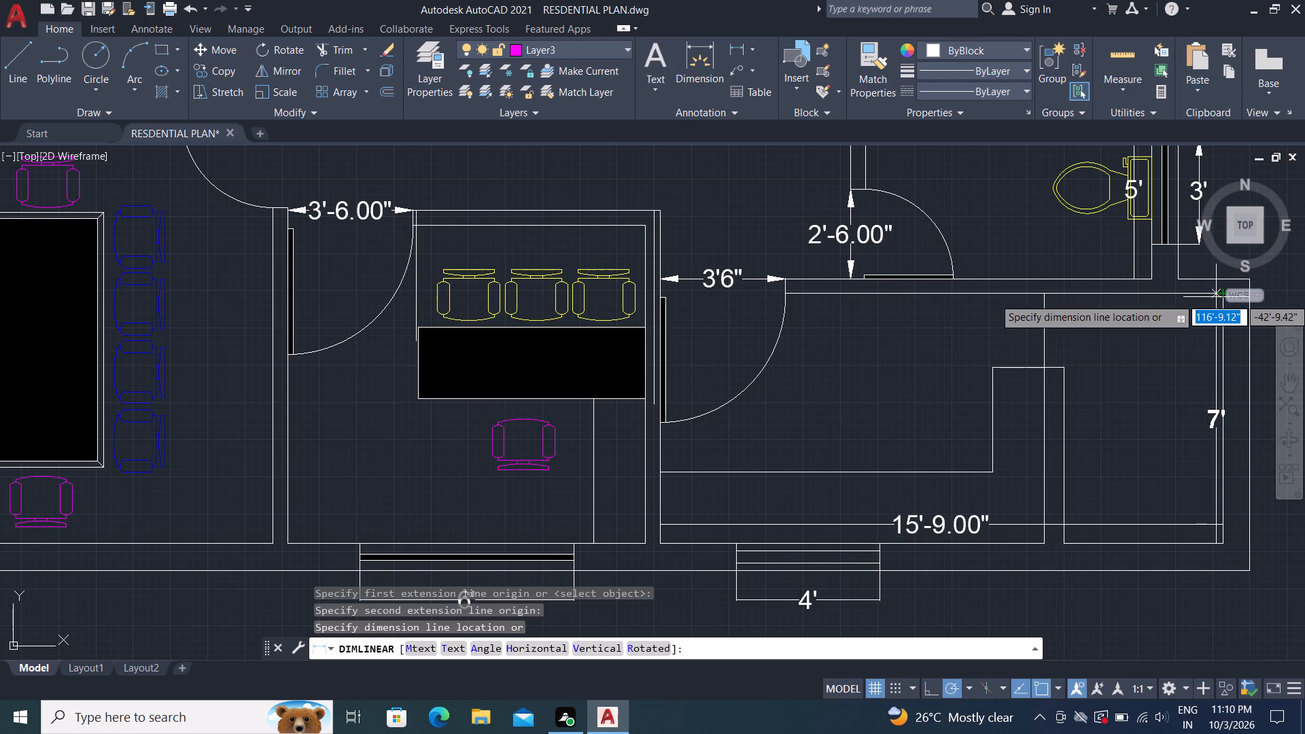
click(1206, 298)
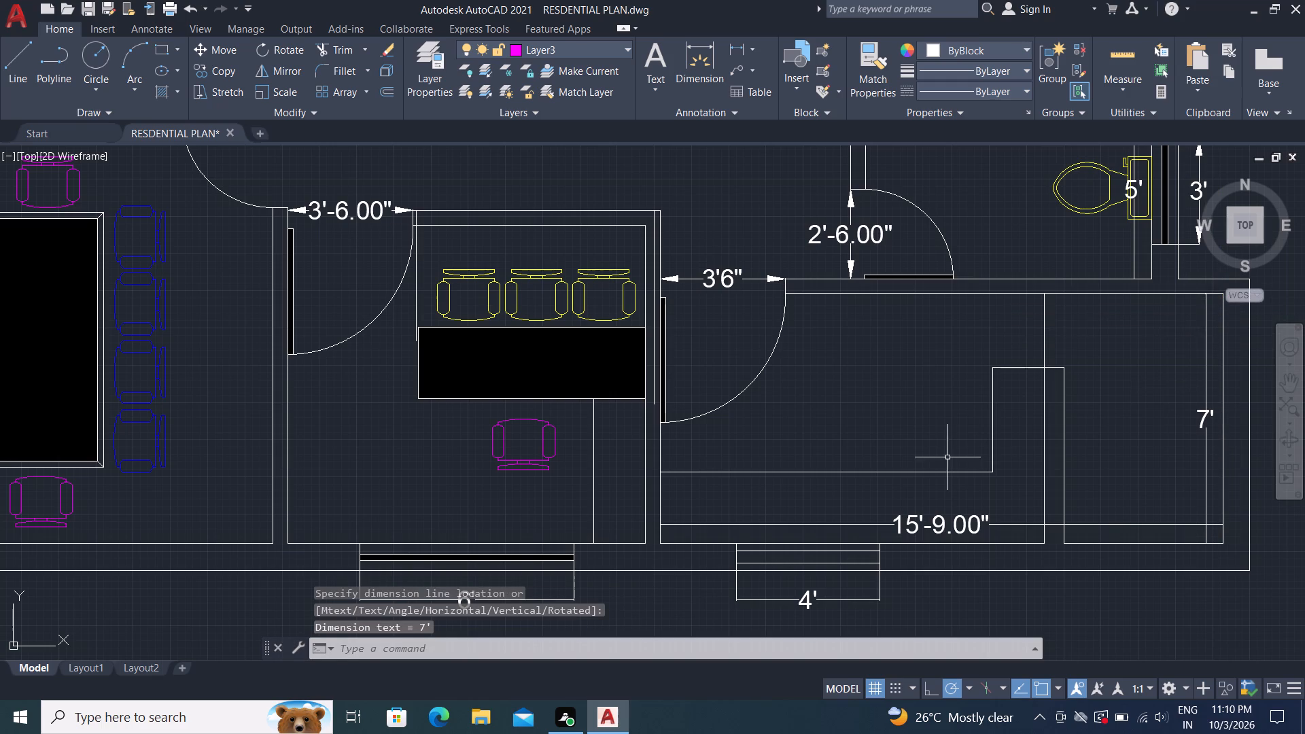
Dimension the inner width of the middle south office along its south wall, with the dimension line about 5" inside.
click(735, 39)
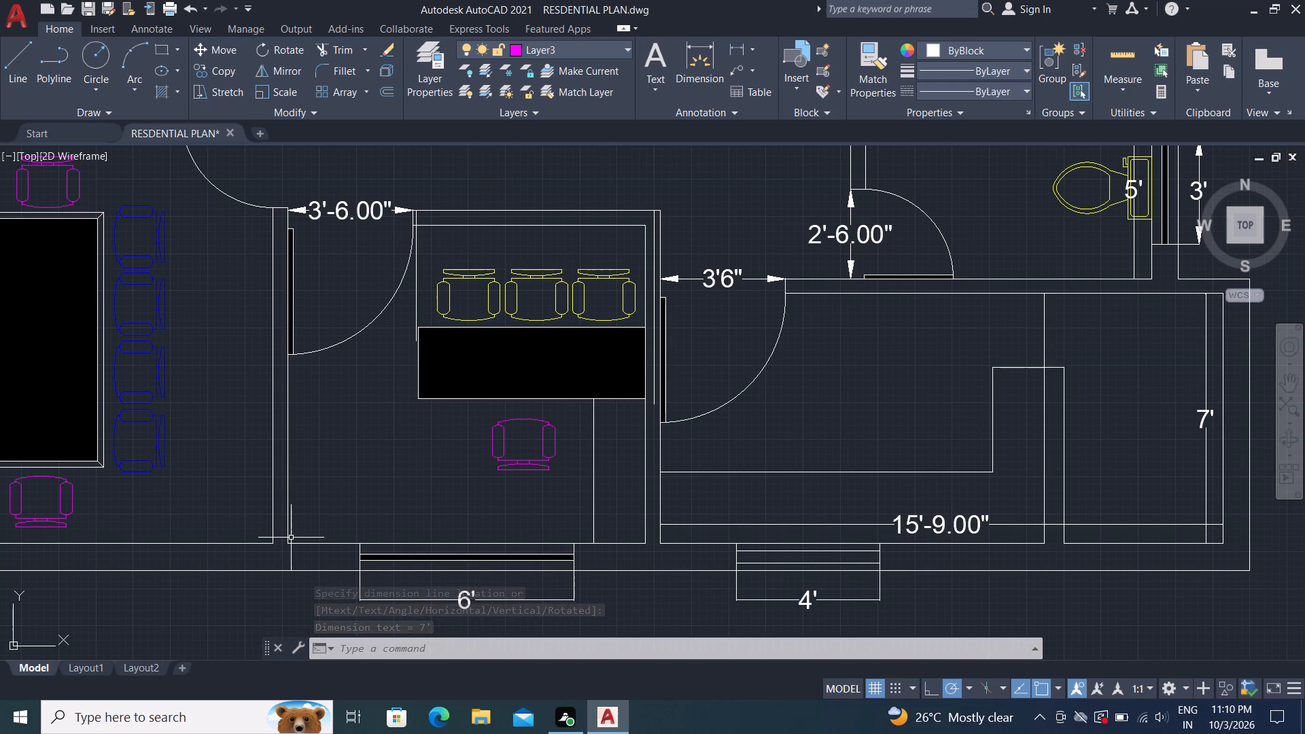
click(735, 46)
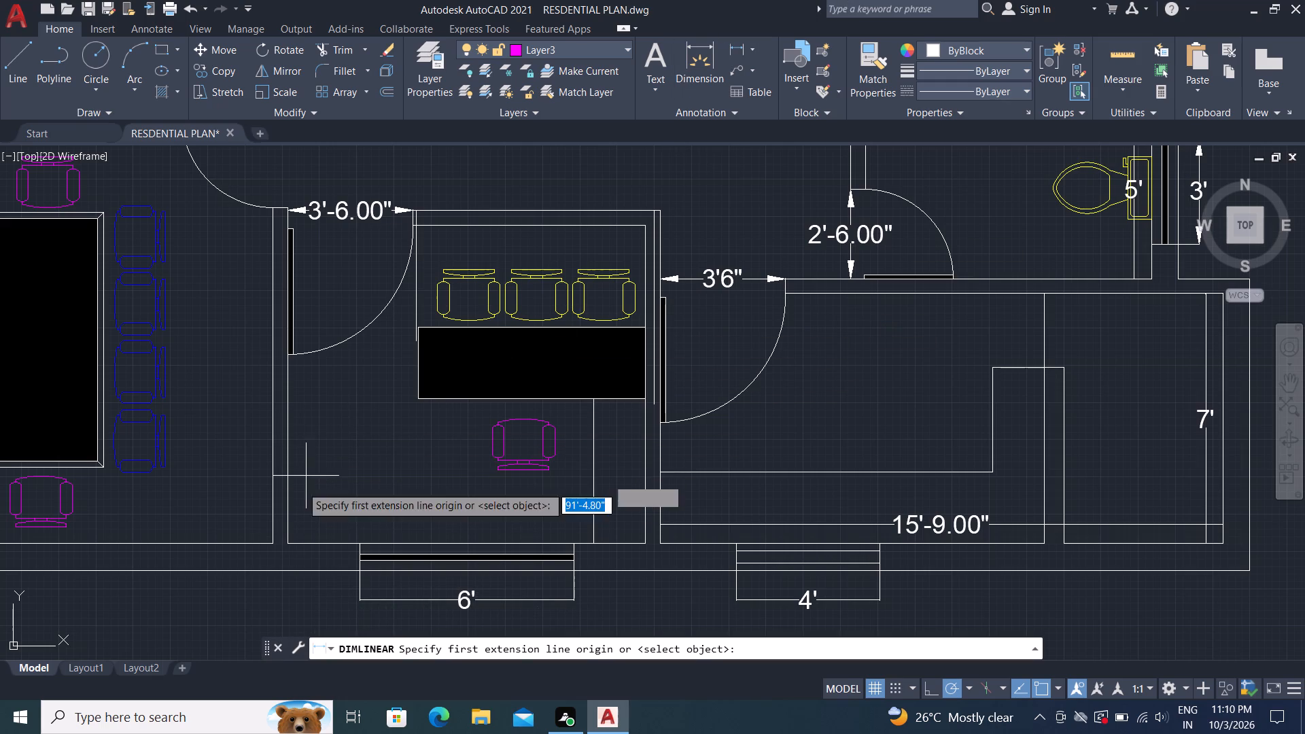
click(291, 540)
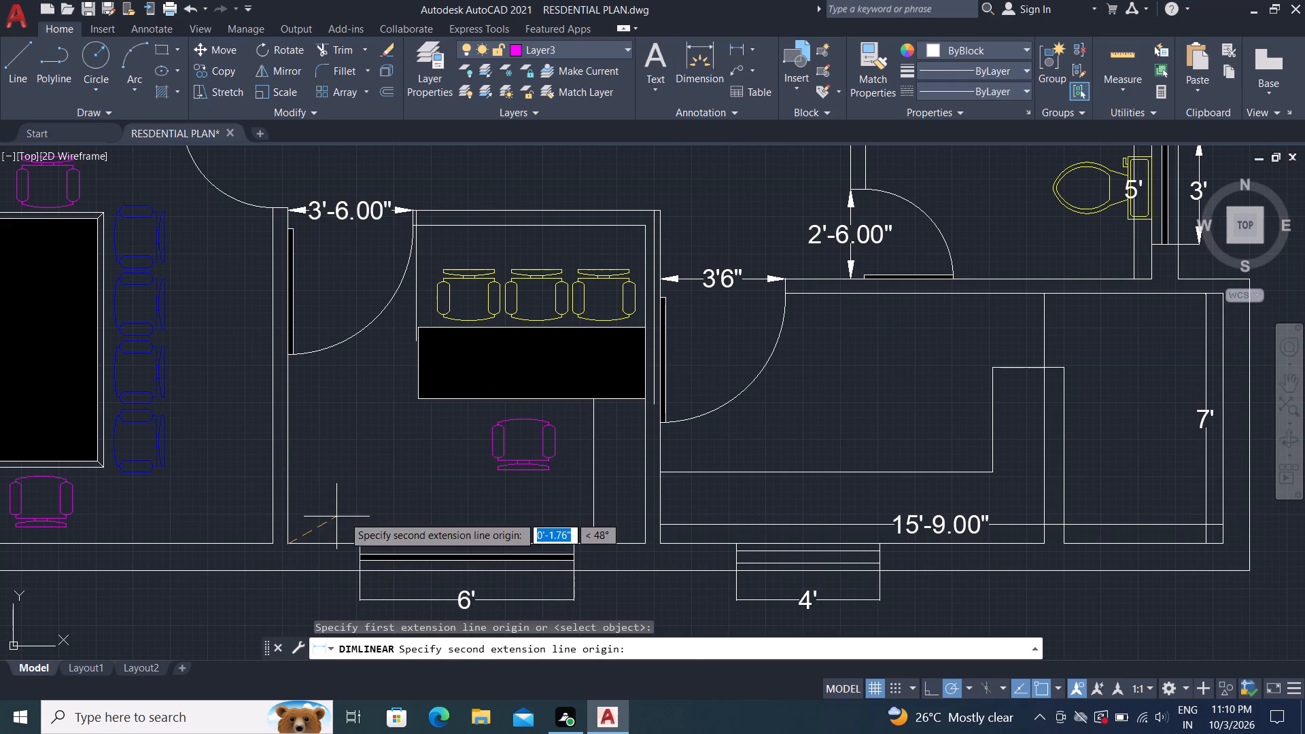
click(650, 548)
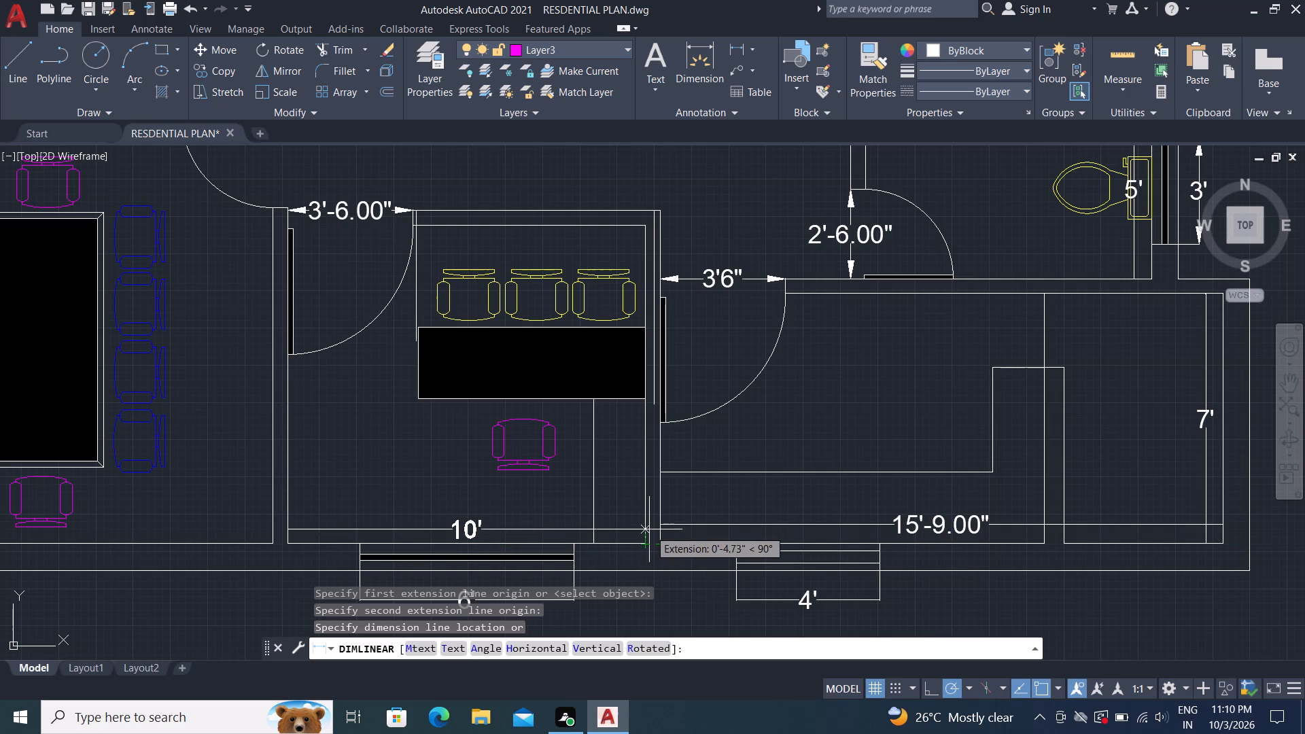
click(649, 528)
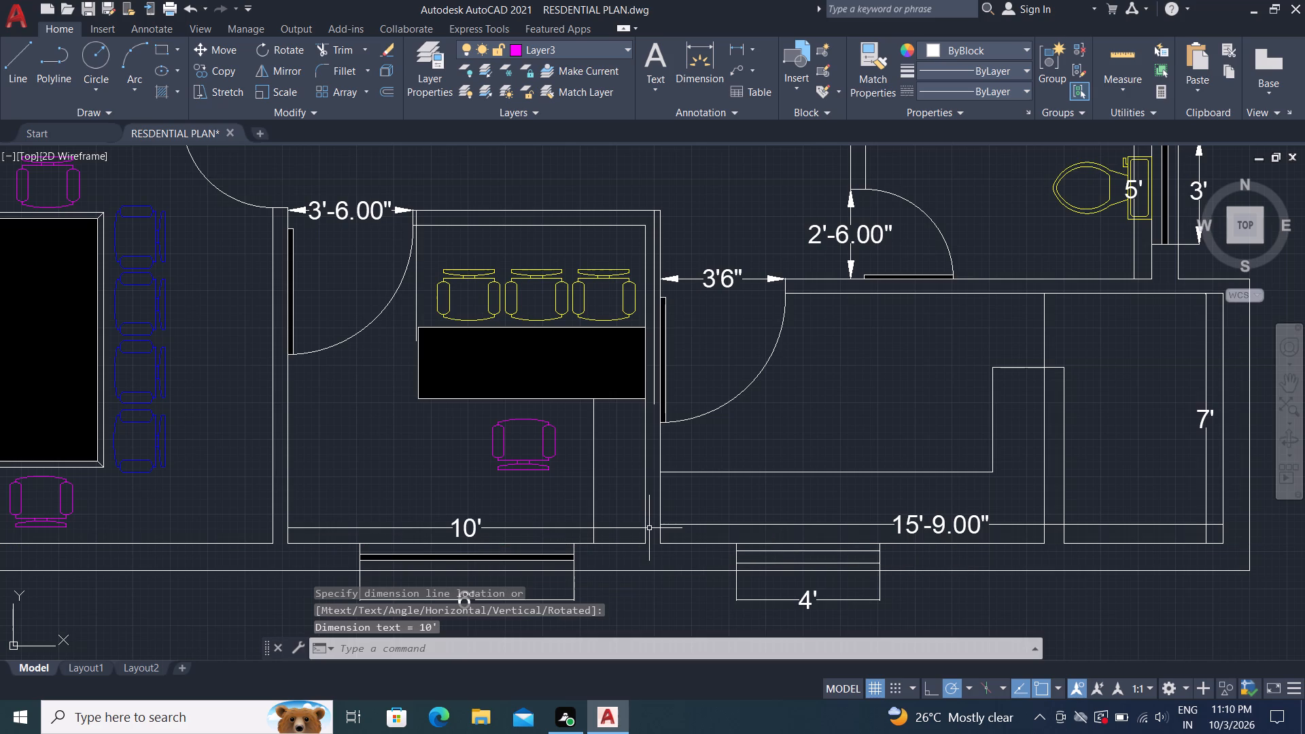
Dimension the middle south office's inner depth at its east wall, placing the dimension line about 1'-10" west of that wall.
key(space)
click(644, 544)
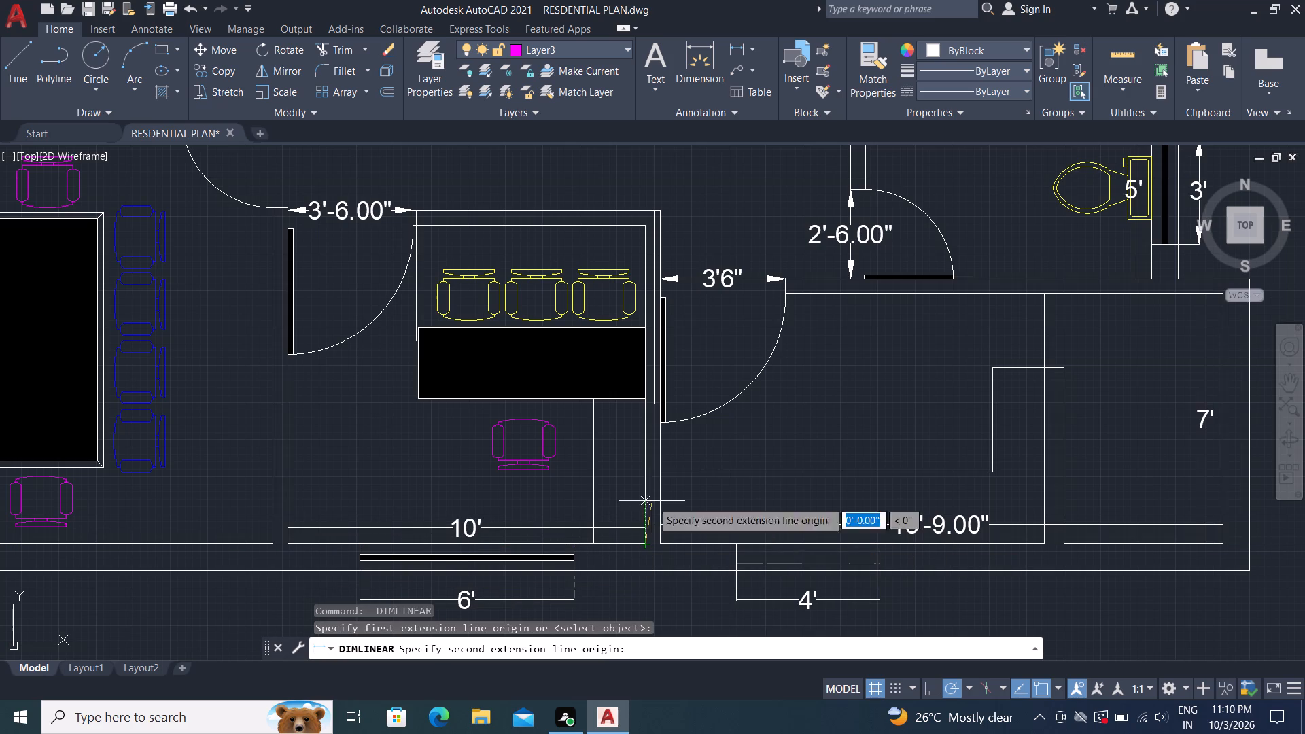
click(644, 223)
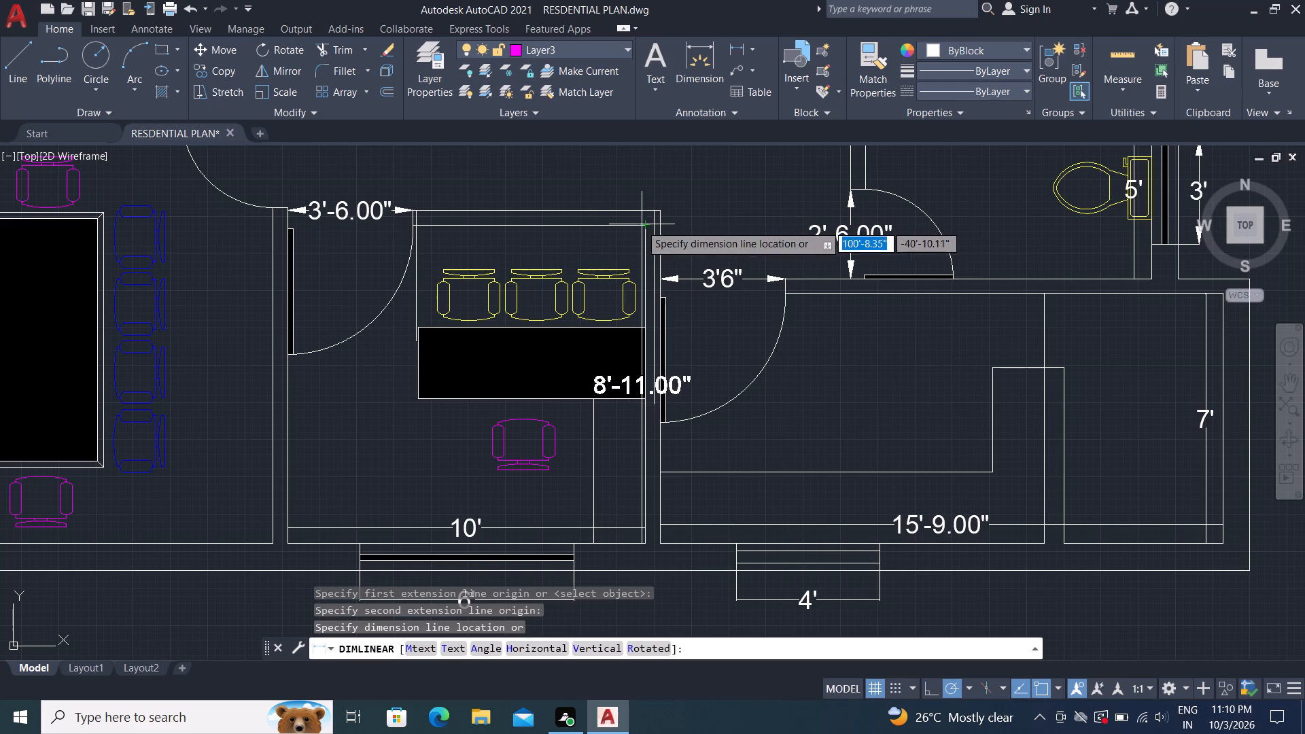
click(580, 229)
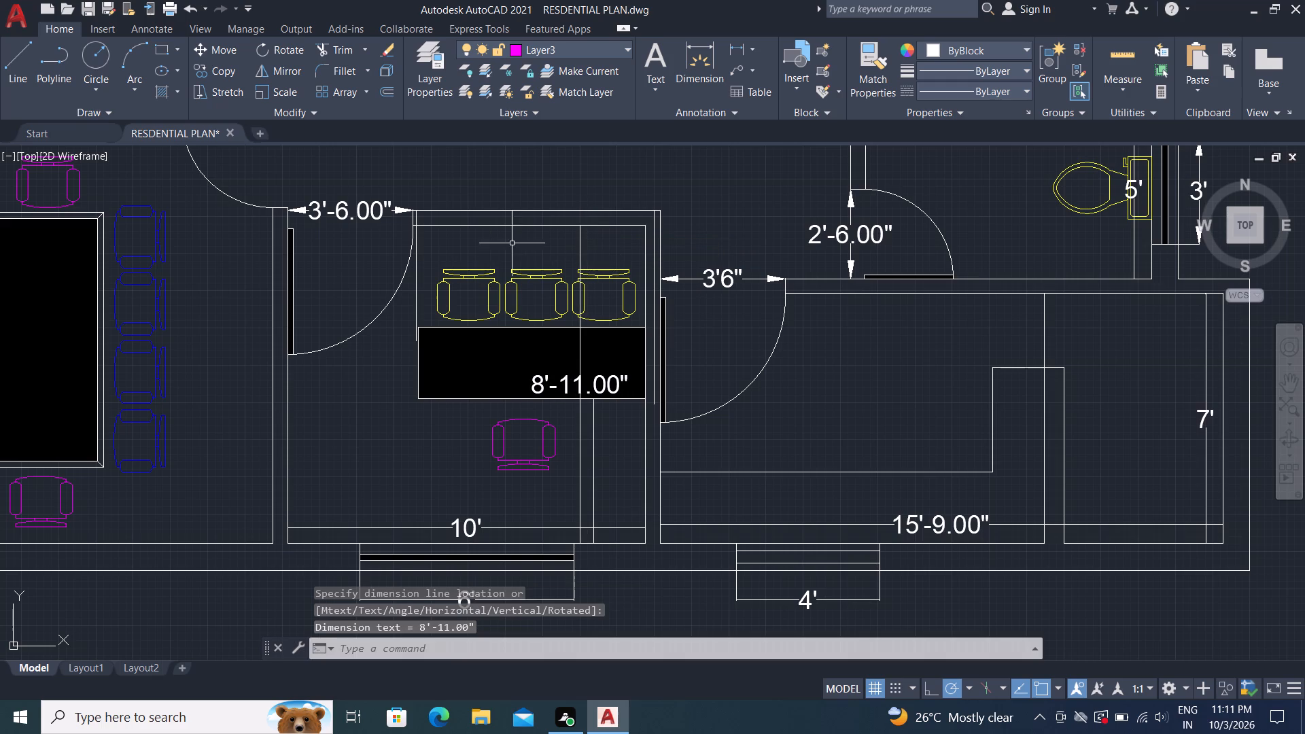
Dimension the south-west meeting room's inner depth along the west wall, with the dimension line about 1' inside the room.
scroll(731, 304, down, 1)
key(space)
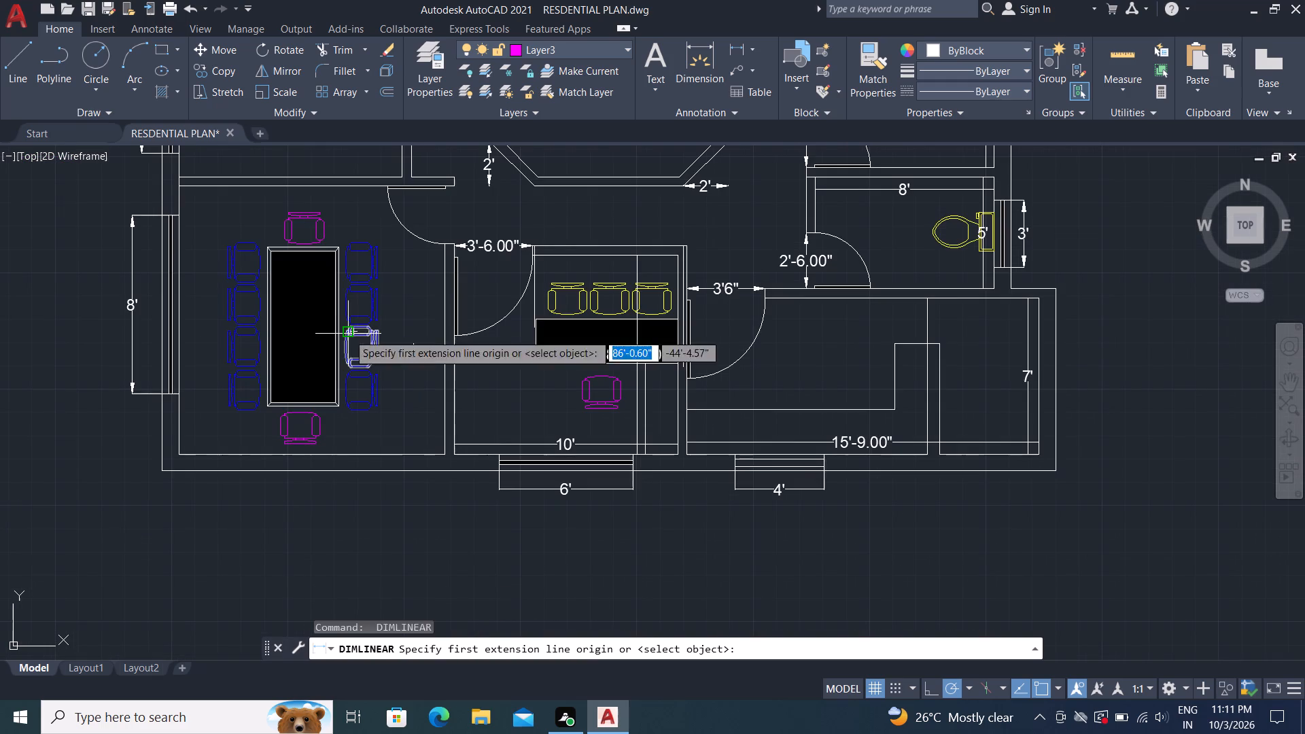
click(180, 186)
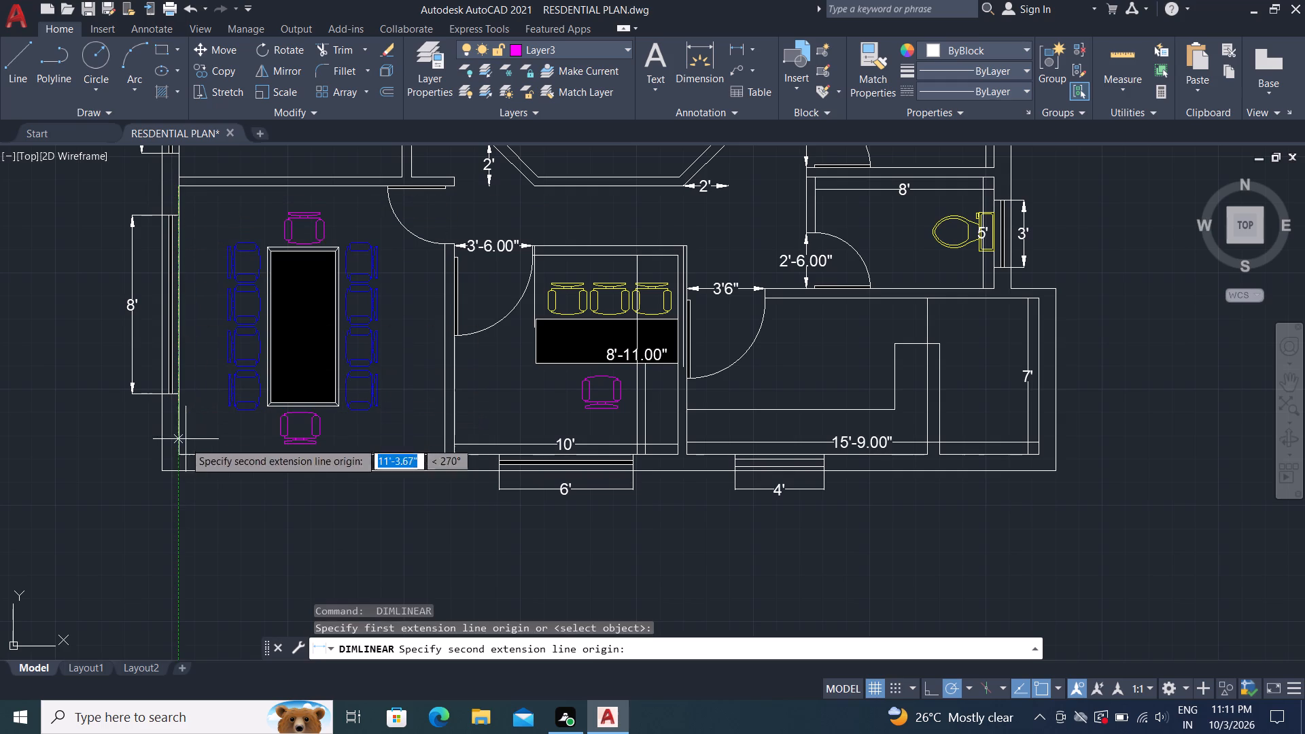
click(174, 454)
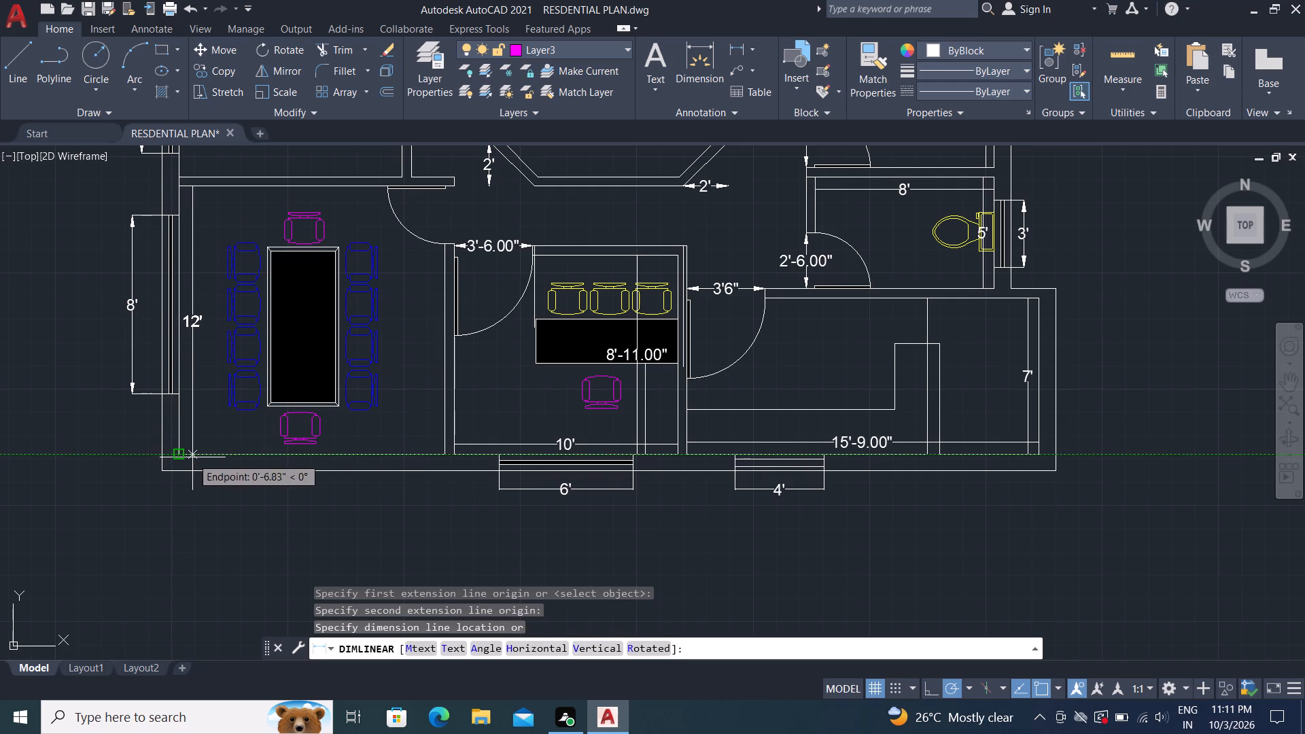
click(203, 457)
scroll(367, 523, down, 1)
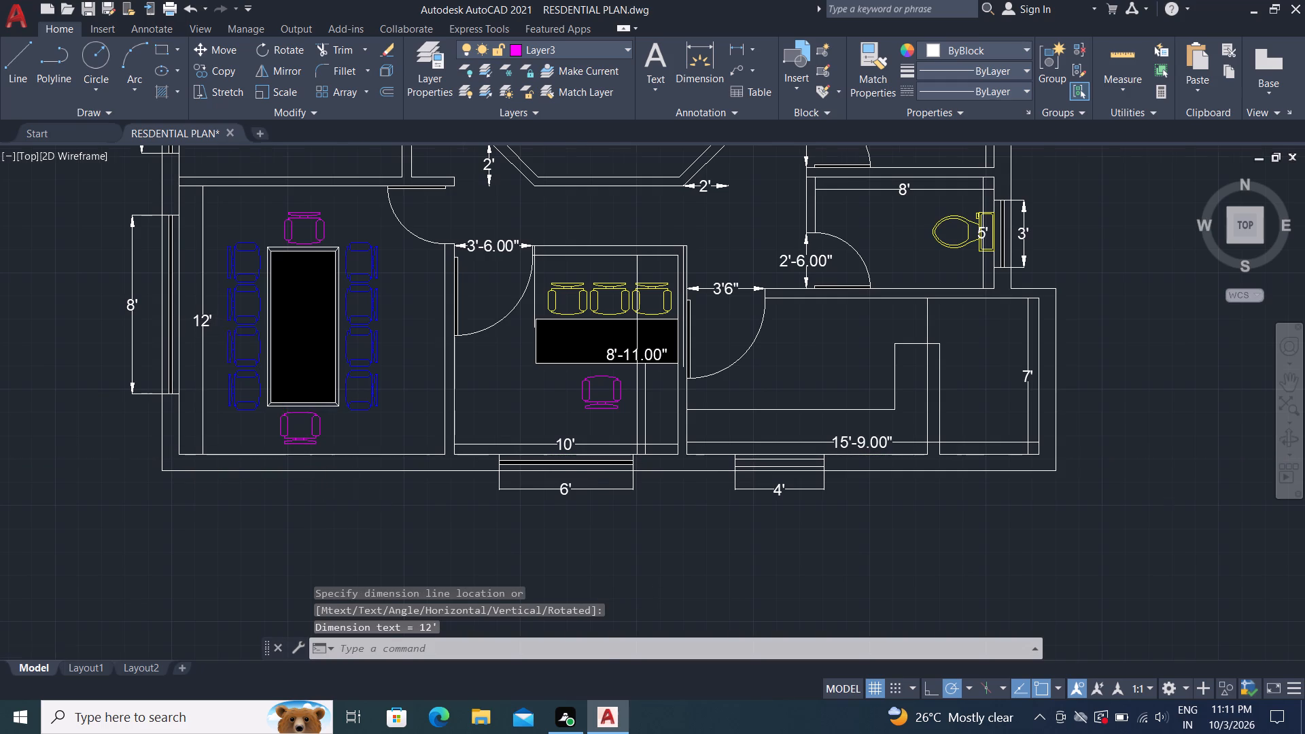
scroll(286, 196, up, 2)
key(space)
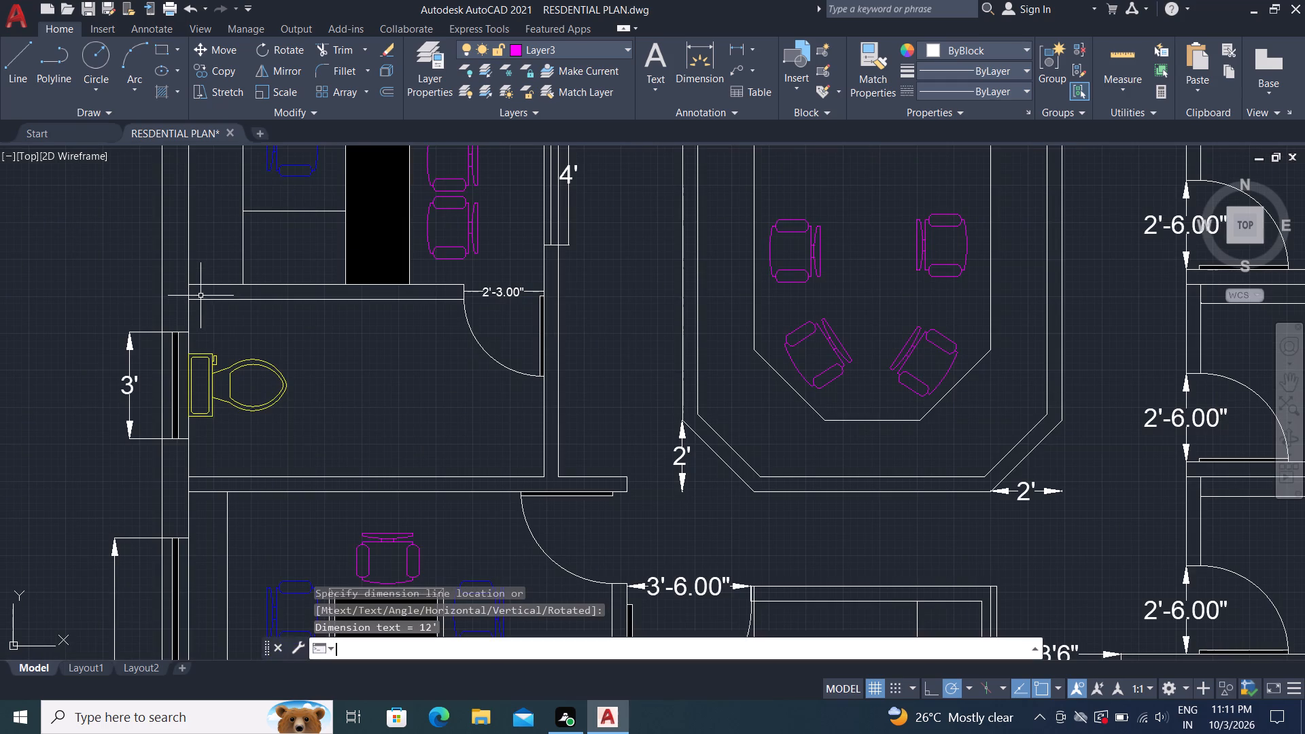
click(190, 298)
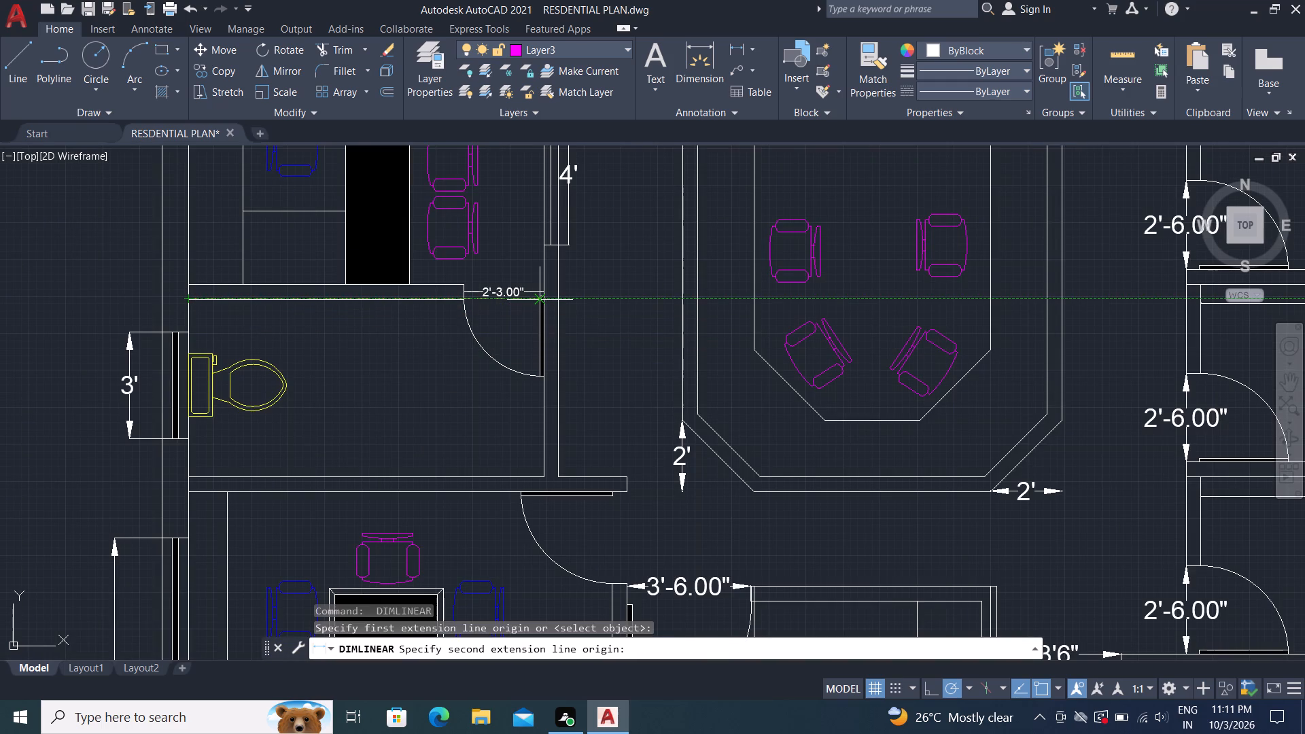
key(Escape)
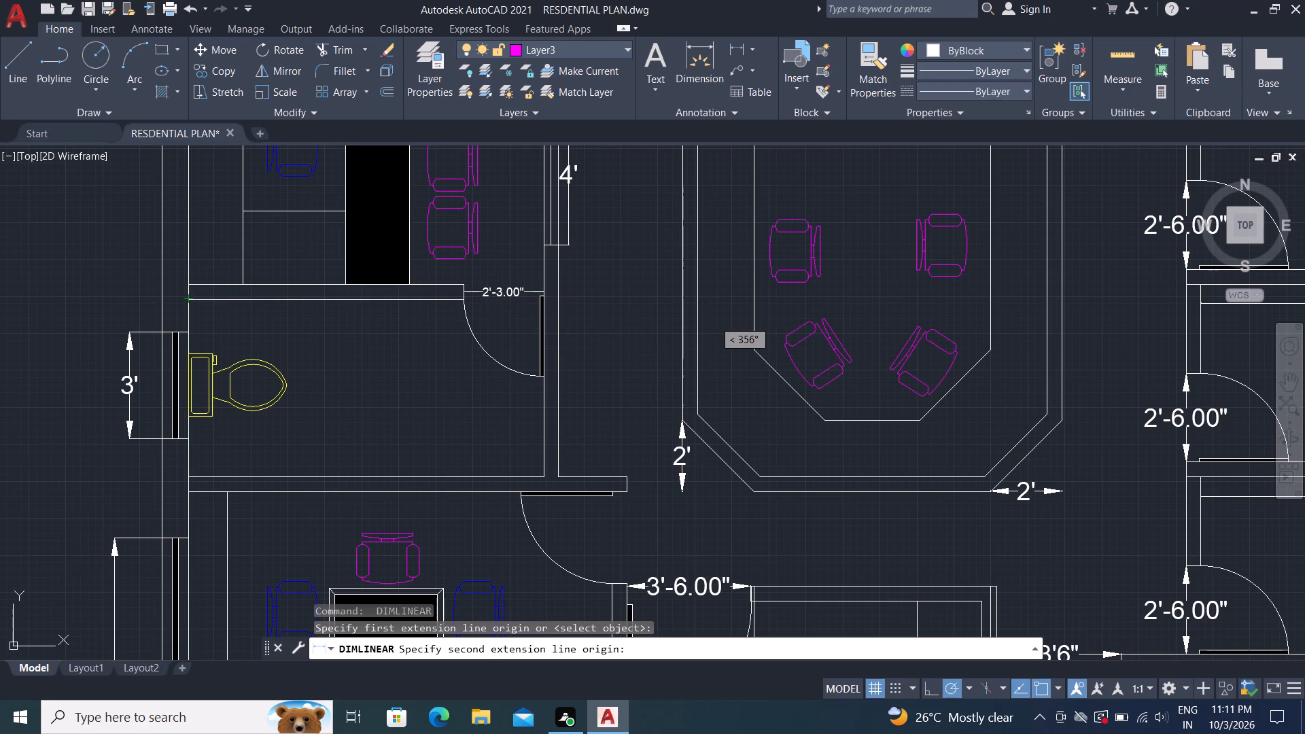
Dimension the west toilet's inner width along its south wall, with the dimension line about 7" inside the room.
key(space)
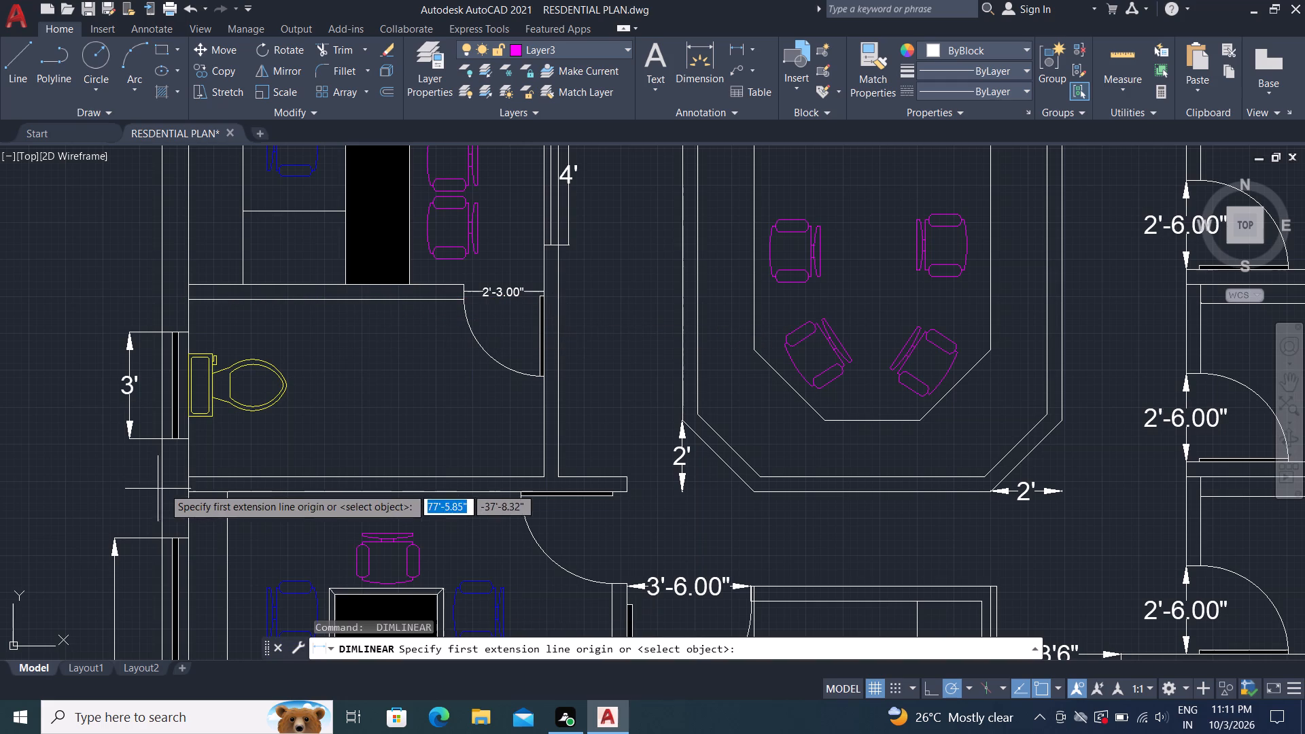
click(187, 477)
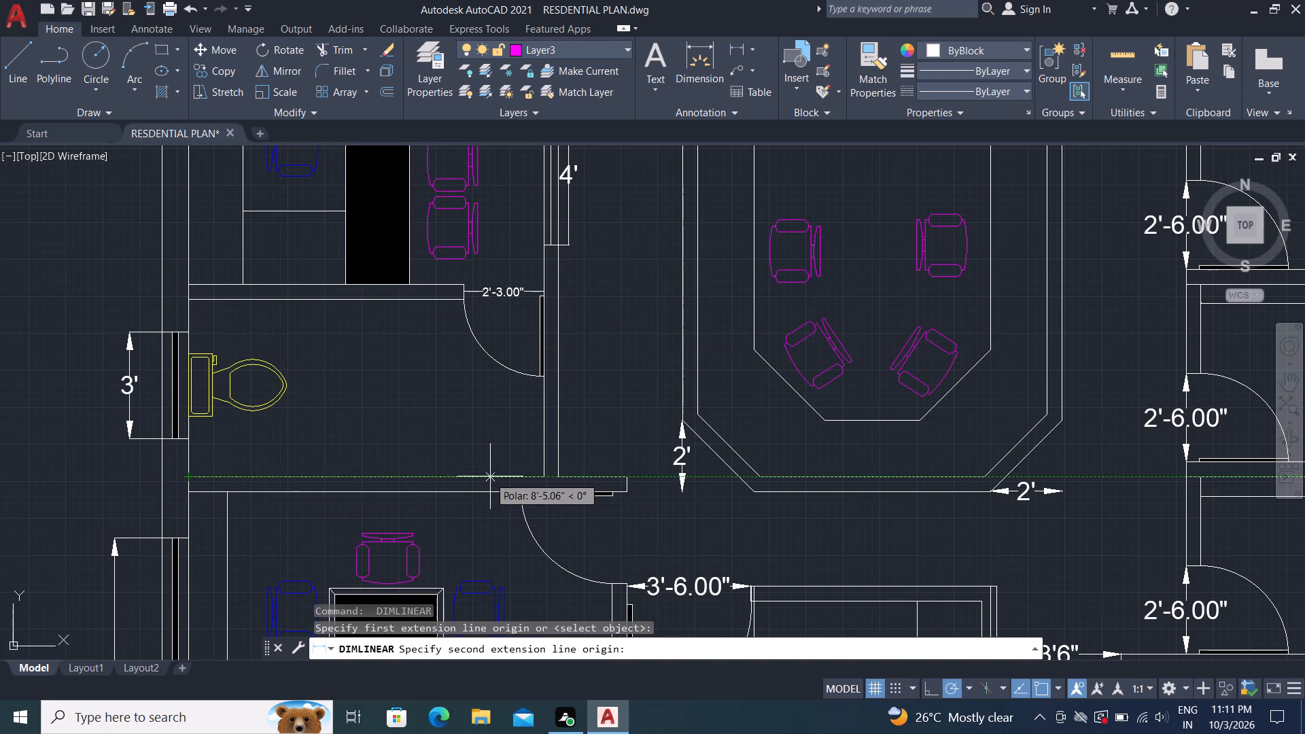
click(542, 479)
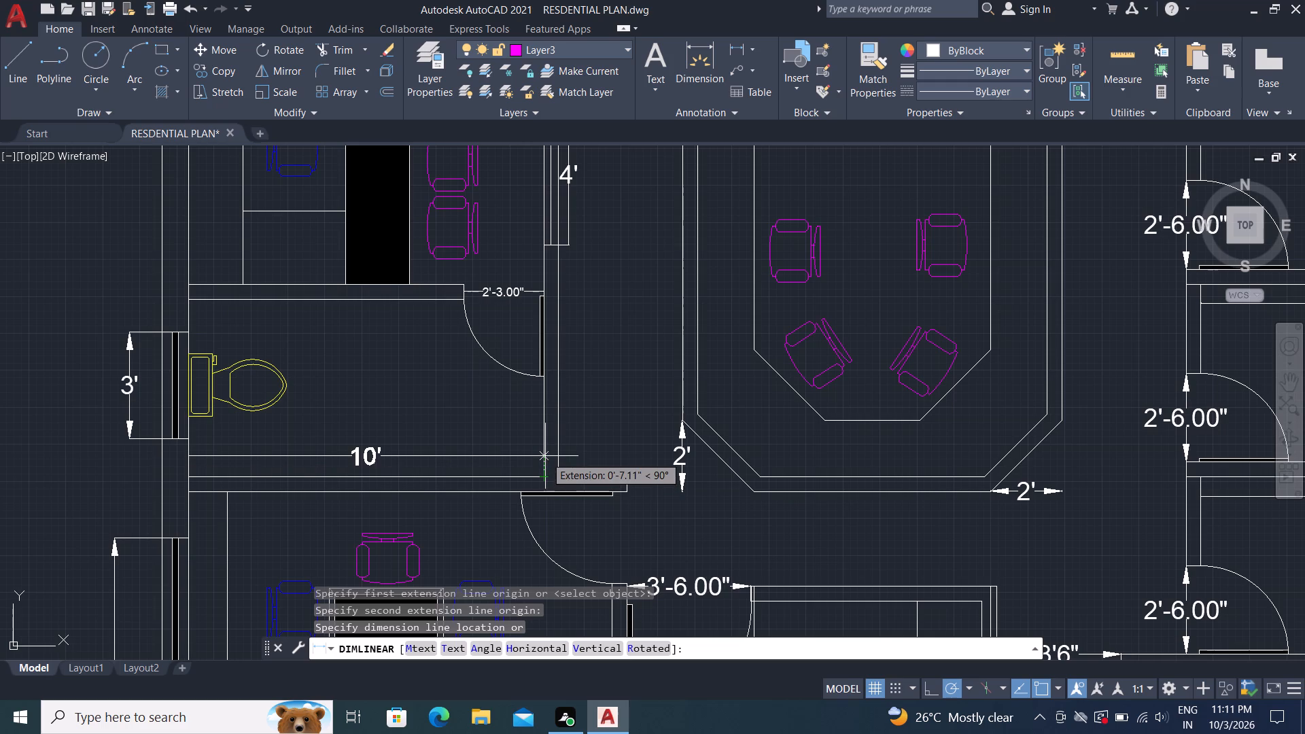
click(545, 456)
Dimension the west toilet's inner depth along the west wall, with the dimension line about 5" inside the room.
key(space)
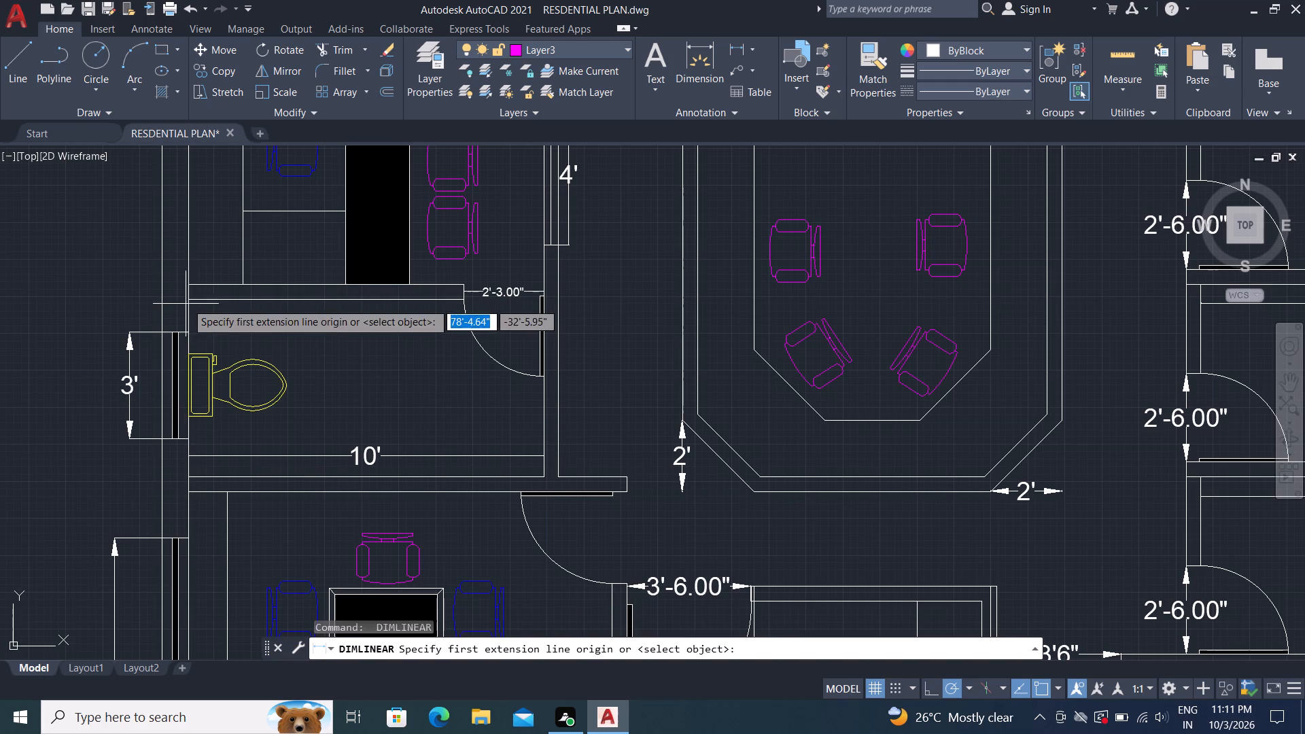
click(186, 300)
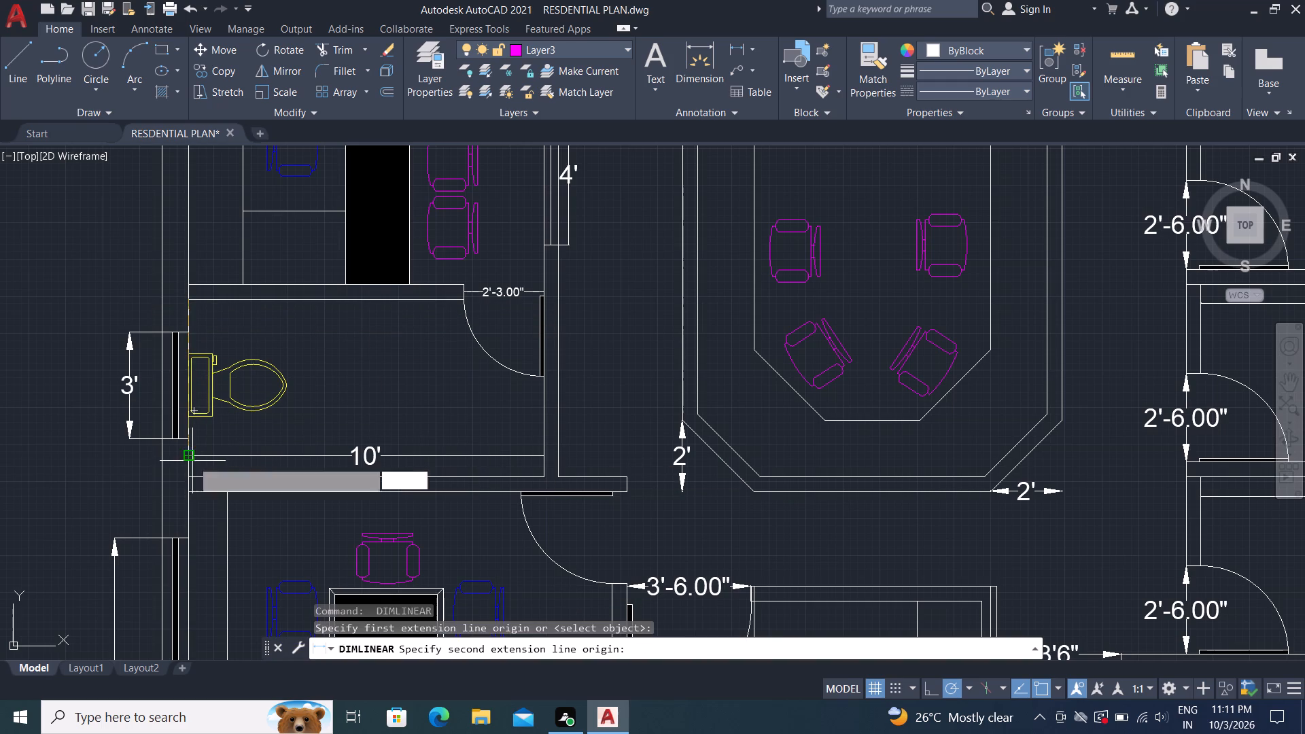
click(188, 473)
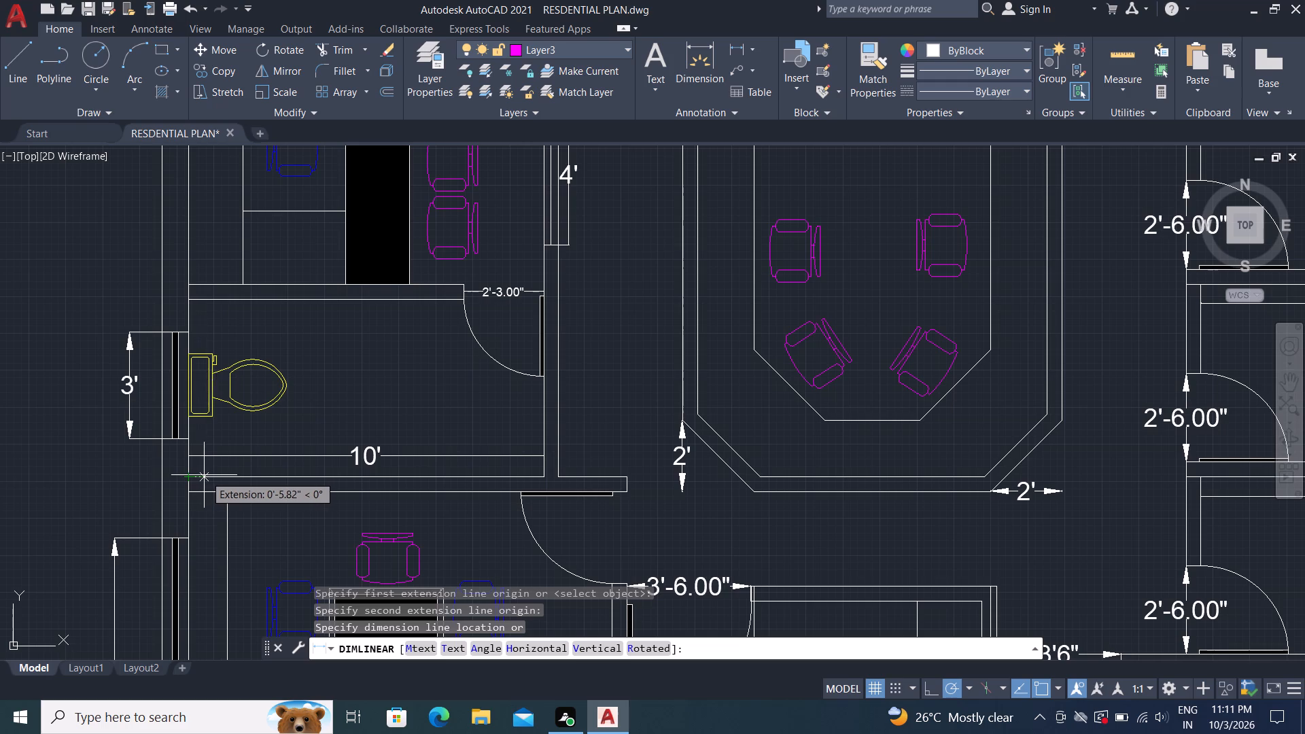
click(203, 474)
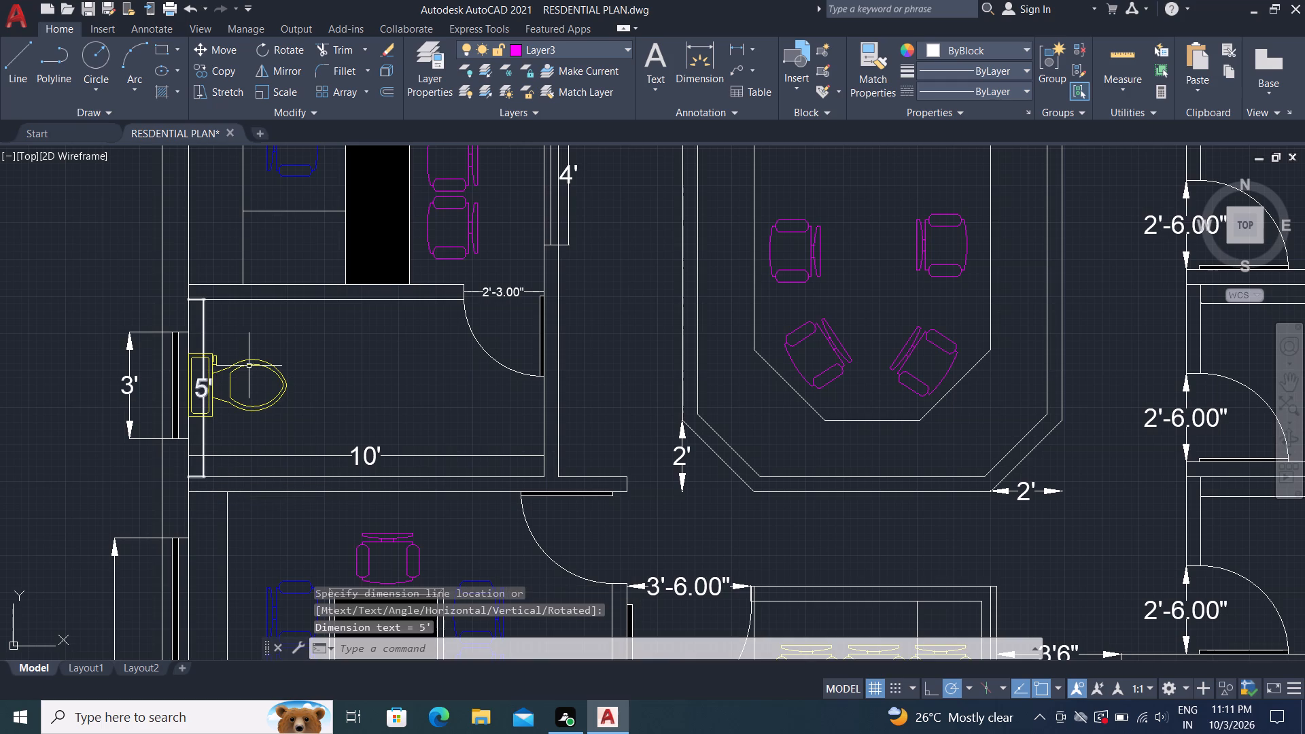
Dimension the inner width of the office north of the west toilet along its south wall, with the dimension line about 5" inside.
scroll(403, 534, down, 1)
scroll(430, 593, down, 1)
scroll(413, 441, down, 1)
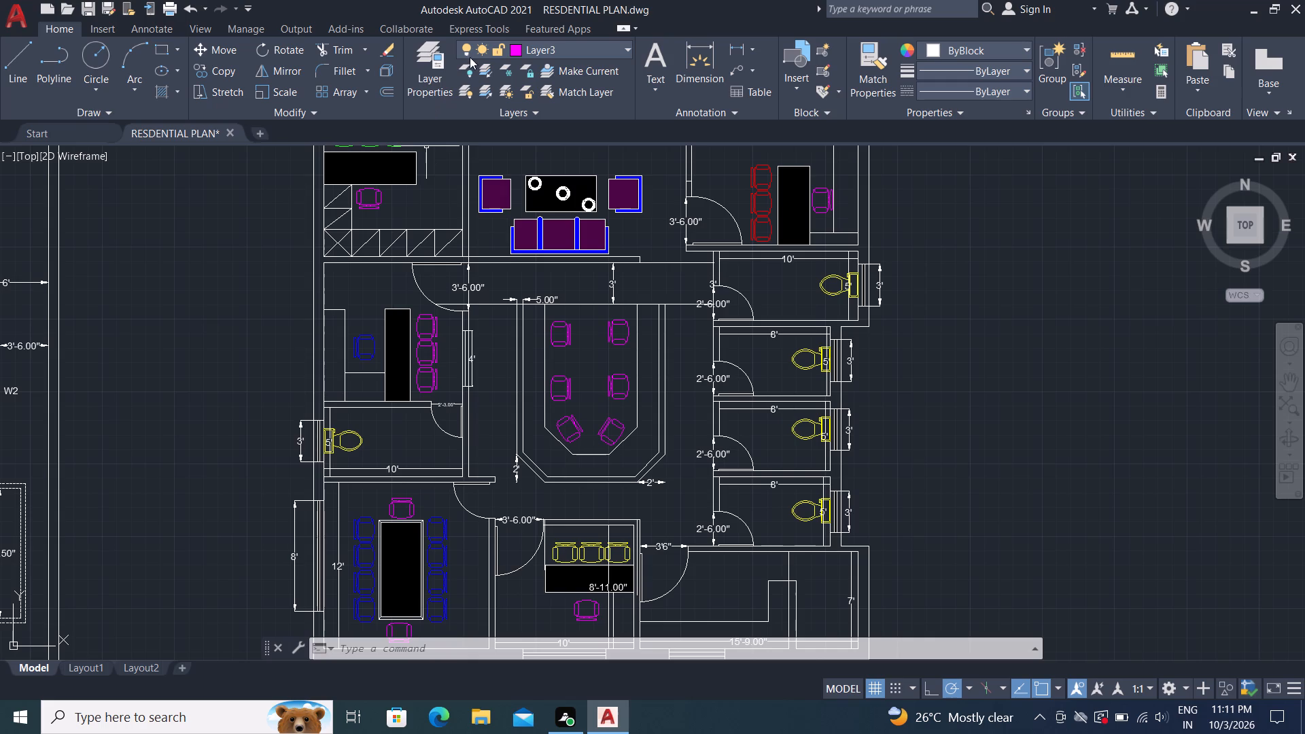
click(733, 44)
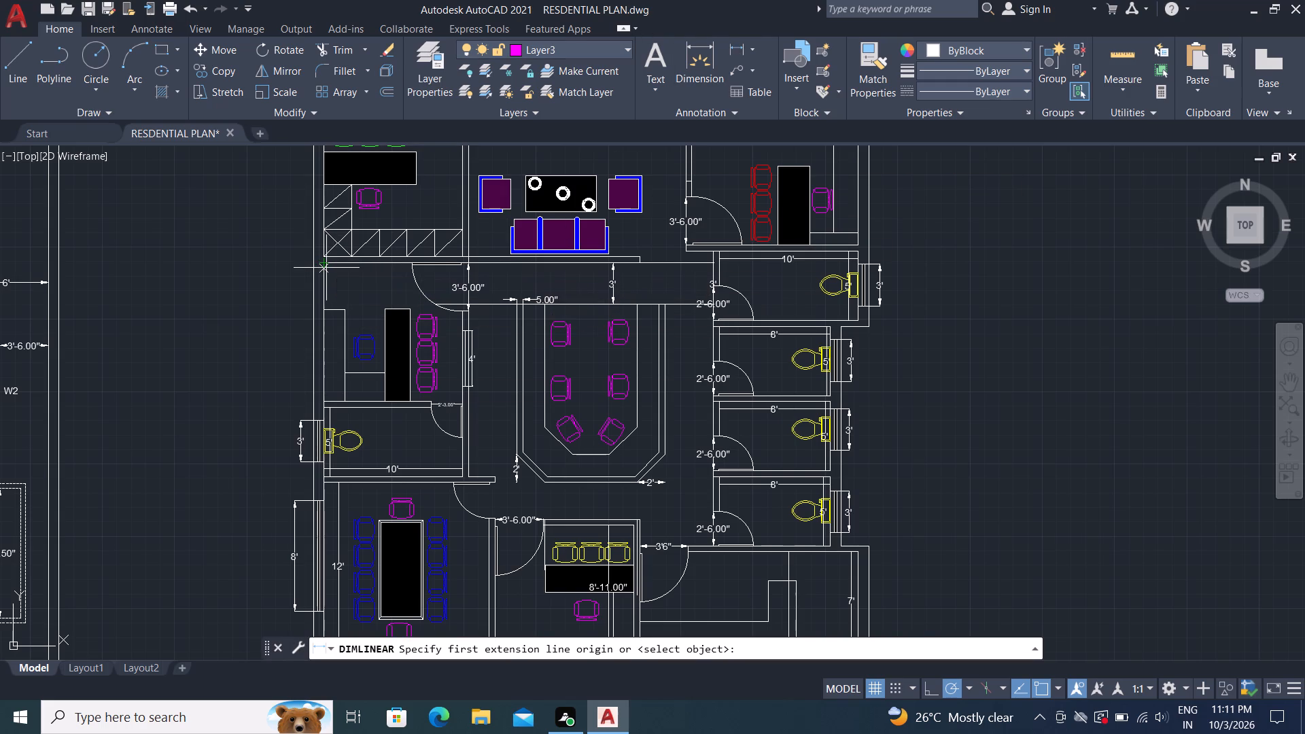
scroll(321, 421, up, 2)
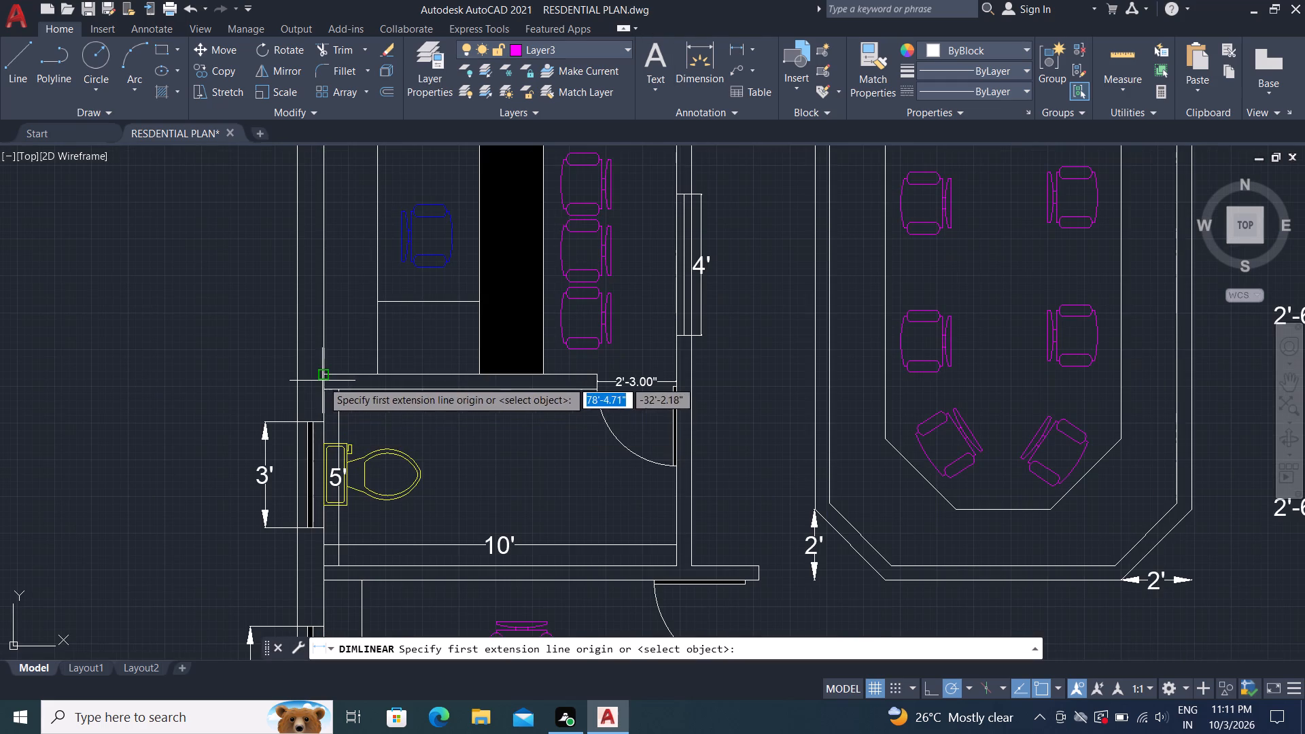
click(324, 372)
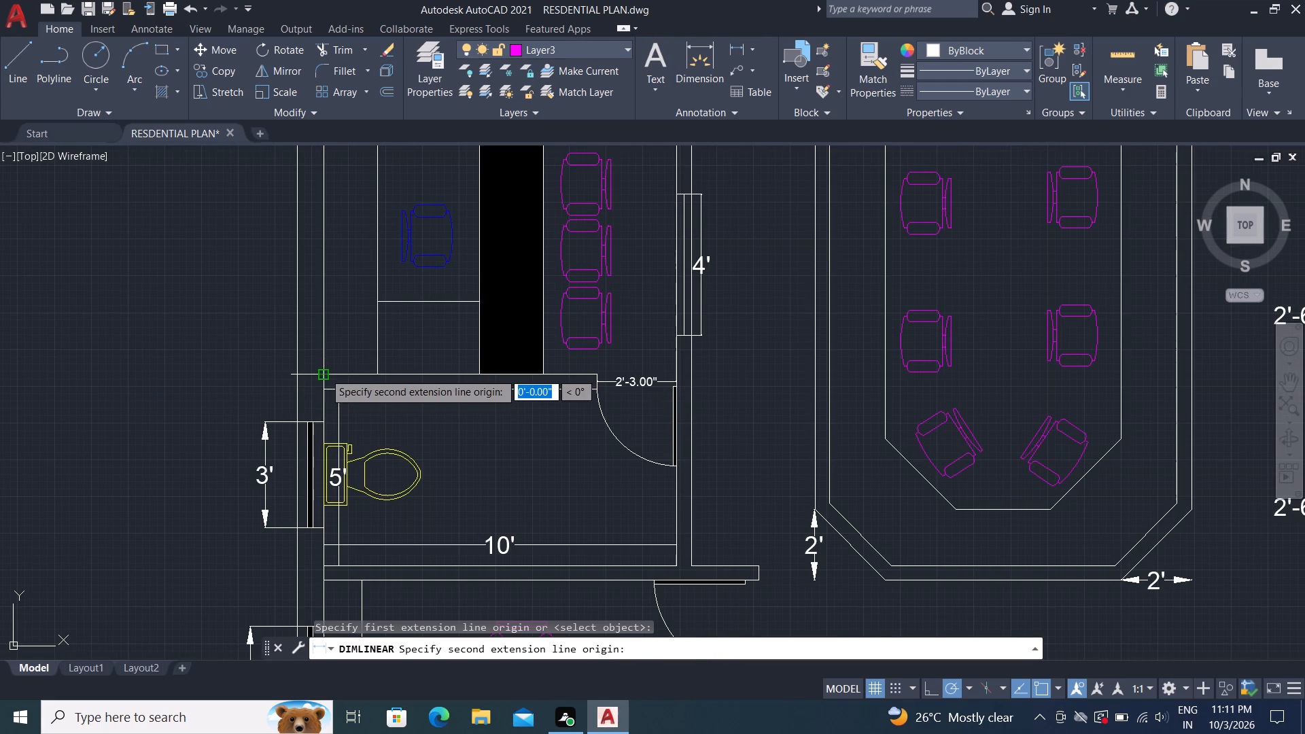
click(675, 373)
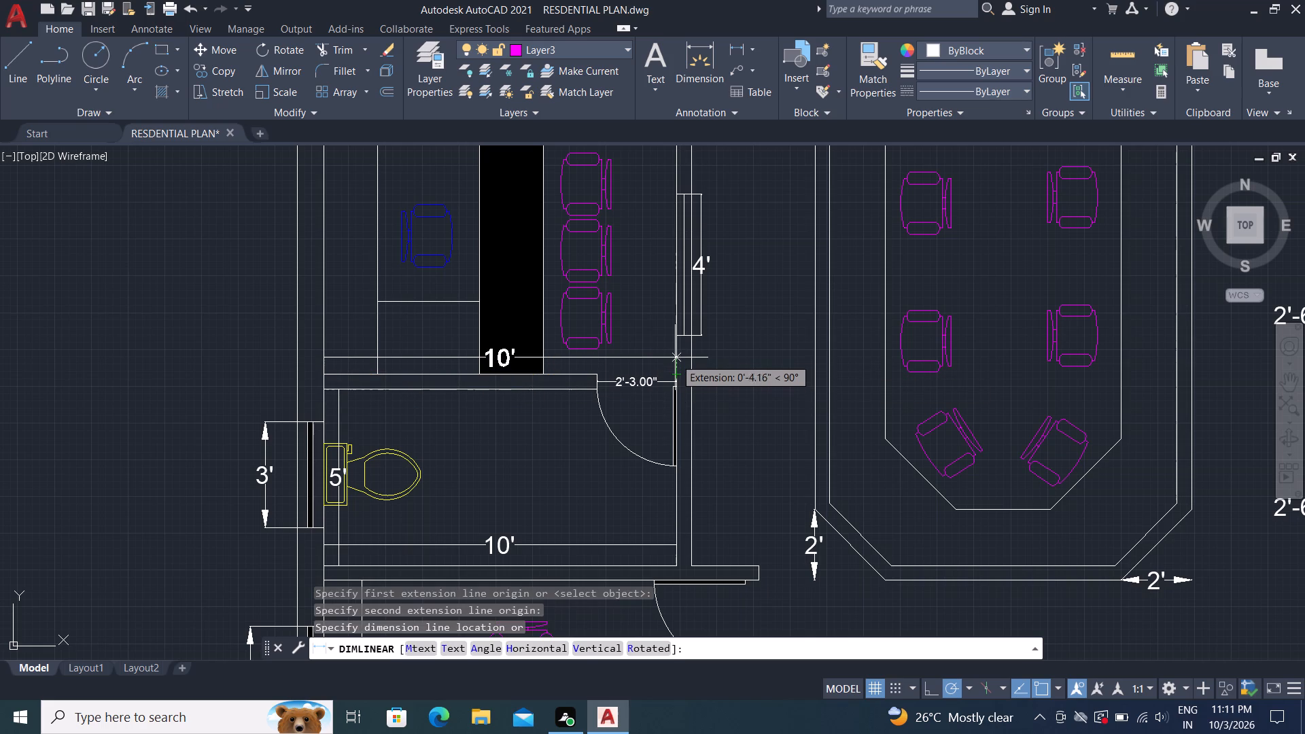
click(675, 357)
Dimension that west office's inner depth along its west wall, with the dimension line about 1' inside the room.
scroll(608, 426, down, 1)
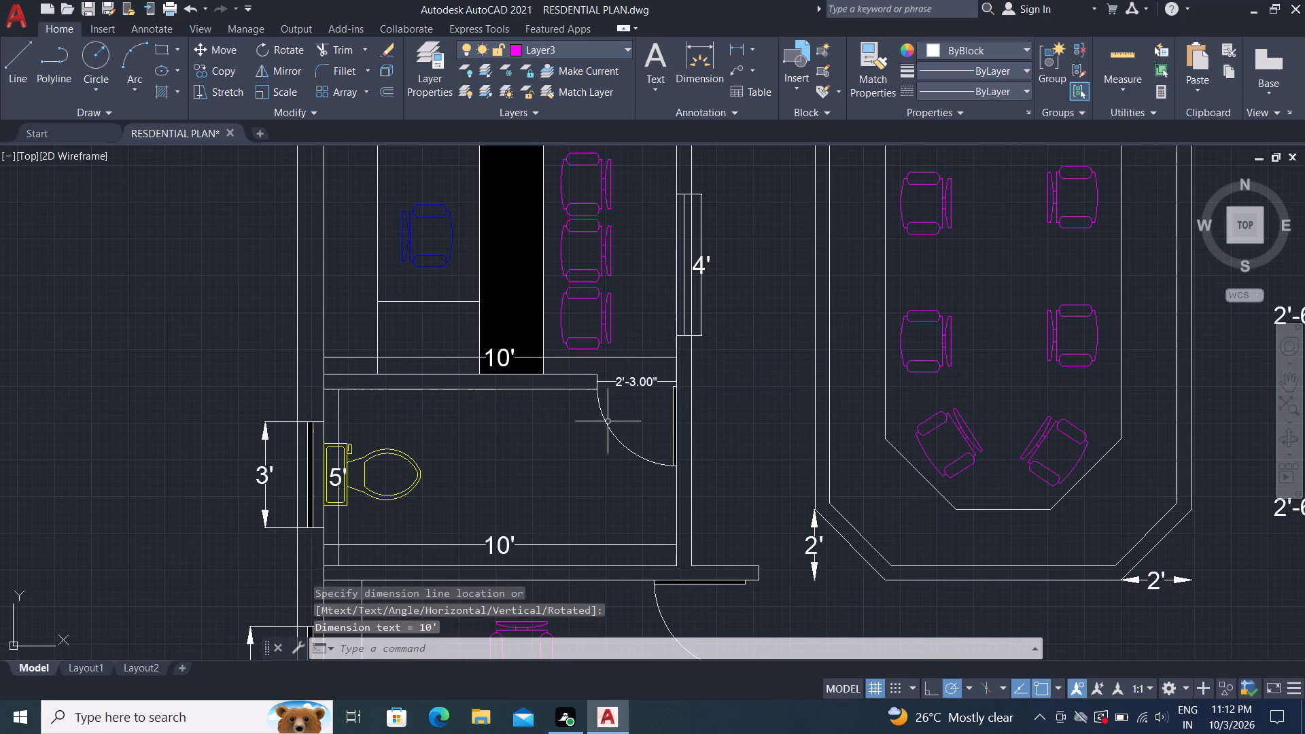
key(space)
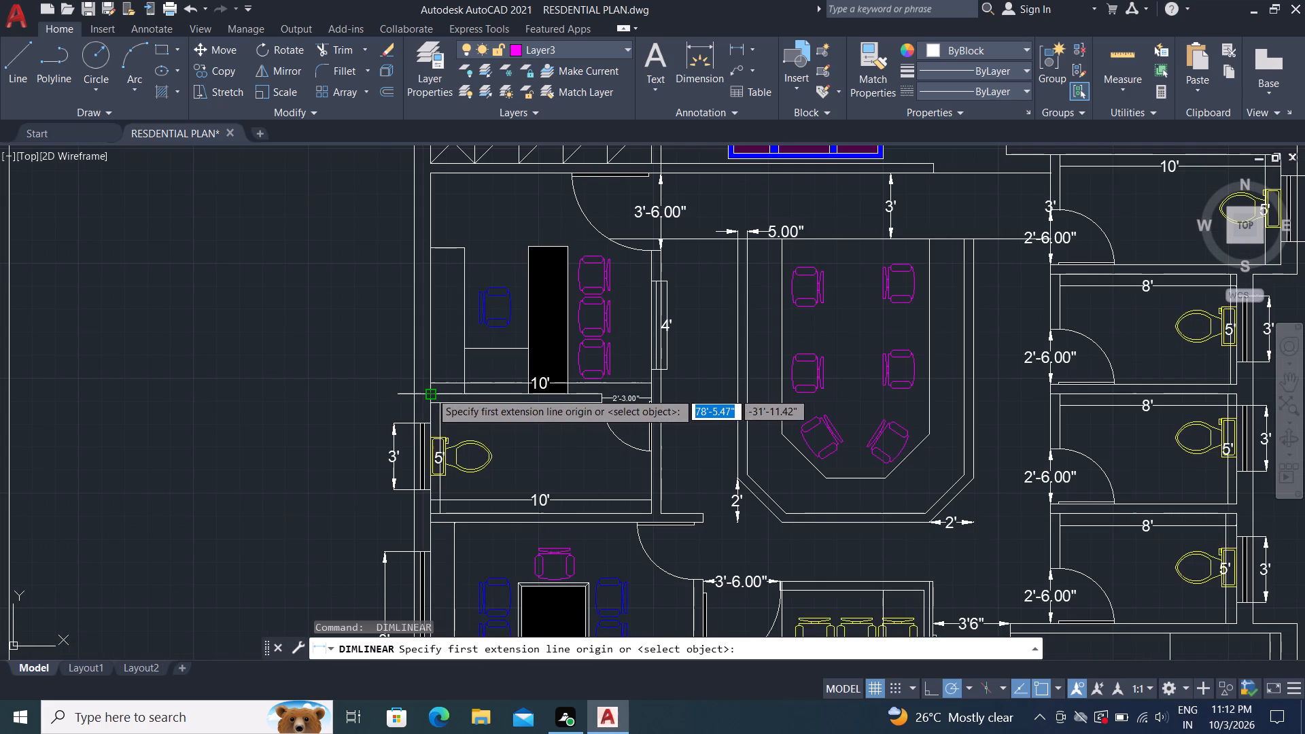
click(431, 392)
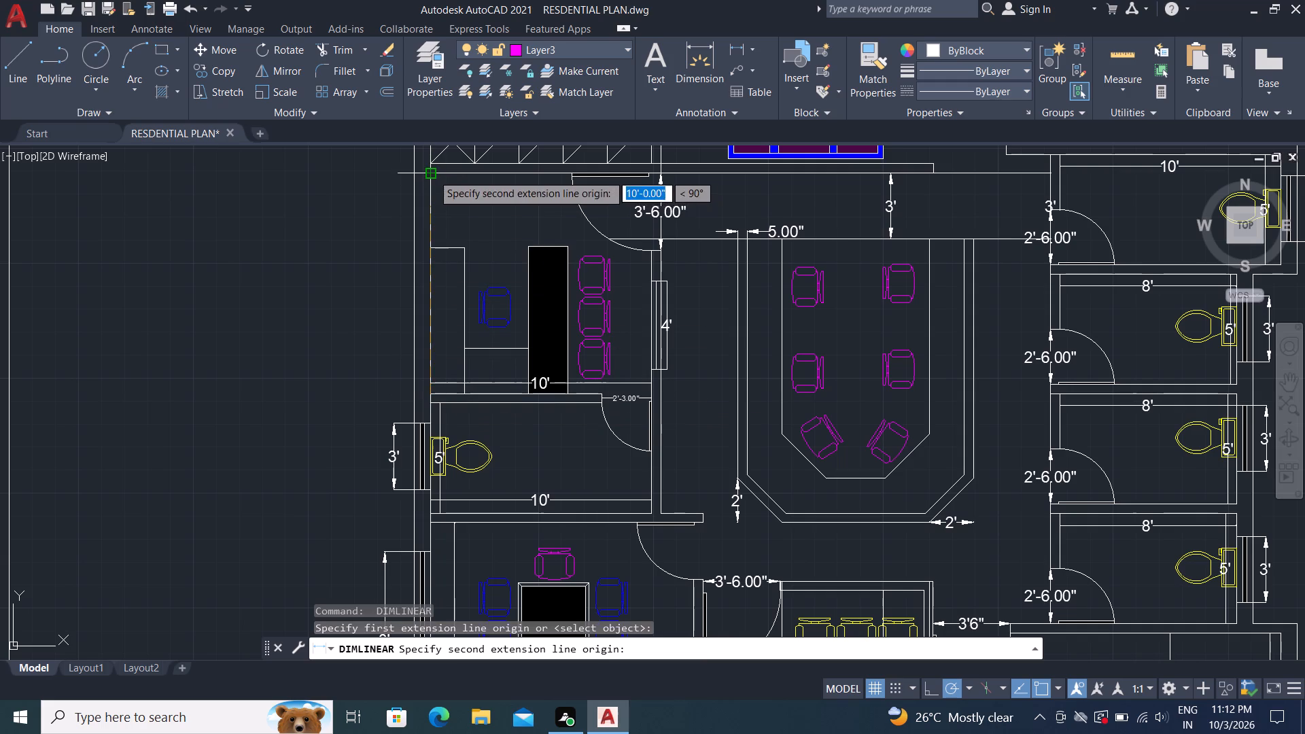
click(433, 173)
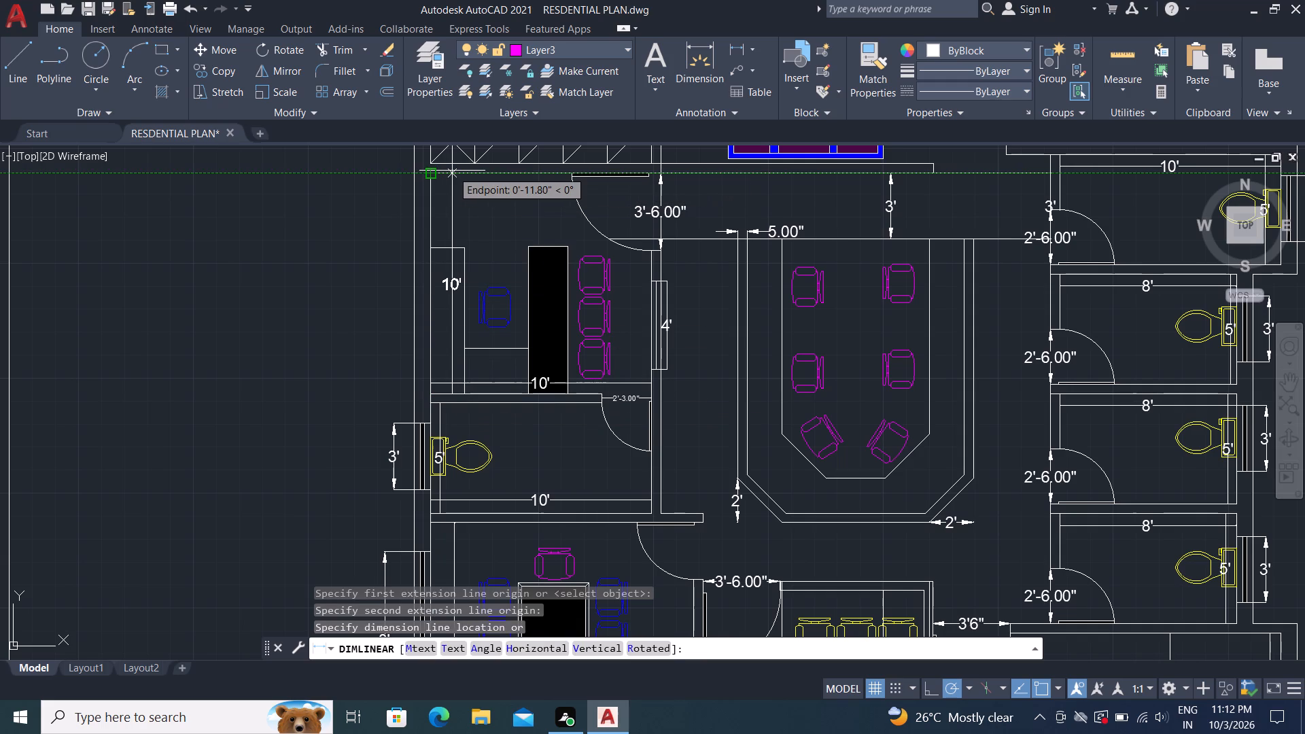
click(452, 171)
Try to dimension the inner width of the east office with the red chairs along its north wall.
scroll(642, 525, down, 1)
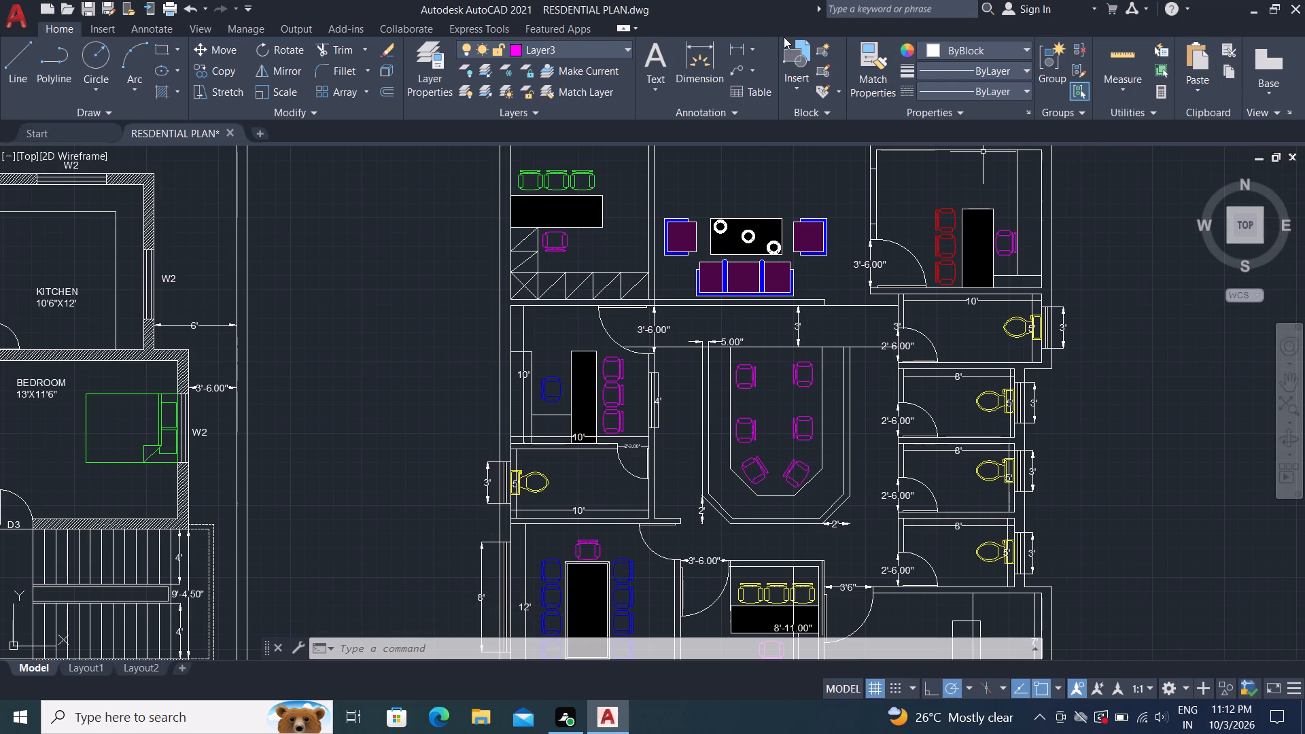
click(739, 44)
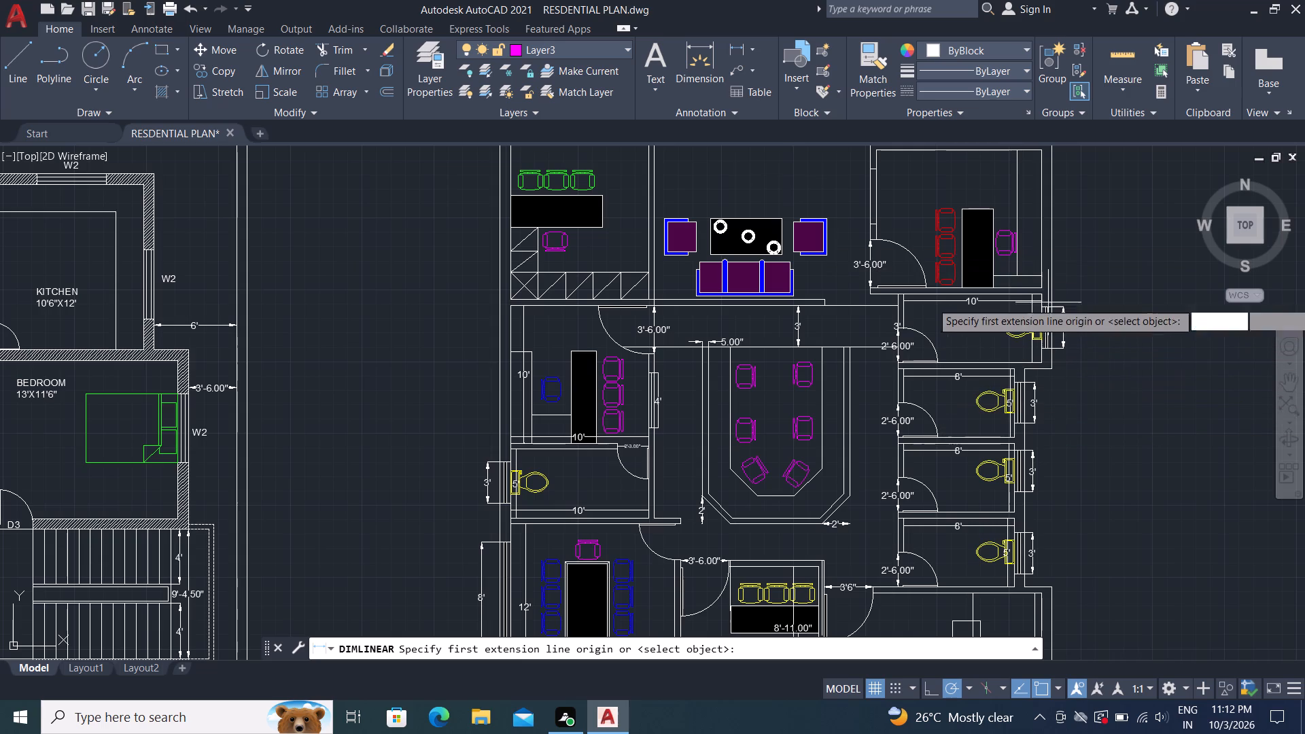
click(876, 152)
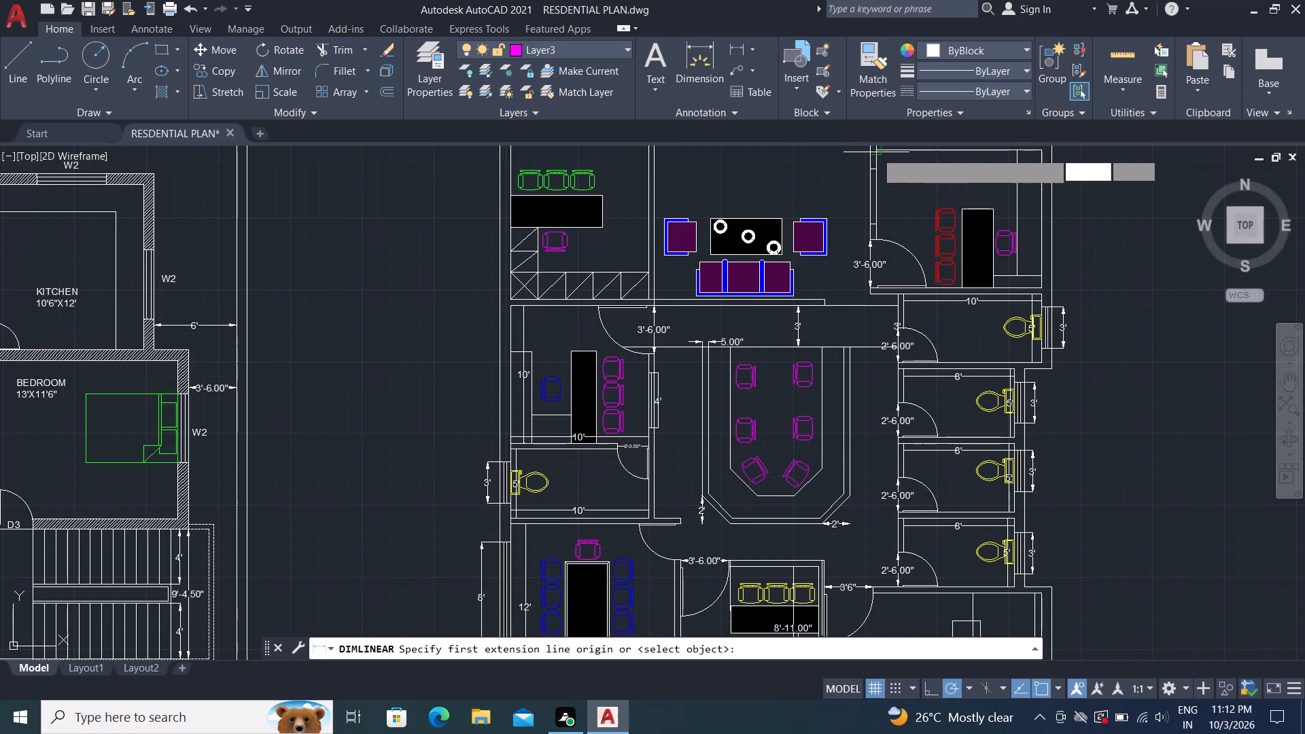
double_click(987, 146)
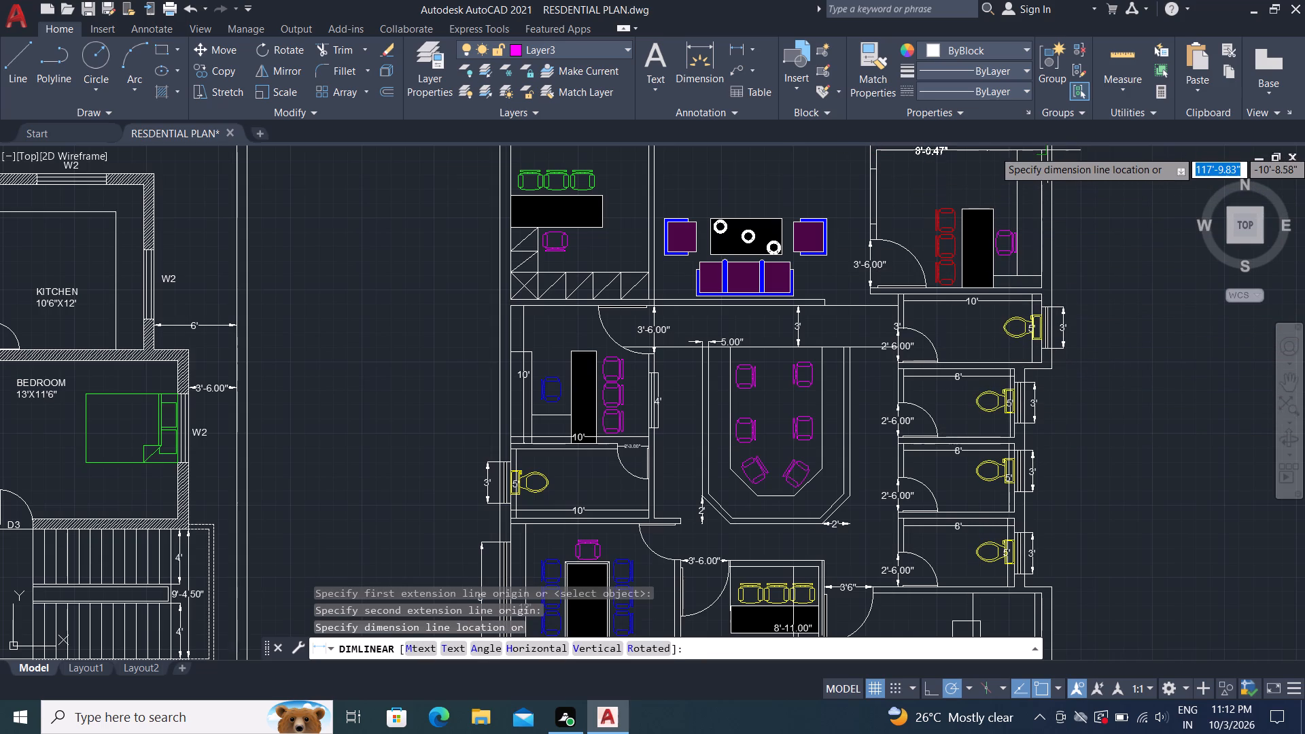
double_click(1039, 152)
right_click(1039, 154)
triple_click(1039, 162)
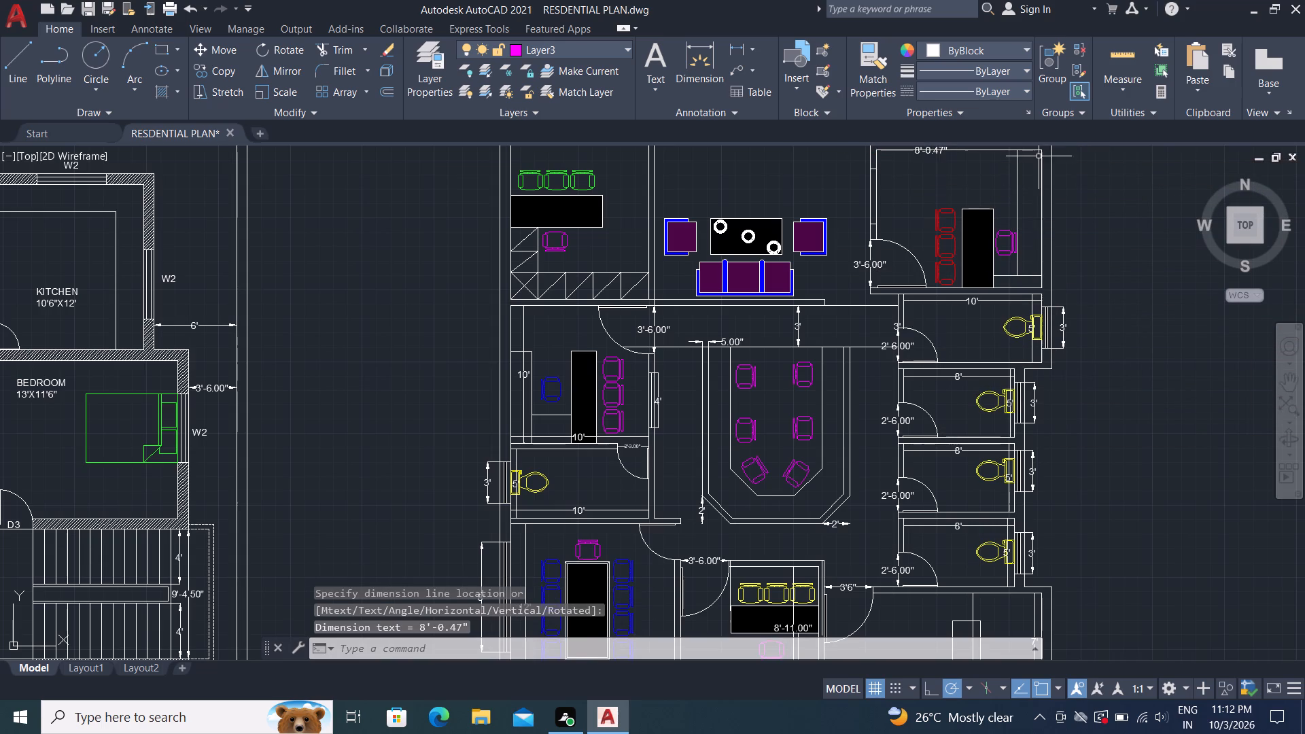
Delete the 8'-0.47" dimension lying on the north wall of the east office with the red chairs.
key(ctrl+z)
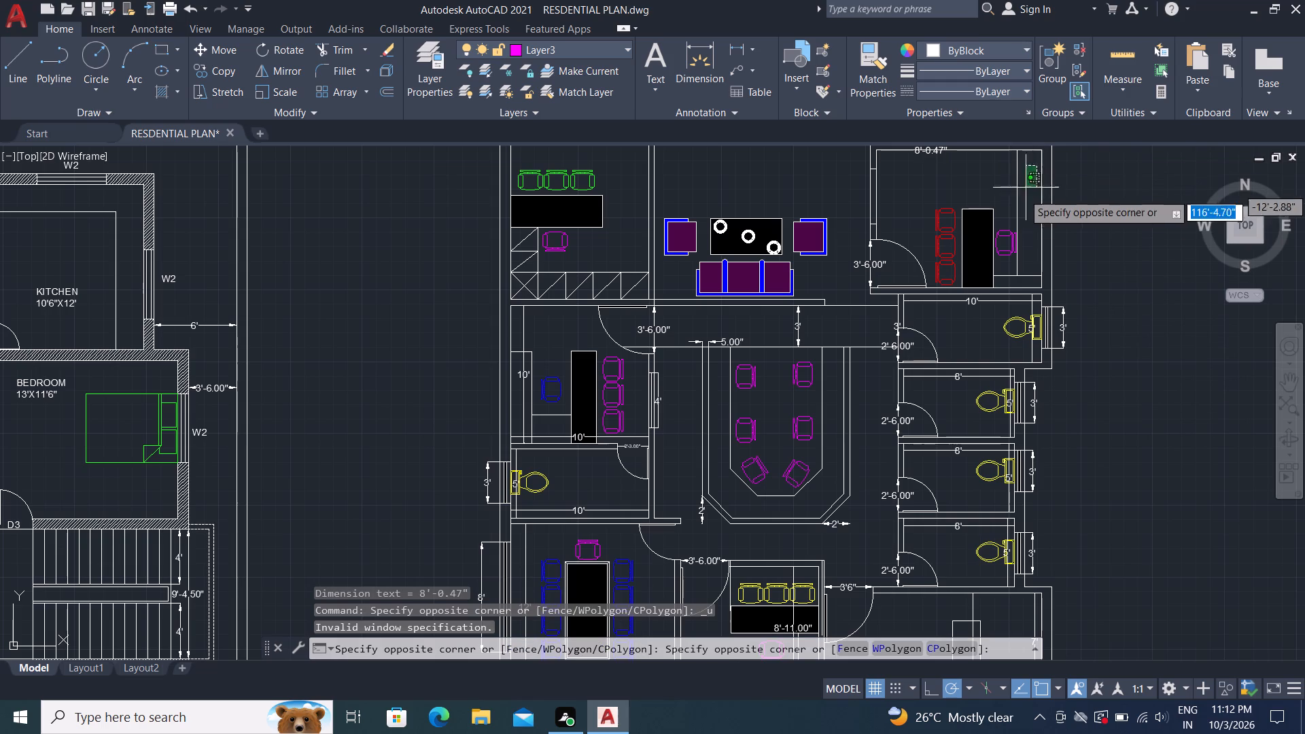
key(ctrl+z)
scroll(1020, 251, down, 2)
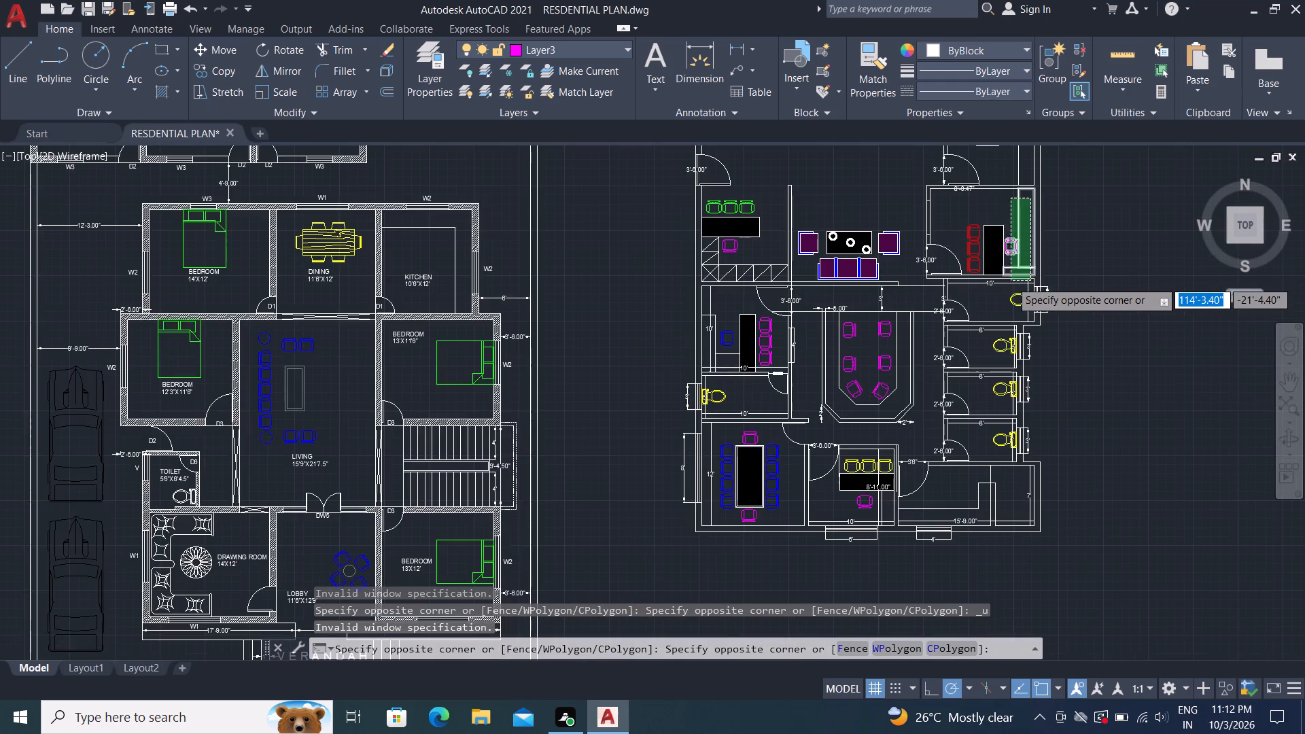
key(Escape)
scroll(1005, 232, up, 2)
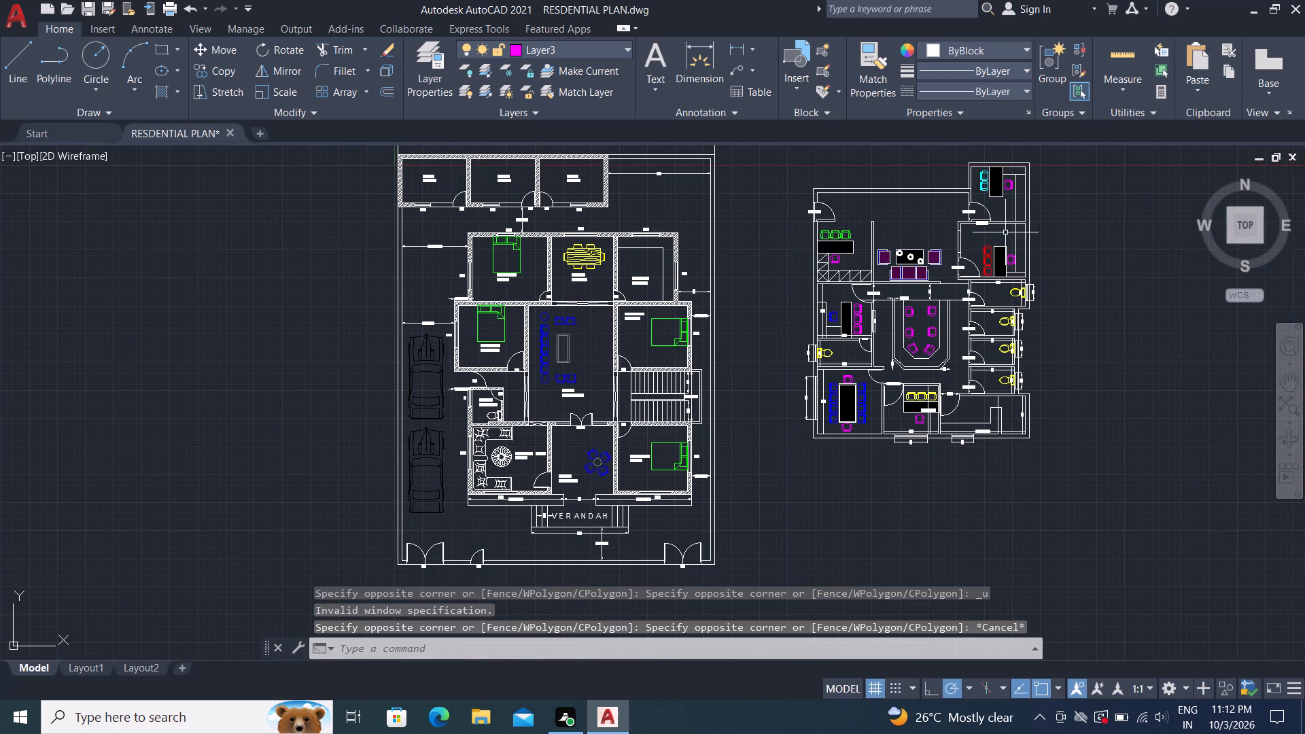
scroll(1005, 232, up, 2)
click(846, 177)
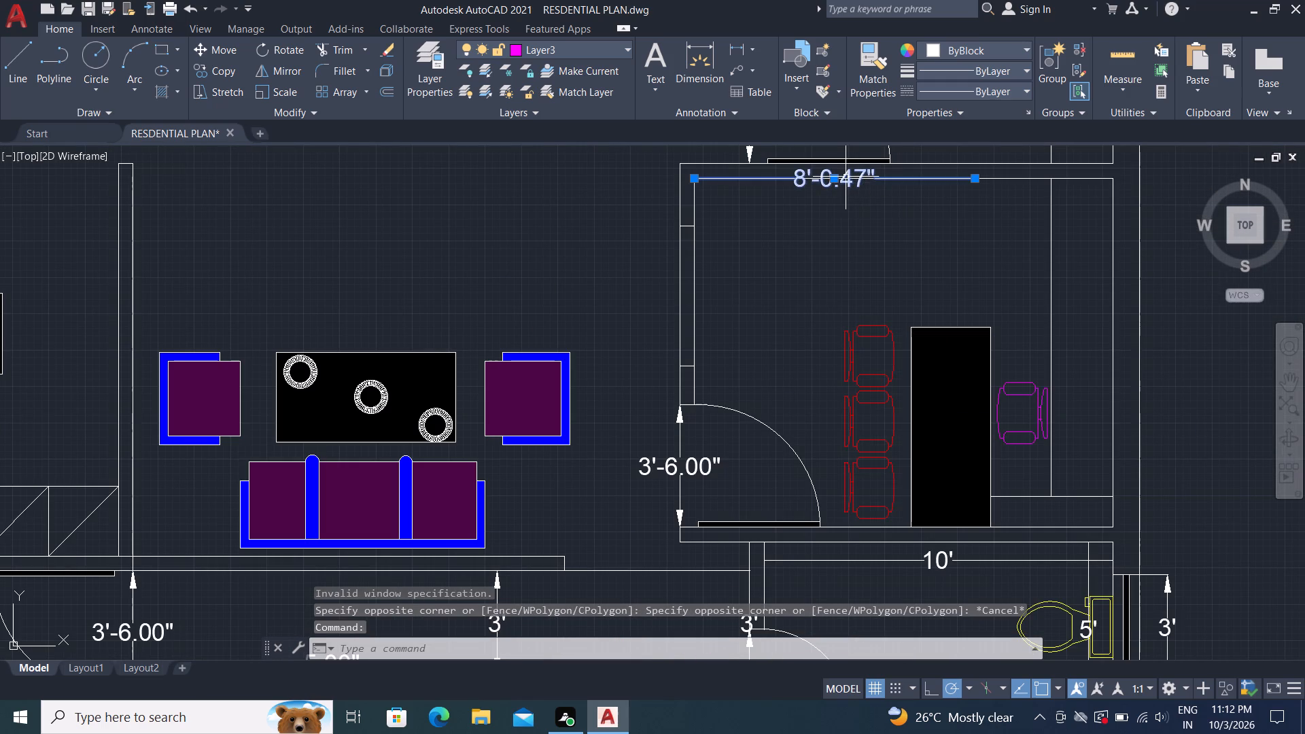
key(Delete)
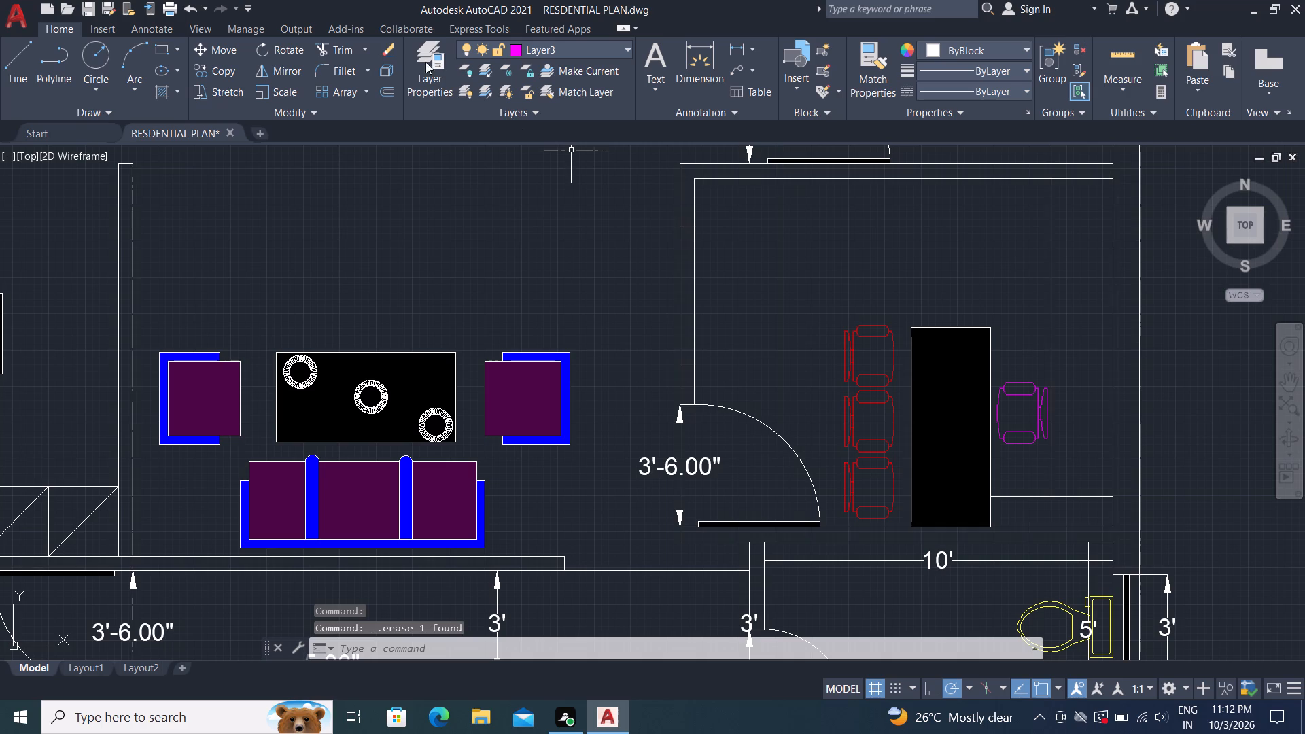
Dimension the red-chair office's full inner width between its two north corners, with the dimension line slightly inside the room.
click(737, 41)
click(693, 181)
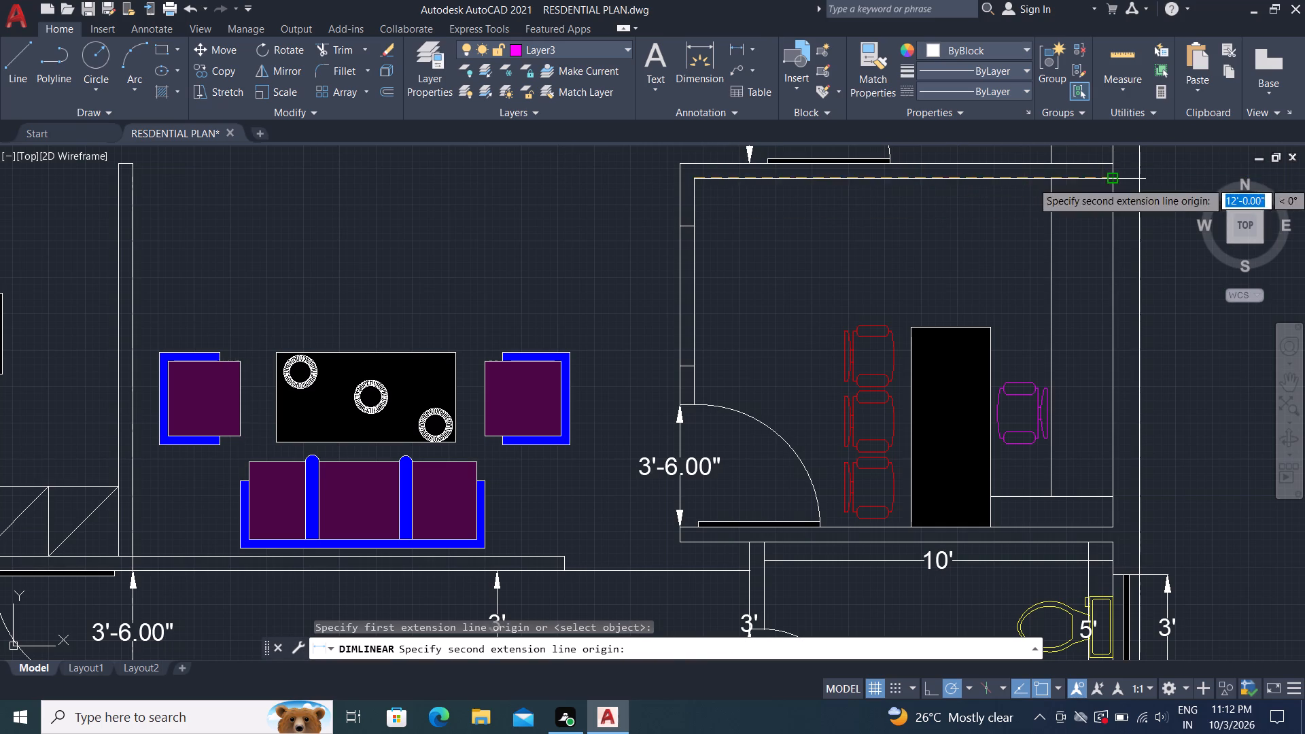
click(1113, 181)
click(1117, 204)
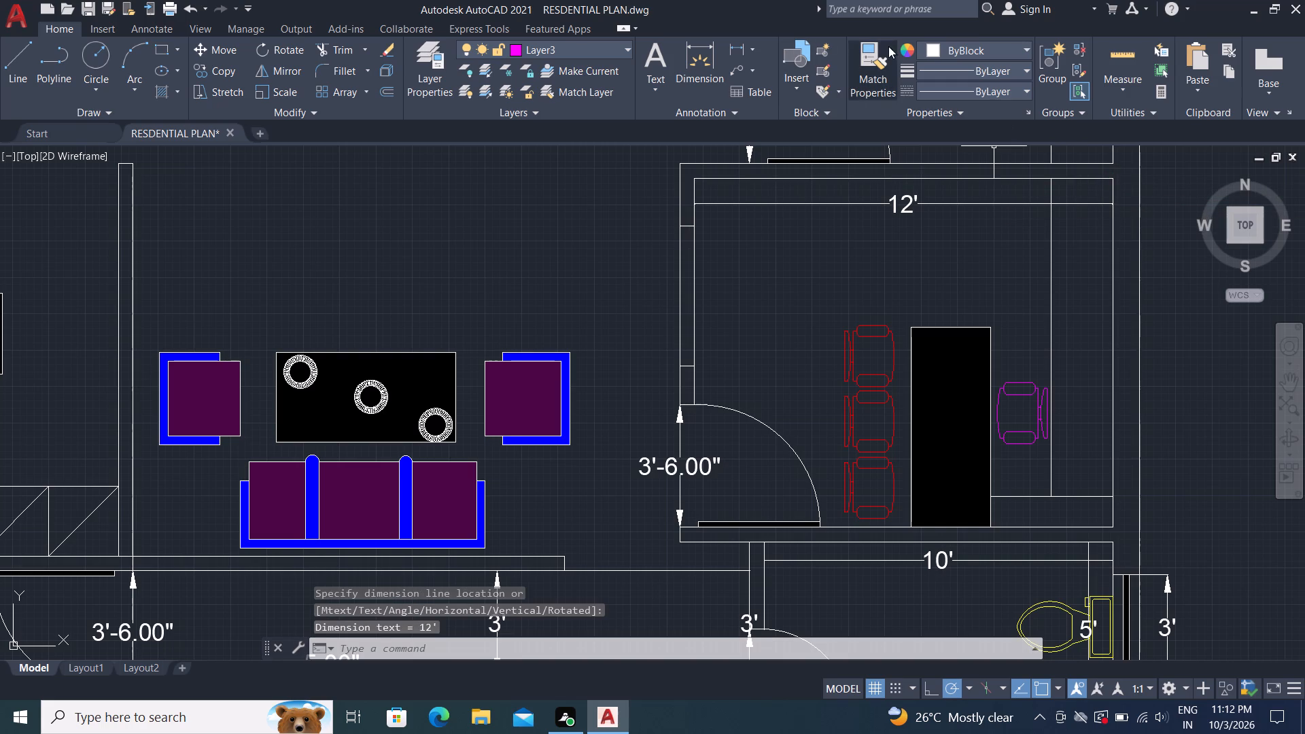
Dimension the red-chair office's full inner depth along its east wall, with the dimension line slightly inside the room.
click(737, 43)
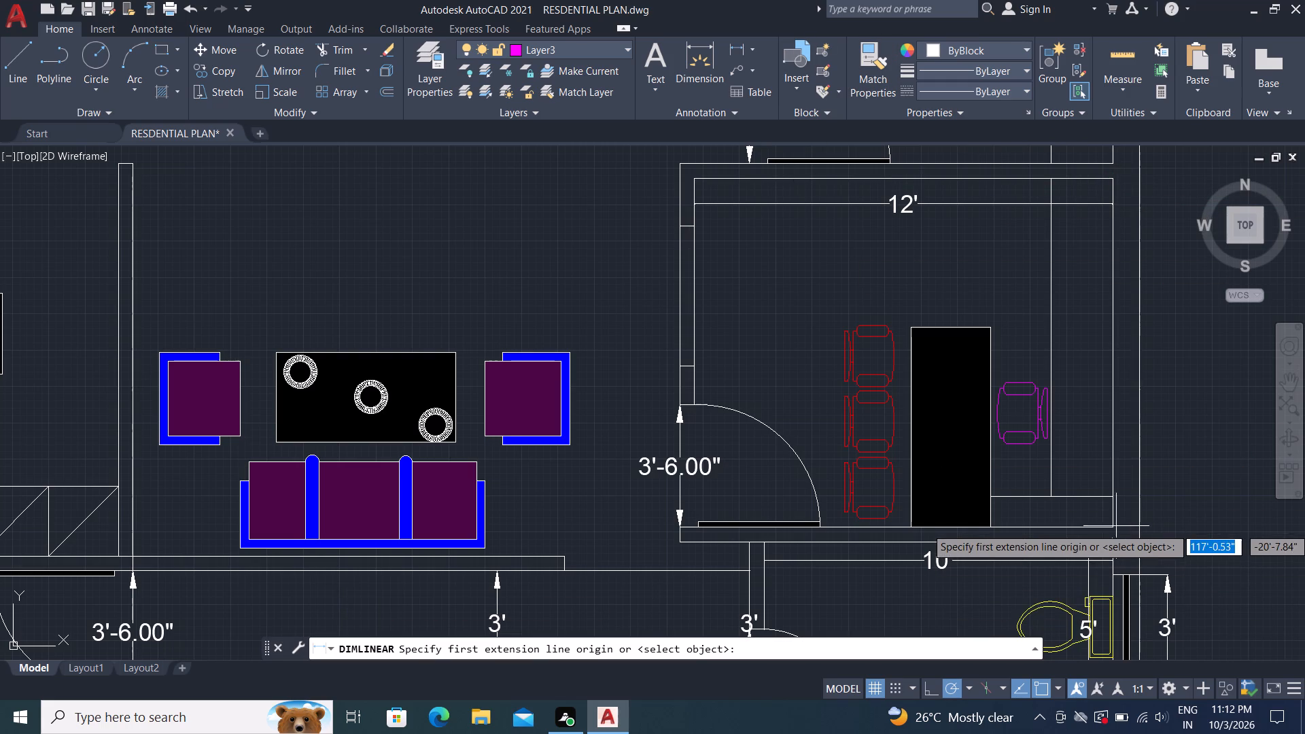
click(1112, 527)
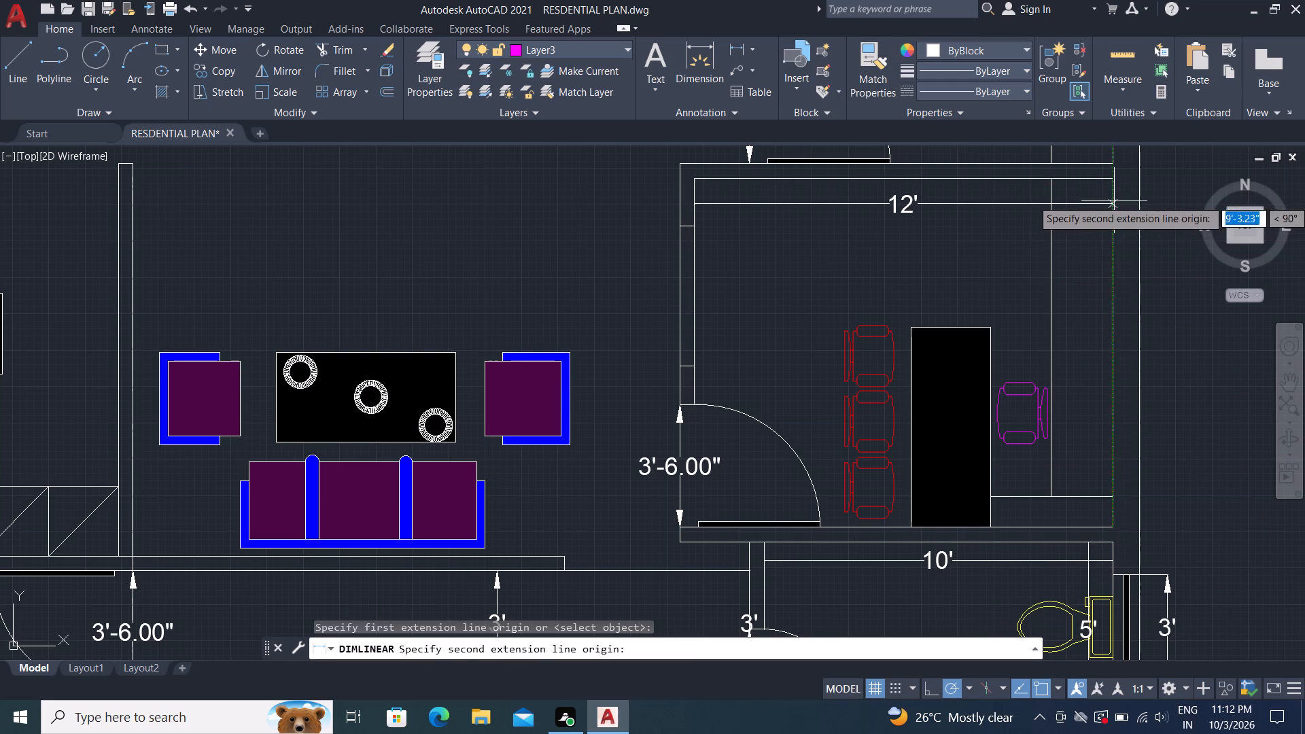
click(1111, 177)
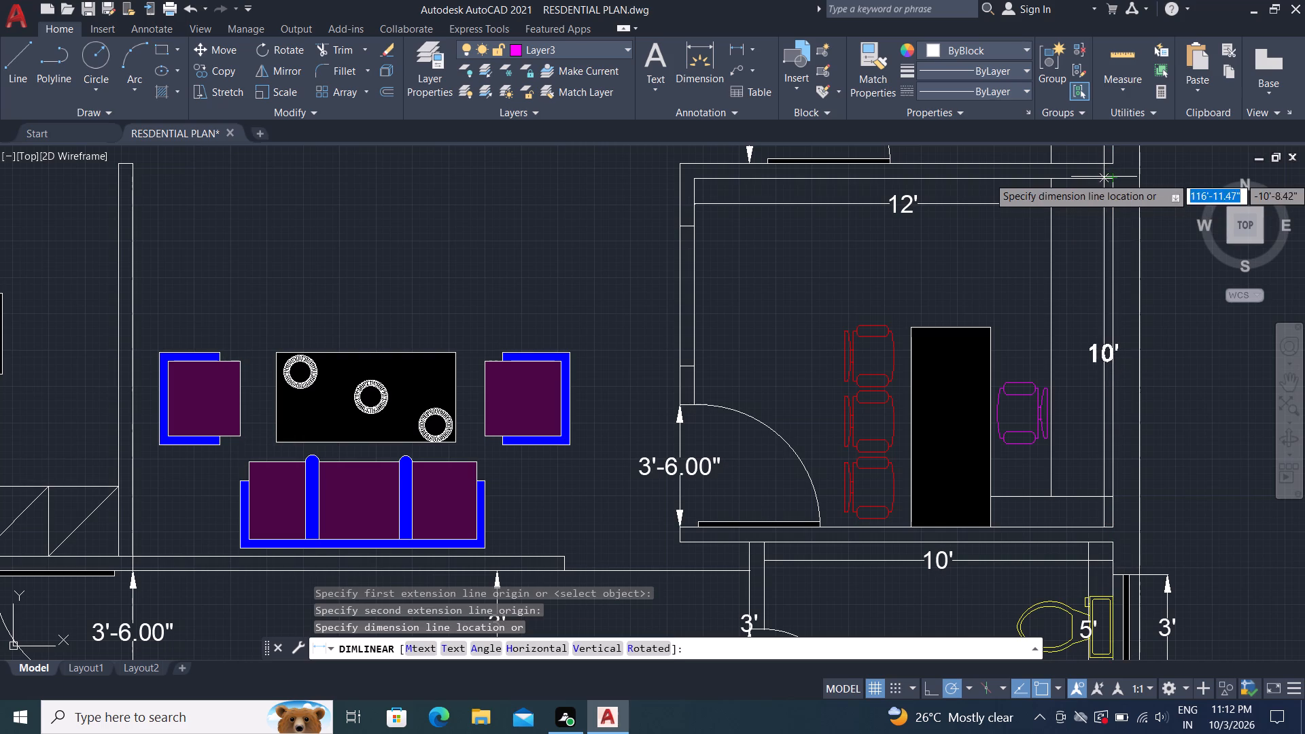
click(1091, 179)
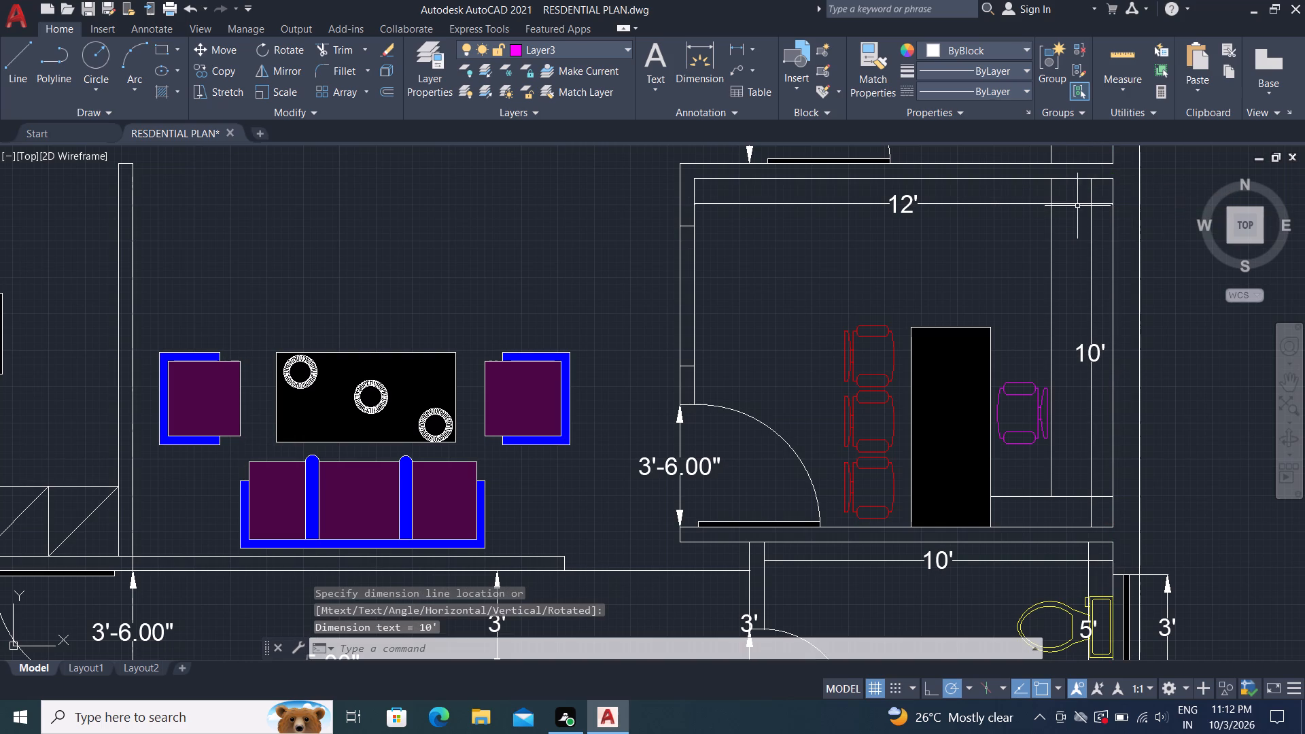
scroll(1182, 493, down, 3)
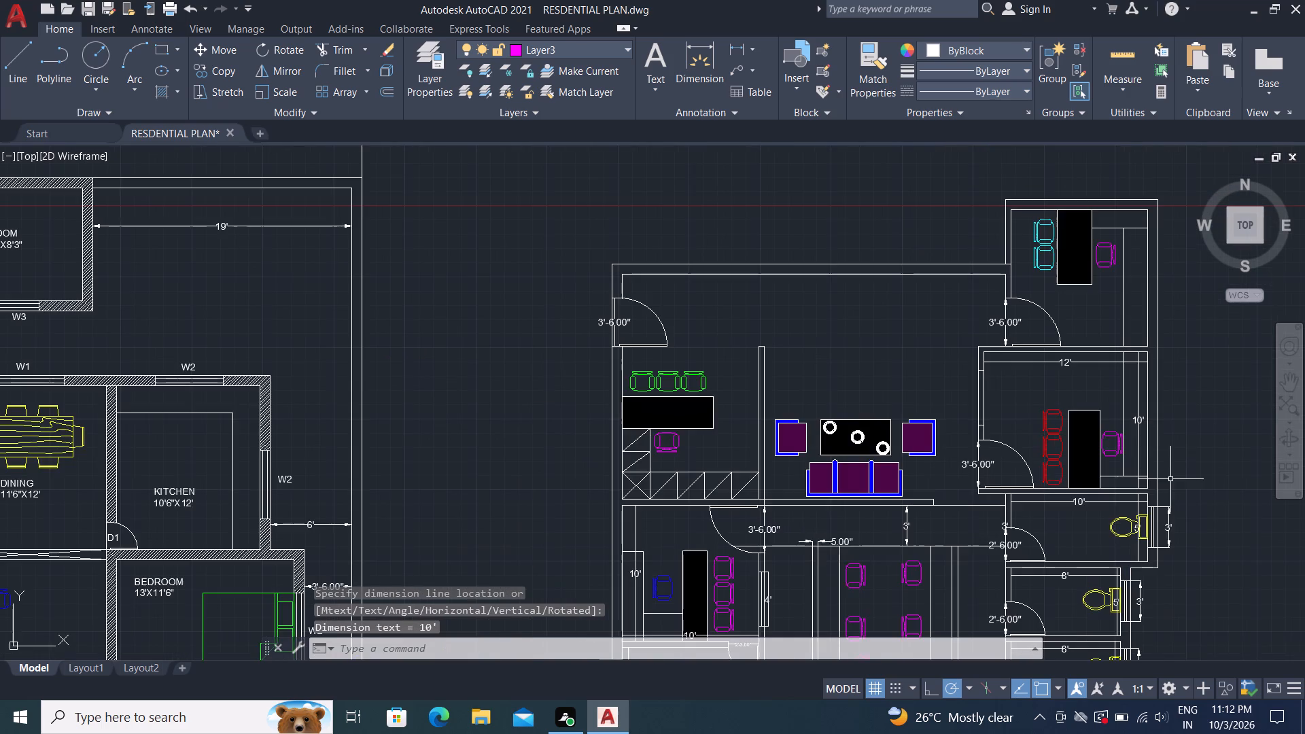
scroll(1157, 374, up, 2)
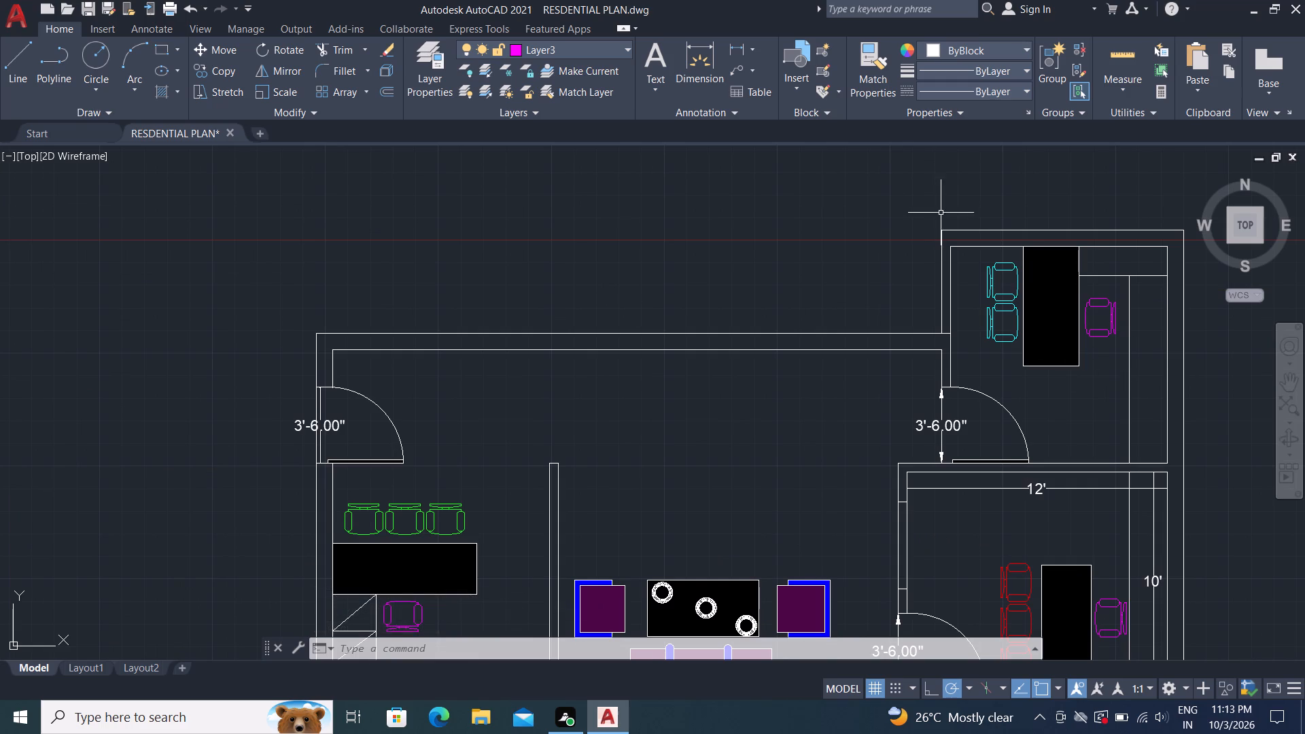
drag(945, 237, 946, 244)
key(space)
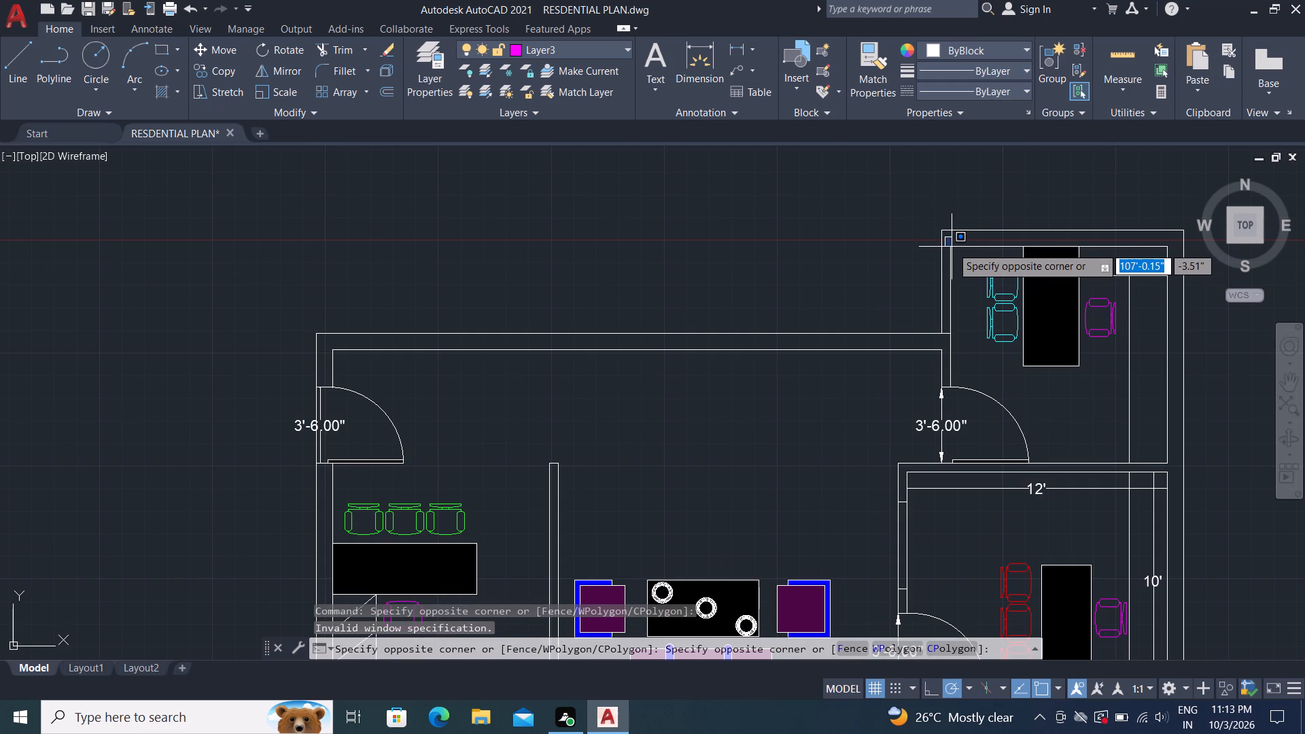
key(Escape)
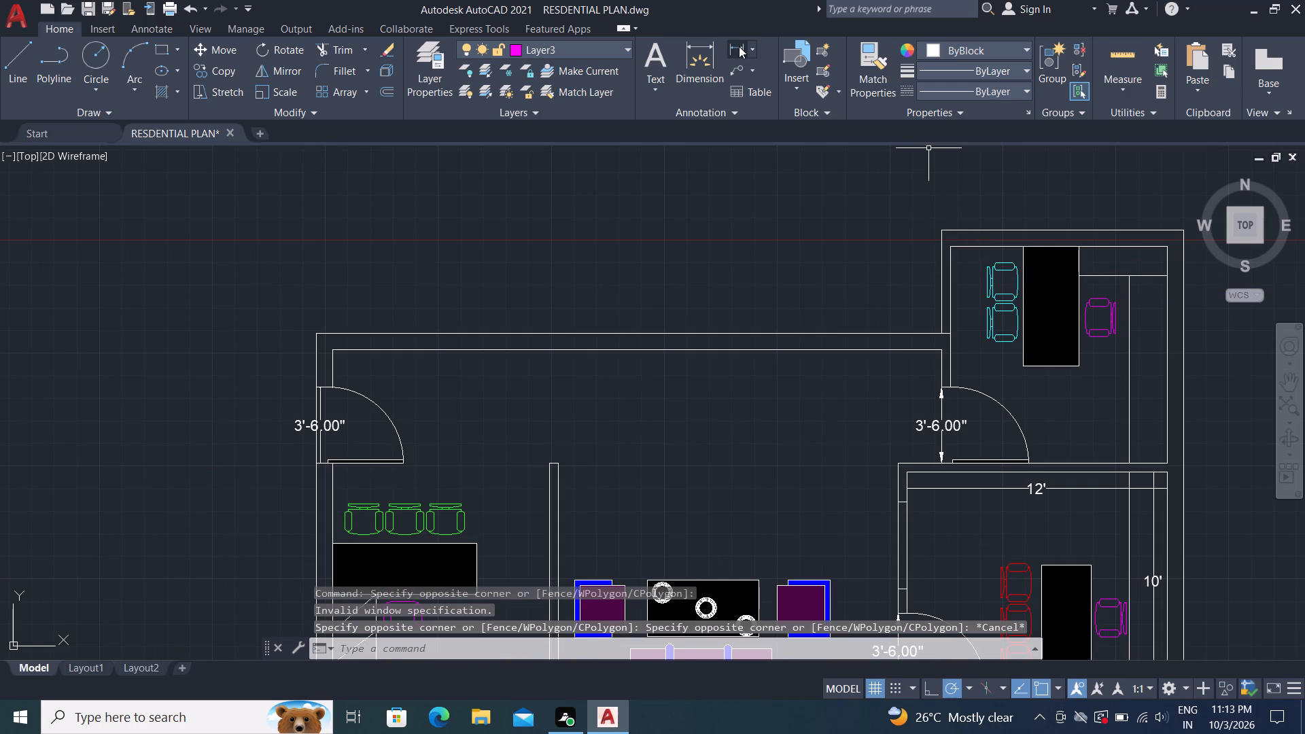
Dimension the inner width of the northeast office with the cyan chairs along its north wall, with the dimension line slightly inside the room.
click(739, 46)
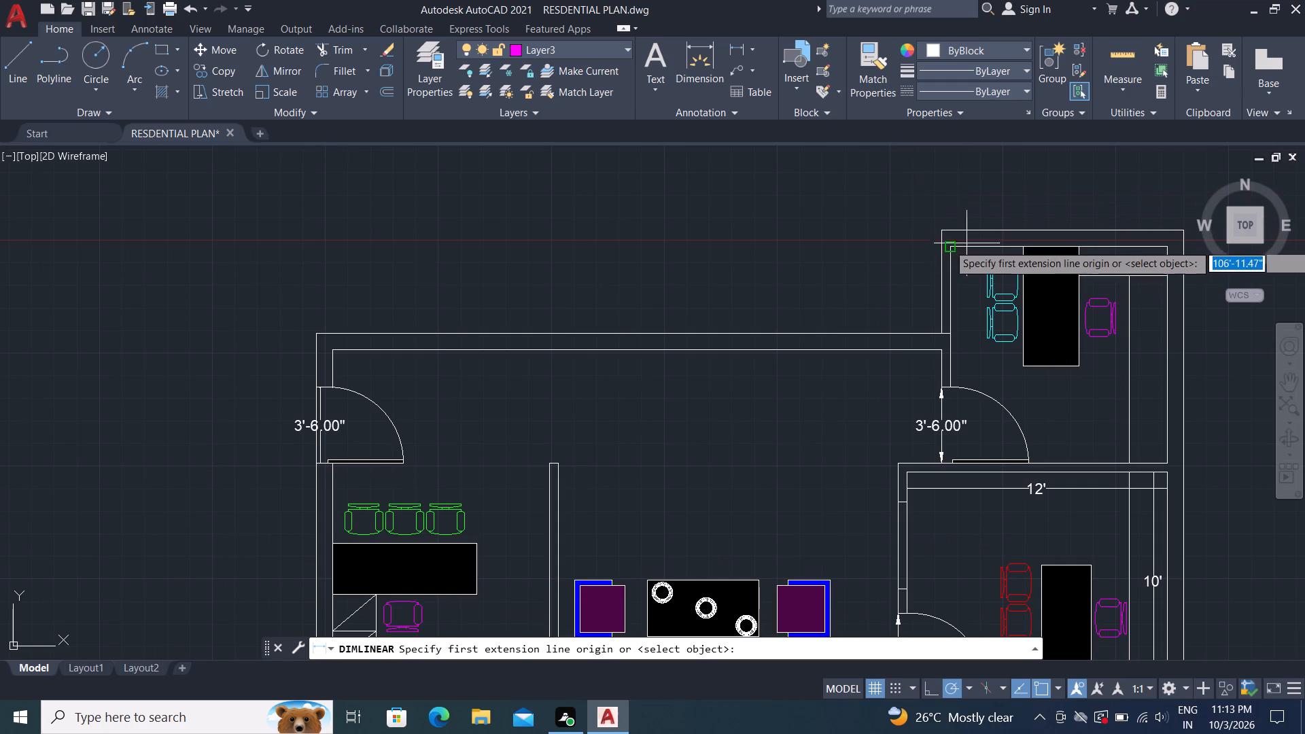
click(954, 246)
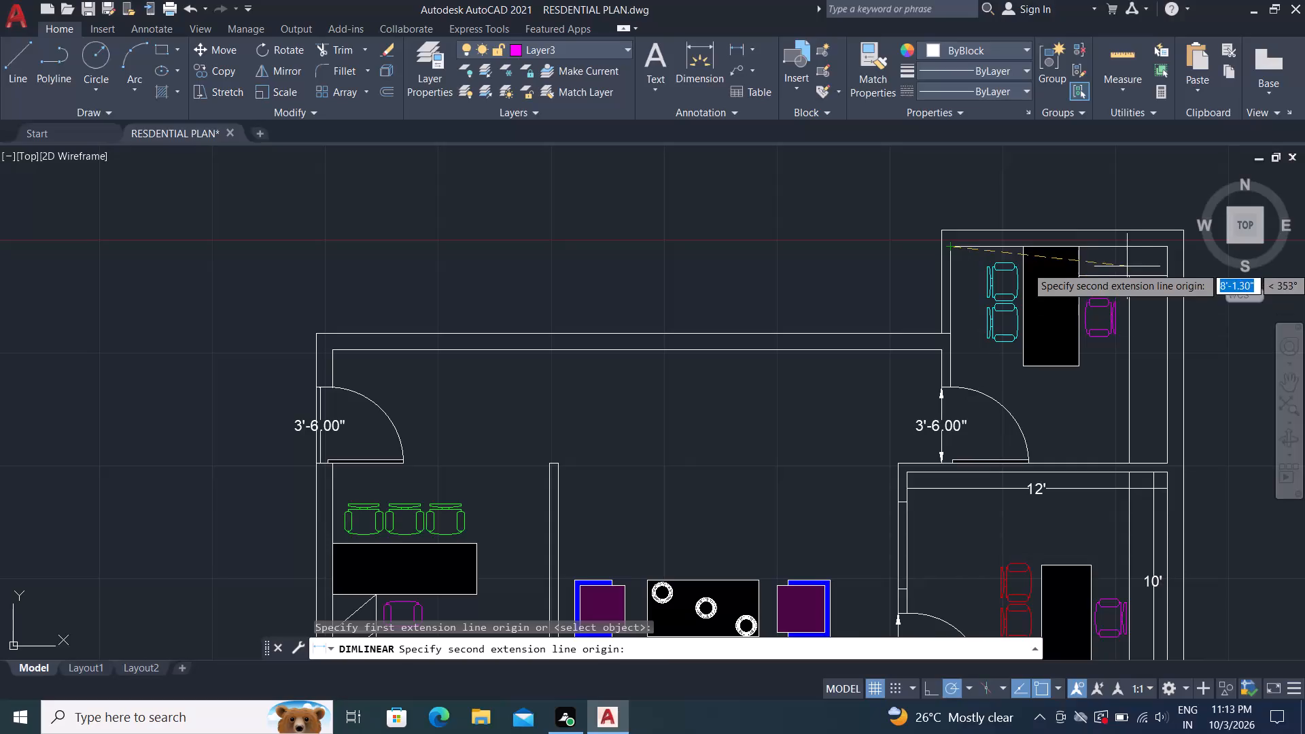
click(1168, 252)
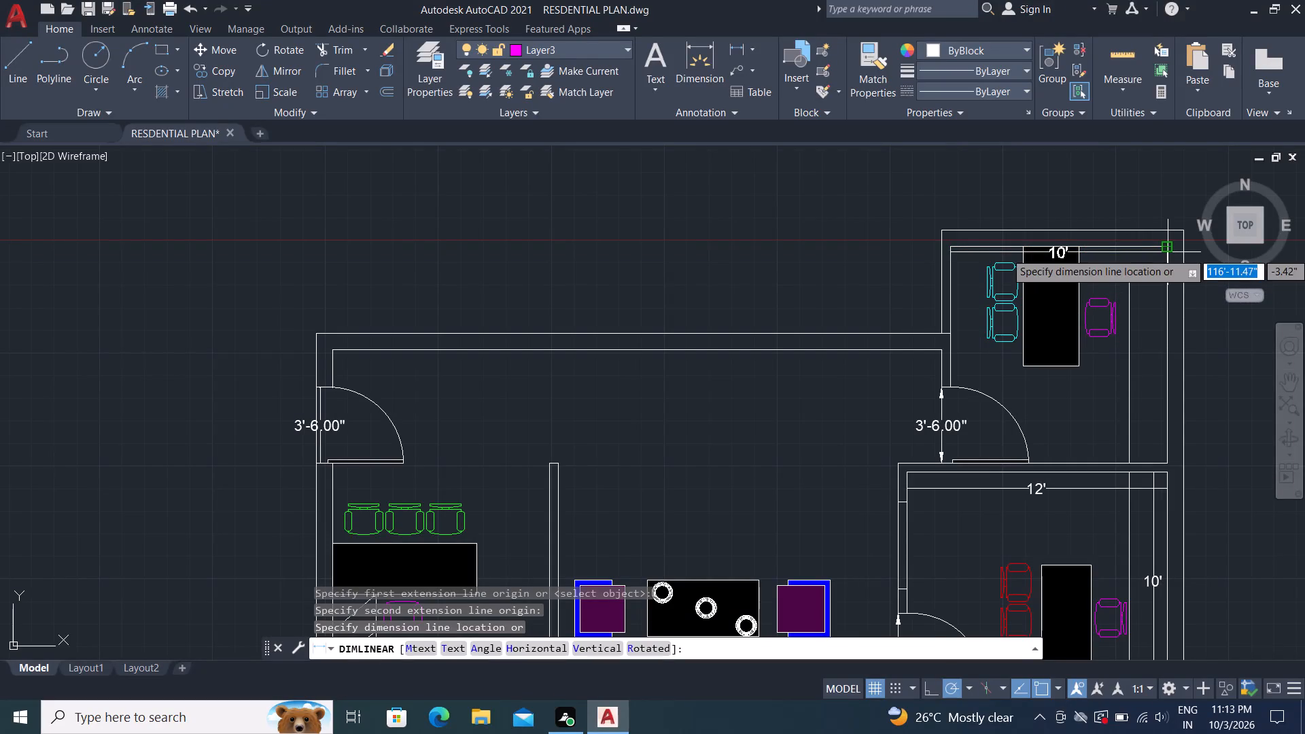
click(1169, 264)
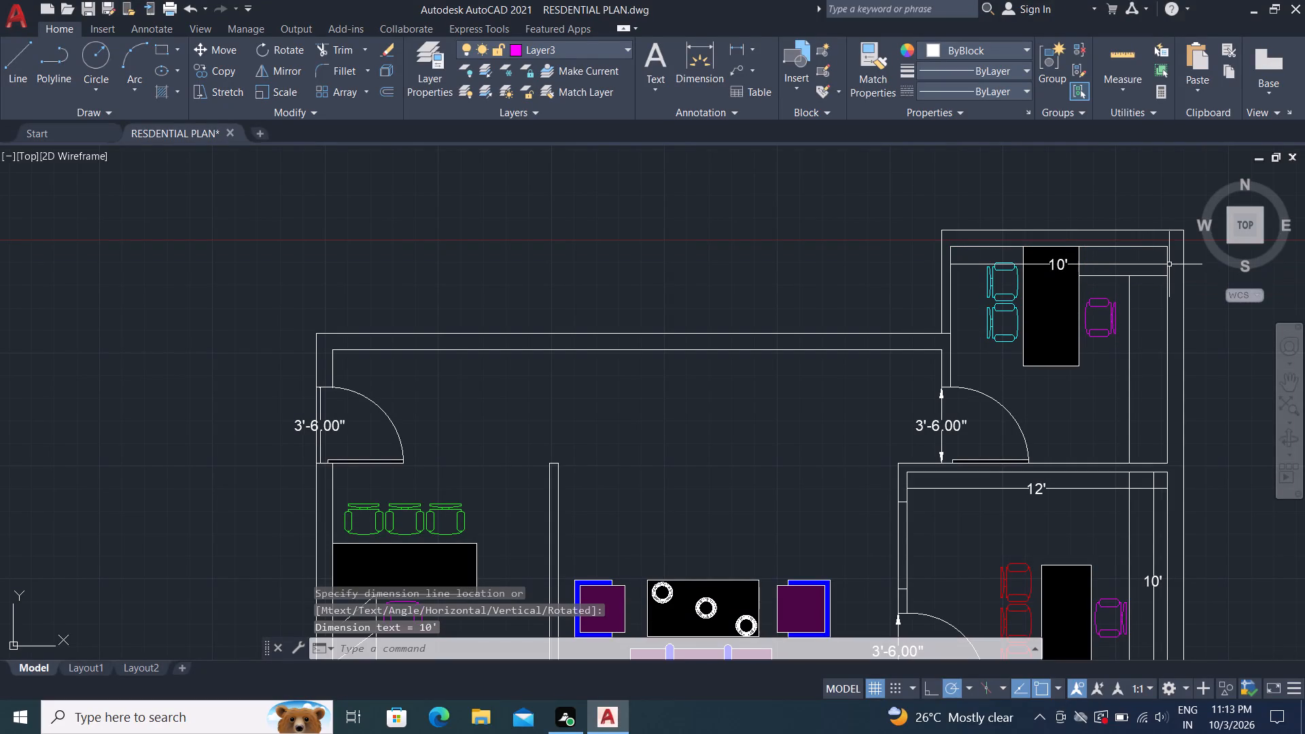
Dimension that northeast office's full inner depth along its east wall, with the dimension line about 1' inside the room.
click(737, 43)
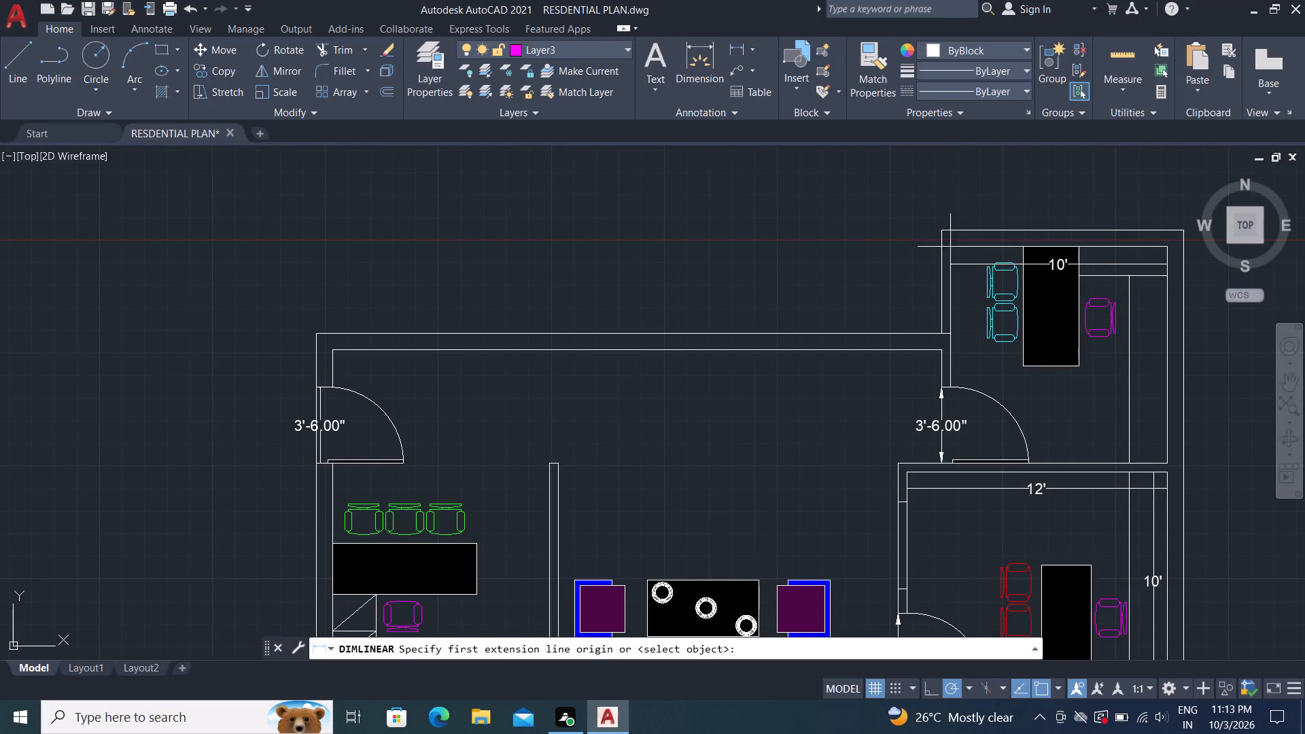
click(1166, 464)
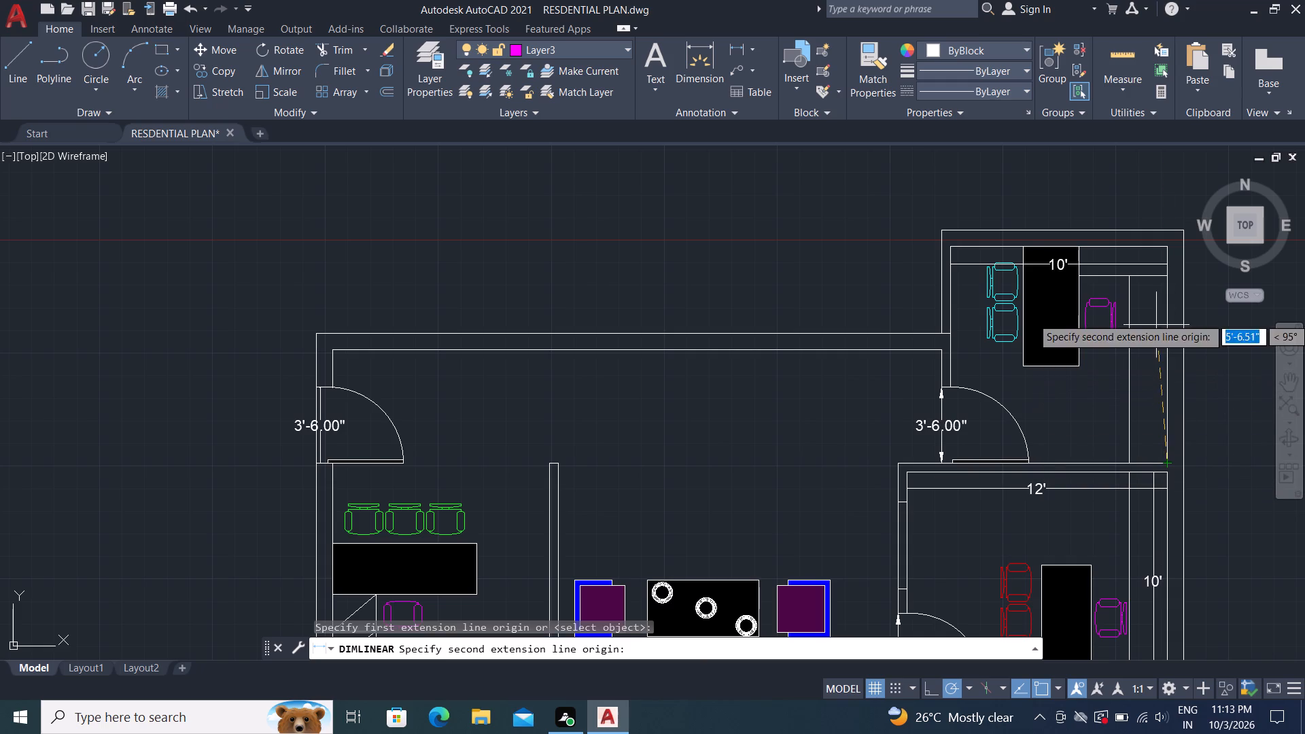
click(1168, 248)
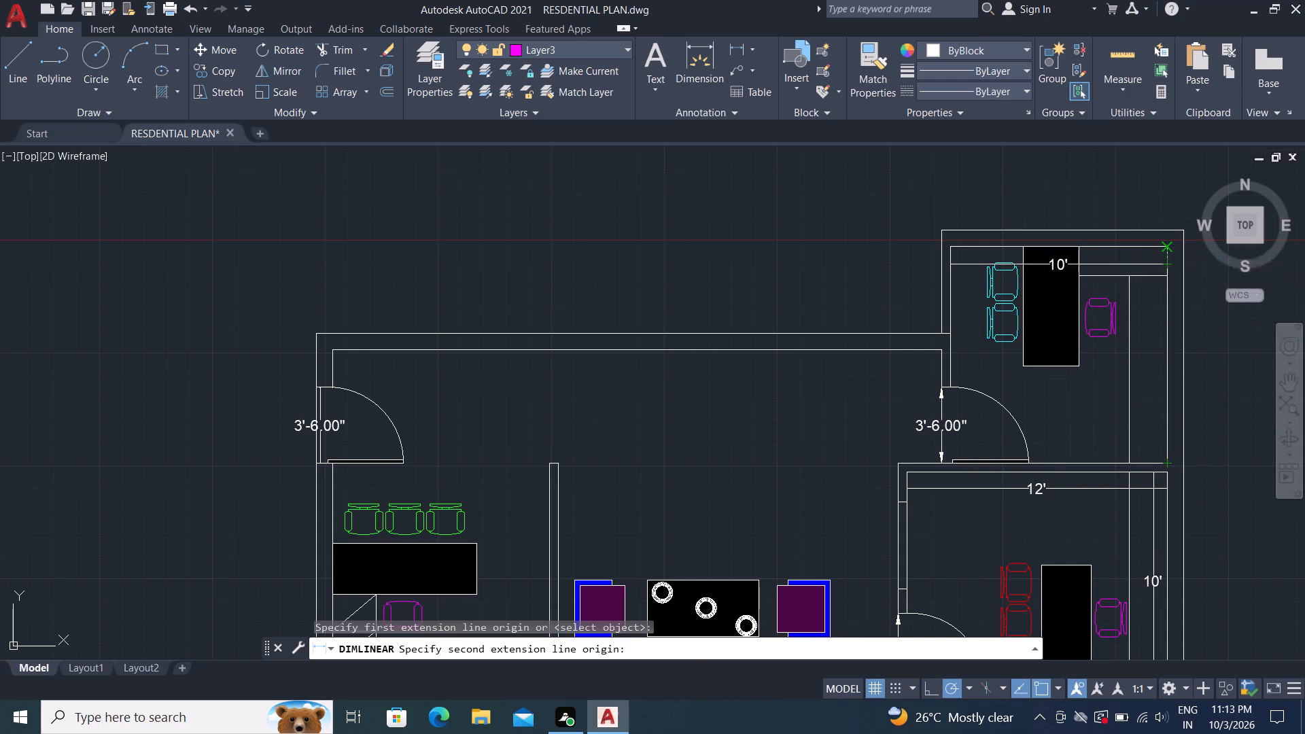
click(1147, 248)
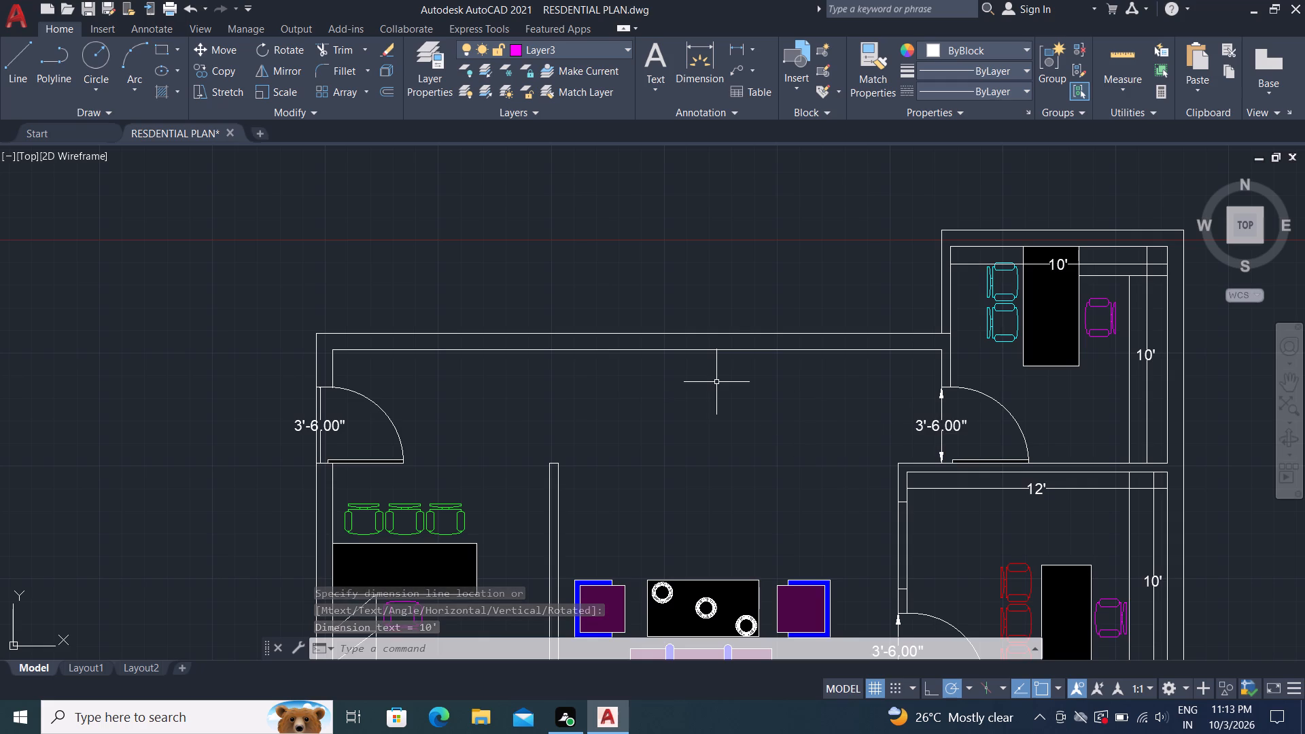
Dimension the thickness of the lobby's north wall, placing the dimension at the wall's east end beside the northeast office.
scroll(738, 339, up, 1)
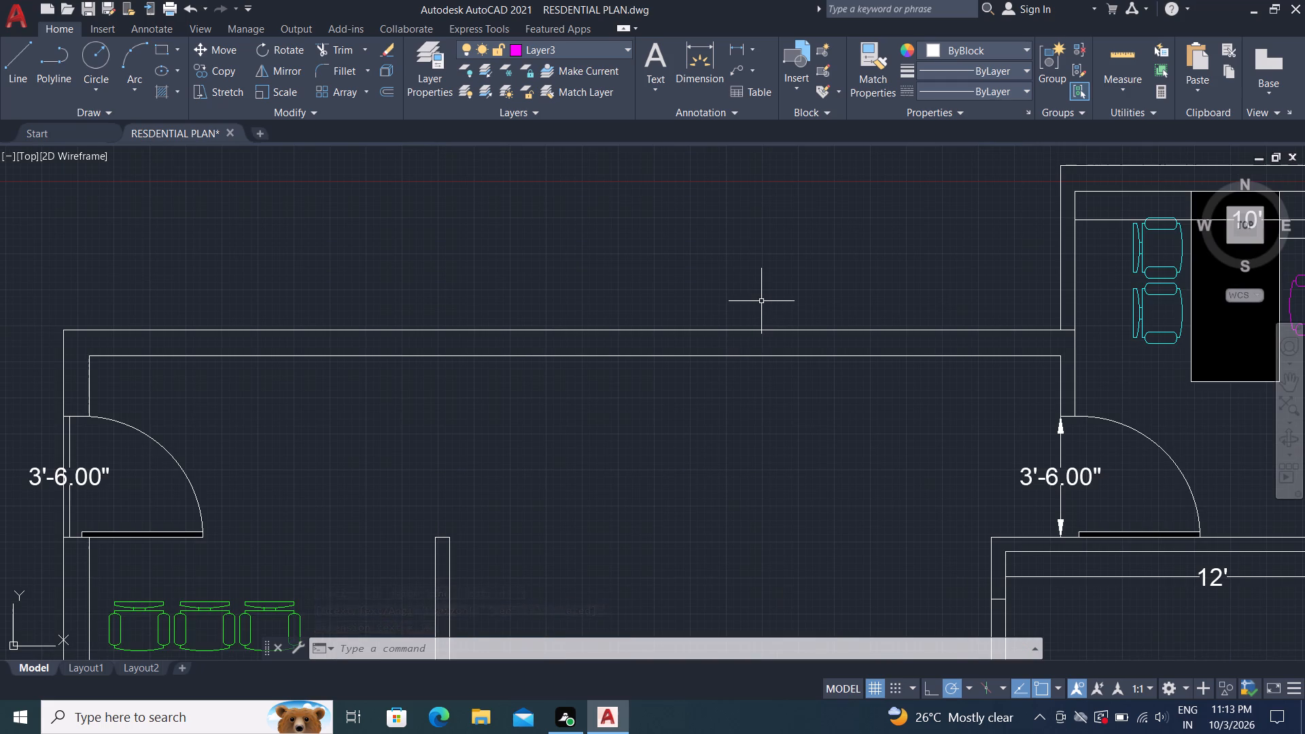
key(space)
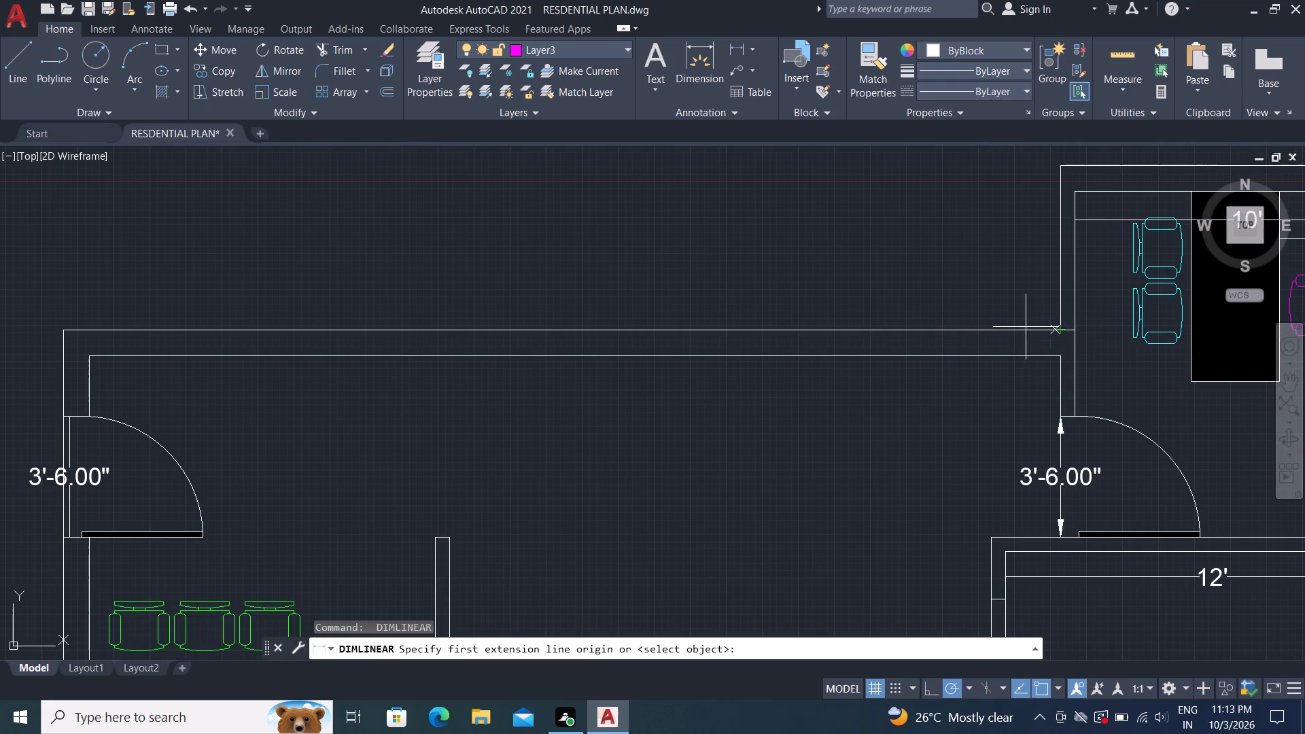
click(952, 328)
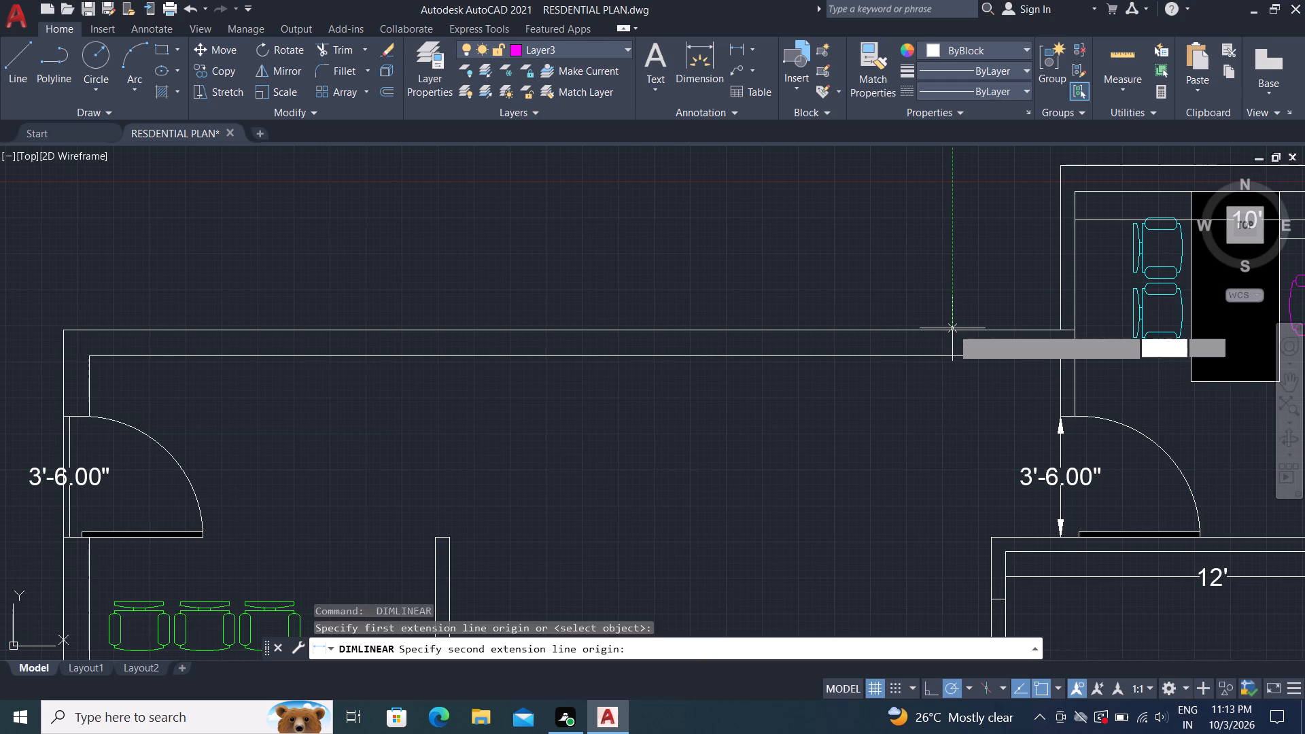
click(950, 358)
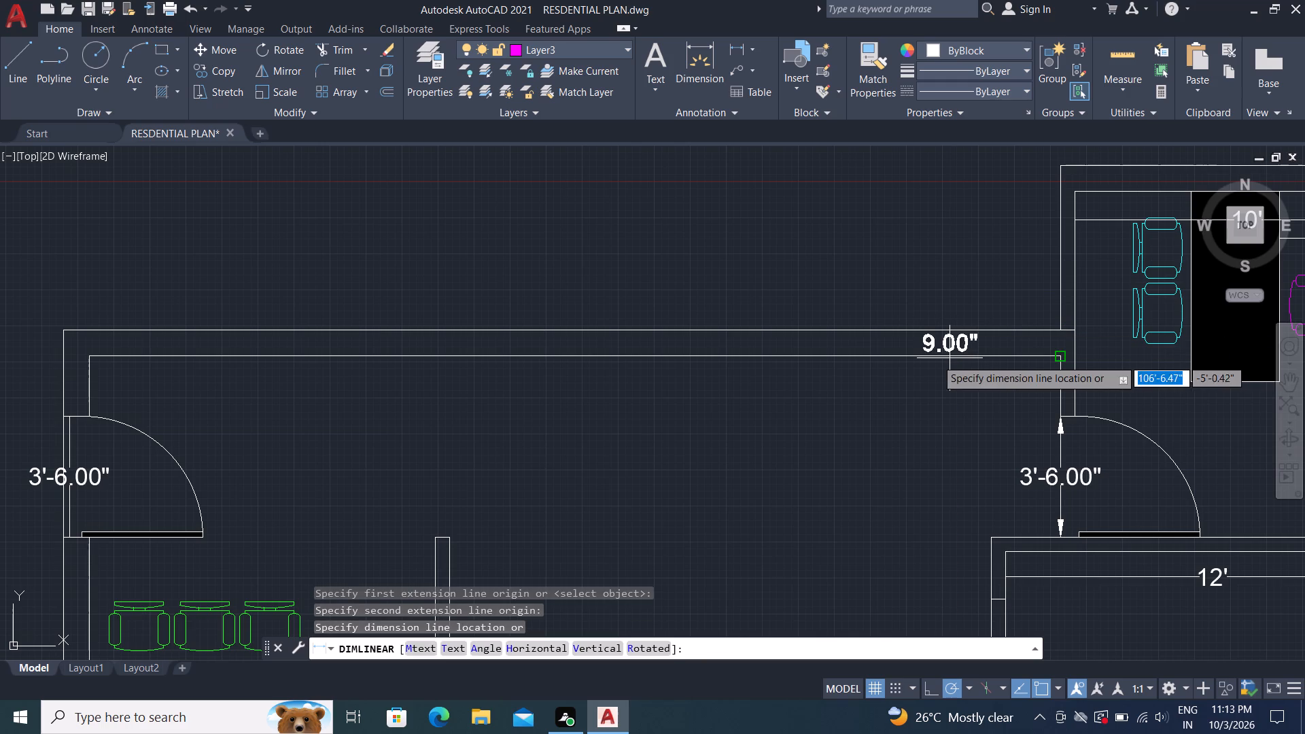
click(936, 359)
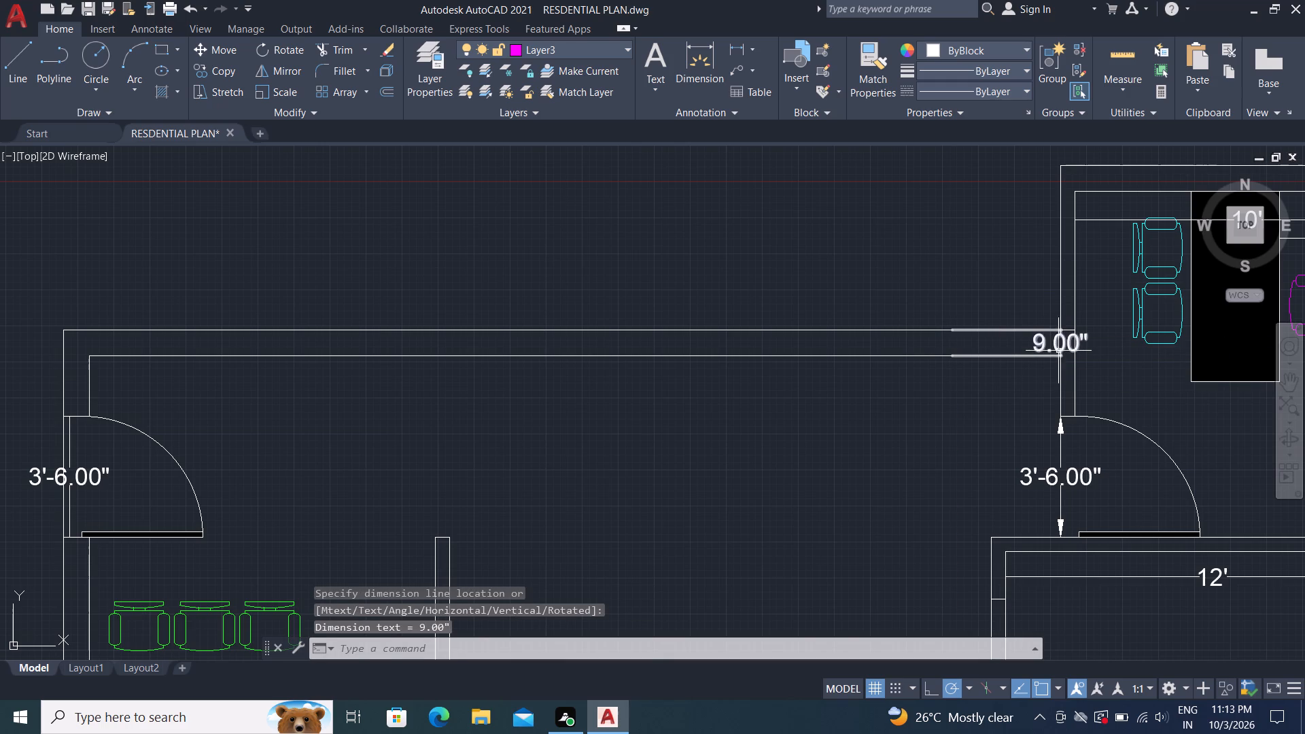
Match the 19' dimension's properties onto the lobby wall thickness, the northeast office's width and depth, and the west entrance door dimensions.
scroll(990, 382, down, 2)
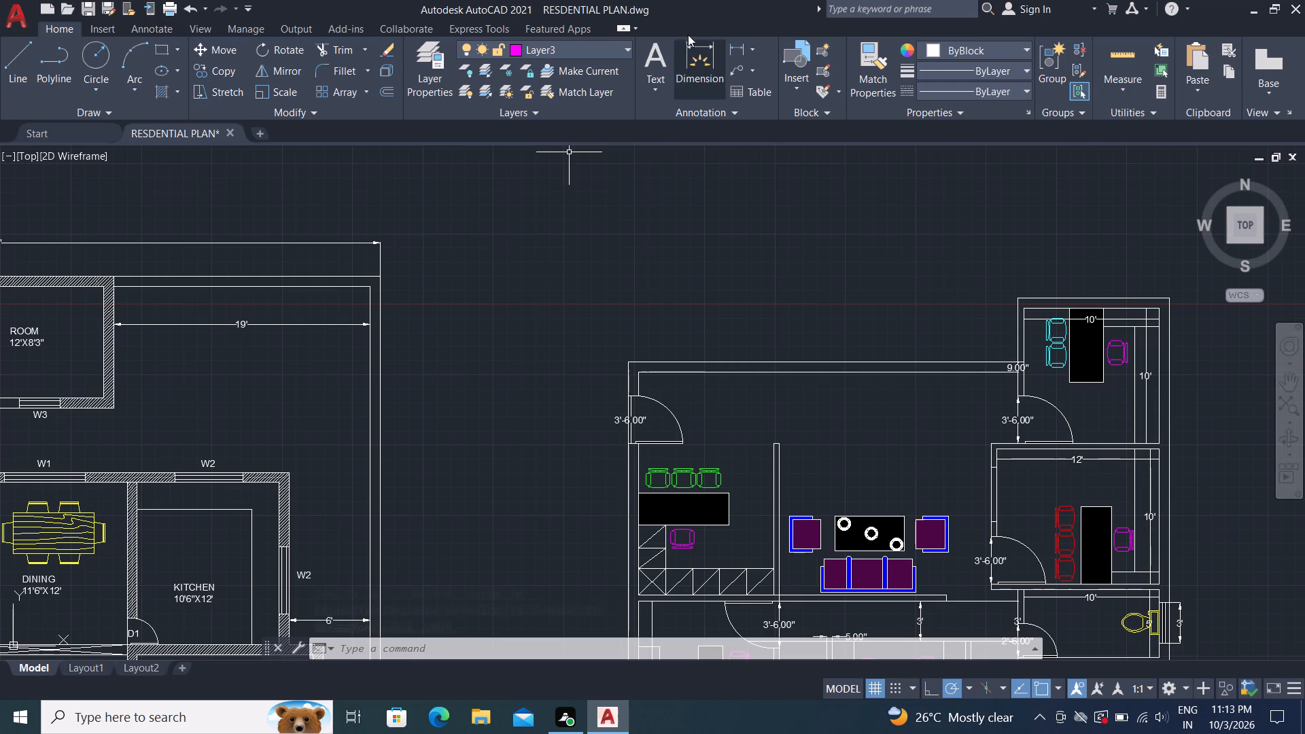
click(877, 61)
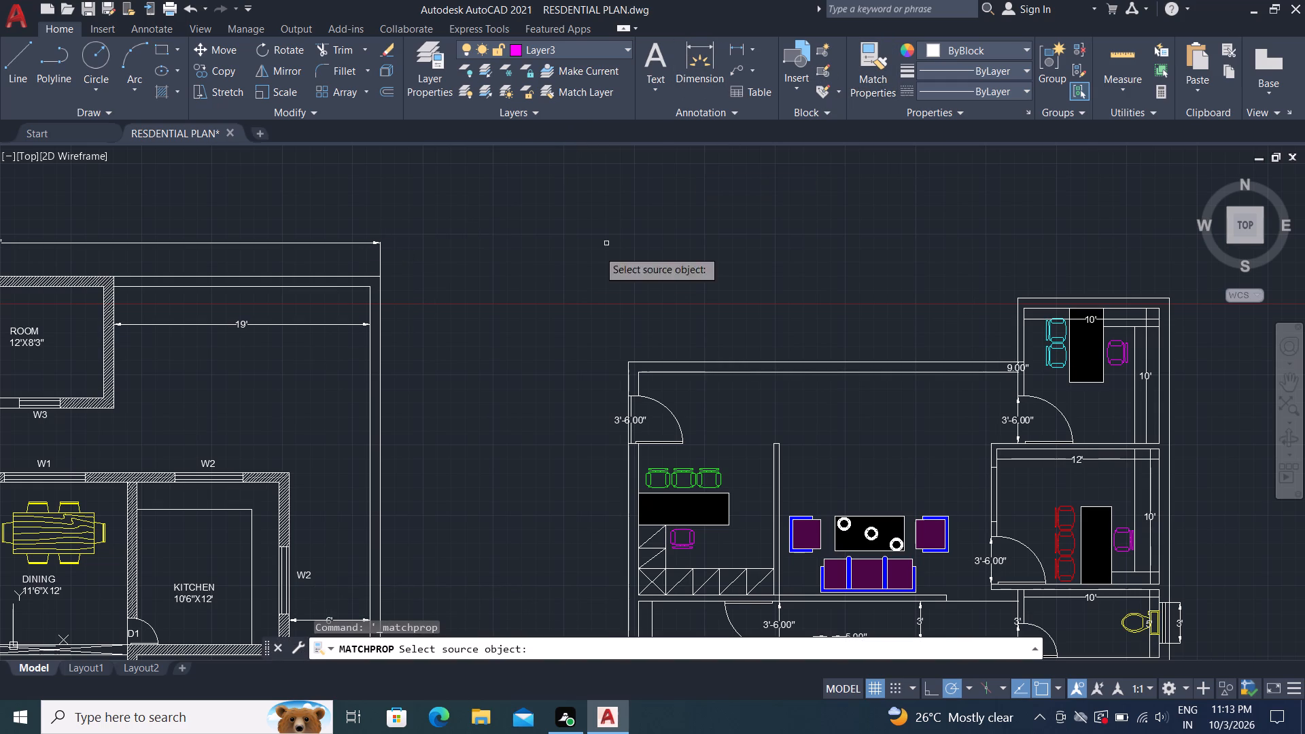
click(360, 324)
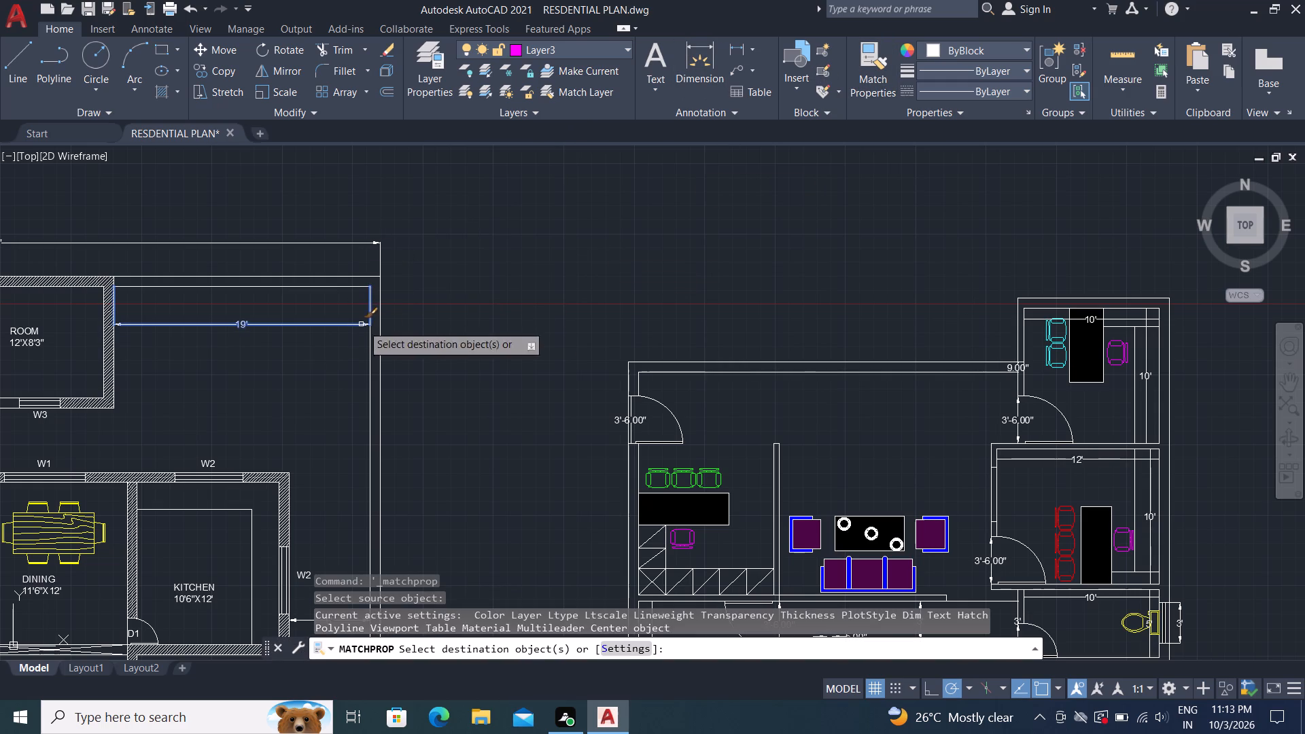
click(1017, 369)
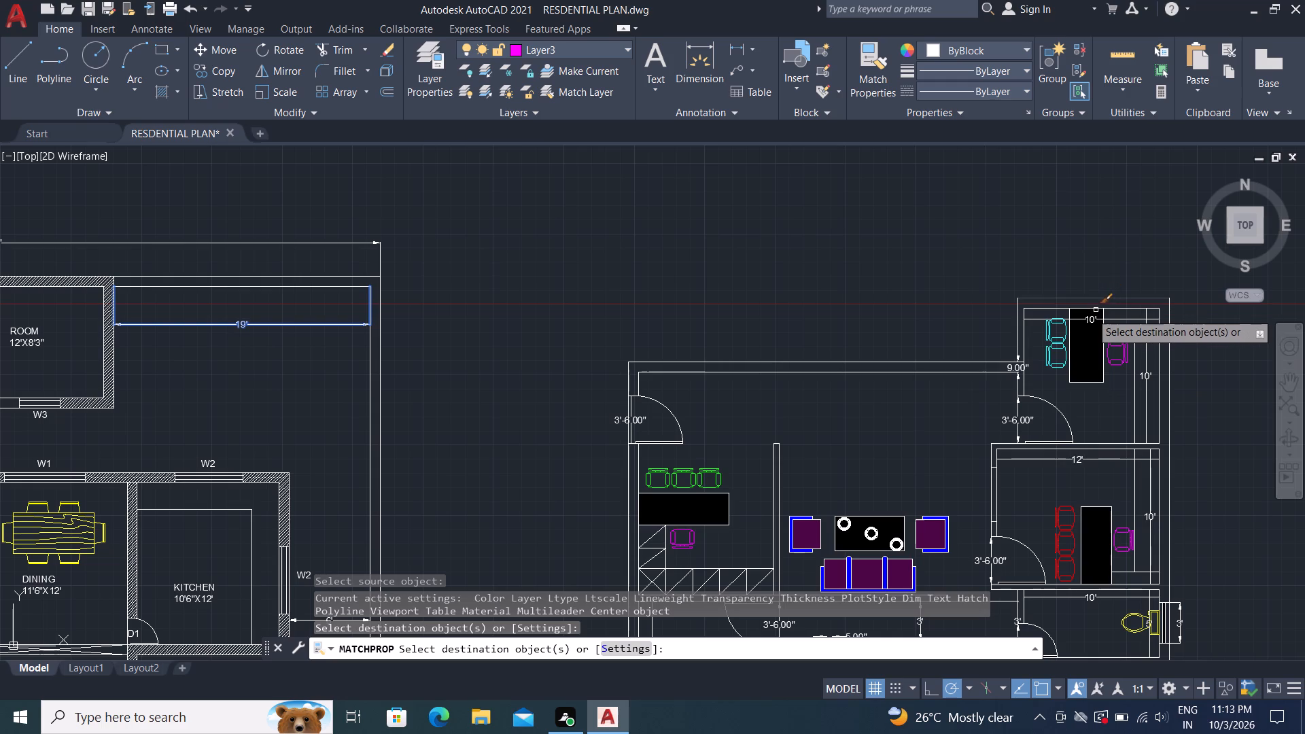
click(1090, 315)
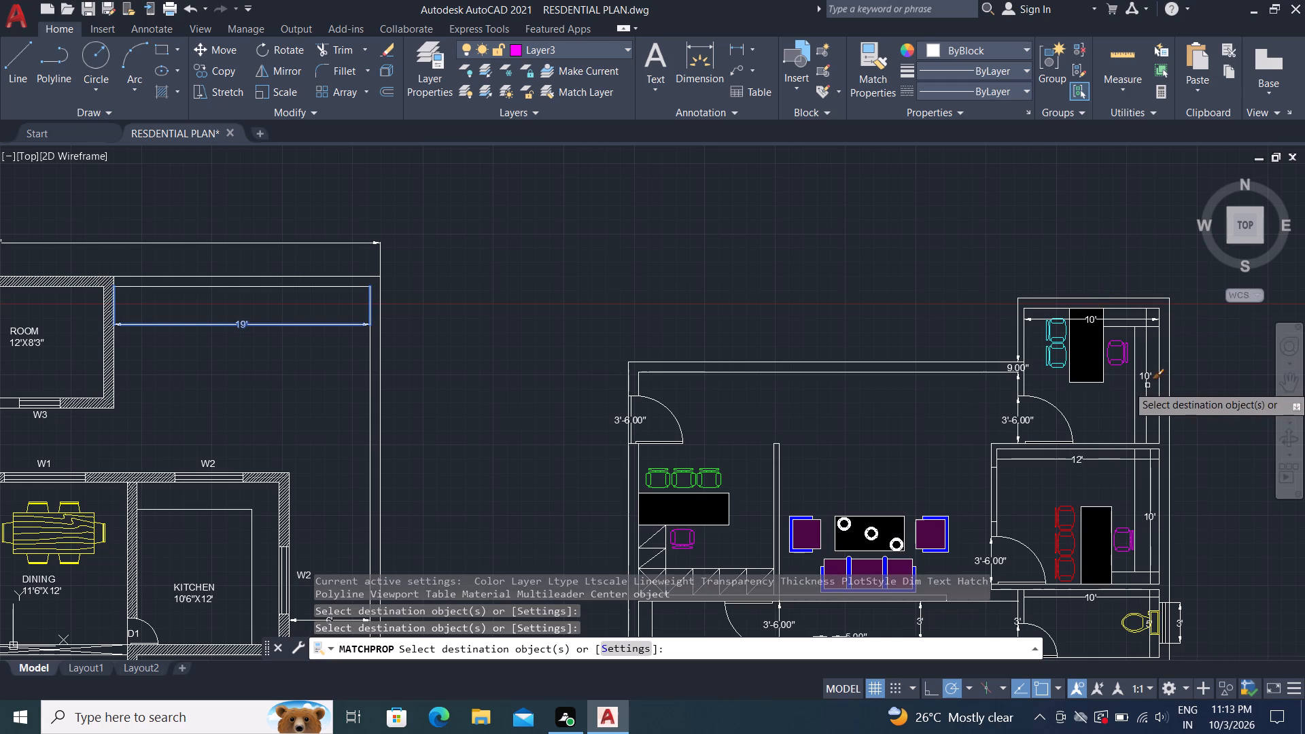
click(1146, 384)
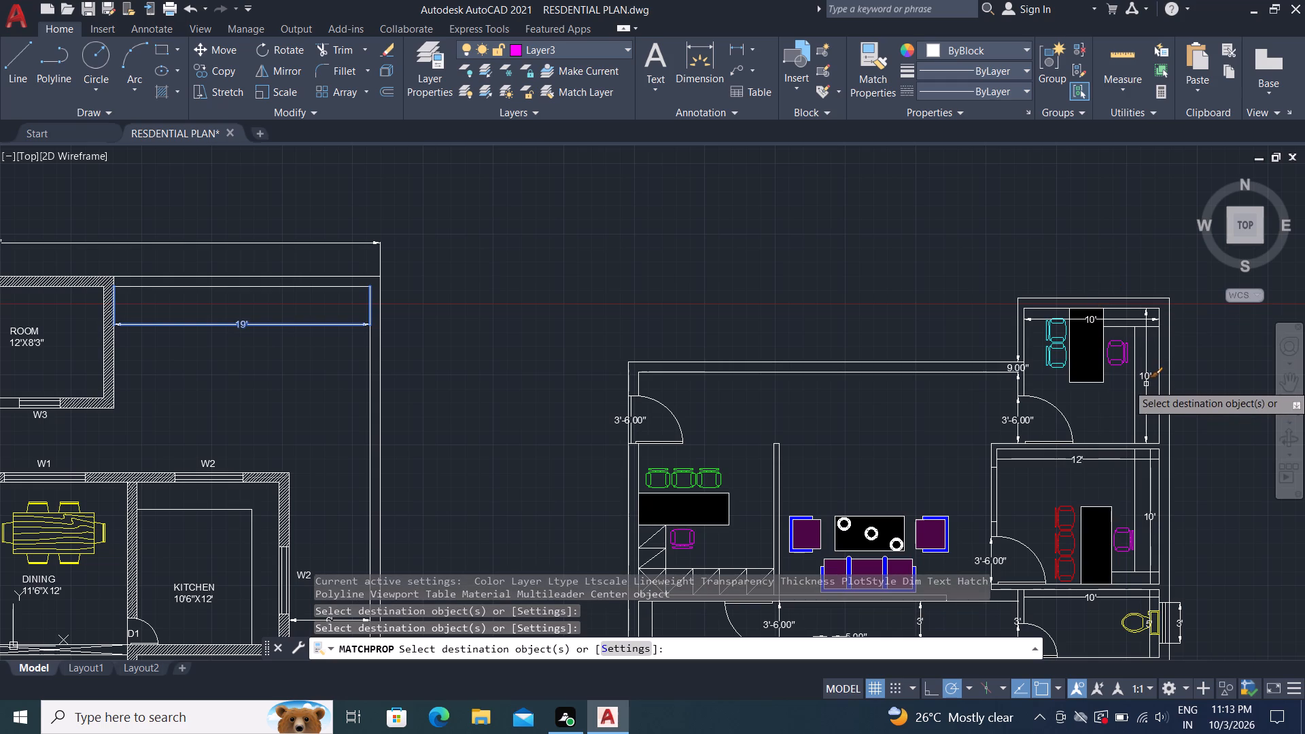
click(636, 419)
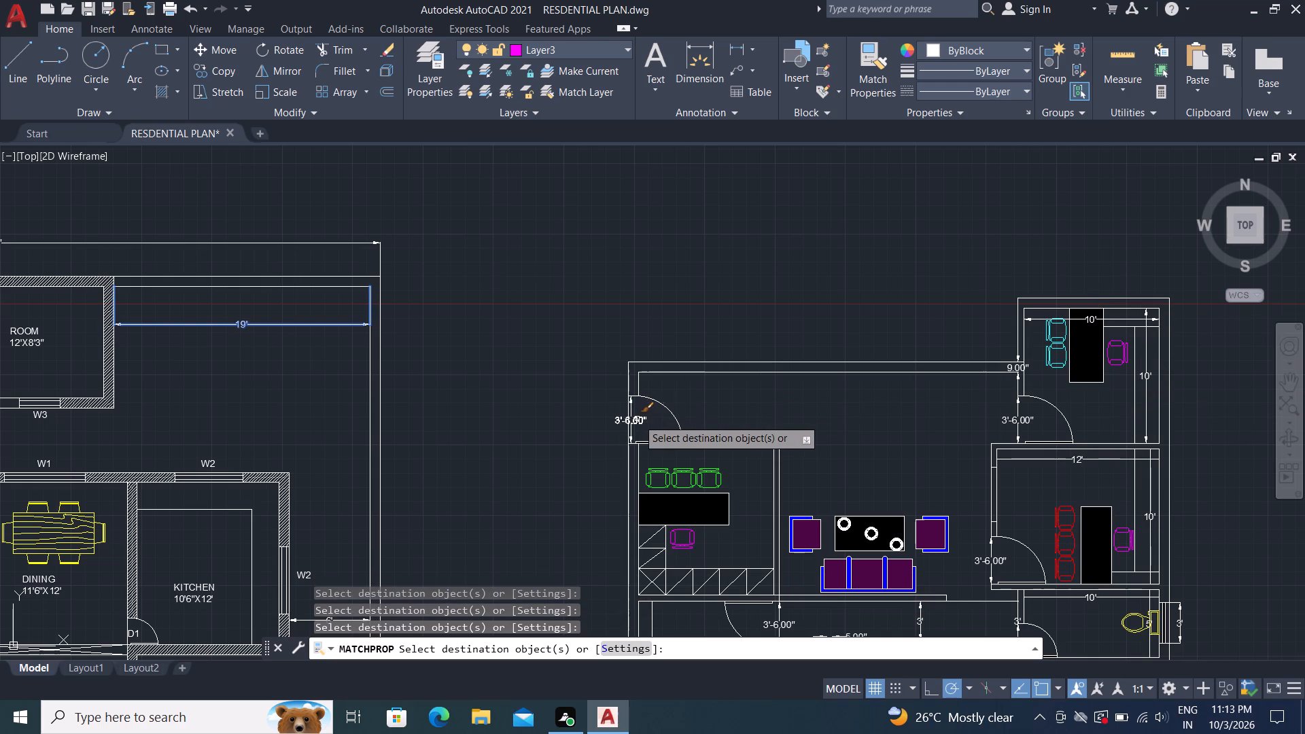
Apply the same matched dimension properties to the red-chair office's 10' depth and 12' width dimensions.
scroll(811, 249, down, 2)
scroll(941, 372, up, 1)
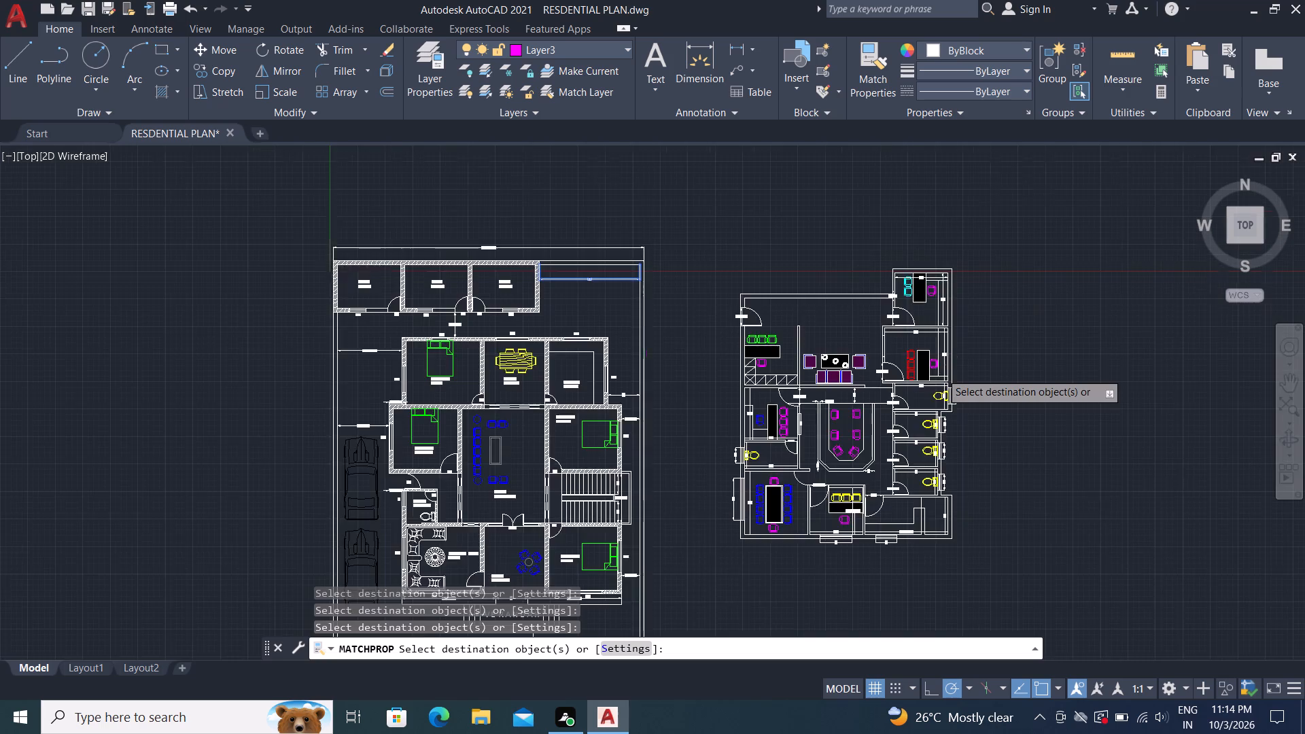
scroll(941, 372, up, 2)
click(943, 363)
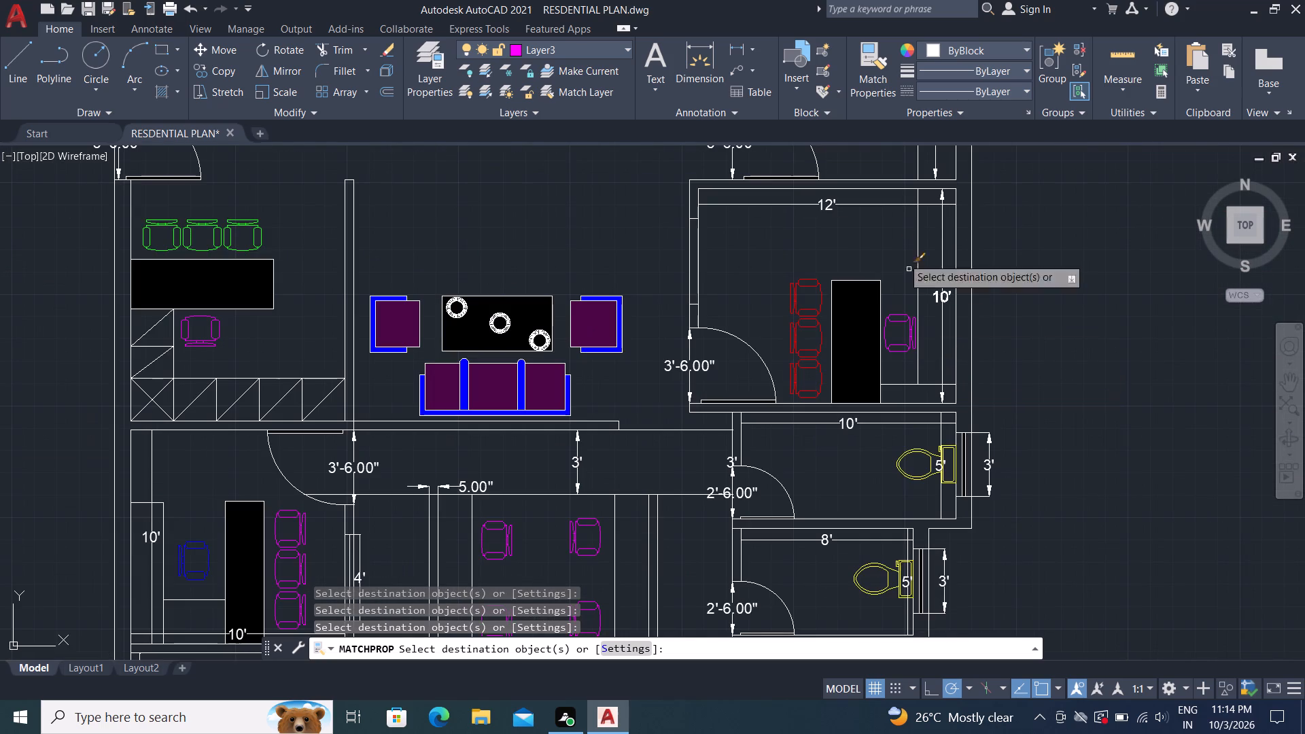
click(856, 204)
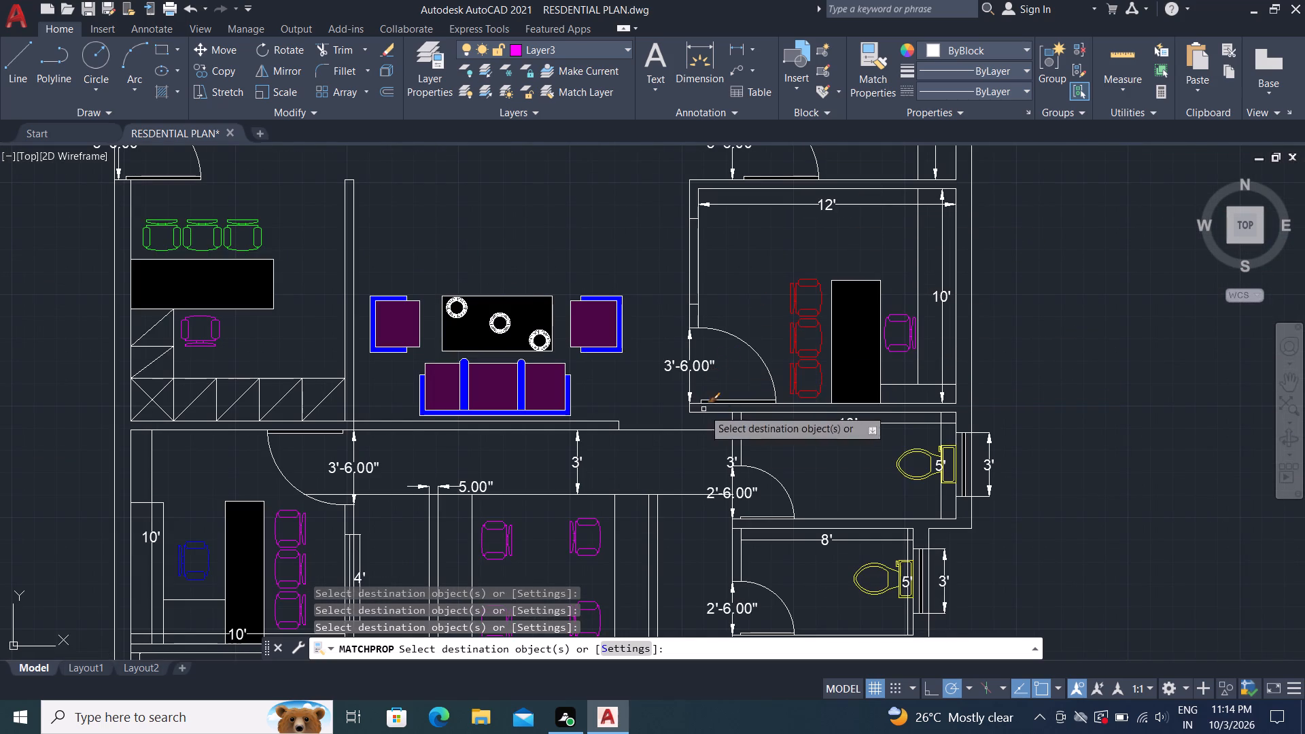
Match the 19' dimension's properties onto the width and depth dimensions of the four toilets along the office plan's east side.
click(788, 423)
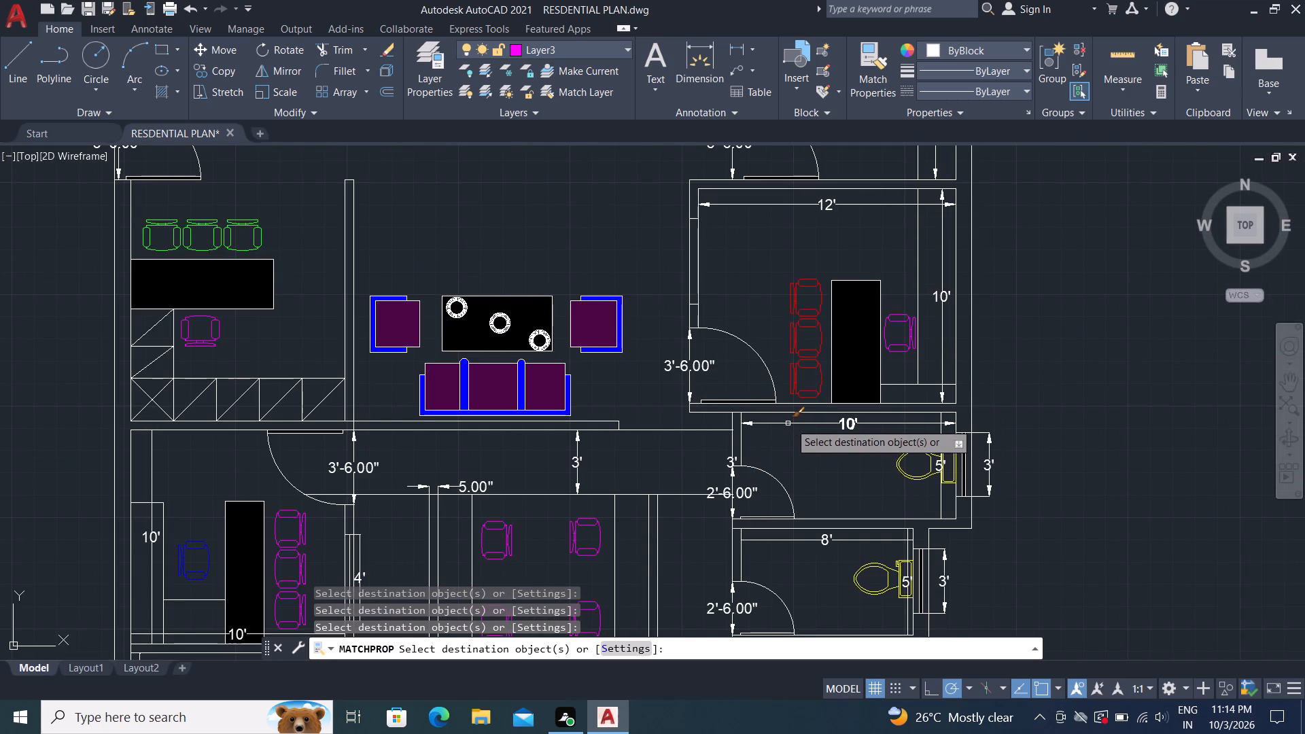
click(940, 488)
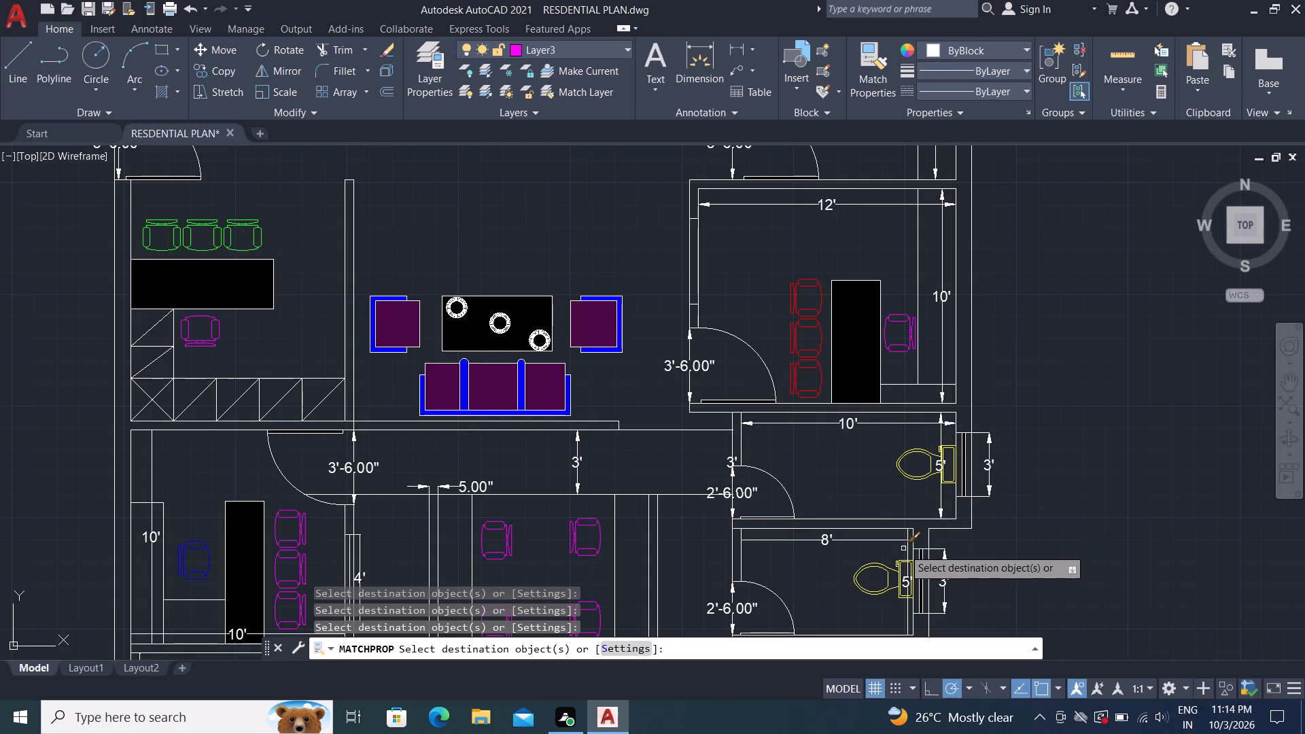
click(908, 549)
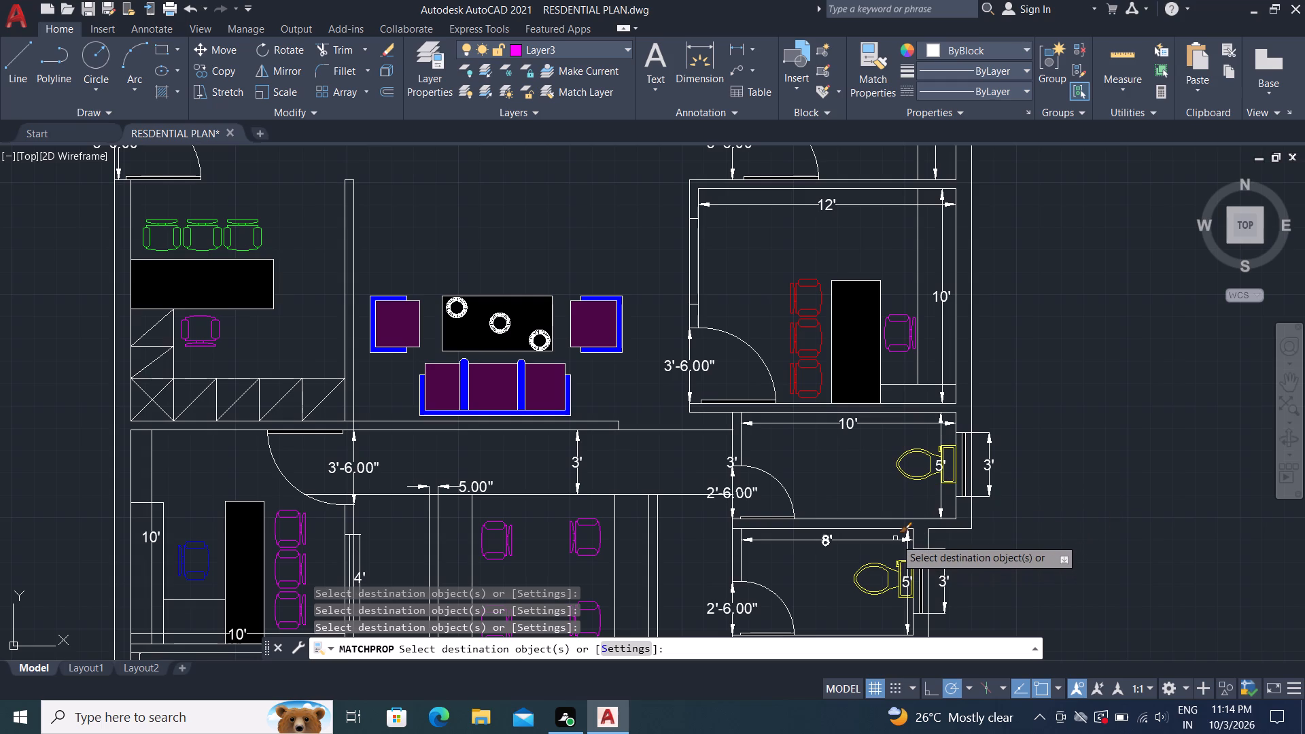
click(895, 538)
scroll(907, 399, down, 1)
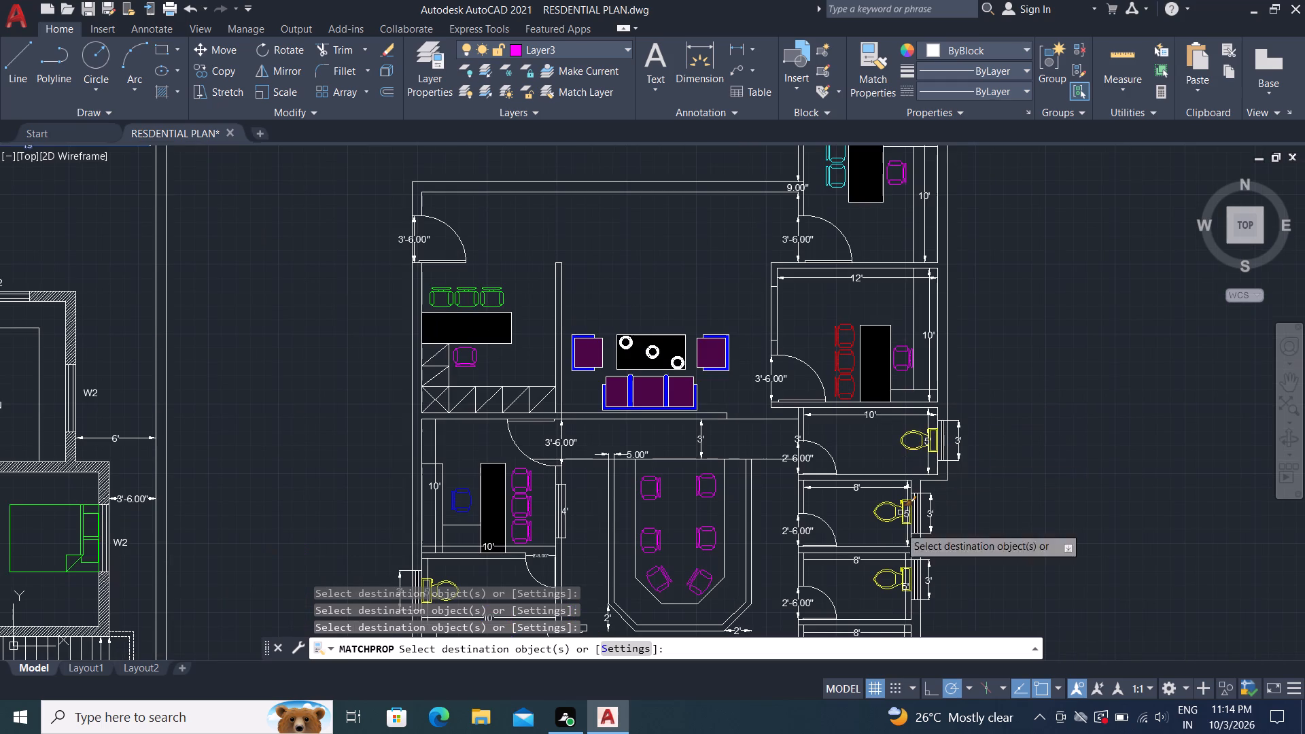
scroll(890, 615, down, 1)
scroll(890, 608, up, 4)
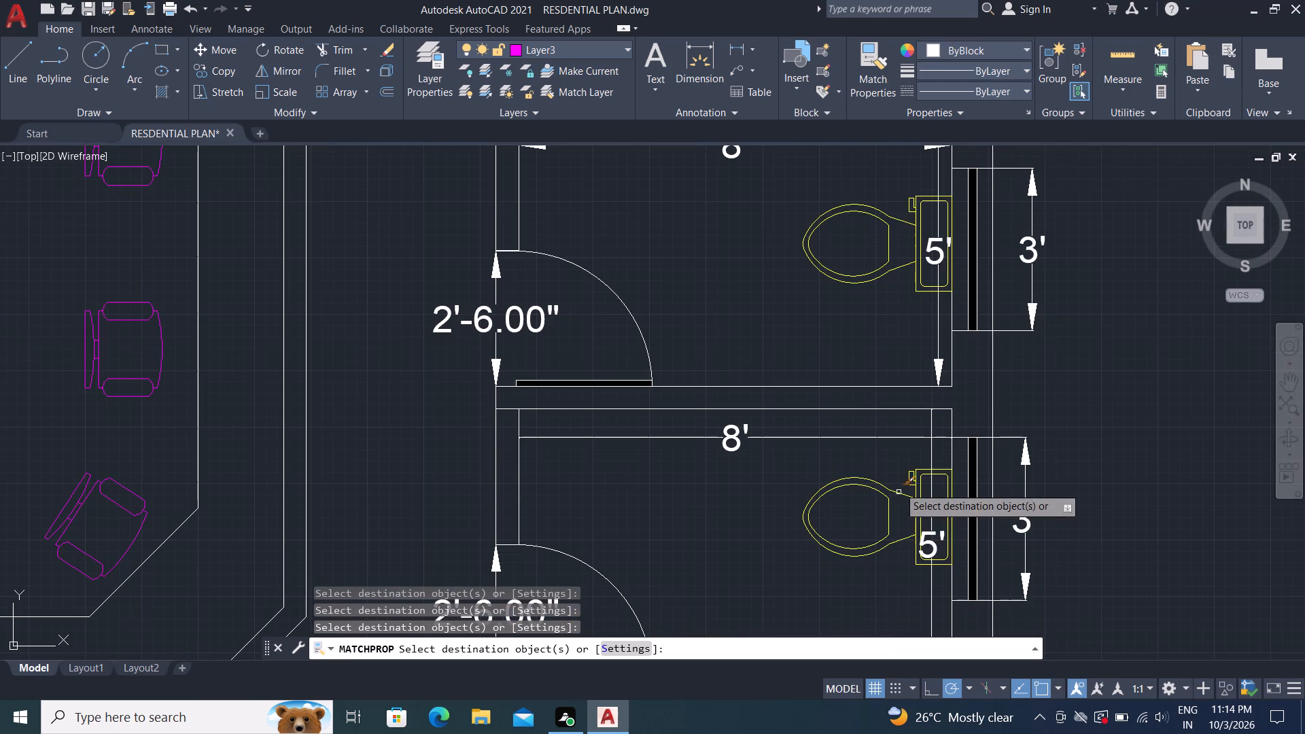
click(899, 437)
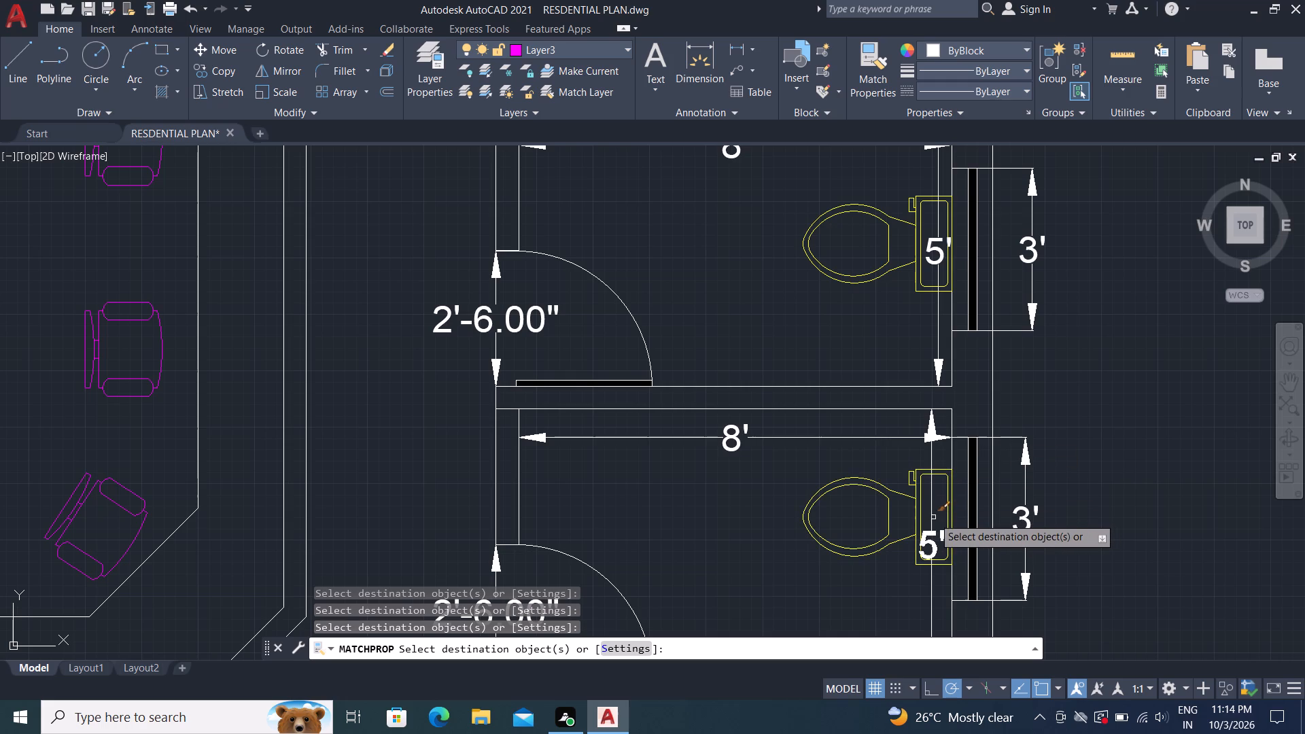
click(930, 516)
scroll(840, 158, down, 1)
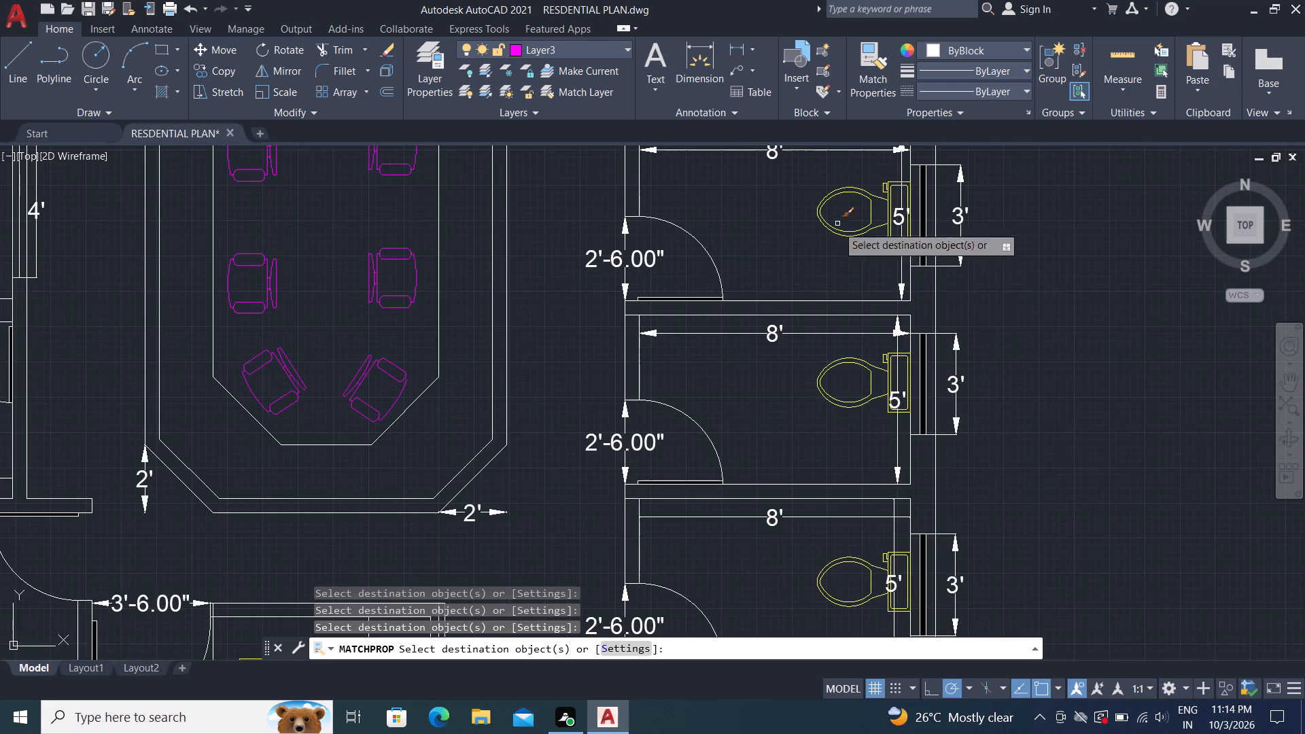
click(804, 516)
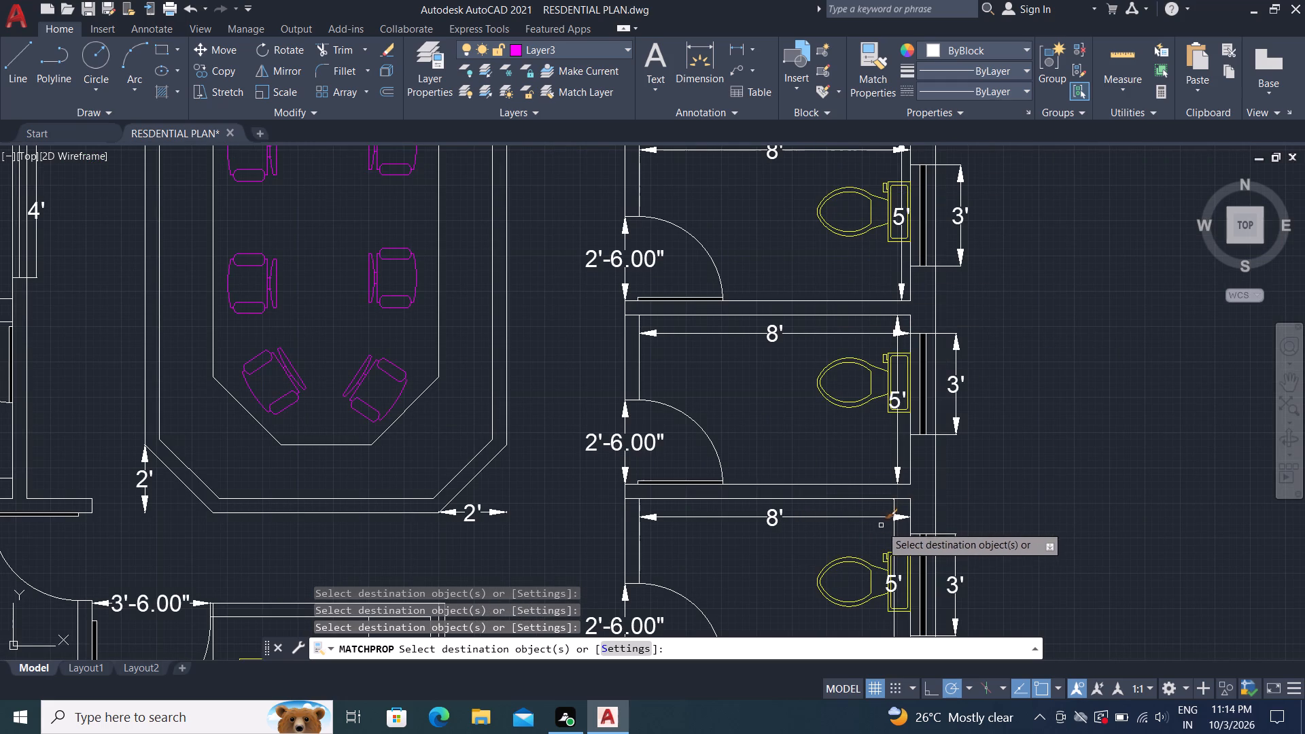
click(894, 528)
Apply the same matched properties to the southeast room's 15'-9" and 7' dimensions and the yellow-chair office's 8'-11" and 10' dimensions.
scroll(856, 438, down, 1)
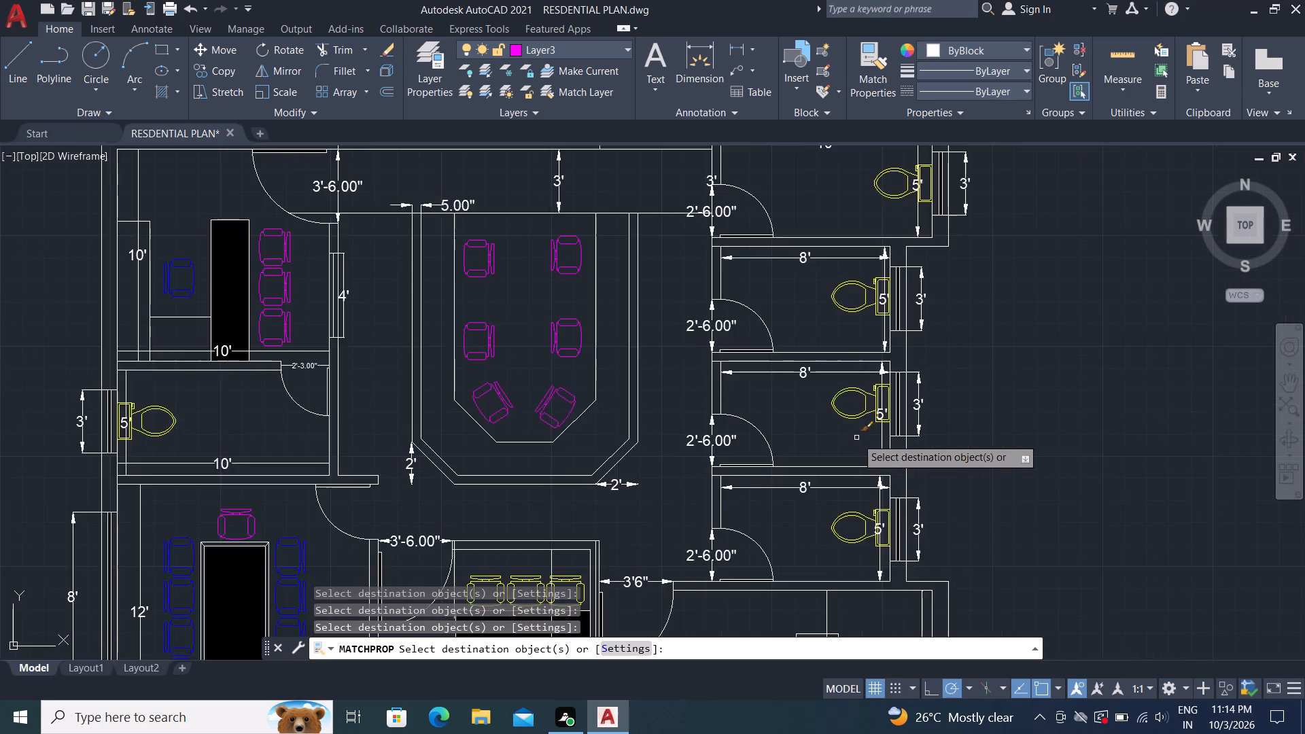
scroll(856, 438, down, 1)
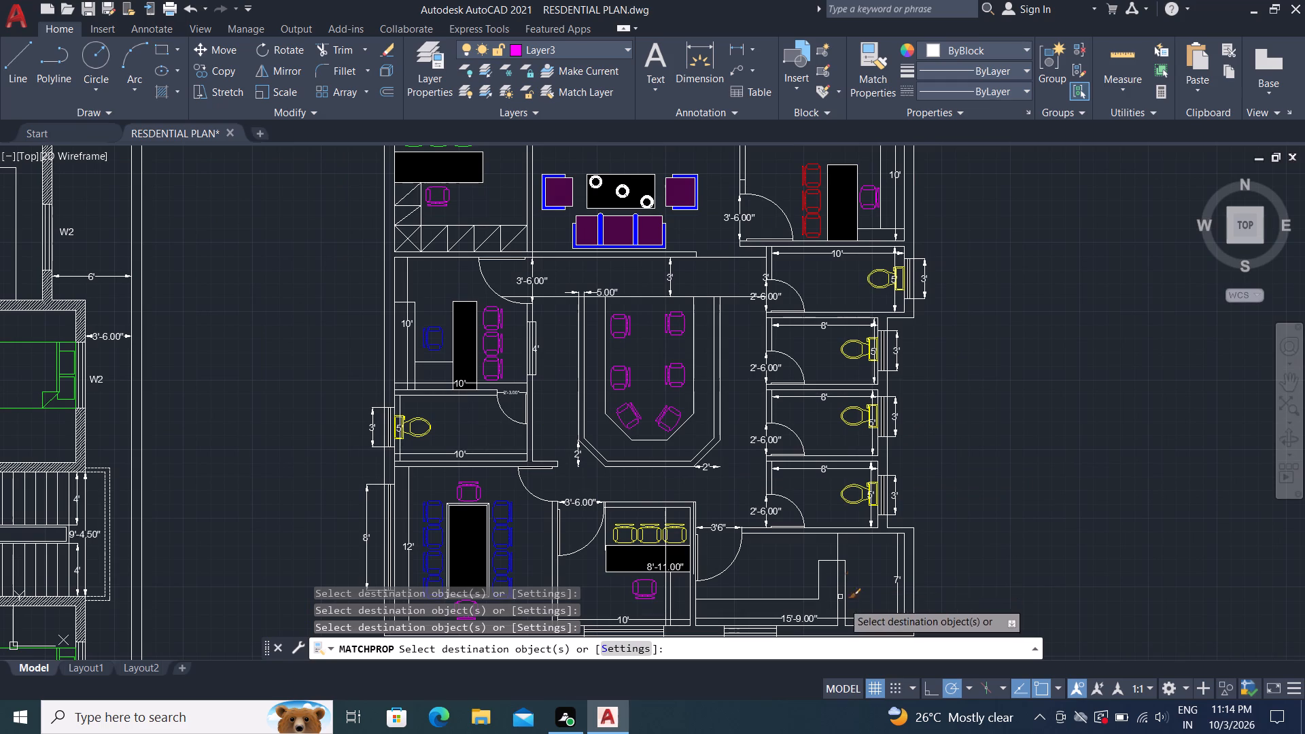
click(870, 619)
click(895, 597)
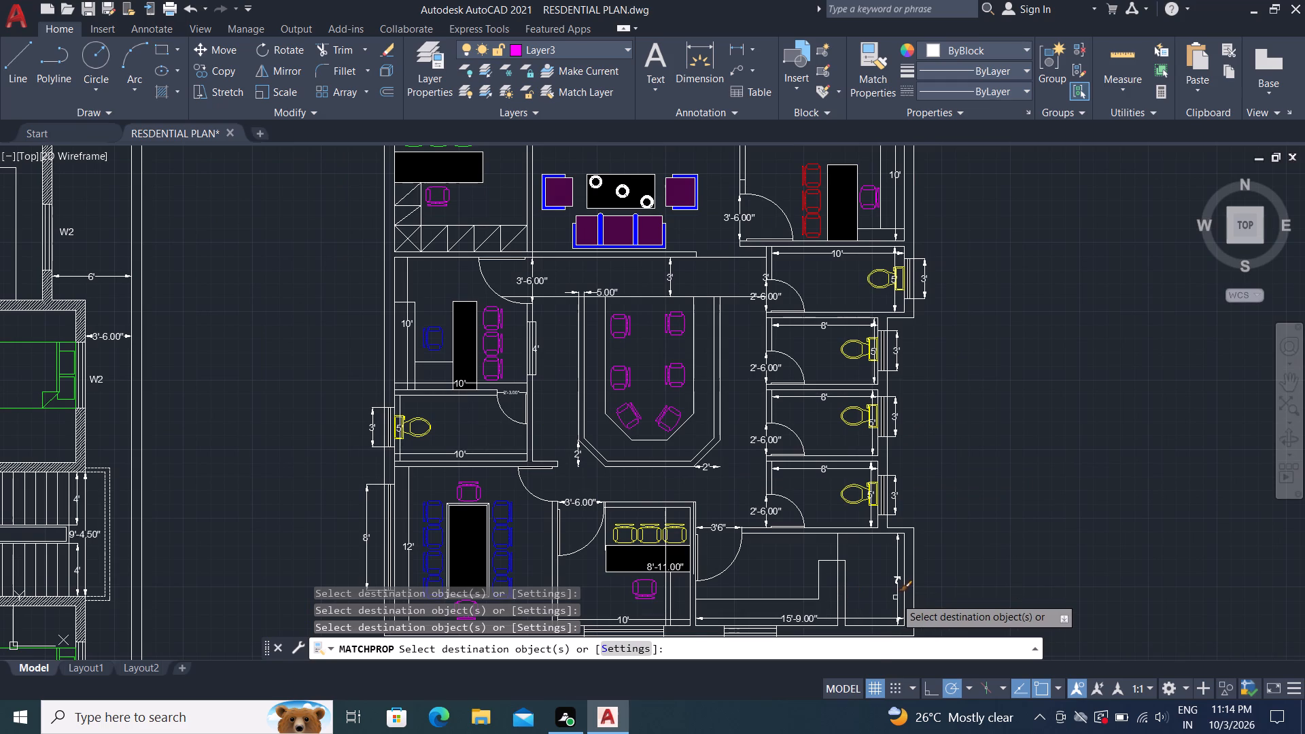
click(671, 570)
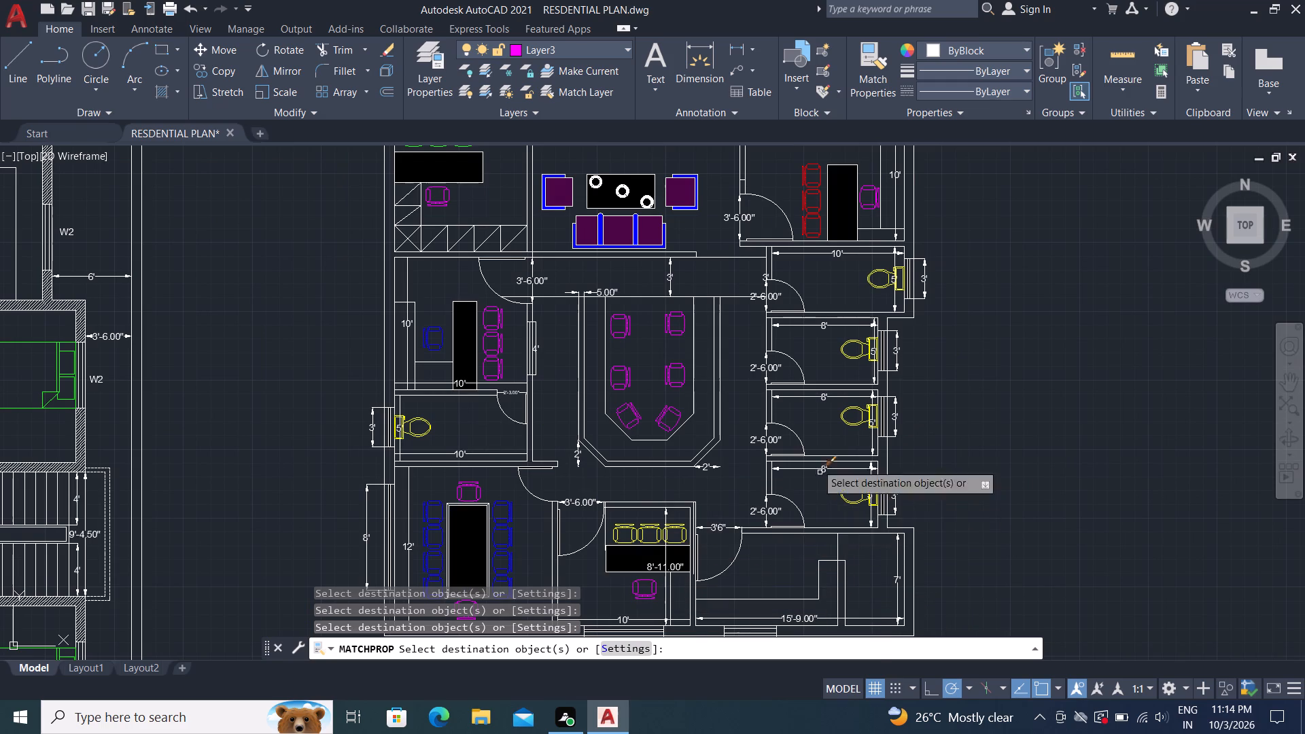
scroll(792, 408, down, 2)
scroll(714, 546, up, 2)
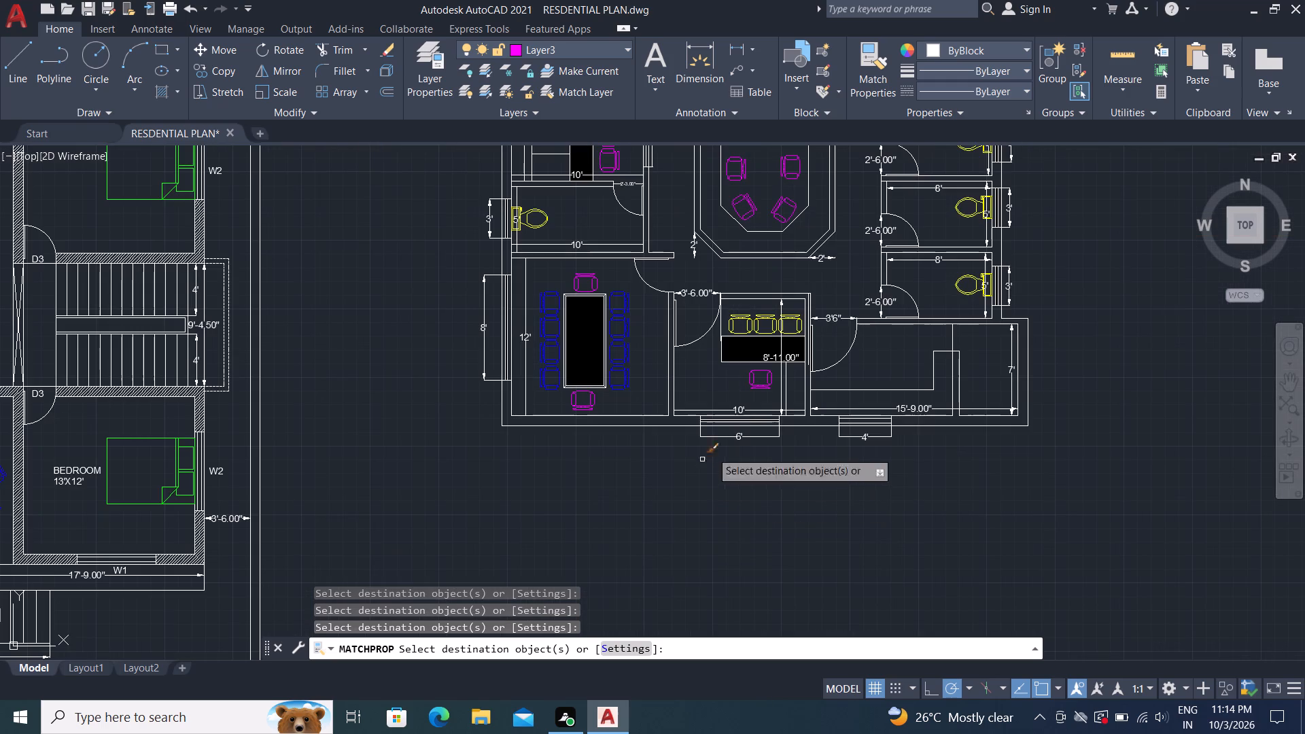
click(758, 412)
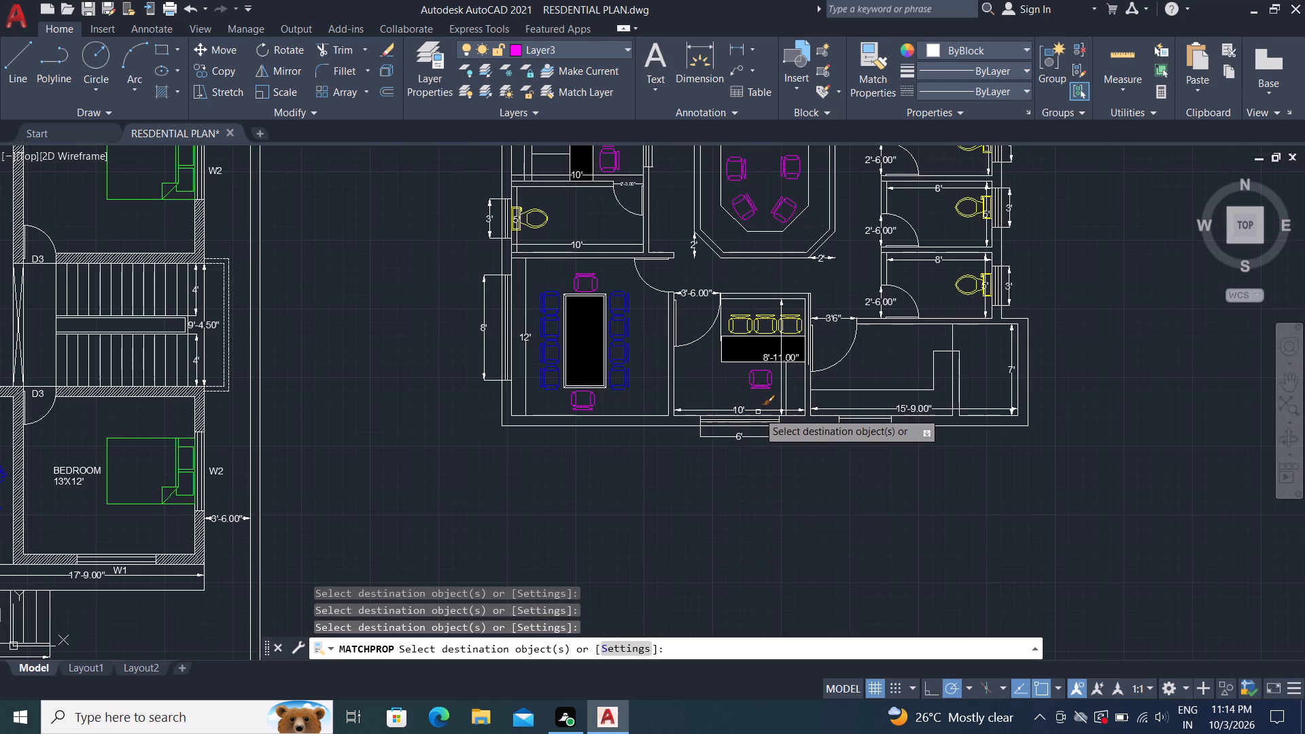
Apply the matched properties to the meeting room's 12' depth, the west toilet's and blue-chair office's widths and depths, and the 4' window dimension.
click(527, 281)
click(607, 244)
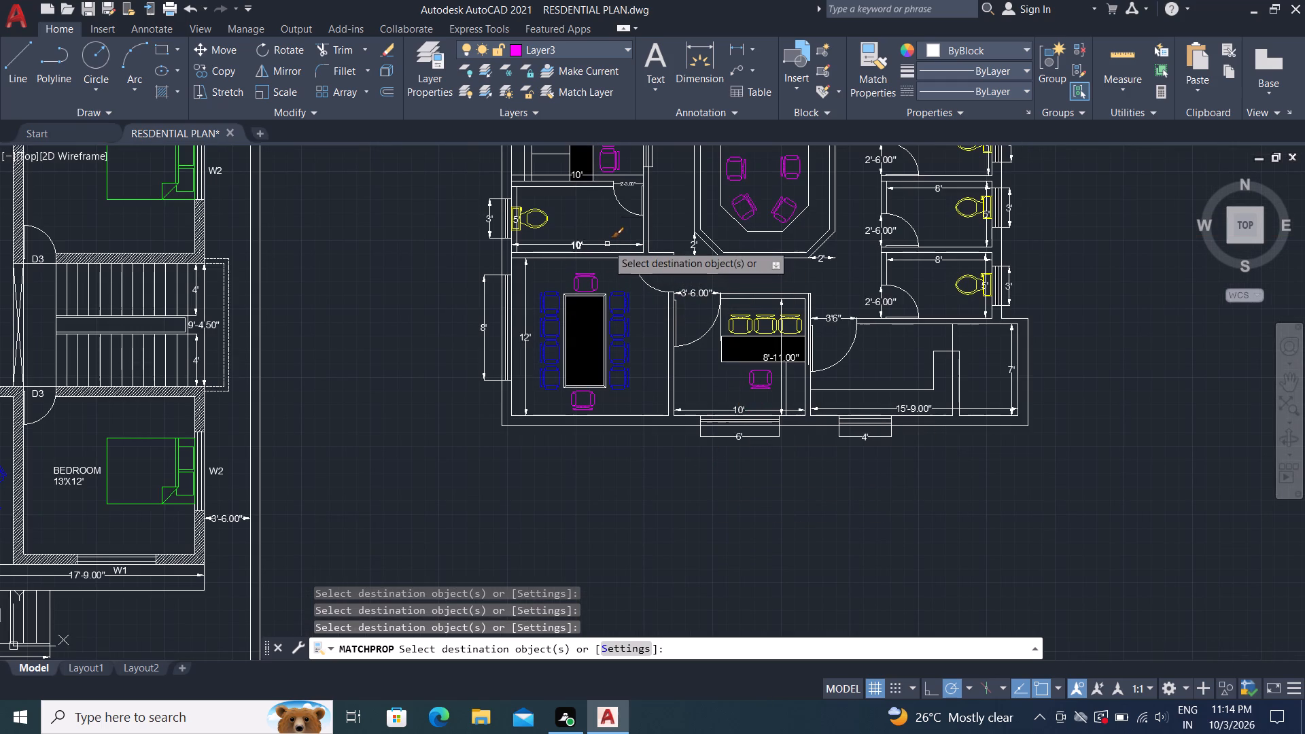
scroll(625, 171, up, 3)
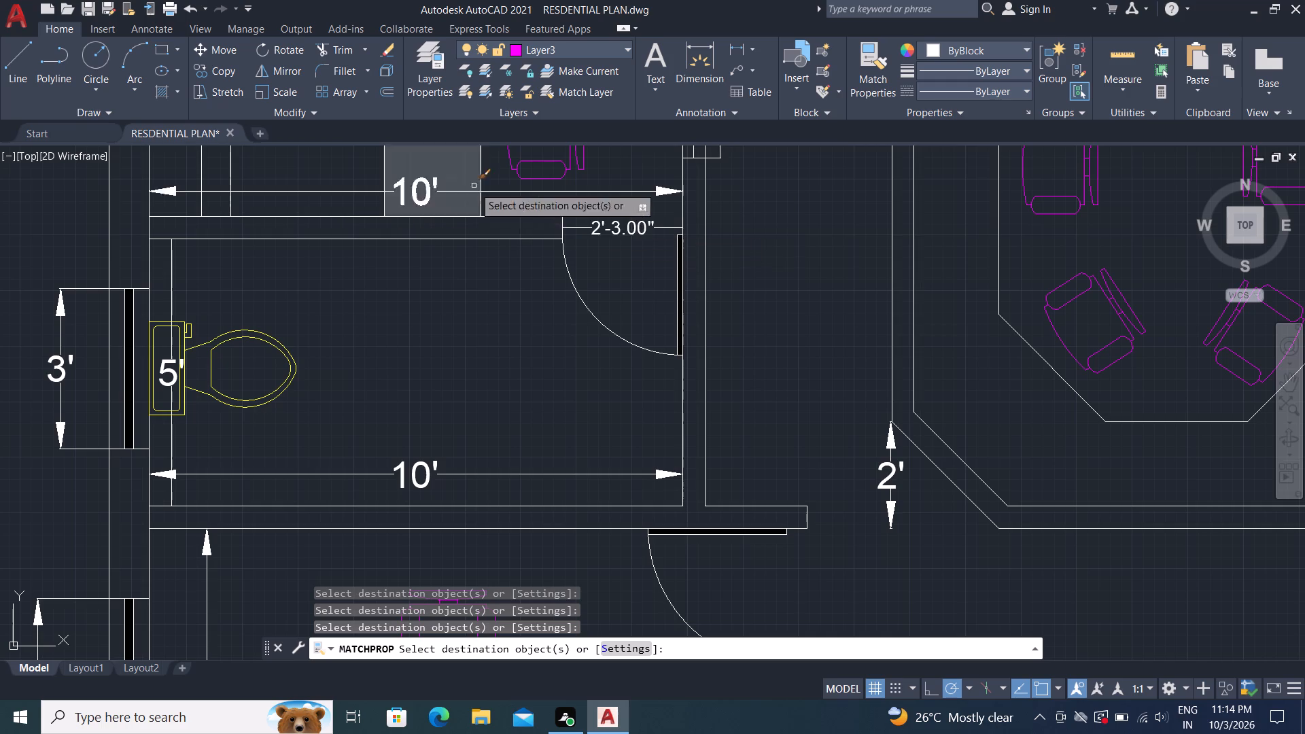
click(538, 191)
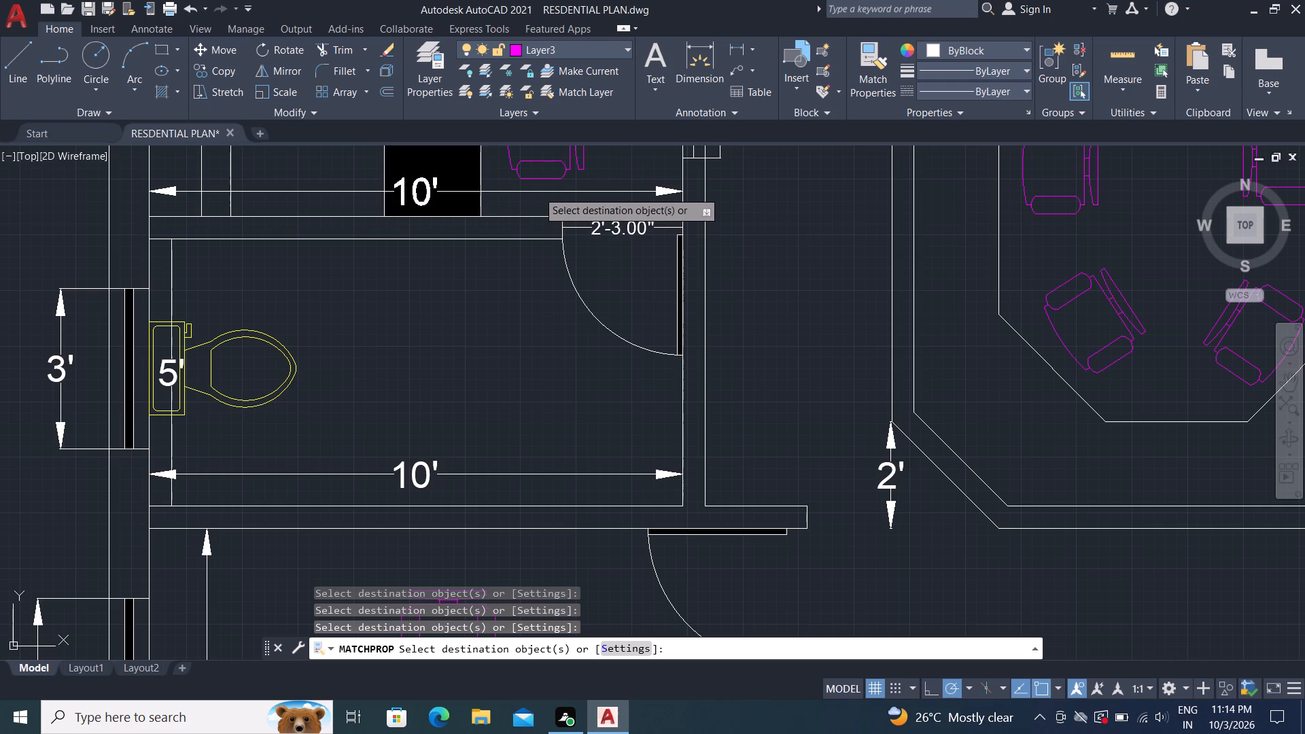
scroll(856, 440, down, 1)
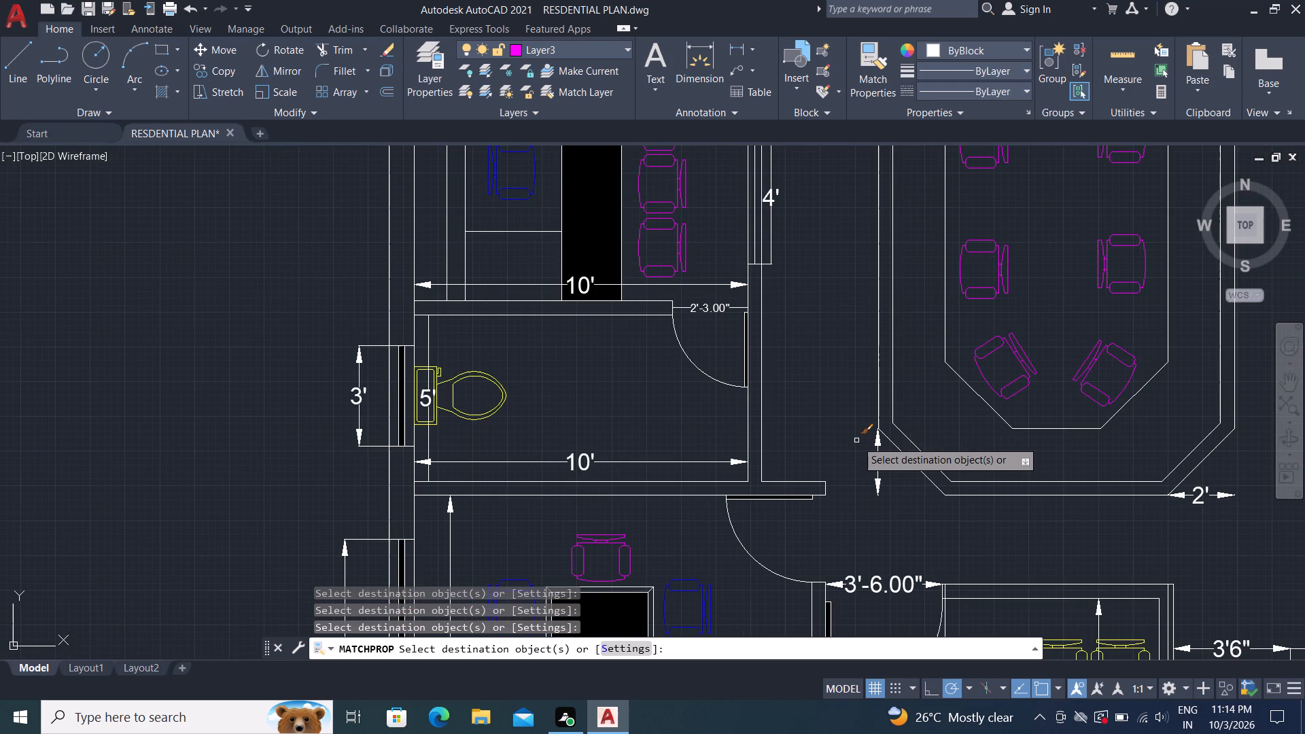
click(428, 345)
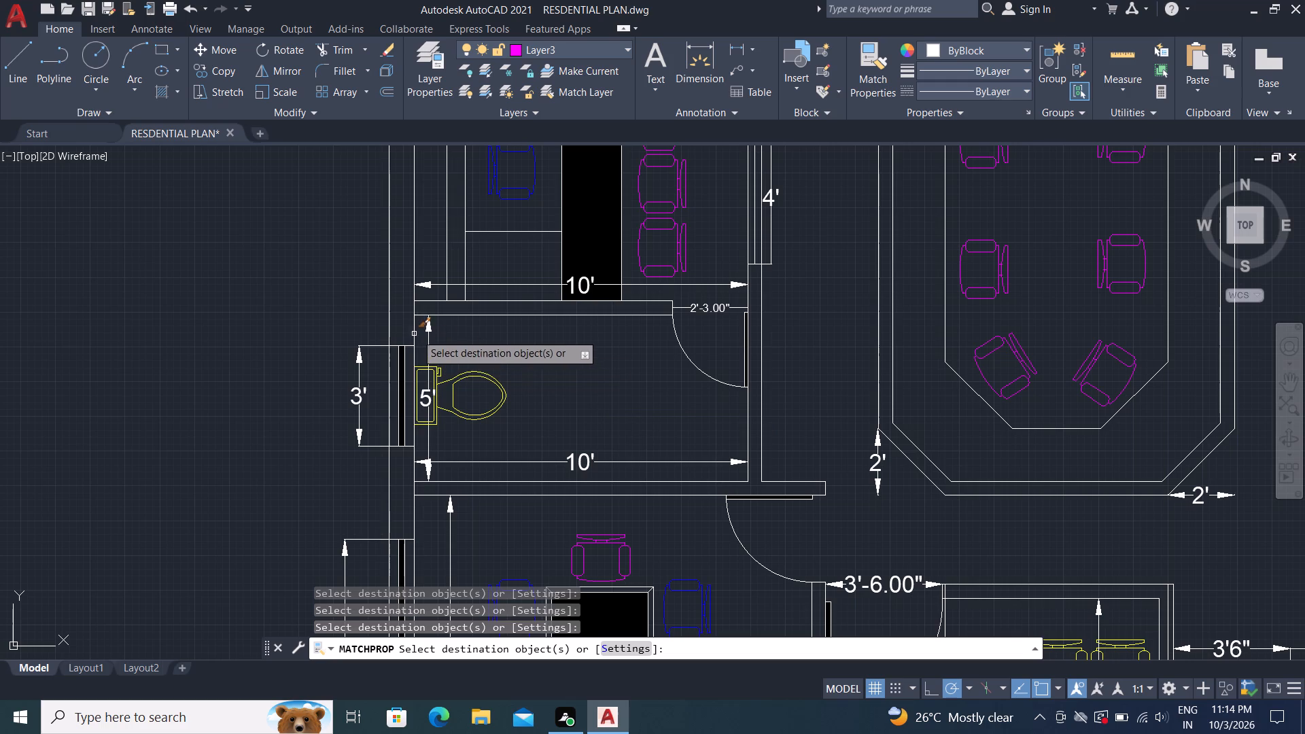
click(773, 231)
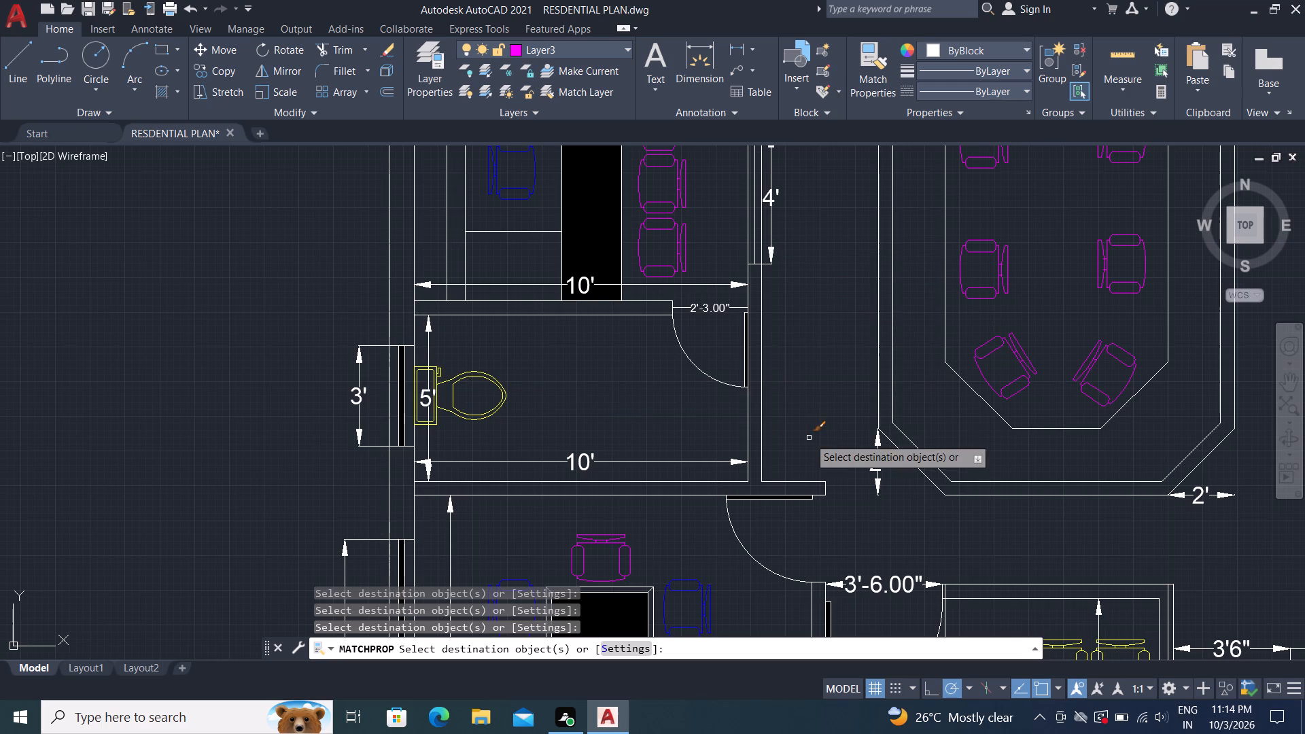
scroll(814, 450, down, 1)
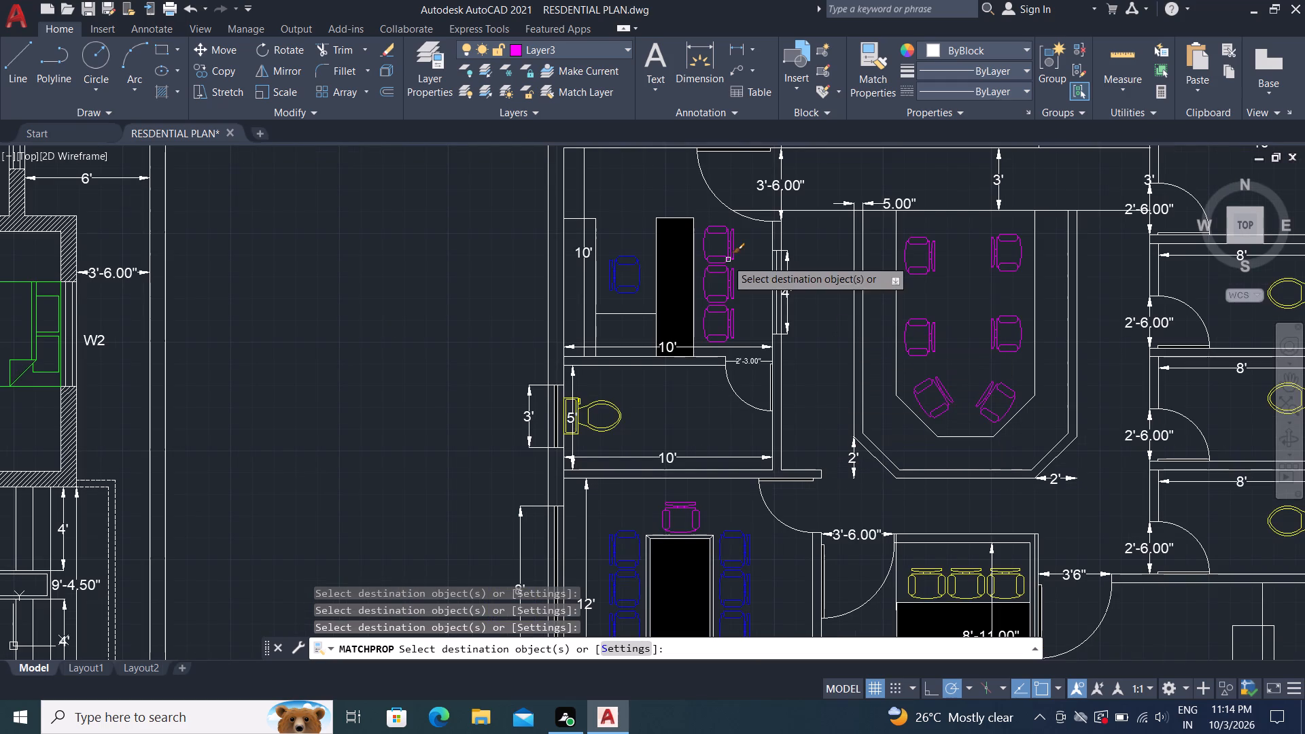
click(582, 273)
scroll(471, 354, down, 1)
scroll(520, 306, down, 1)
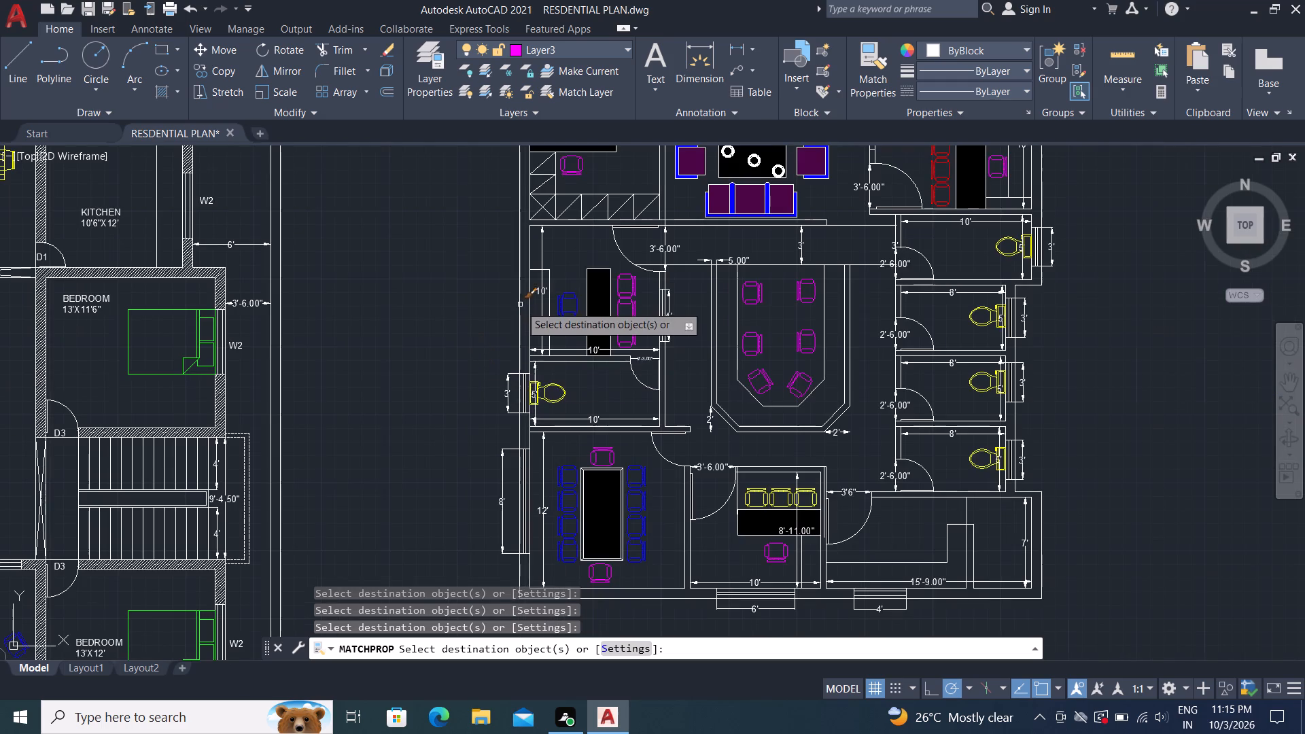
scroll(520, 317, down, 1)
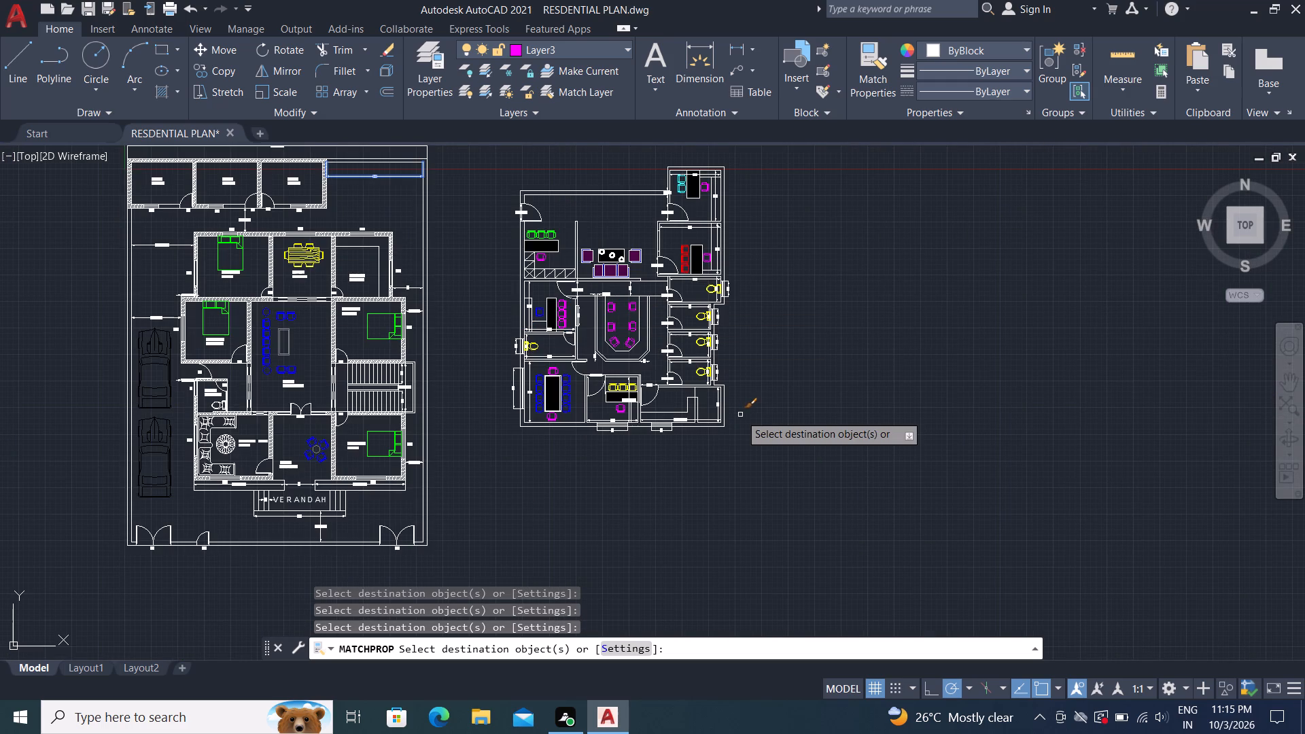
key(Escape)
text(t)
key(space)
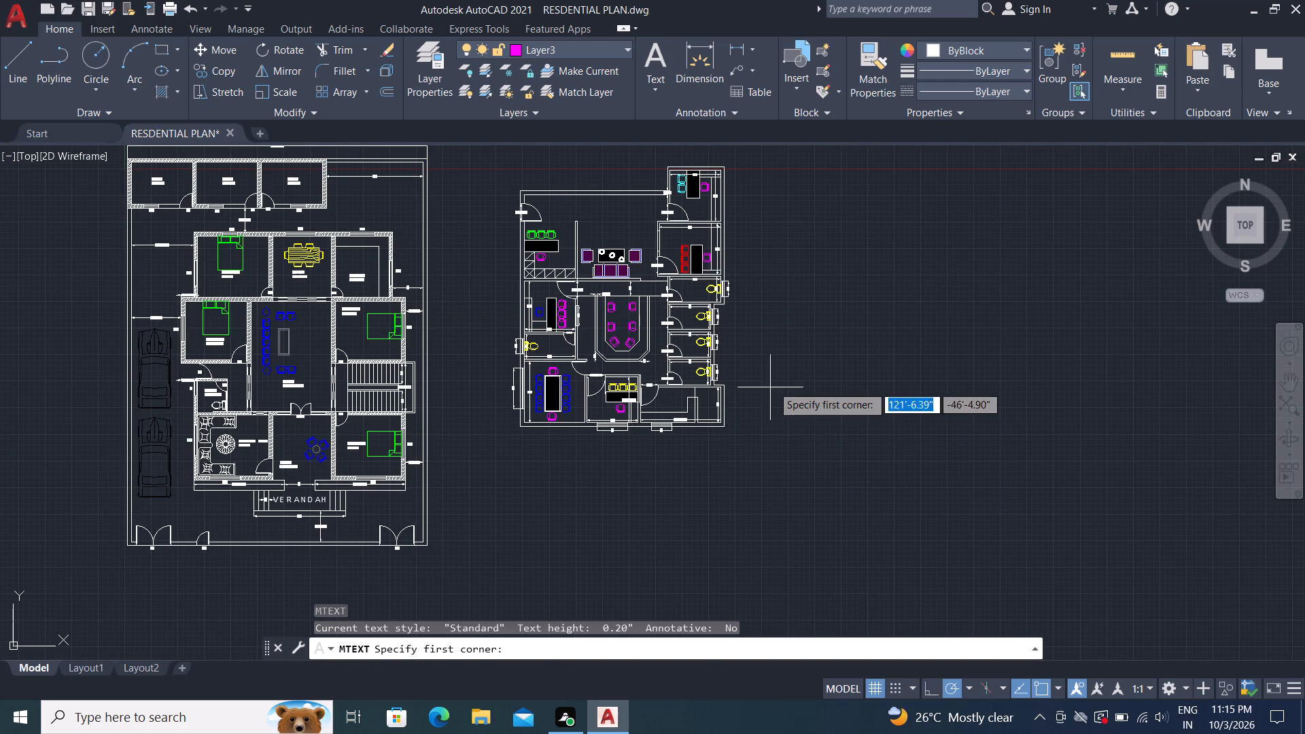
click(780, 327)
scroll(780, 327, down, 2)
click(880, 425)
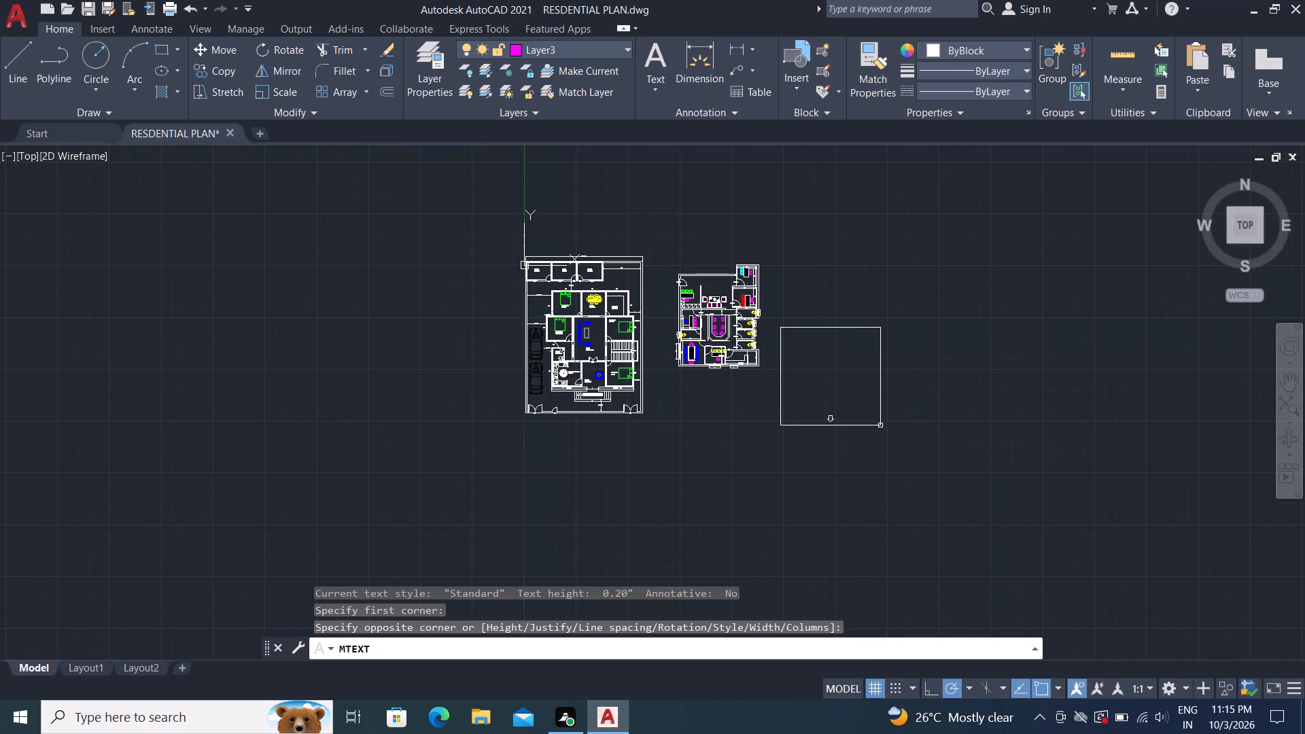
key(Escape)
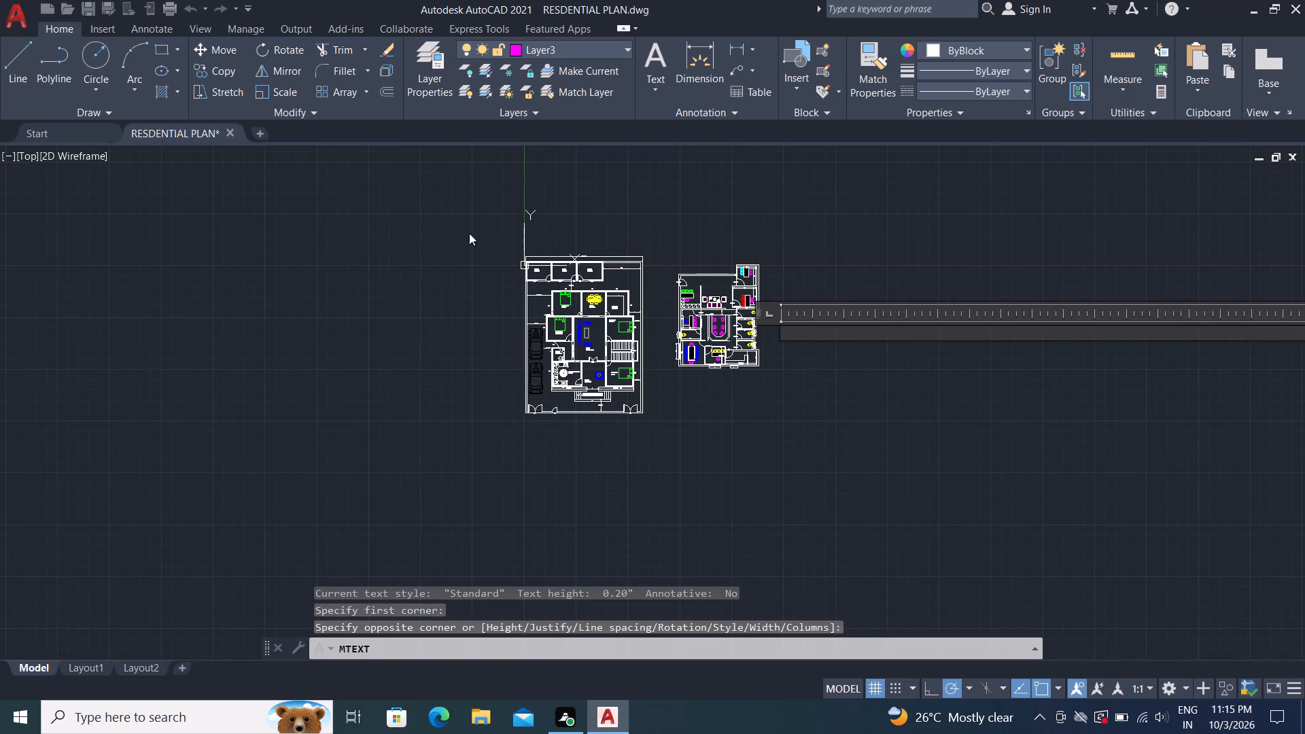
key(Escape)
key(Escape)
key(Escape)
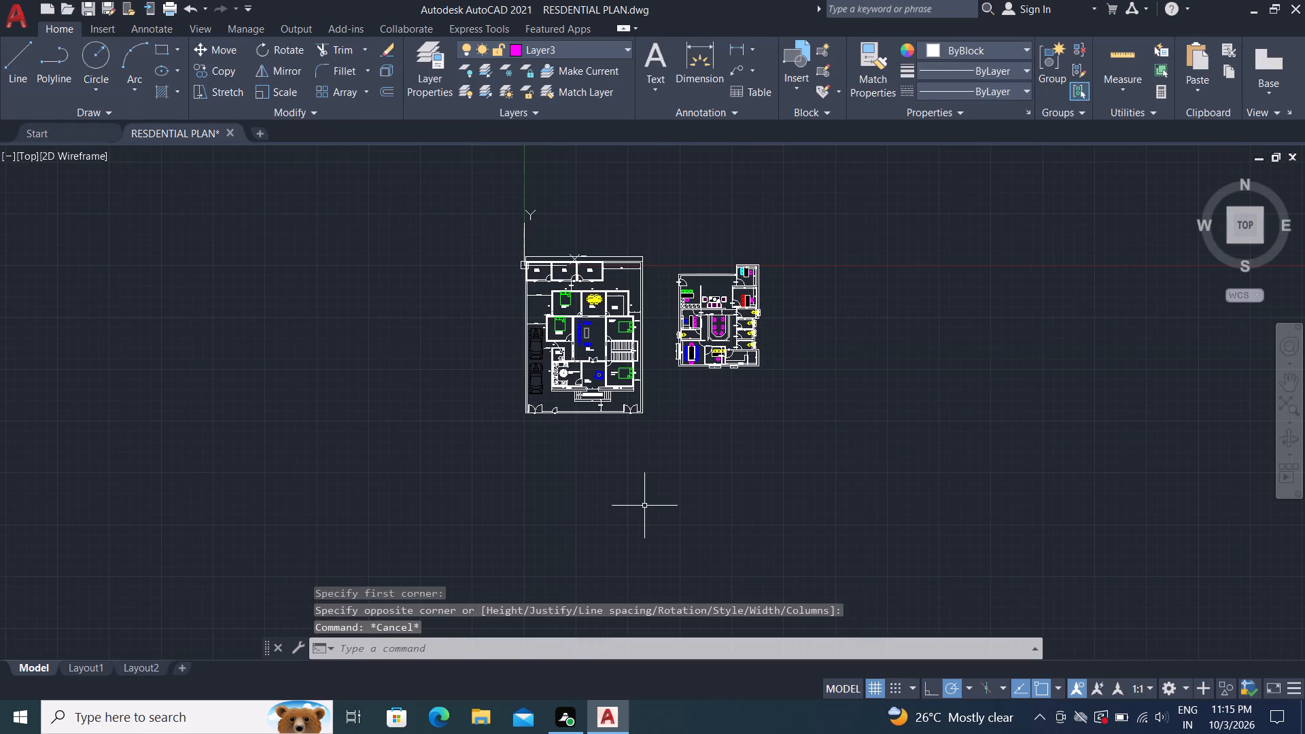
Copy the house plan's BEDROOM 14'X12' label into the empty space east of the office plan.
scroll(538, 300, up, 3)
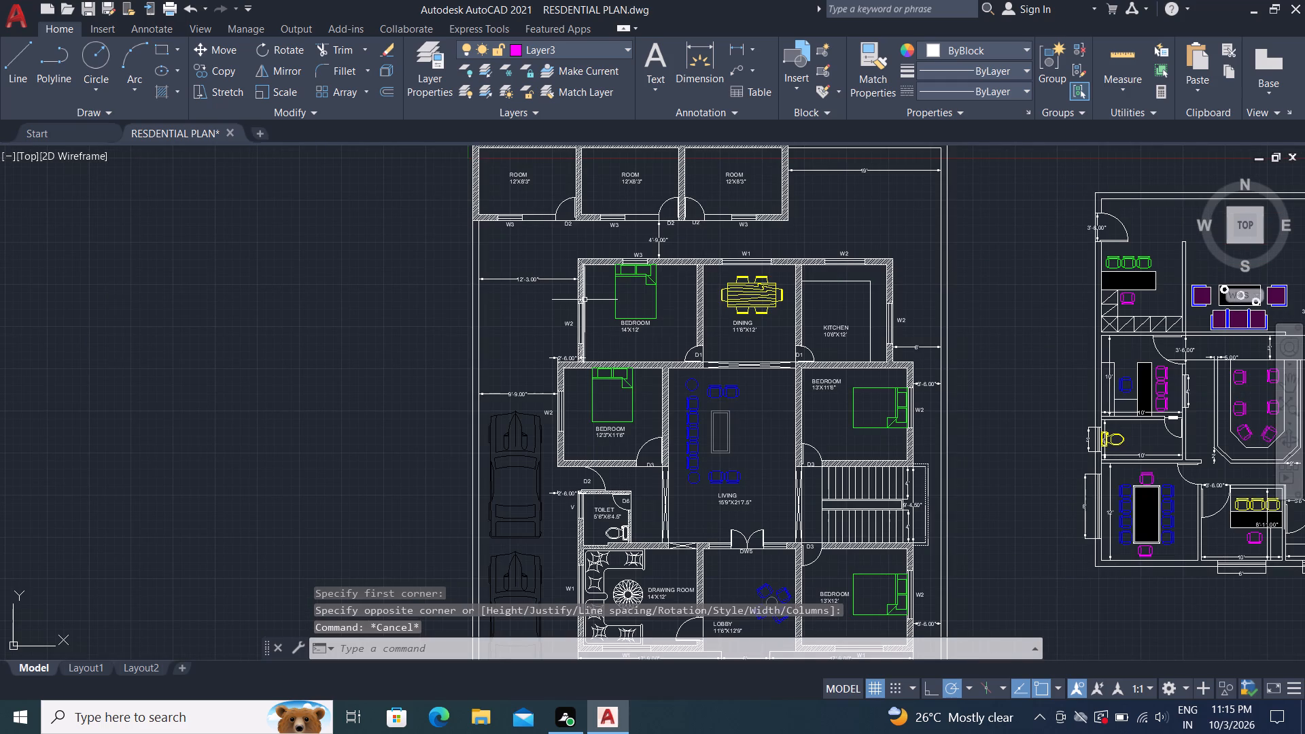
text(co)
key(space)
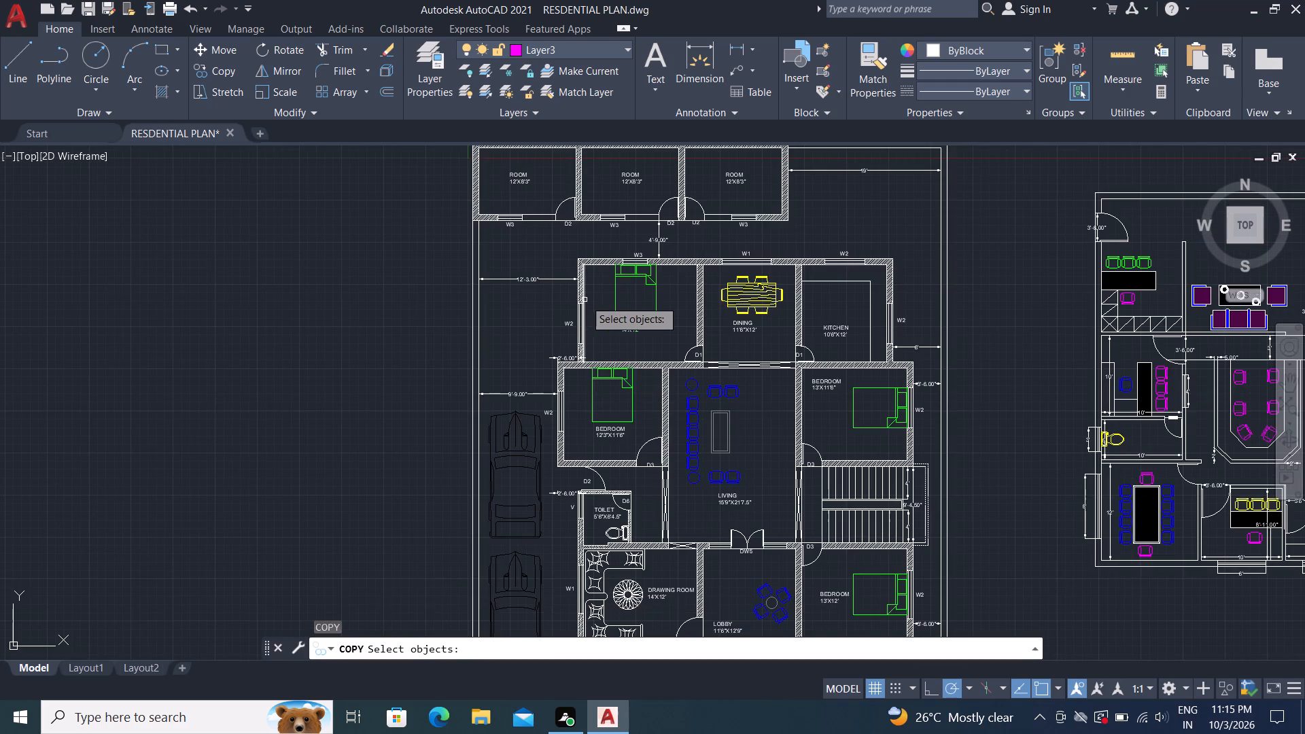
scroll(637, 325, up, 3)
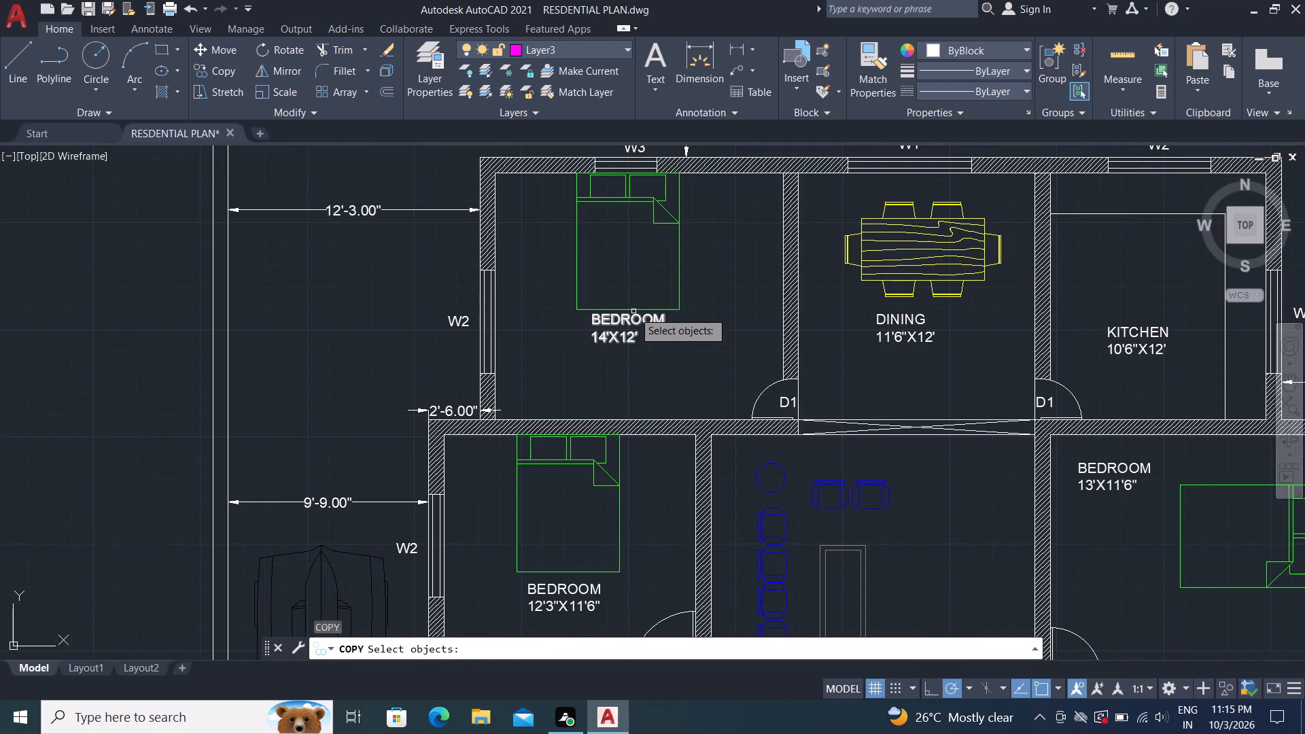
click(634, 321)
right_click(638, 321)
click(638, 321)
scroll(648, 326, down, 2)
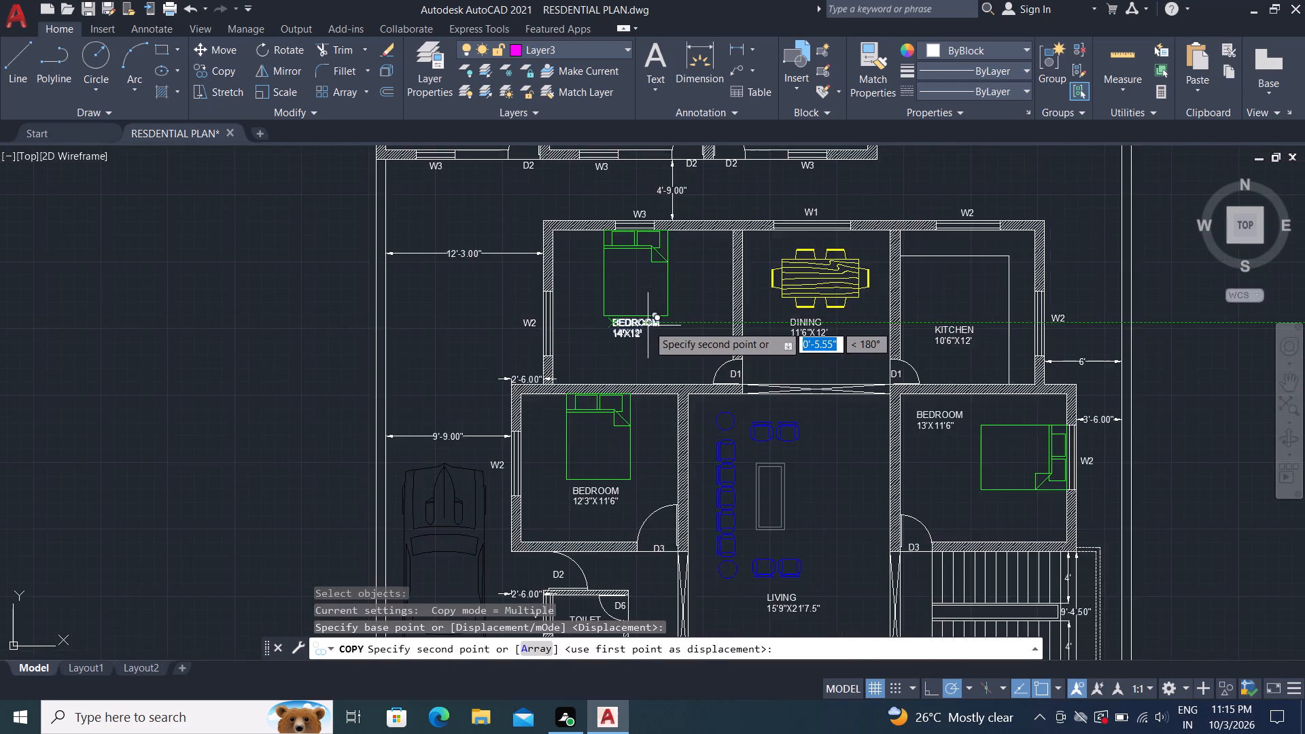
scroll(449, 282, down, 4)
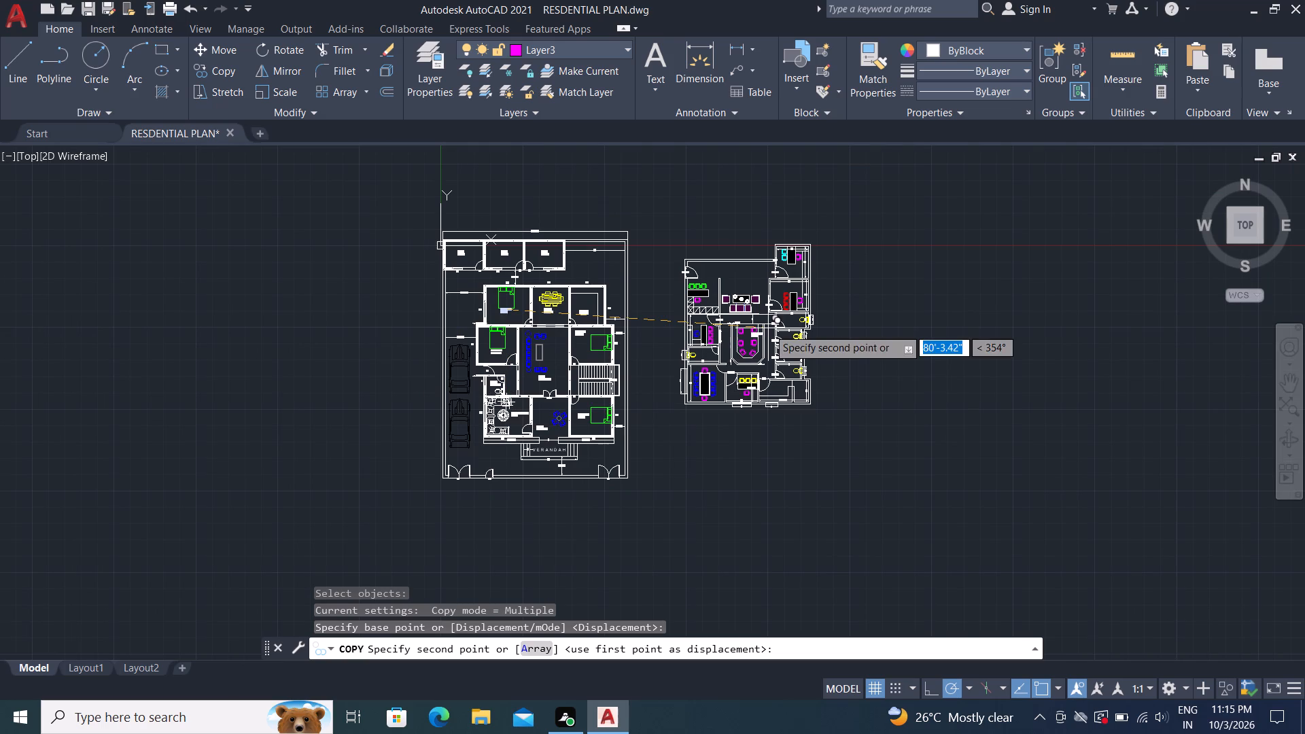
scroll(866, 334, up, 4)
scroll(816, 368, up, 2)
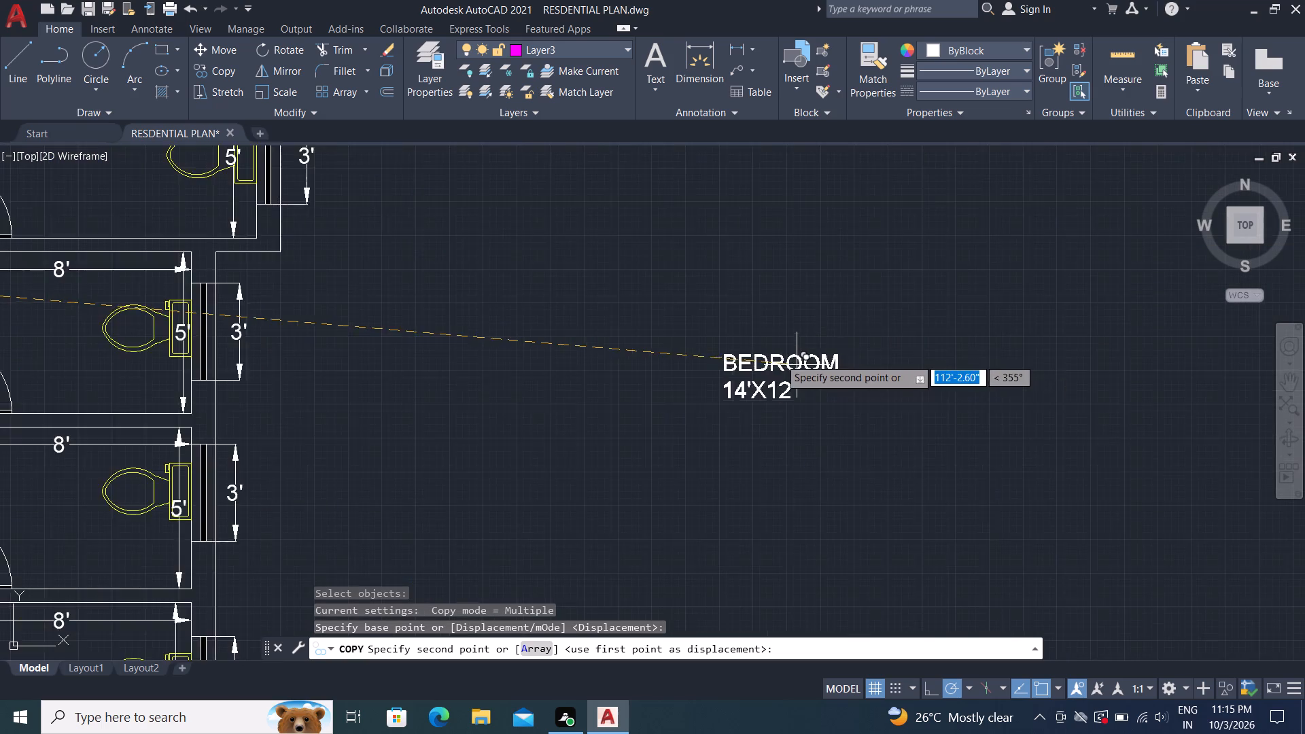
scroll(779, 358, up, 1)
click(752, 281)
key(Escape)
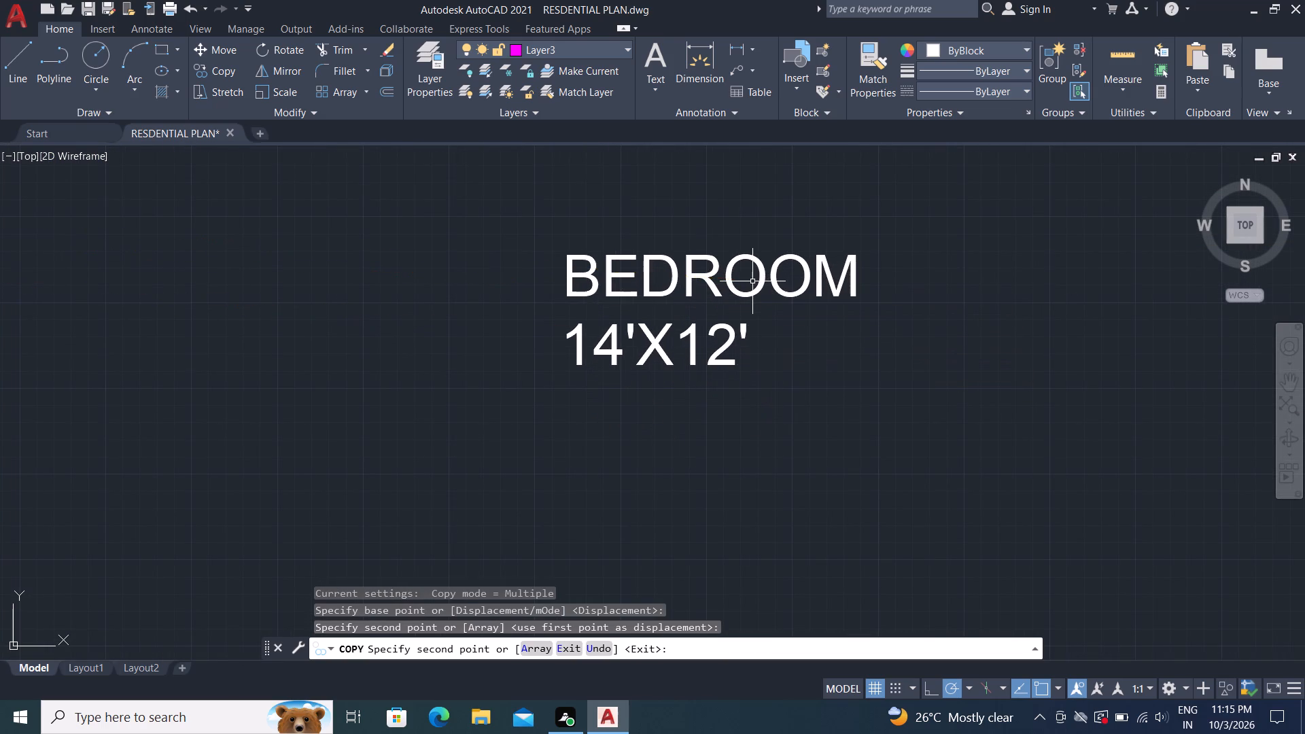
Replace the text of the copied BEDROOM 14'X12' label with HE TOILET.
double_click(743, 294)
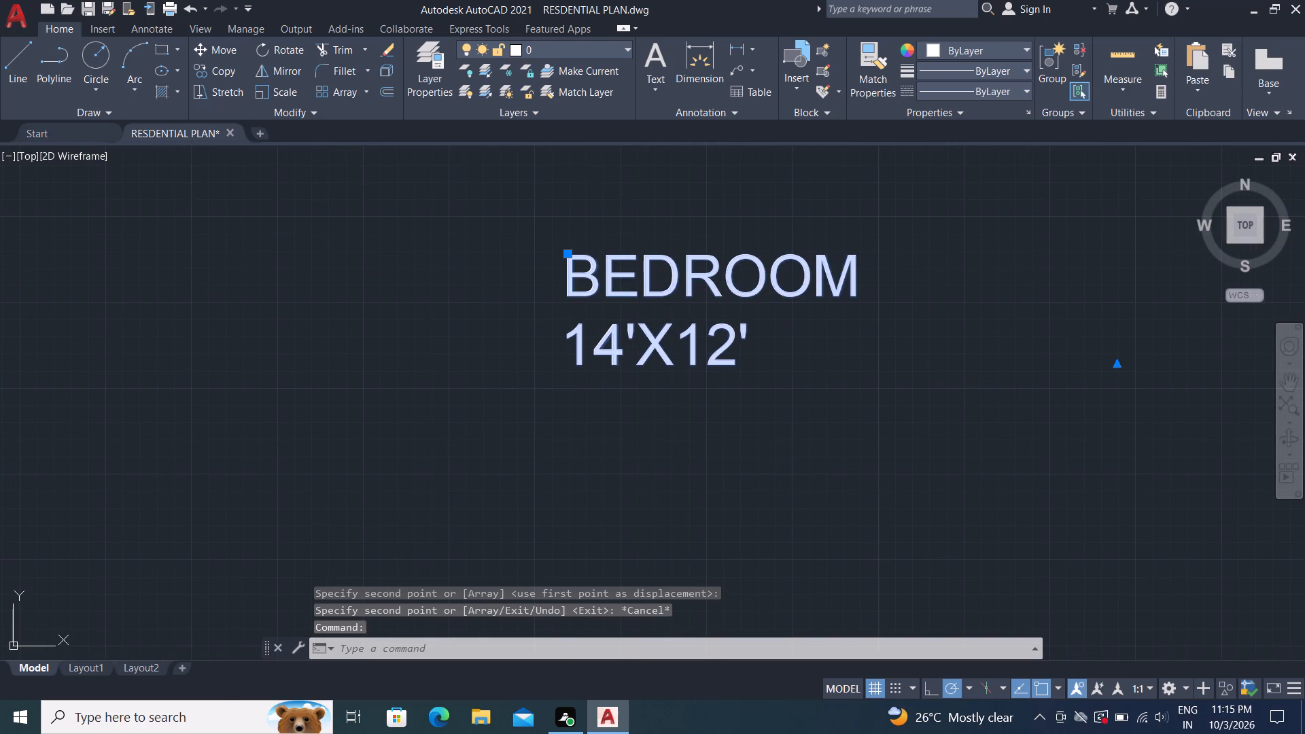
click(776, 335)
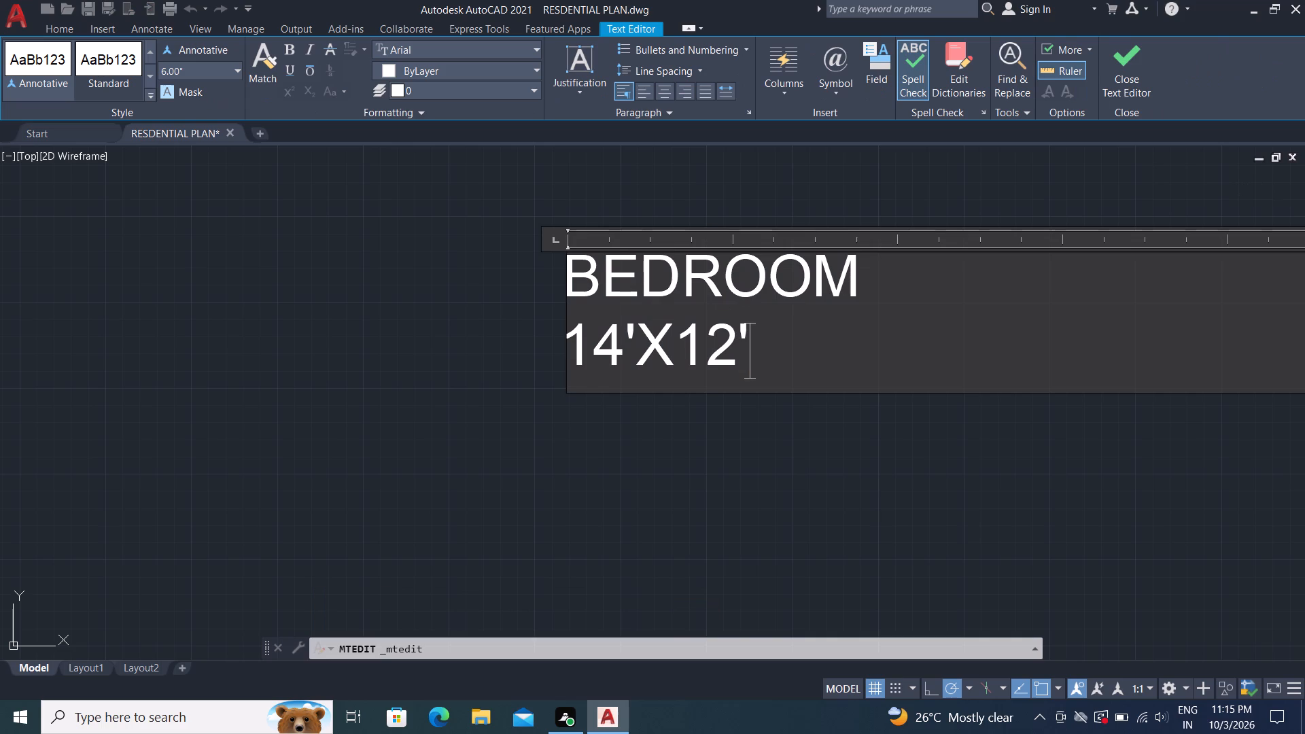
key(Delete)
key(Delete)
key(Delete)
key(Delete)
key(Delete)
key(Delete)
key(Delete)
key(Delete)
key(Delete)
key(Delete)
key(Delete)
key(Delete)
key(Delete)
key(Delete)
key(Delete)
key(Delete)
key(Delete)
key(Delete)
key(Delete)
key(Delete)
key(BackSpace)
key(BackSpace)
key(BackSpace)
key(BackSpace)
key(BackSpace)
key(BackSpace)
key(BackSpace)
key(BackSpace)
key(BackSpace)
key(BackSpace)
key(BackSpace)
key(BackSpace)
key(BackSpace)
key(BackSpace)
key(BackSpace)
key(BackSpace)
key(BackSpace)
key(BackSpace)
key(BackSpace)
key(BackSpace)
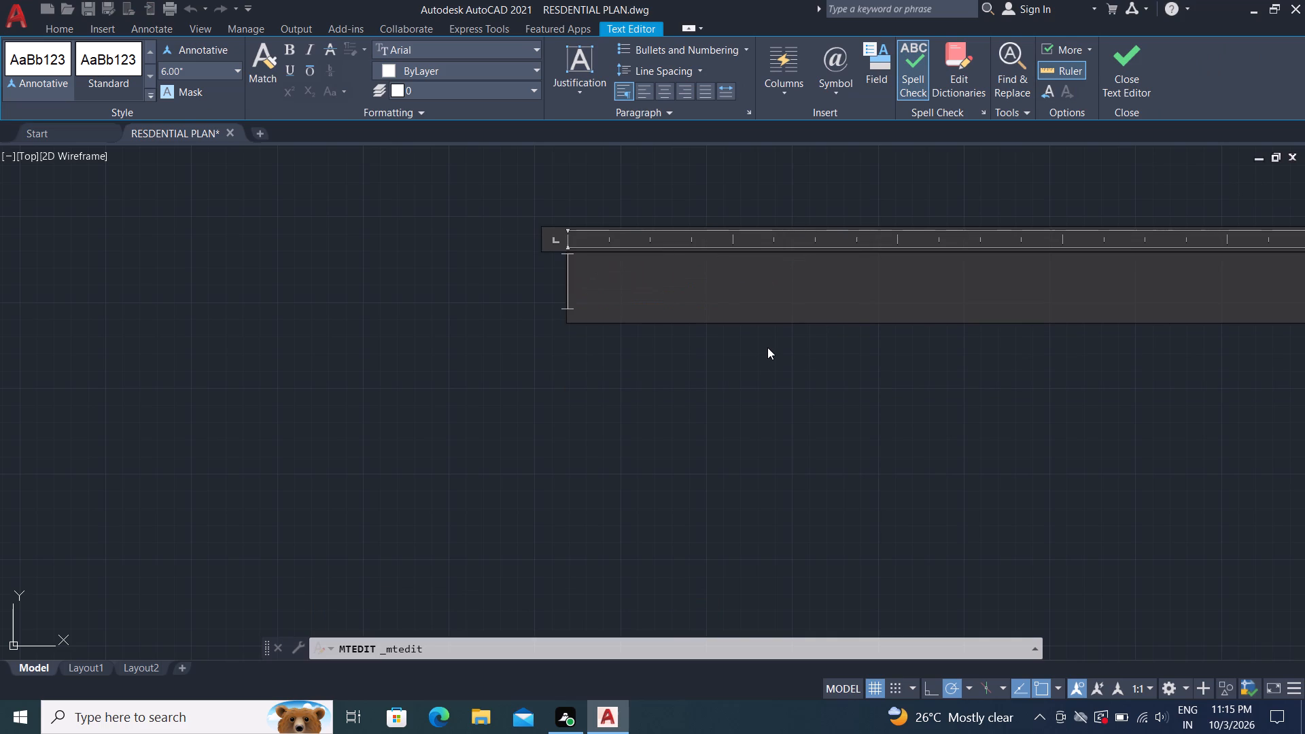
text(he)
key(BackSpace)
key(BackSpace)
key(BackSpace)
text(HE)
key(space)
text(TOILET)
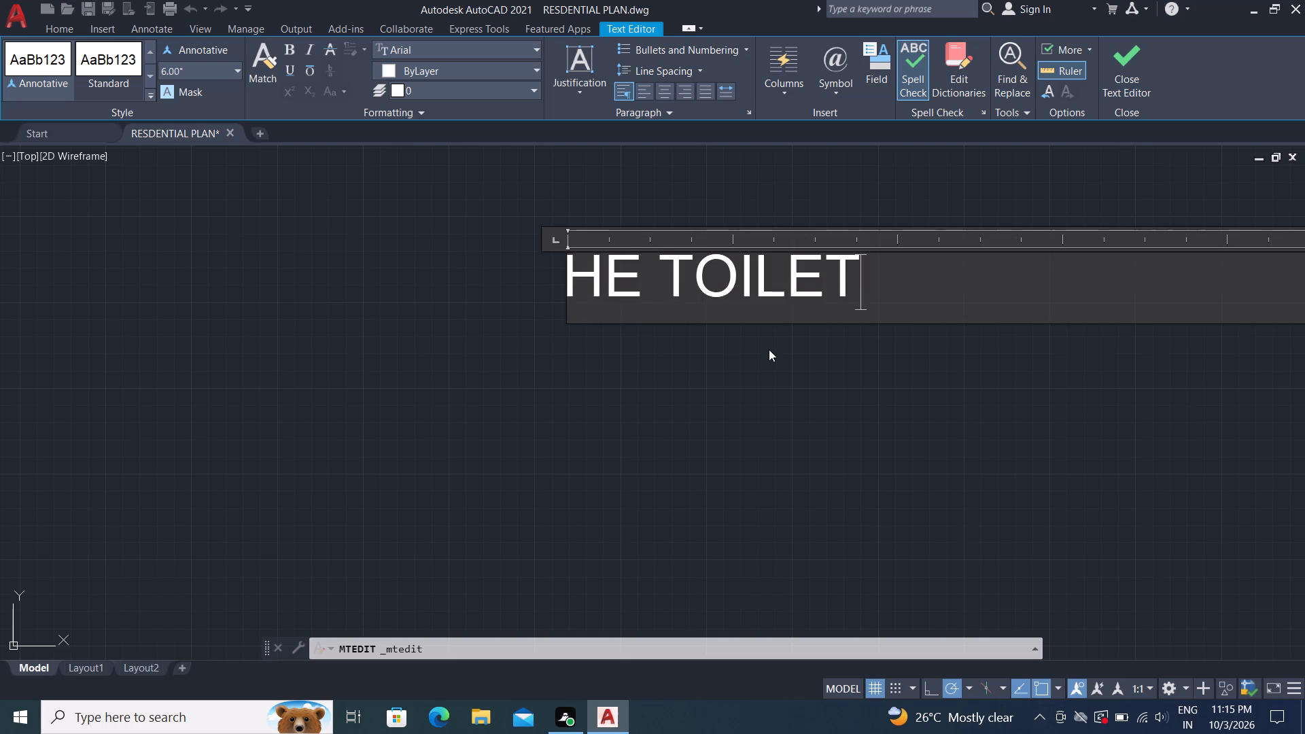
click(729, 355)
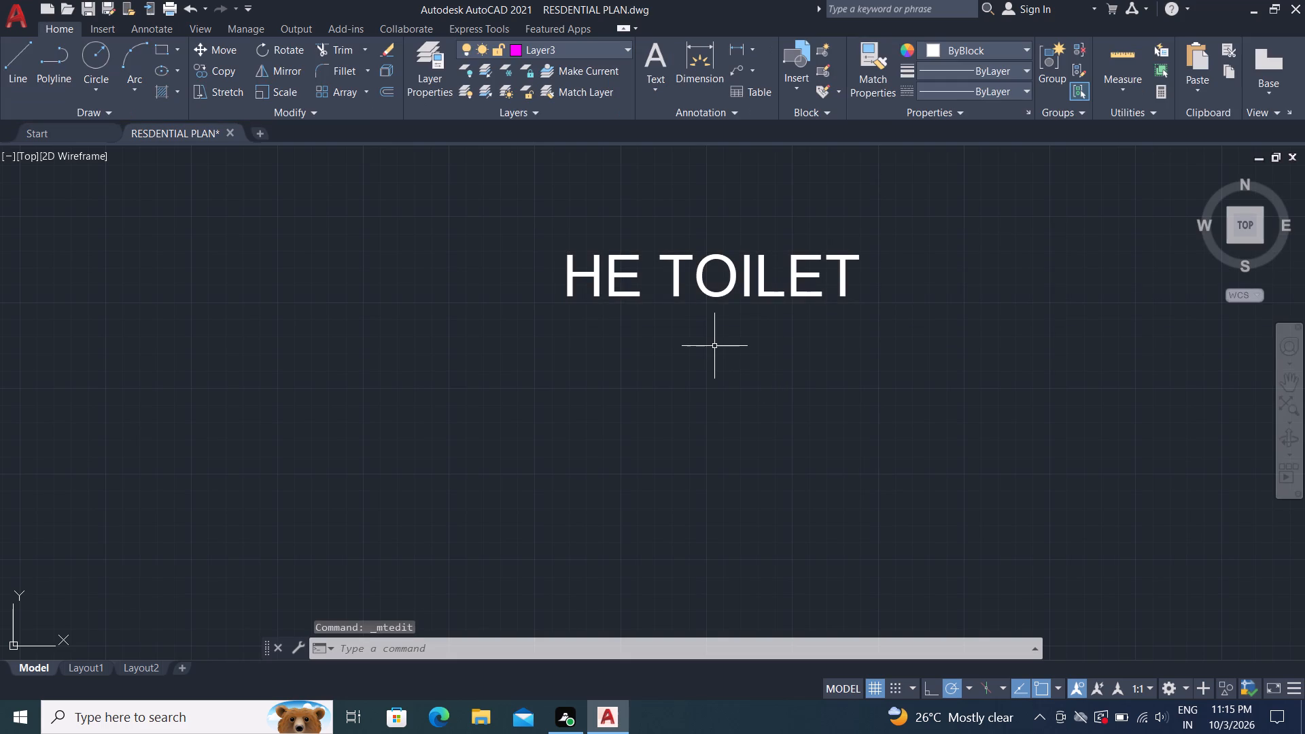
Copy the HE TOILET label about 1'-1" straight below itself.
text(CO)
key(space)
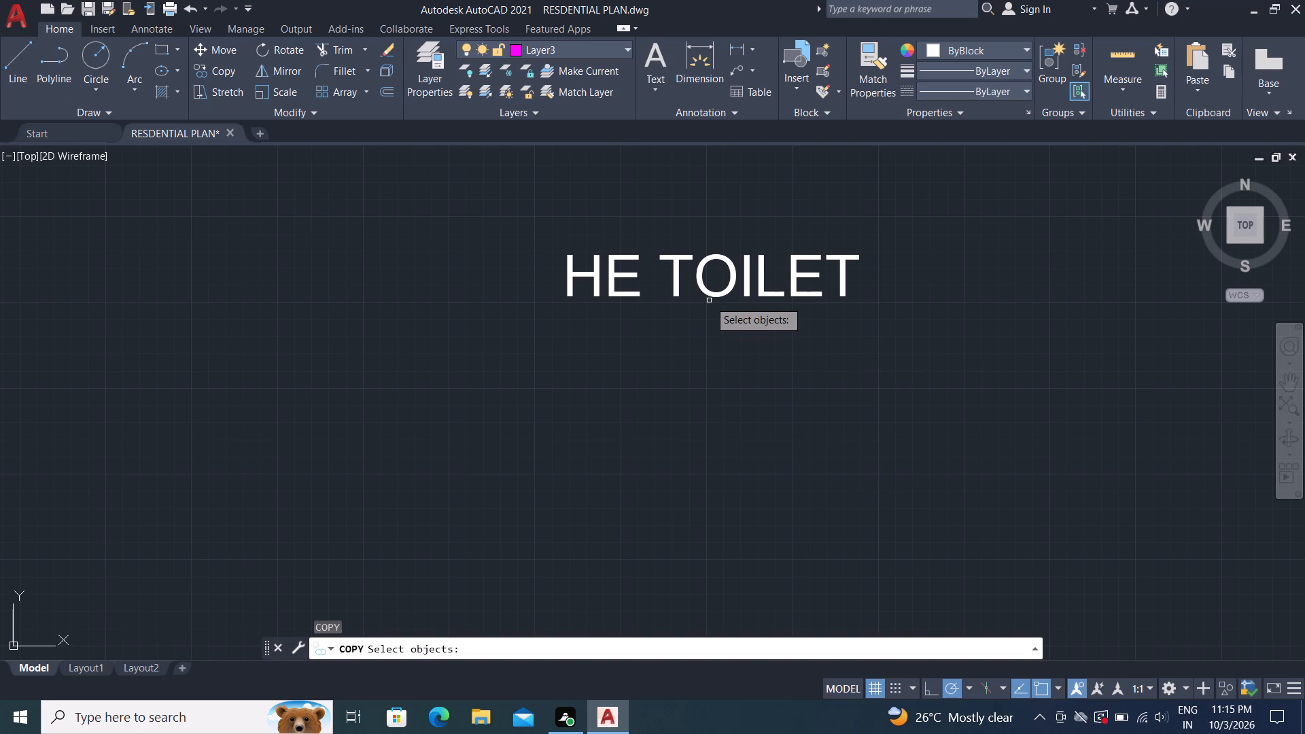
click(714, 295)
right_click(714, 295)
click(715, 295)
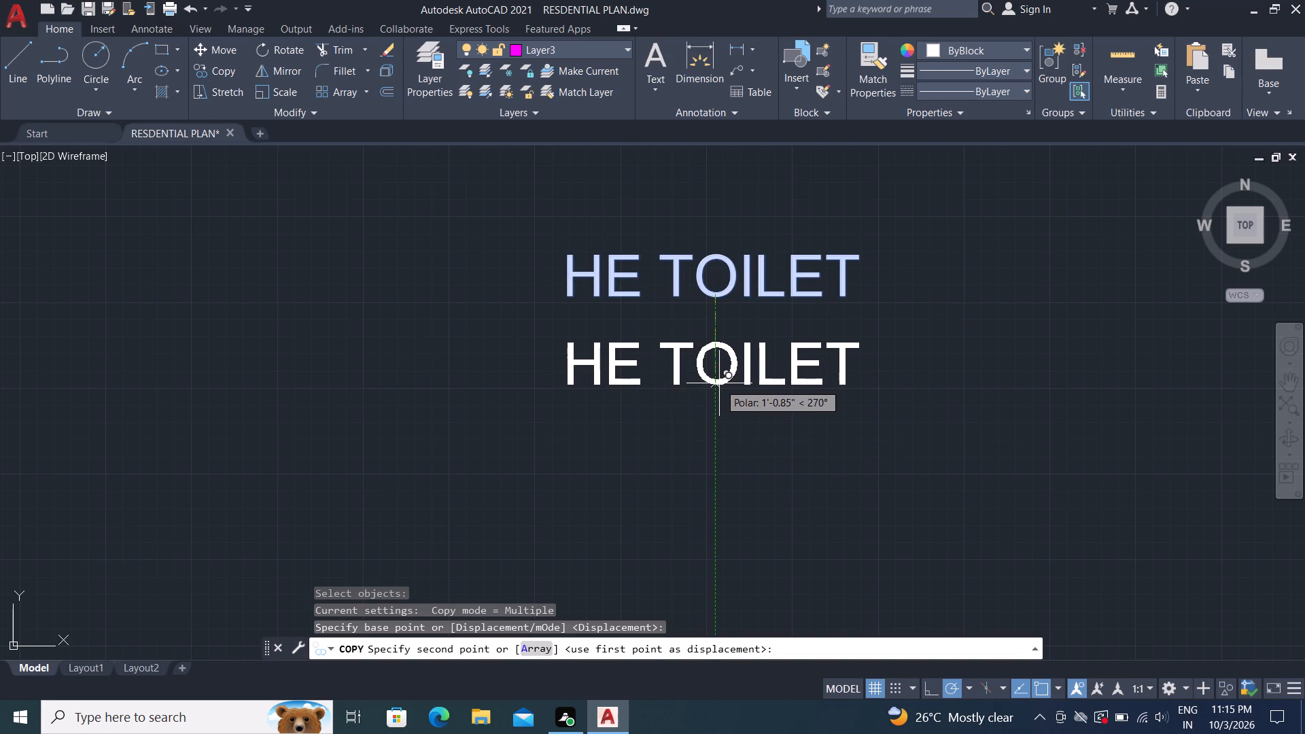
click(719, 383)
key(Escape)
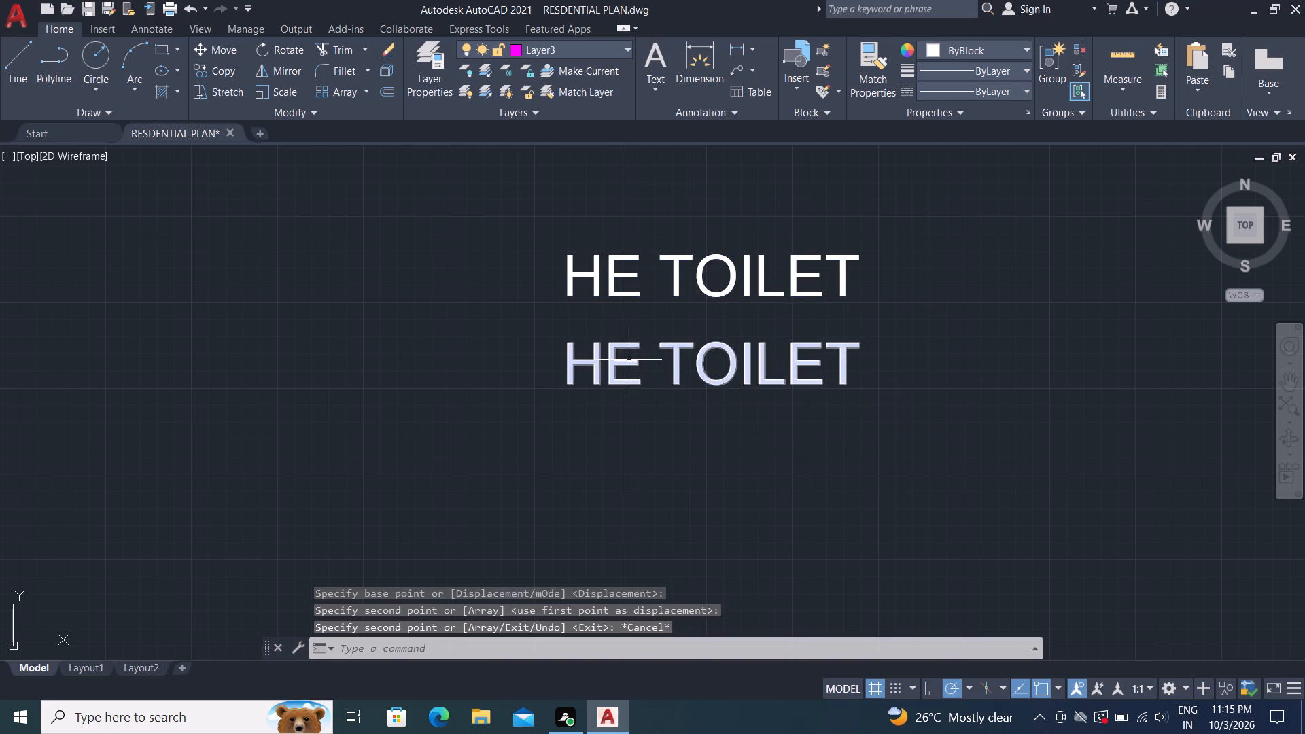
Change the text of the lower HE TOILET label to SHE TOILET.
double_click(627, 360)
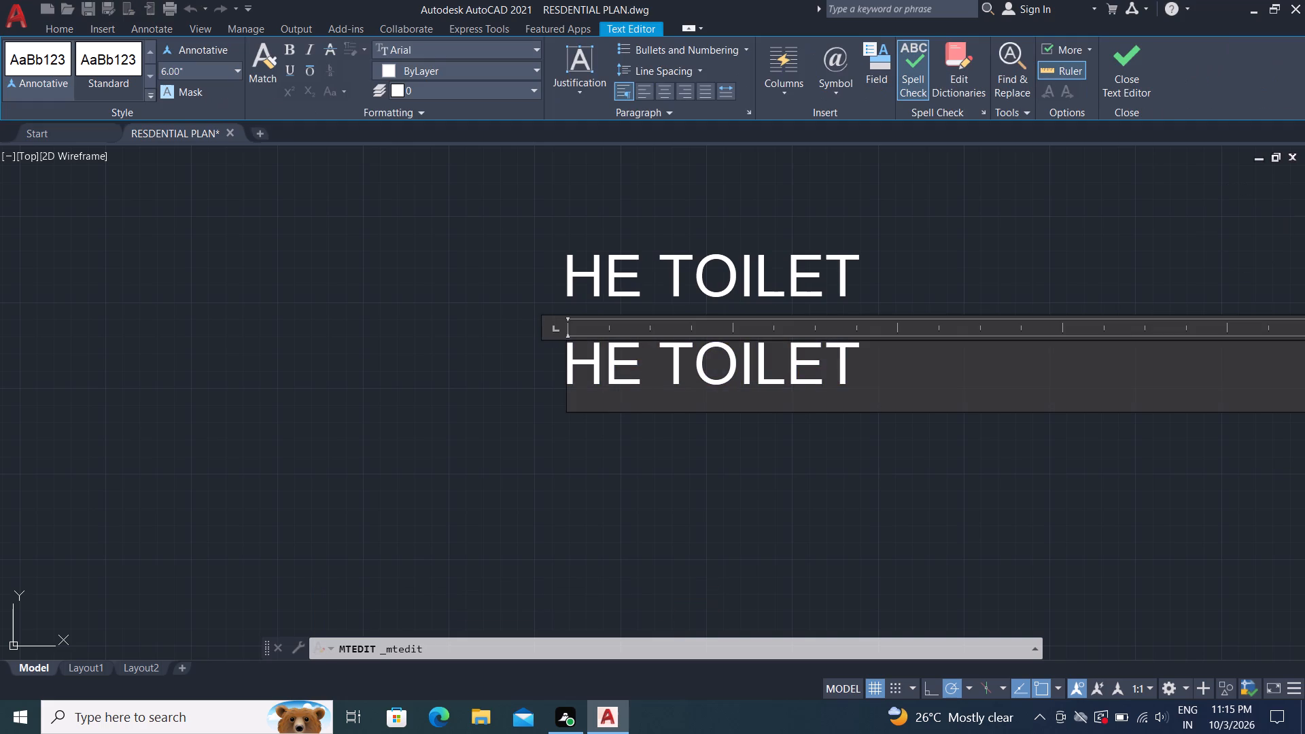
key(BackSpace)
key(BackSpace)
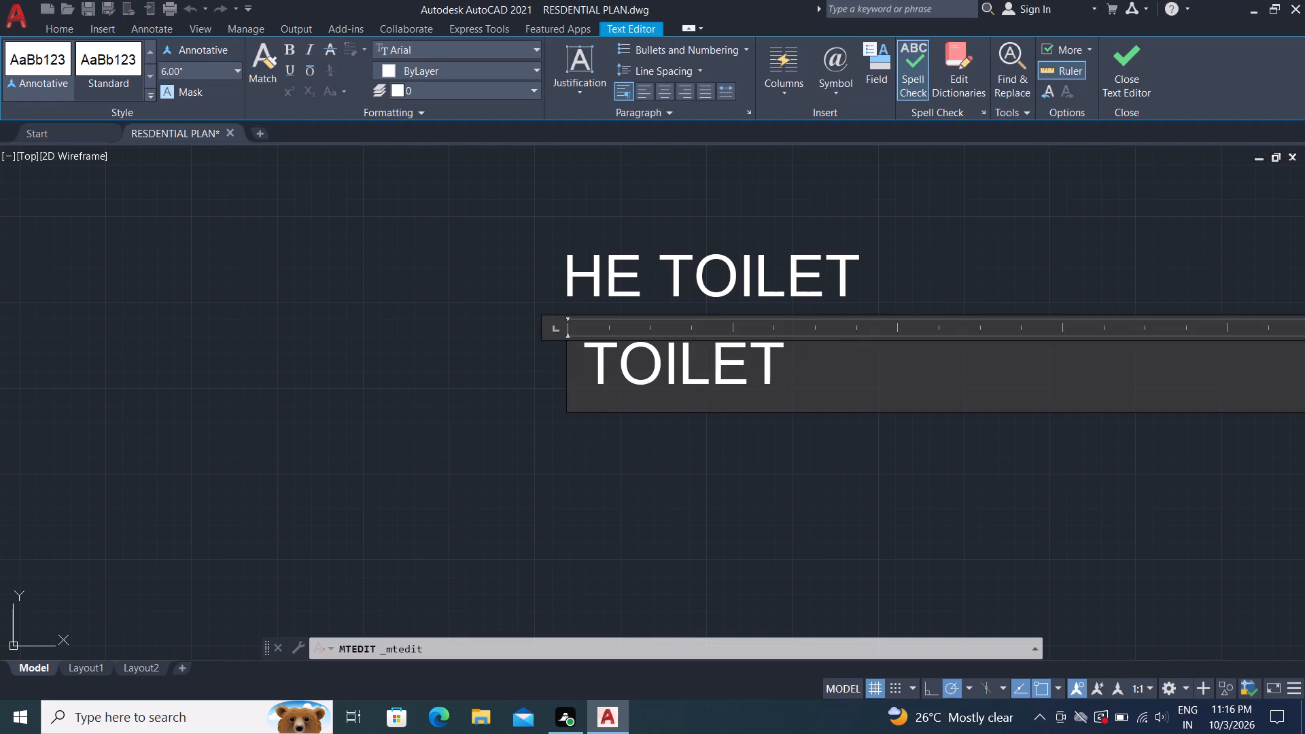
text(SH)
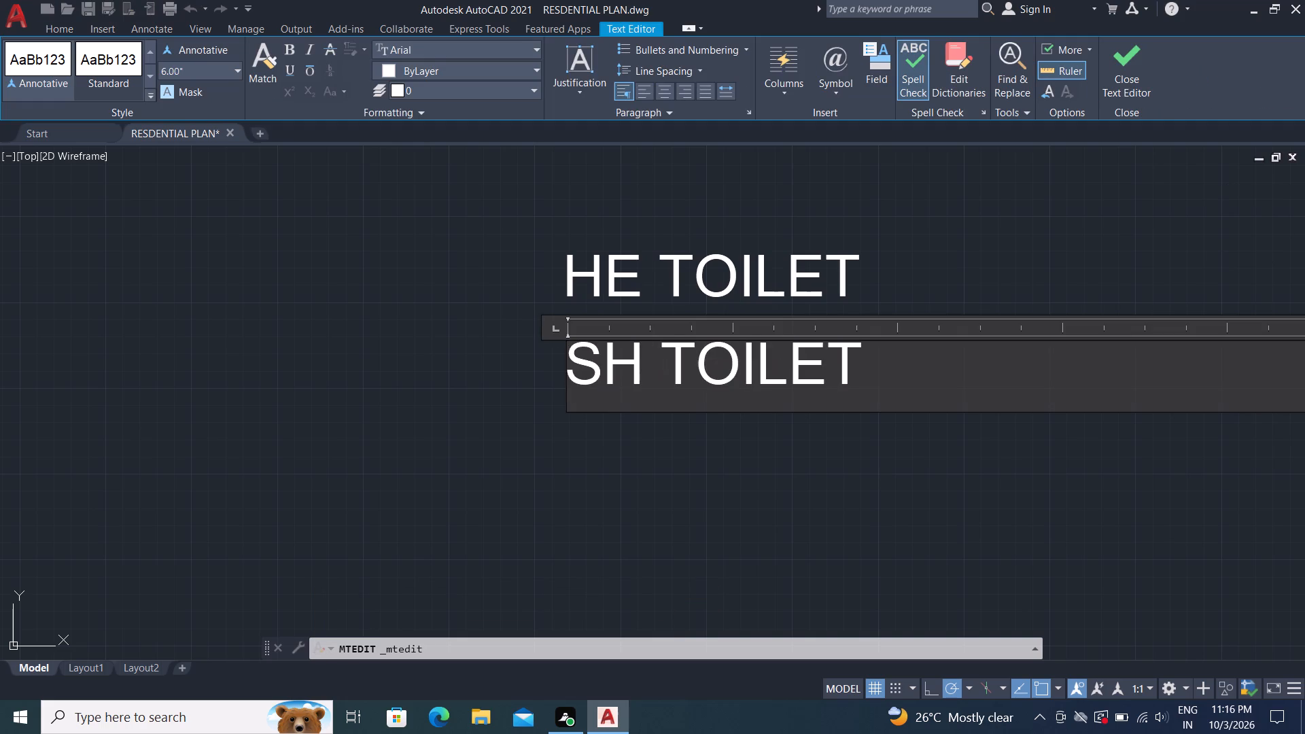
key(e)
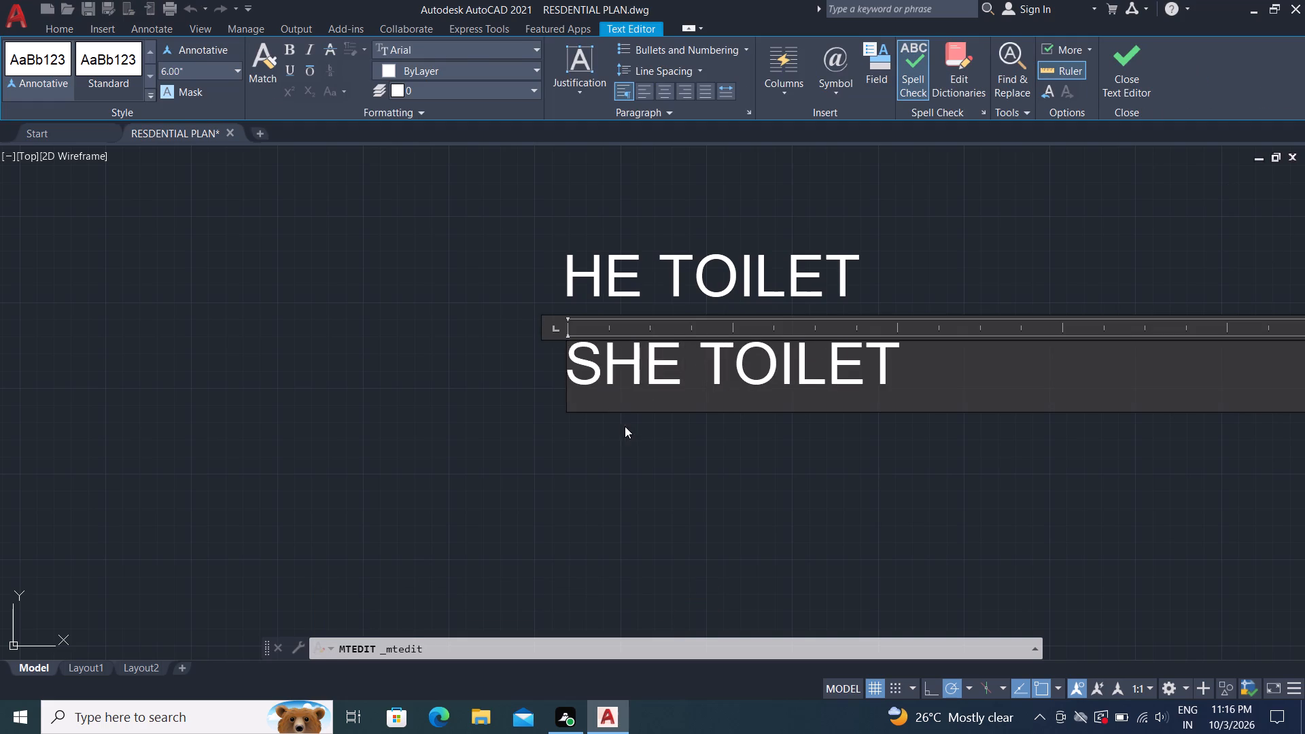
click(630, 427)
Copy the SHE TOILET label about 9" straight below itself.
text(CO)
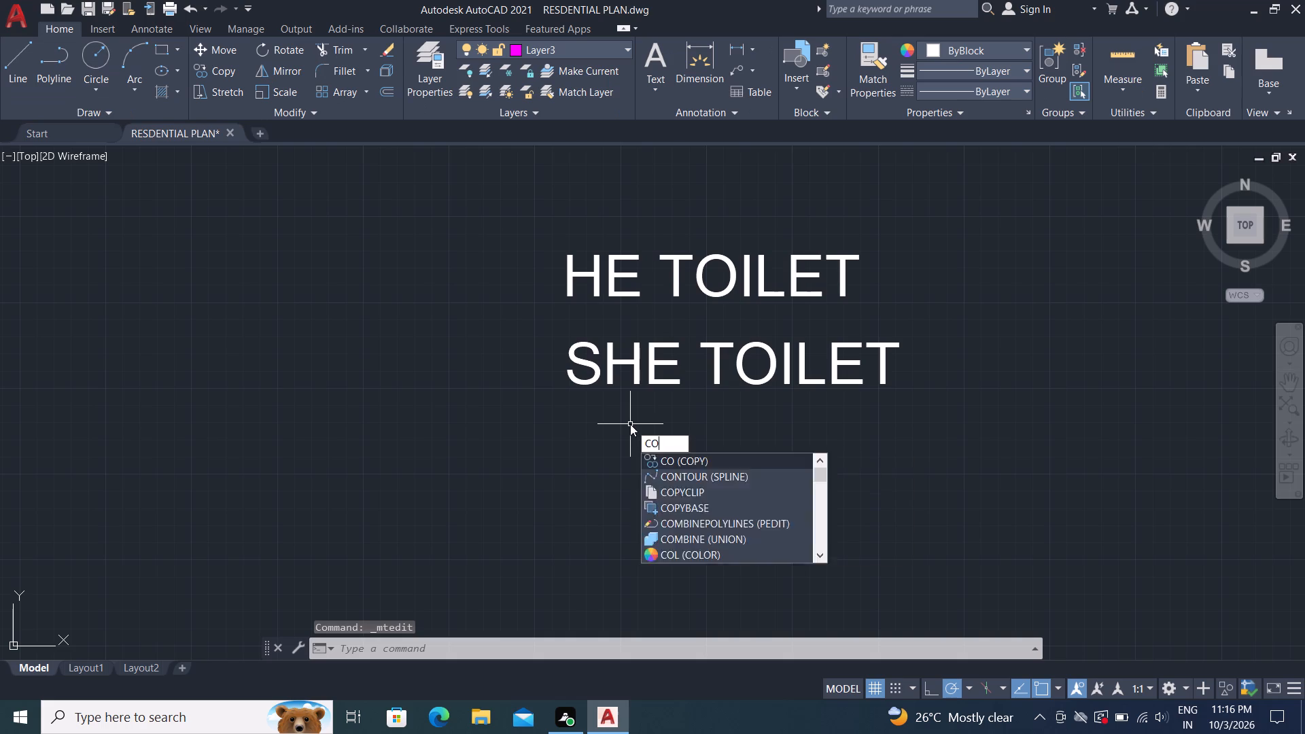
key(space)
click(634, 378)
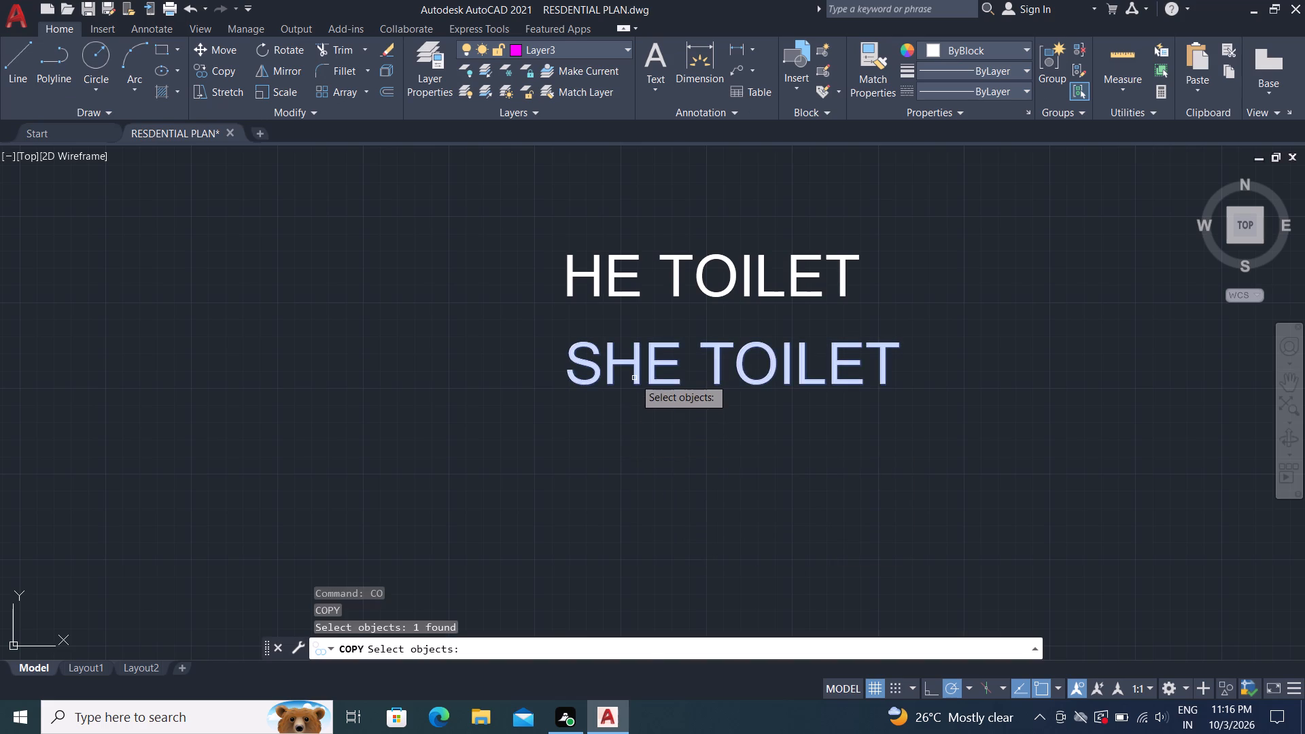
right_click(634, 378)
click(634, 378)
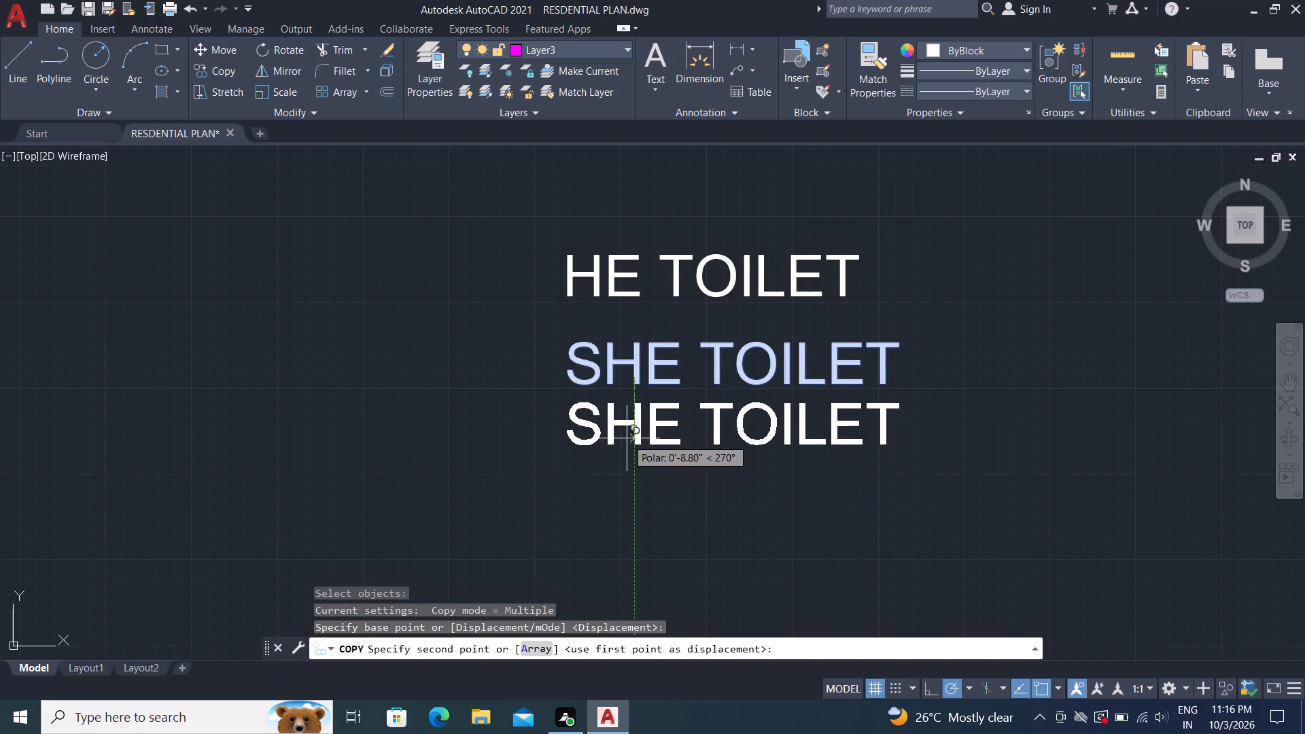
click(631, 440)
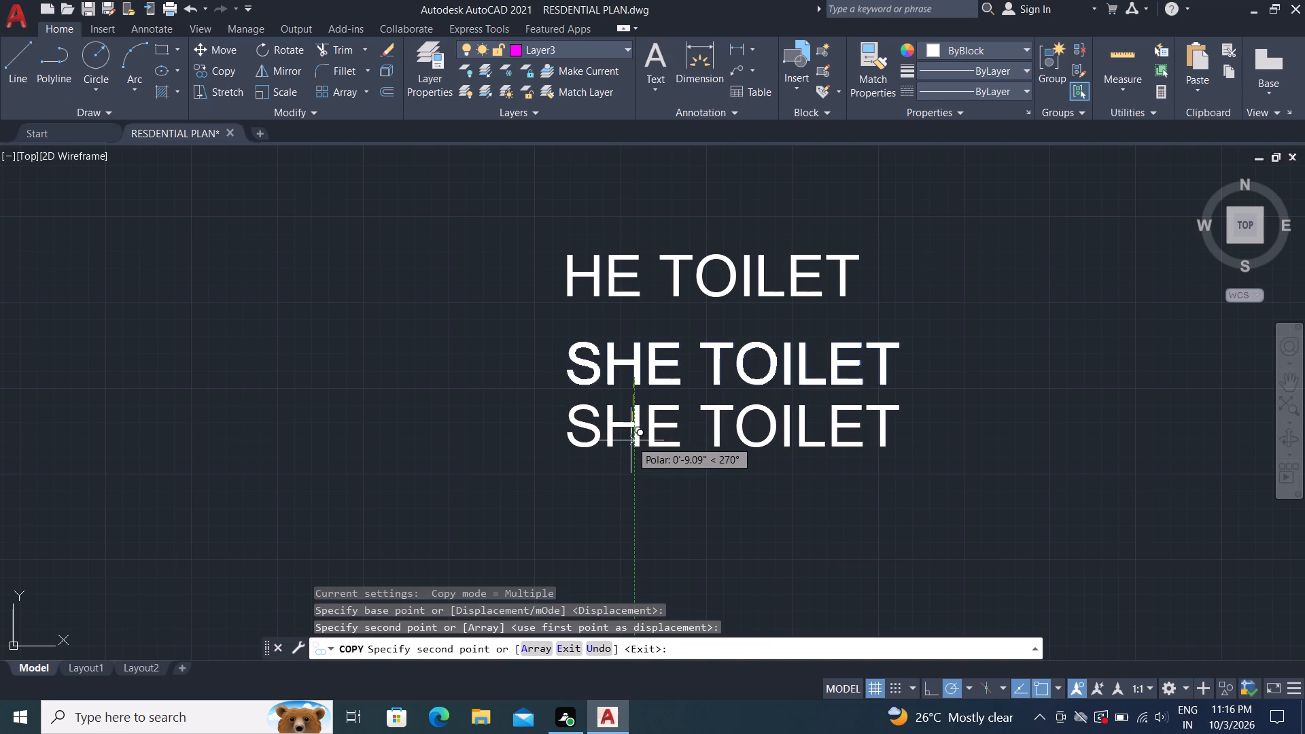
key(Escape)
Replace the text of the lower SHE TOILET label with ACCOUNT.
double_click(642, 431)
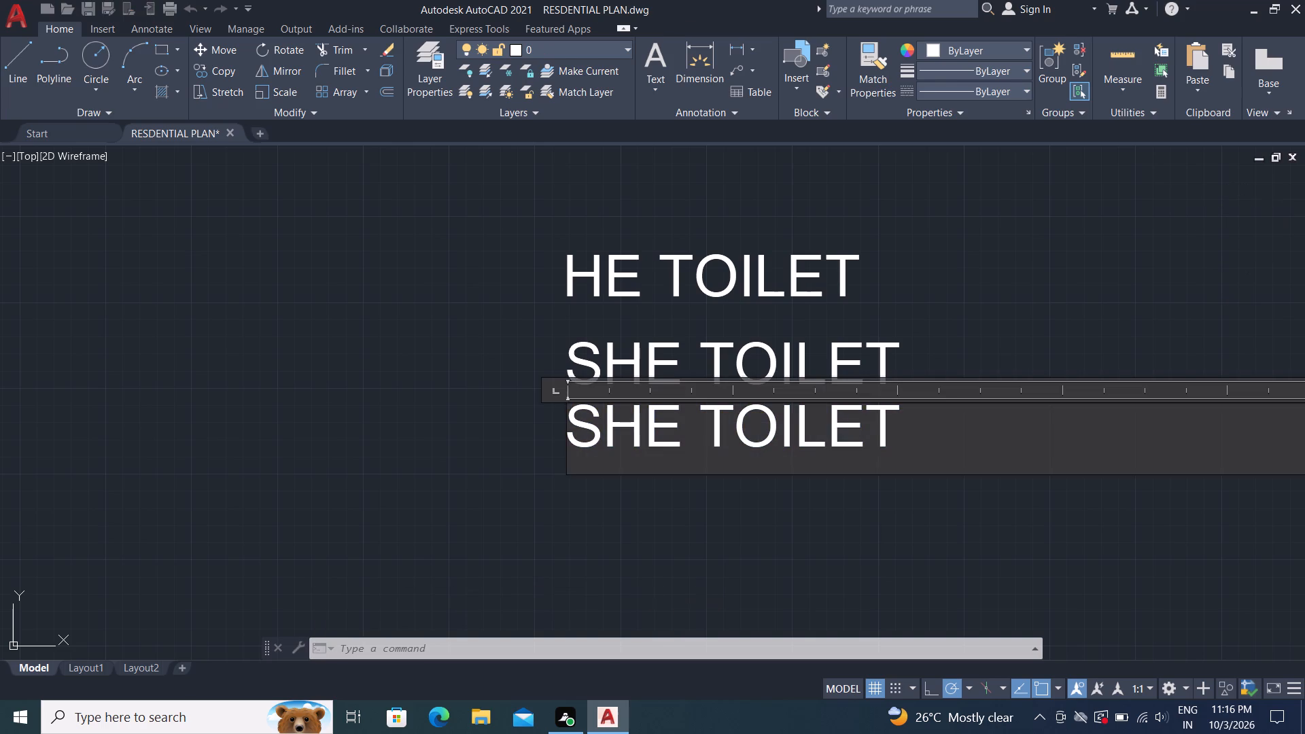
click(941, 432)
key(BackSpace)
key(BackSpace)
key(BackSpace)
key(BackSpace)
key(BackSpace)
key(BackSpace)
key(BackSpace)
key(BackSpace)
key(BackSpace)
key(BackSpace)
key(BackSpace)
key(BackSpace)
key(BackSpace)
key(BackSpace)
key(BackSpace)
key(BackSpace)
key(BackSpace)
key(BackSpace)
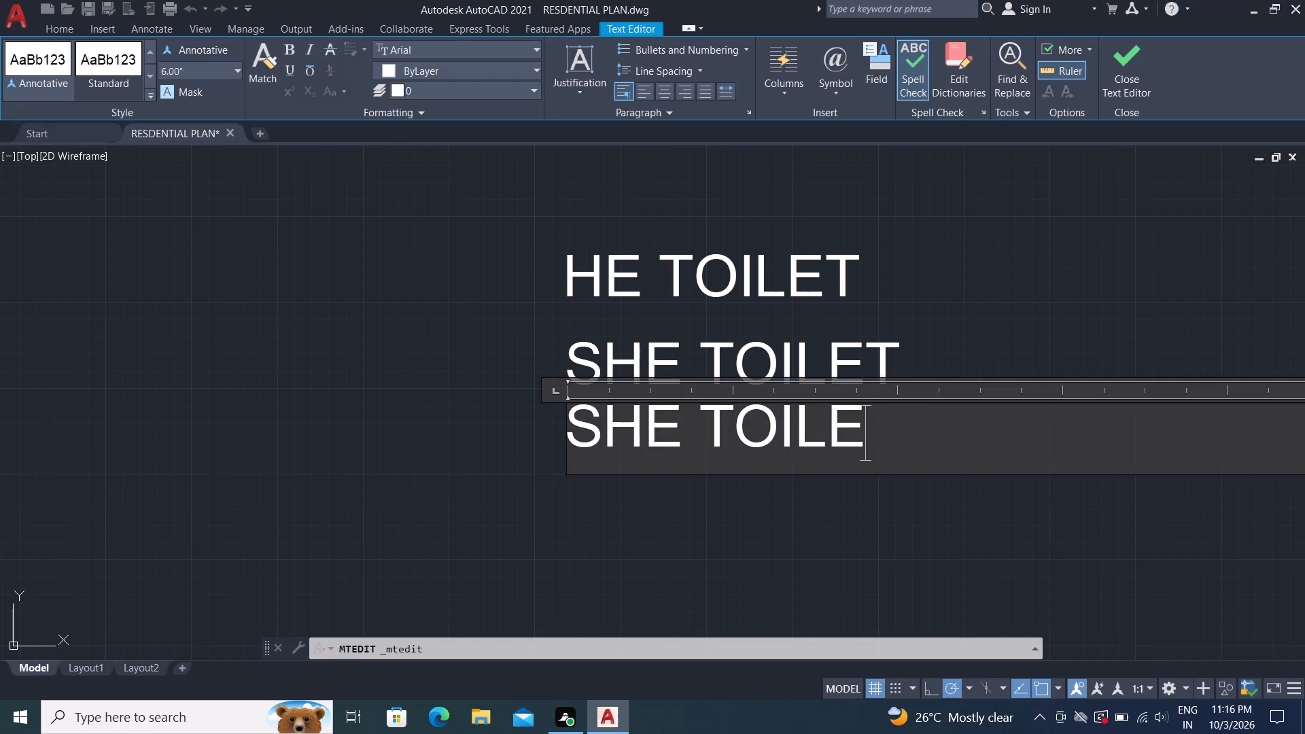
text(ACC)
text(OUNT)
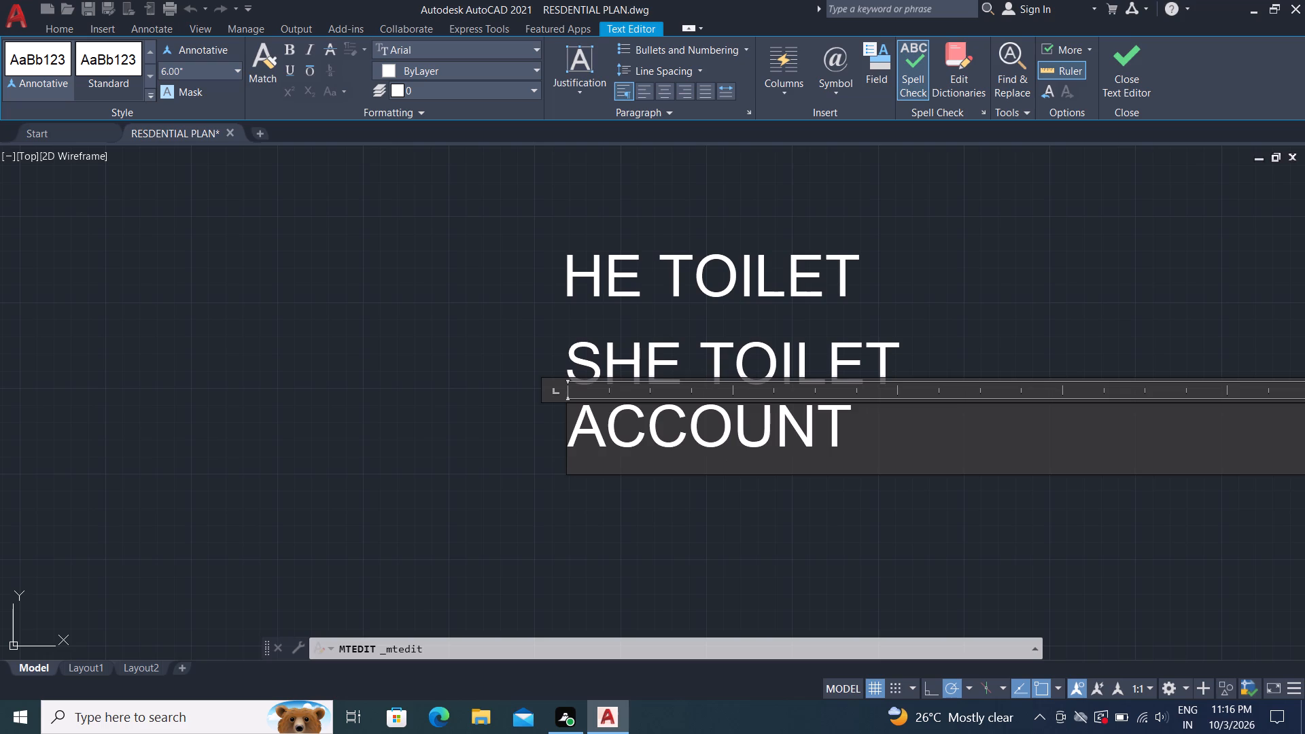
click(945, 302)
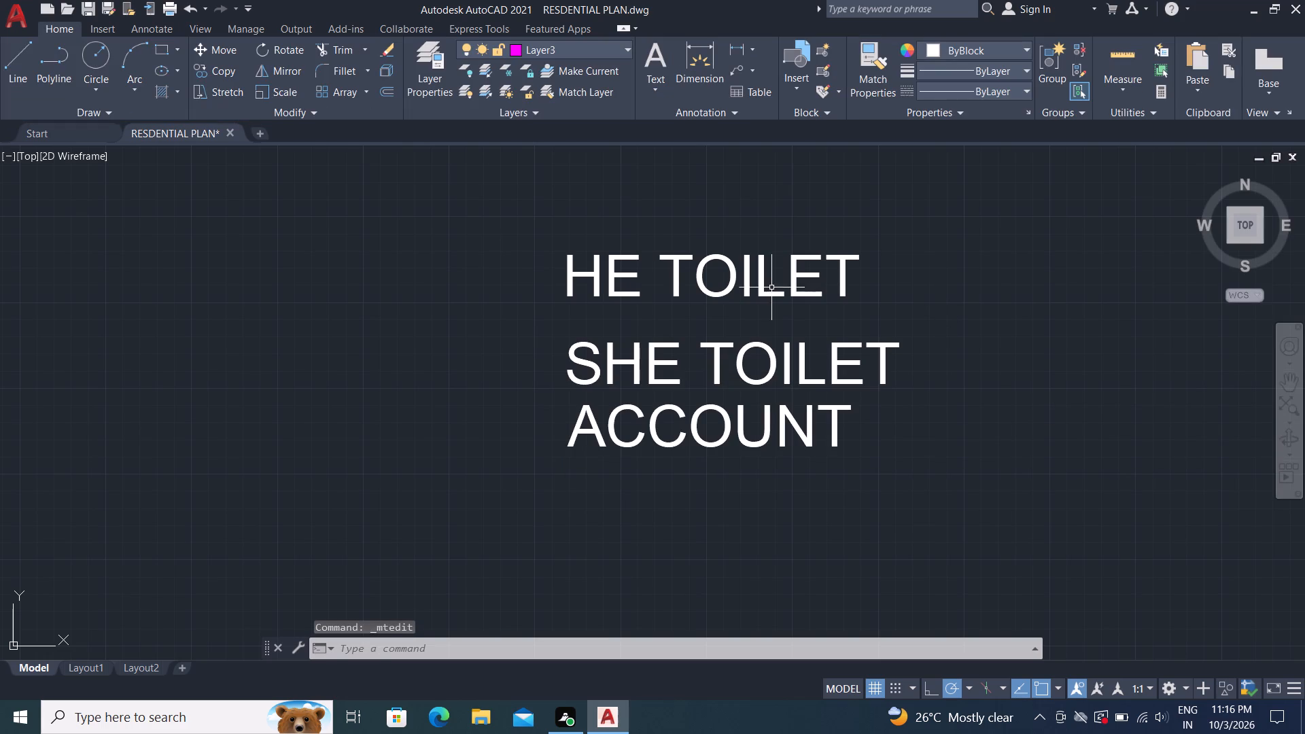
Copy the ACCOUNT label to a spot just below it and to three spots east of the label column.
click(226, 67)
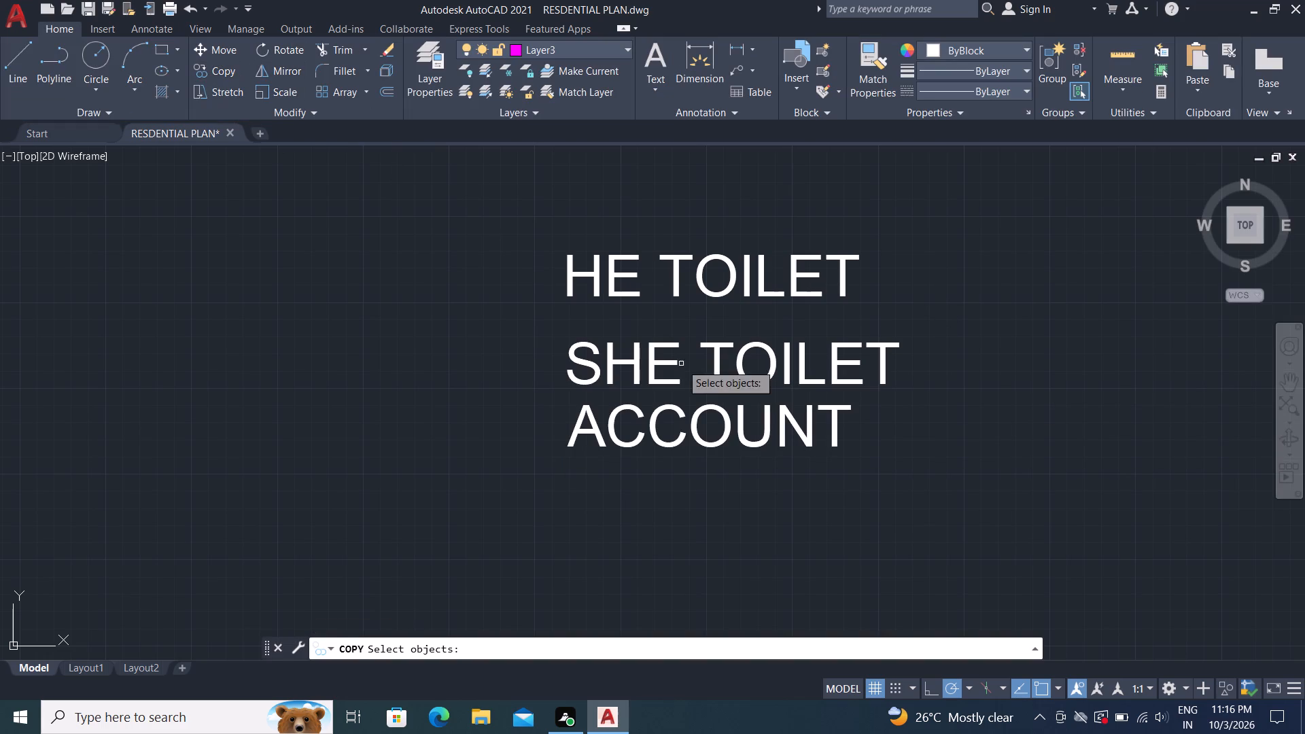
click(728, 422)
right_click(729, 419)
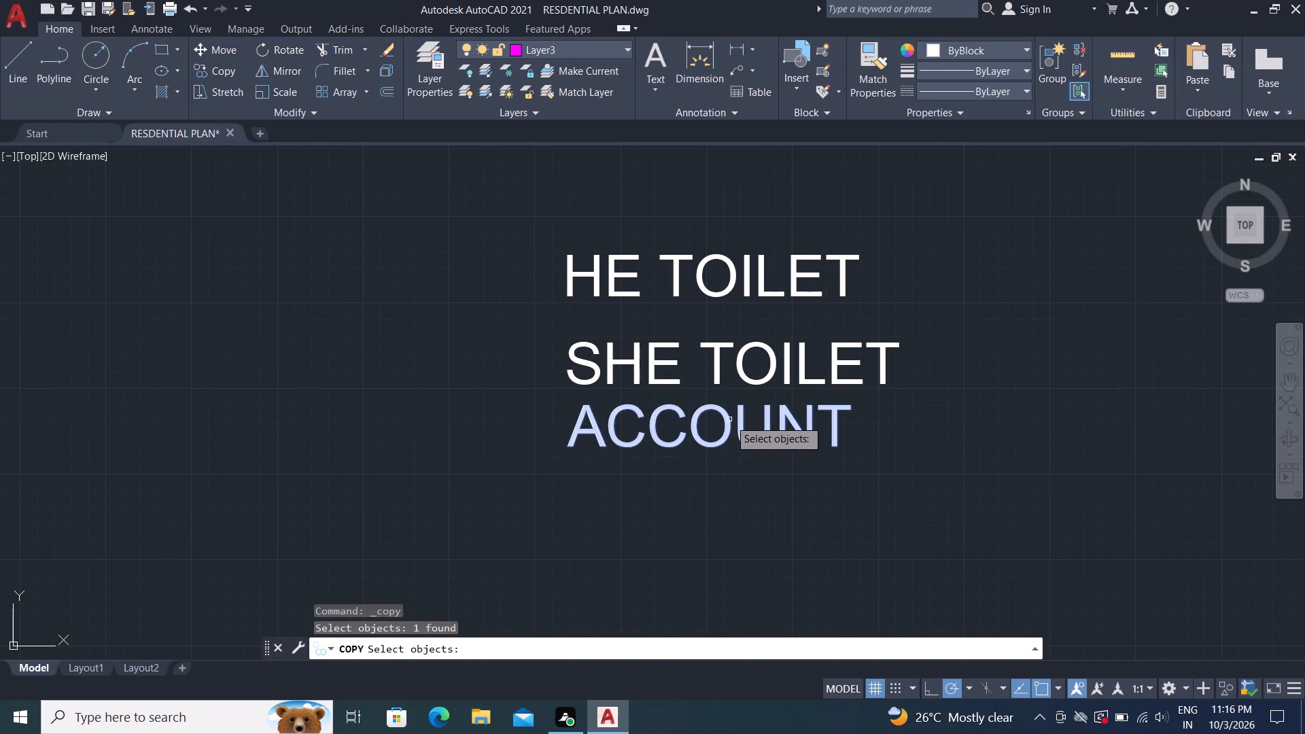
click(729, 419)
click(713, 509)
click(714, 509)
click(989, 447)
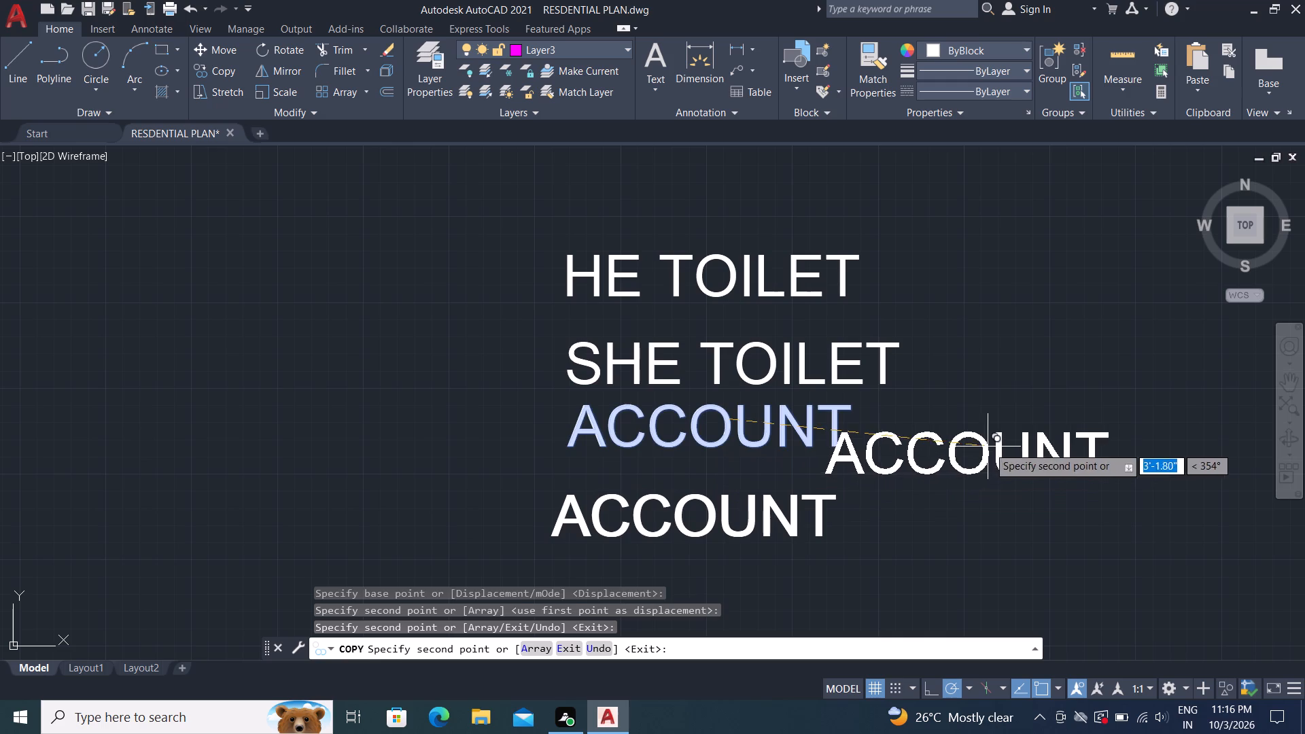
click(1014, 394)
click(1027, 258)
key(space)
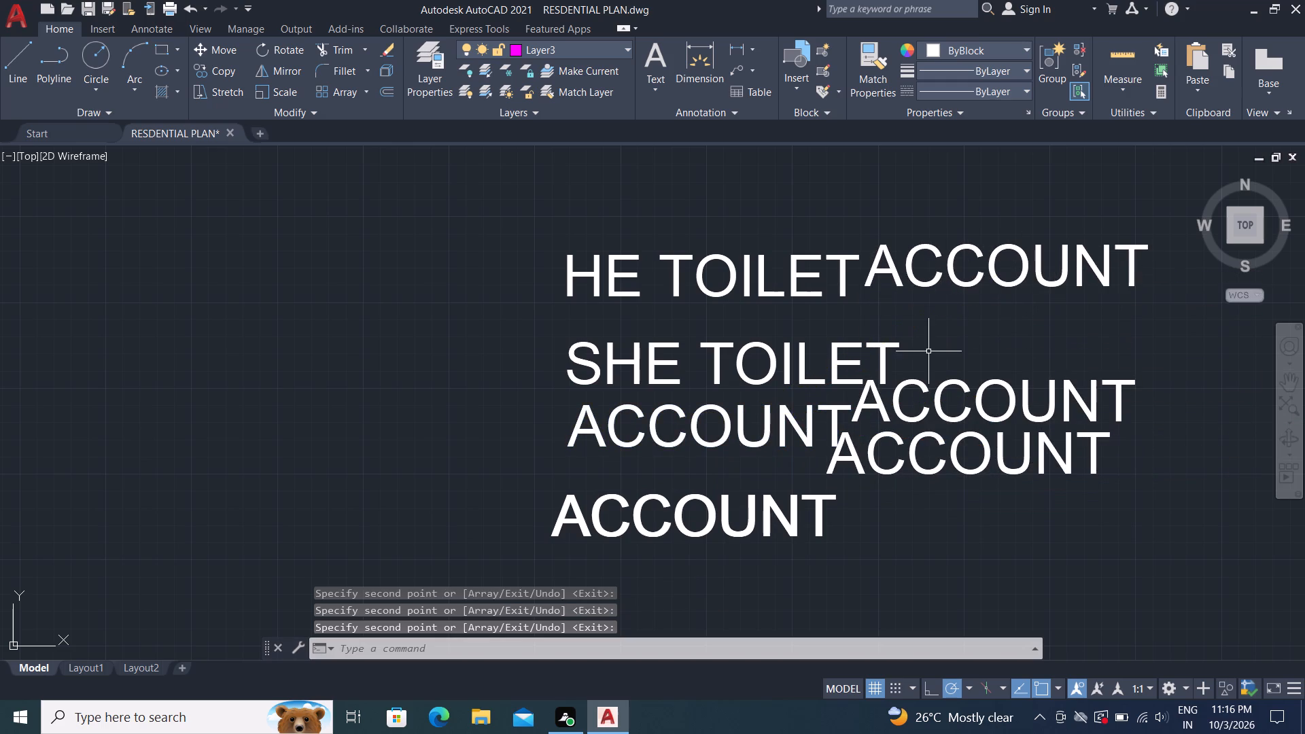
Replace the text of the original ACCOUNT label, directly under SHE TOILET, with MANAGER ROOM.
double_click(790, 415)
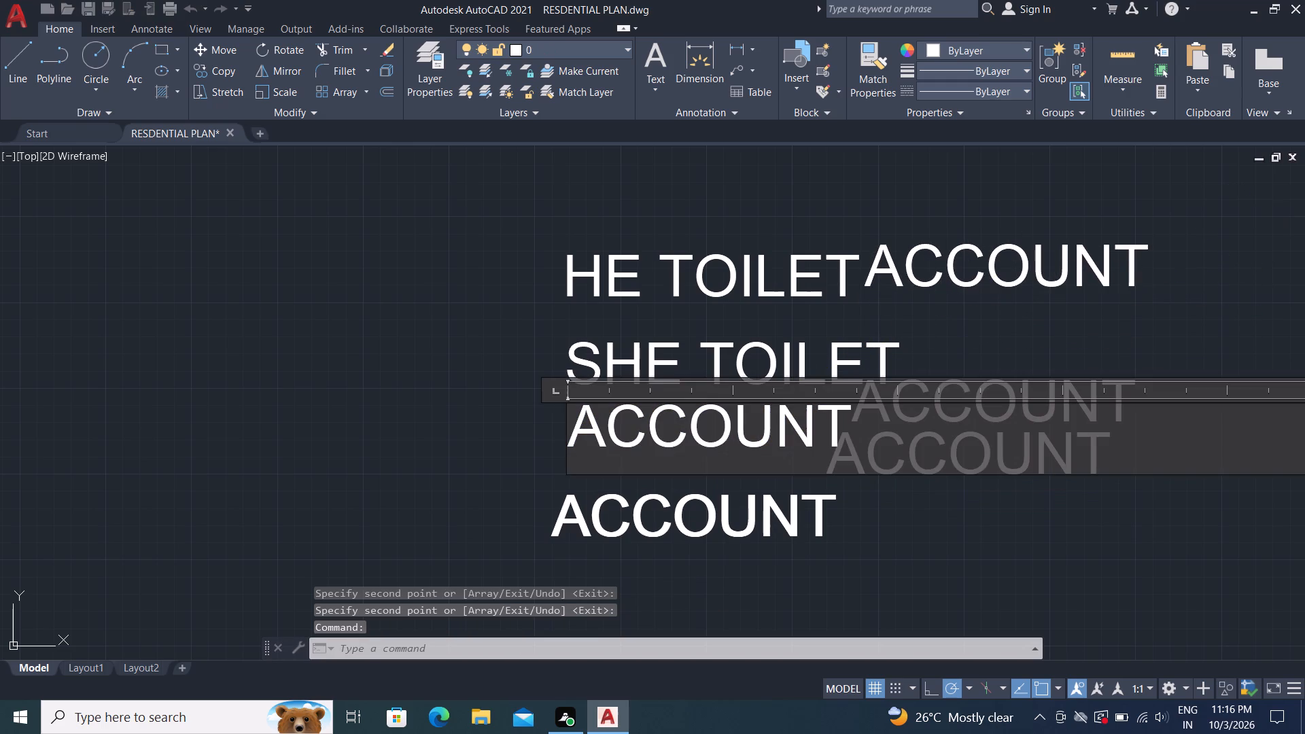
click(854, 425)
key(BackSpace)
key(BackSpace)
key(BackSpace)
key(BackSpace)
key(BackSpace)
key(BackSpace)
key(BackSpace)
key(BackSpace)
key(BackSpace)
key(BackSpace)
key(BackSpace)
key(BackSpace)
key(BackSpace)
key(BackSpace)
key(BackSpace)
key(BackSpace)
key(BackSpace)
key(BackSpace)
key(BackSpace)
key(BackSpace)
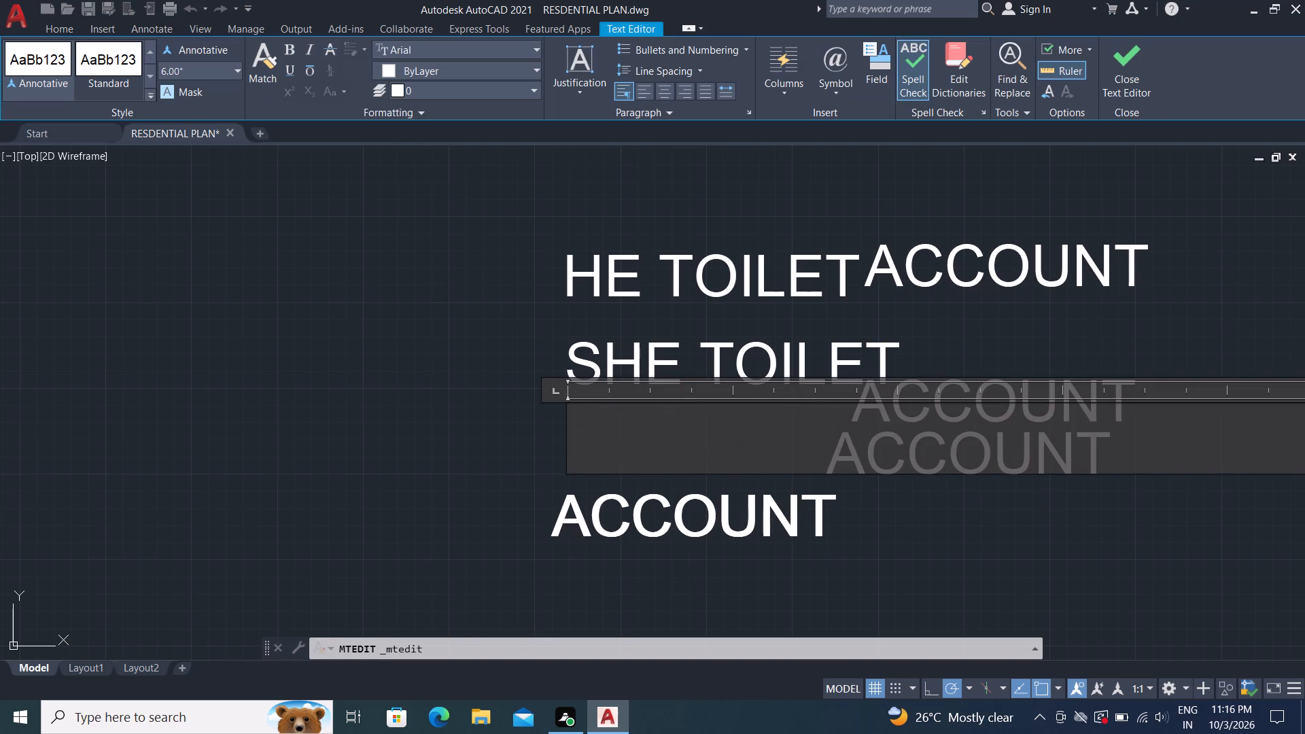
text(MANA)
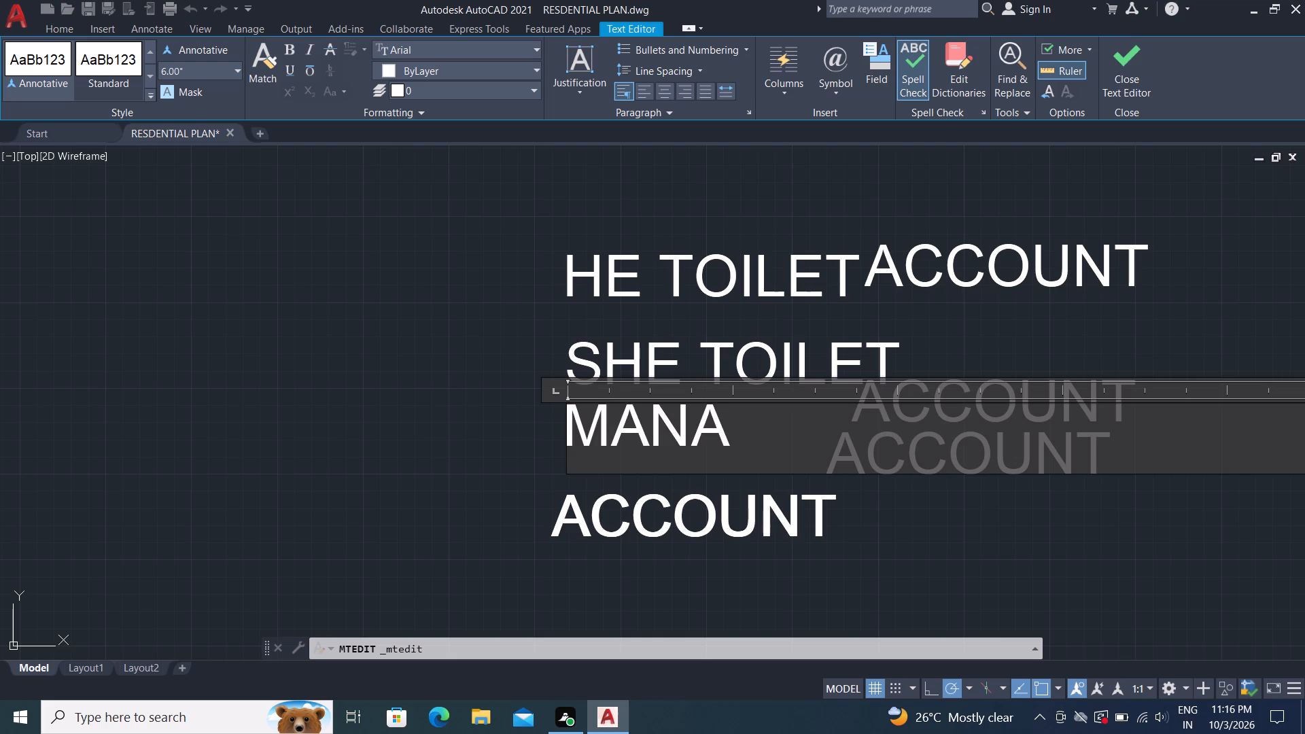
text(GER ROOM)
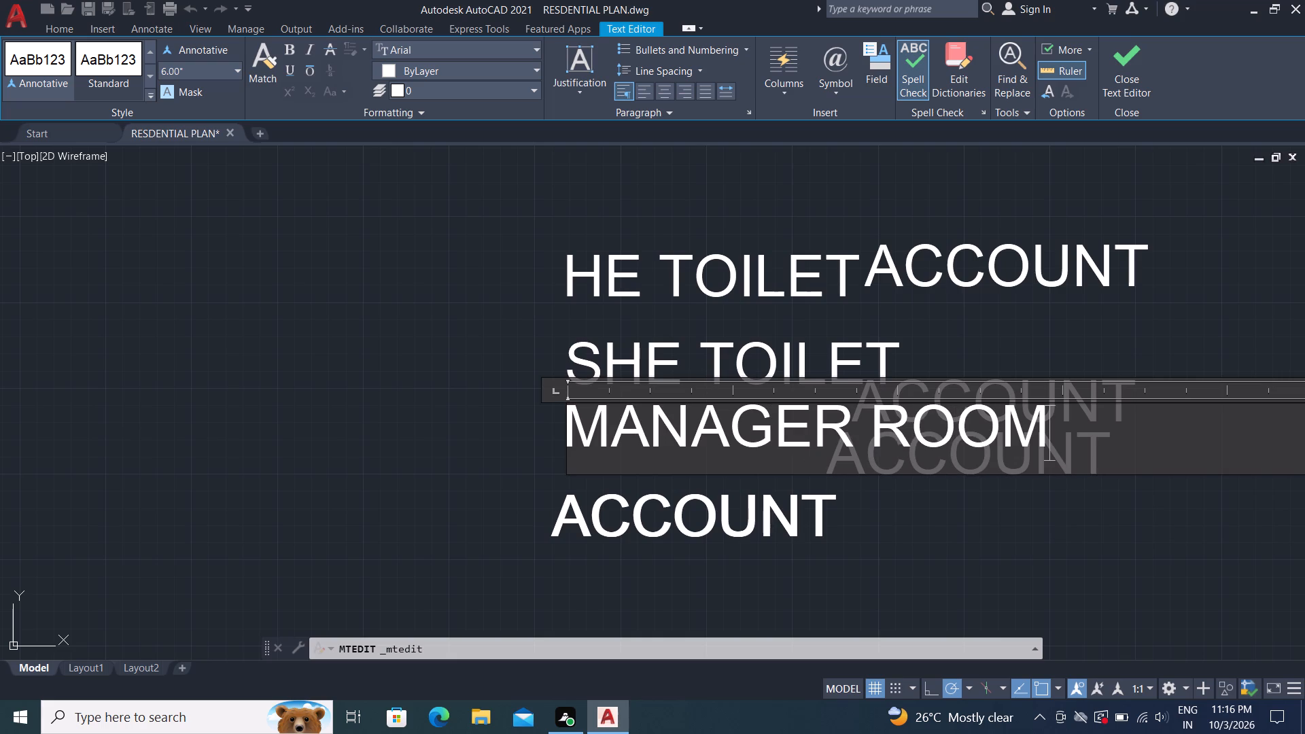
click(885, 532)
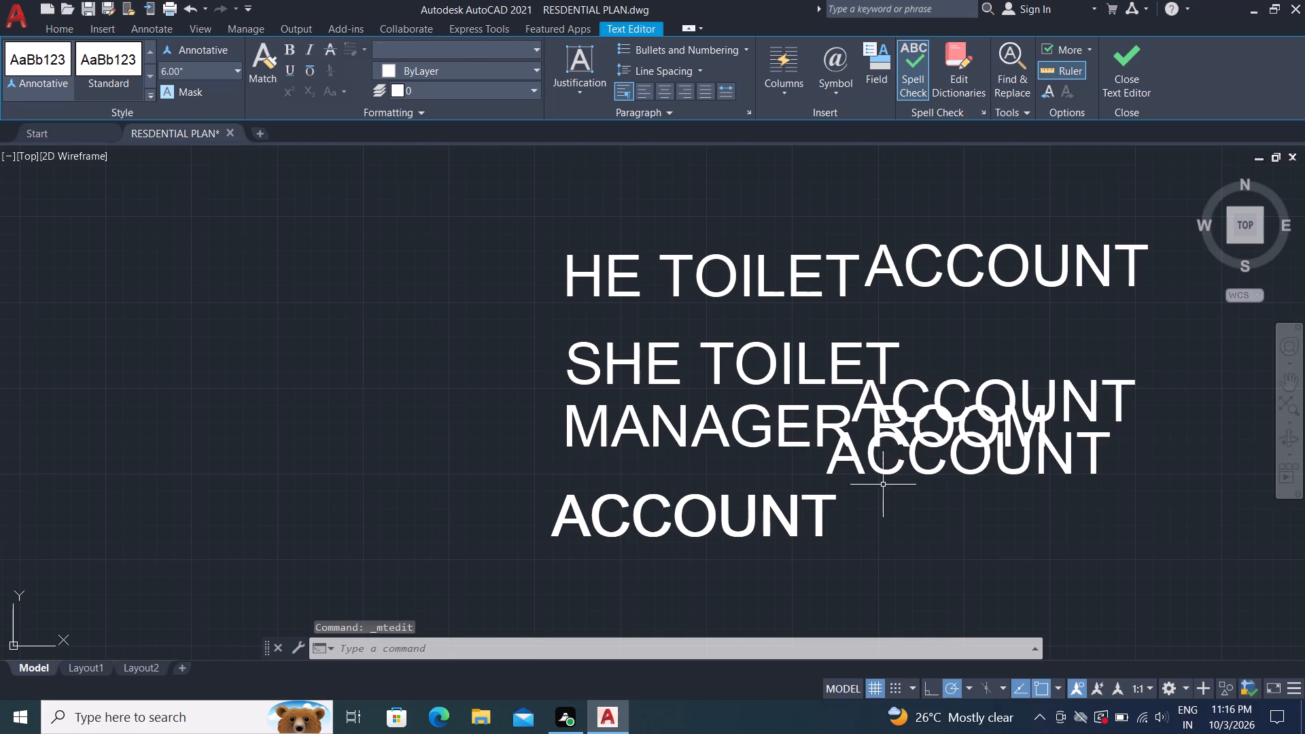
Replace the text of the lowest ACCOUNT label in the east group, overlapping MANAGER ROOM, with WORKING AREA.
click(905, 458)
double_click(905, 458)
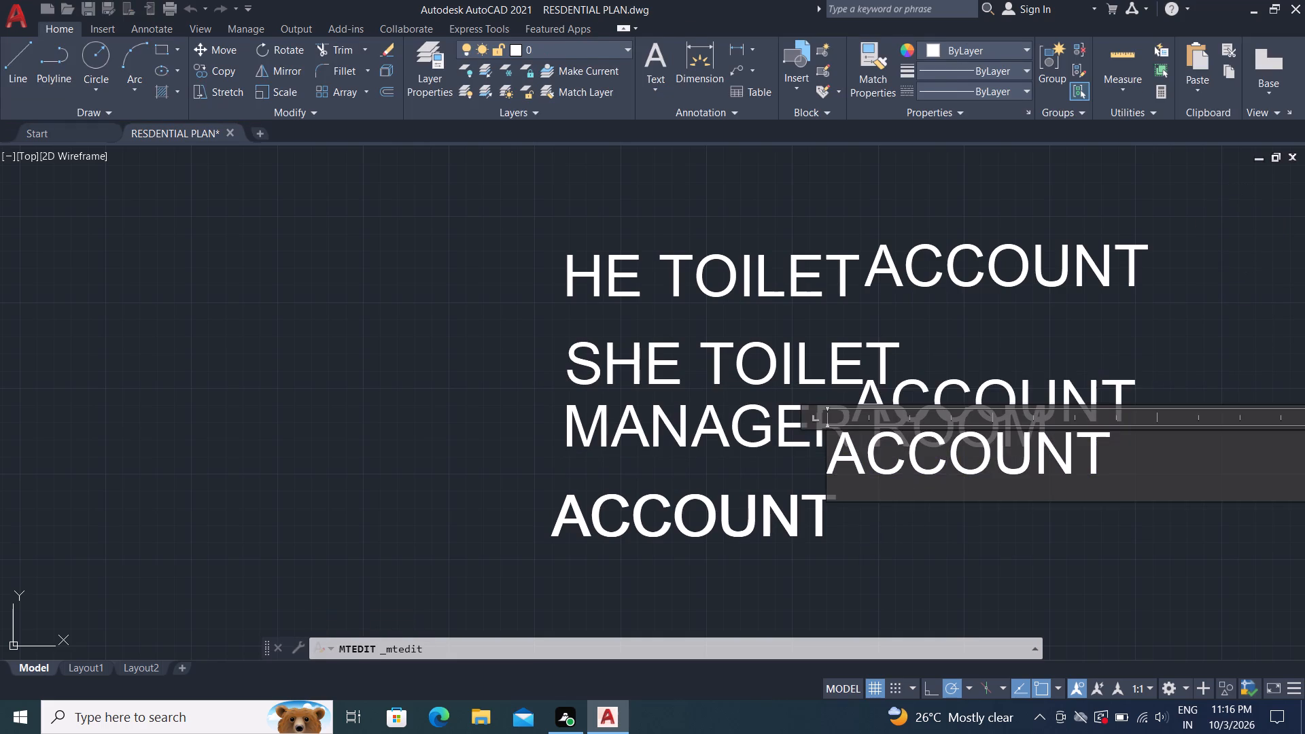
click(1178, 475)
key(BackSpace)
key(BackSpace)
key(BackSpace)
key(BackSpace)
key(BackSpace)
key(BackSpace)
key(BackSpace)
key(BackSpace)
key(BackSpace)
key(BackSpace)
key(BackSpace)
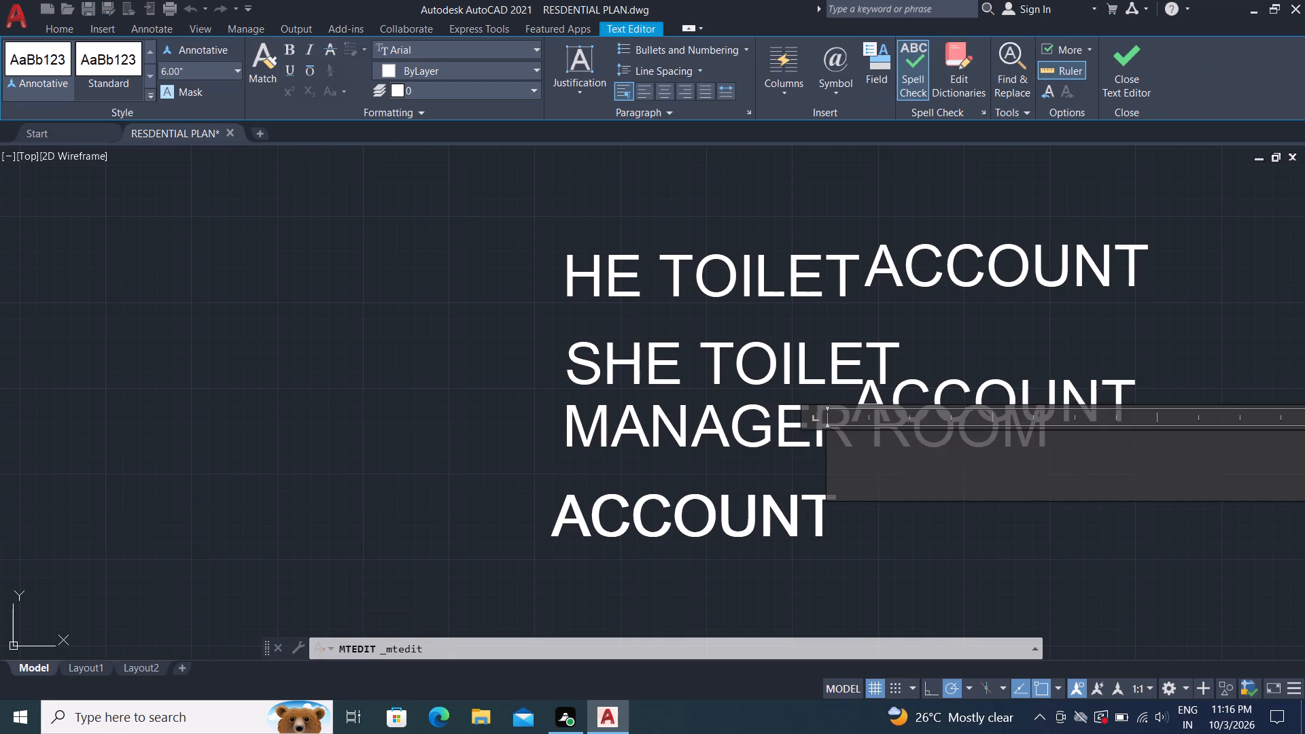
text(WORKIN)
text(G)
key(space)
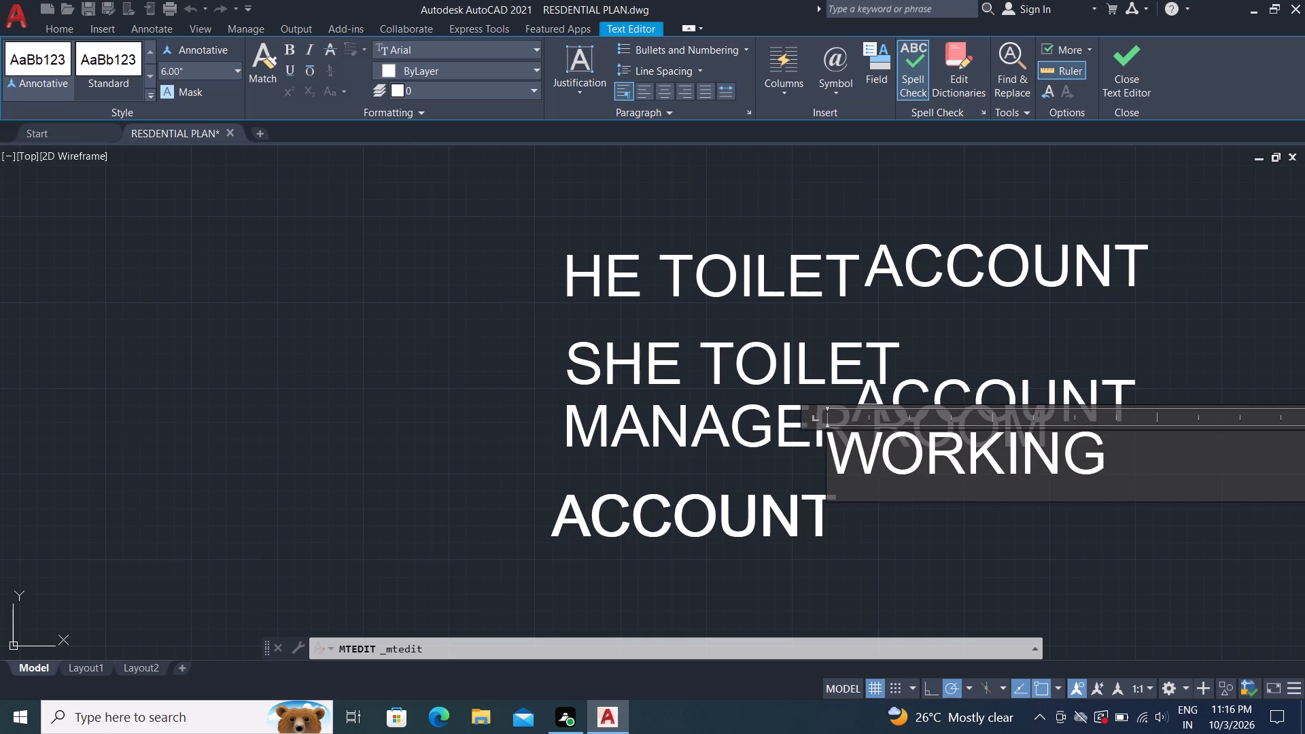
text(AREA)
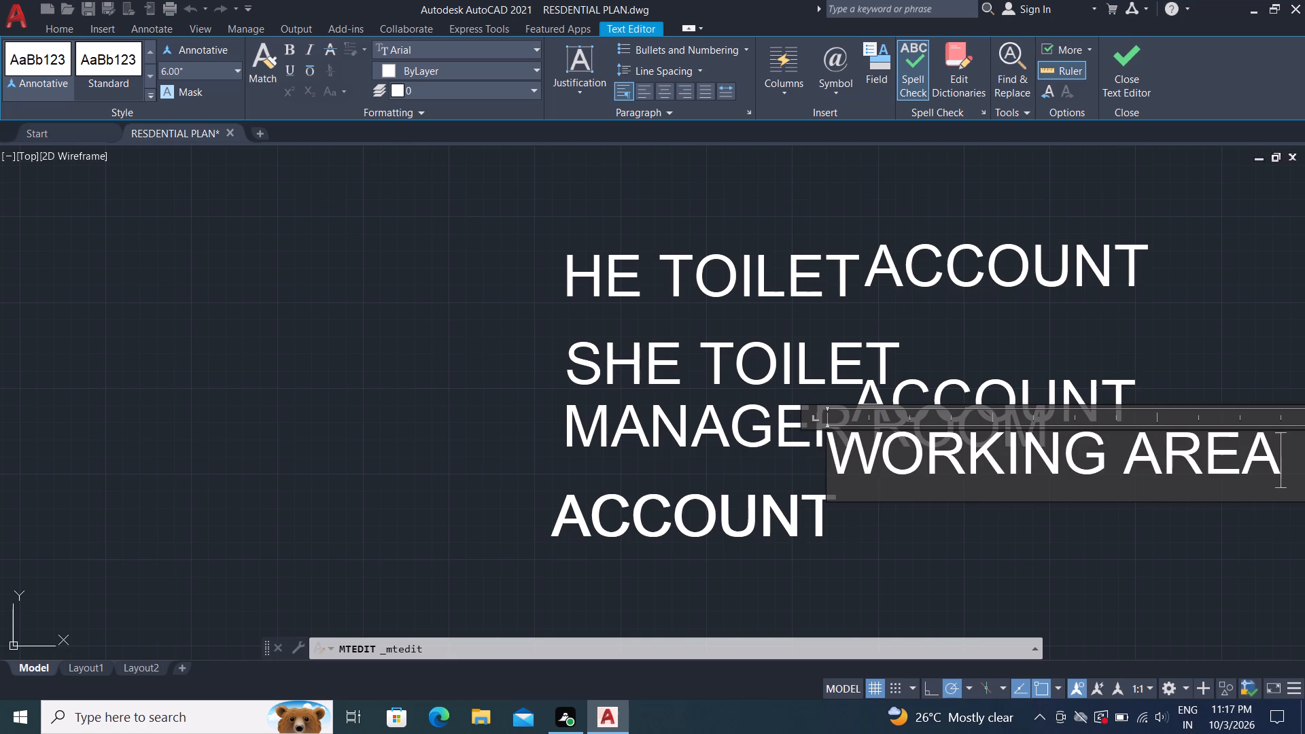
click(965, 525)
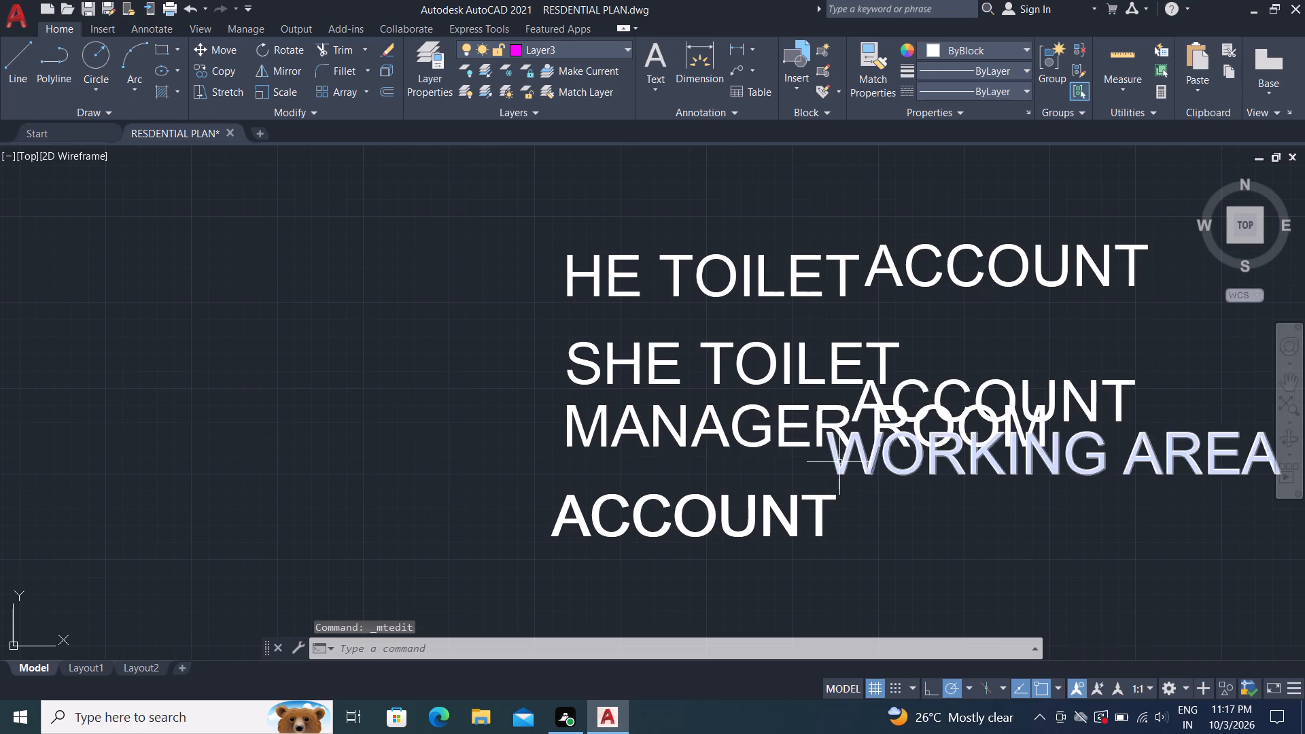
Replace the text of the ACCOUNT label just above WORKING AREA with WAITING.
double_click(927, 380)
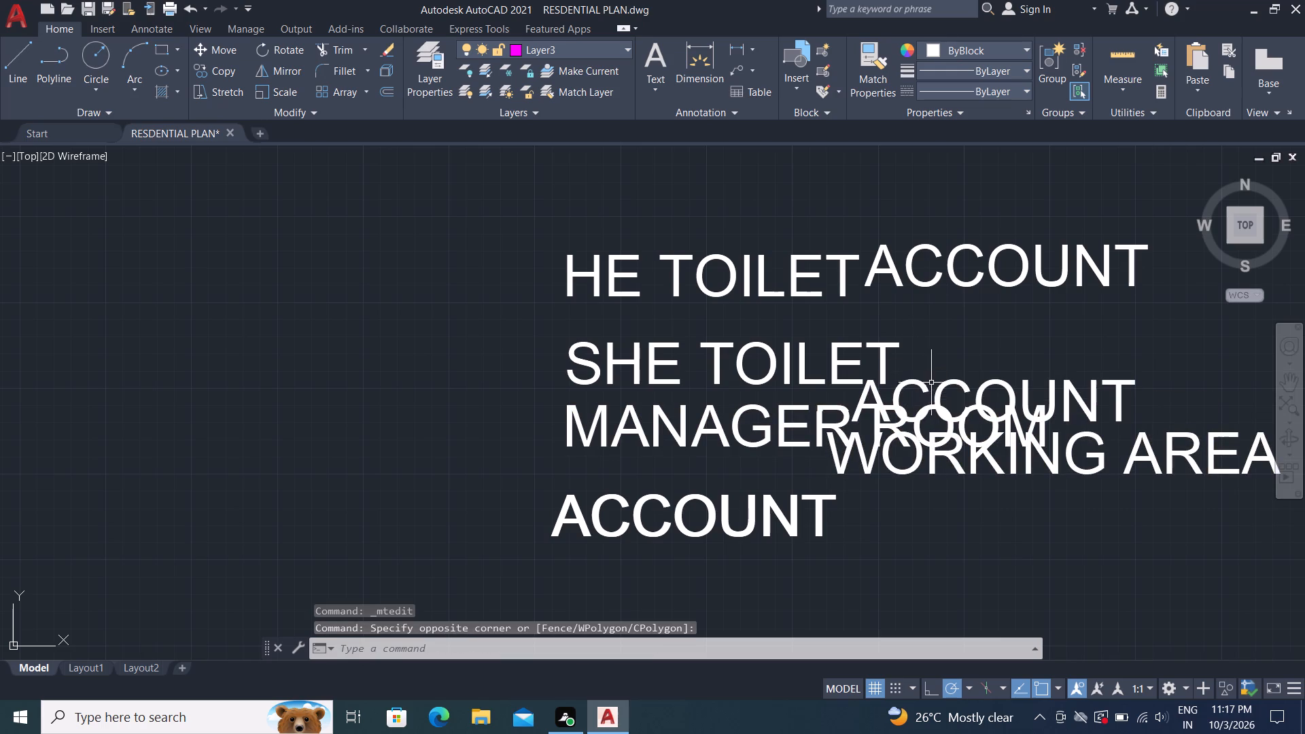
triple_click(921, 387)
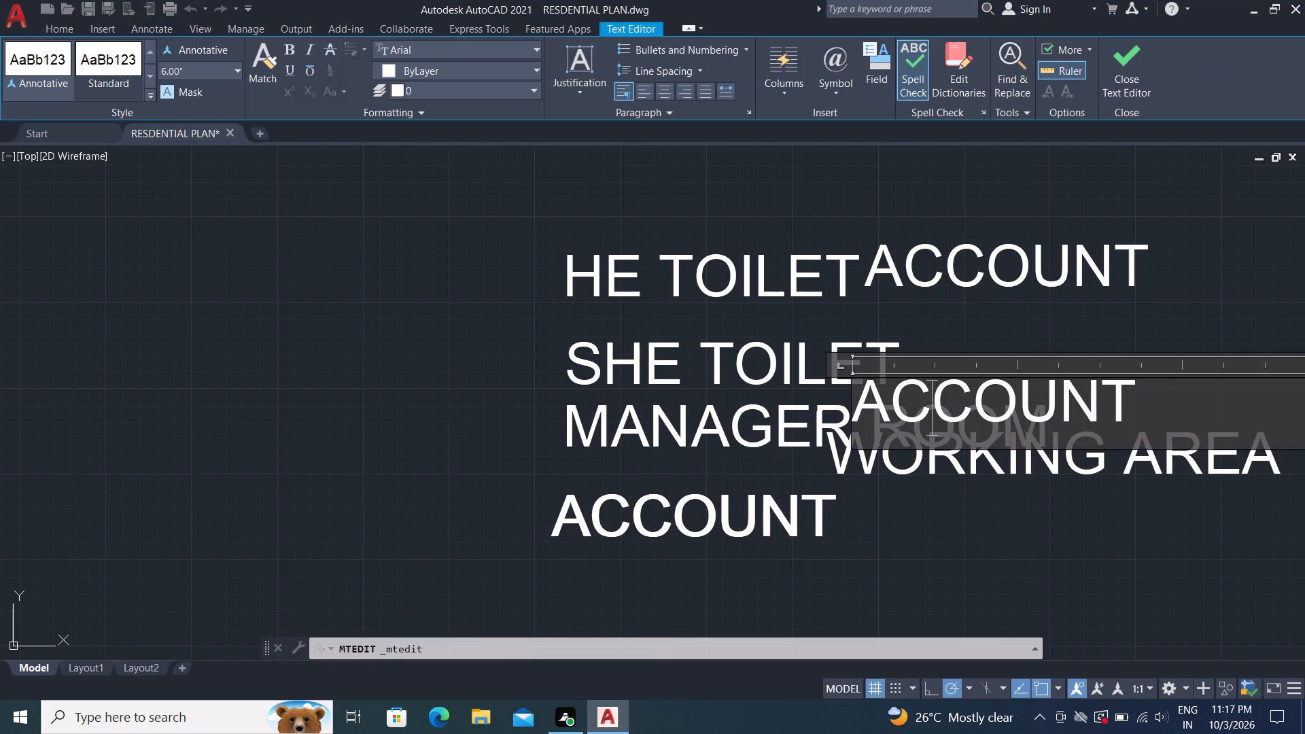
click(1136, 394)
key(BackSpace)
key(BackSpace)
key(BackSpace)
key(BackSpace)
key(BackSpace)
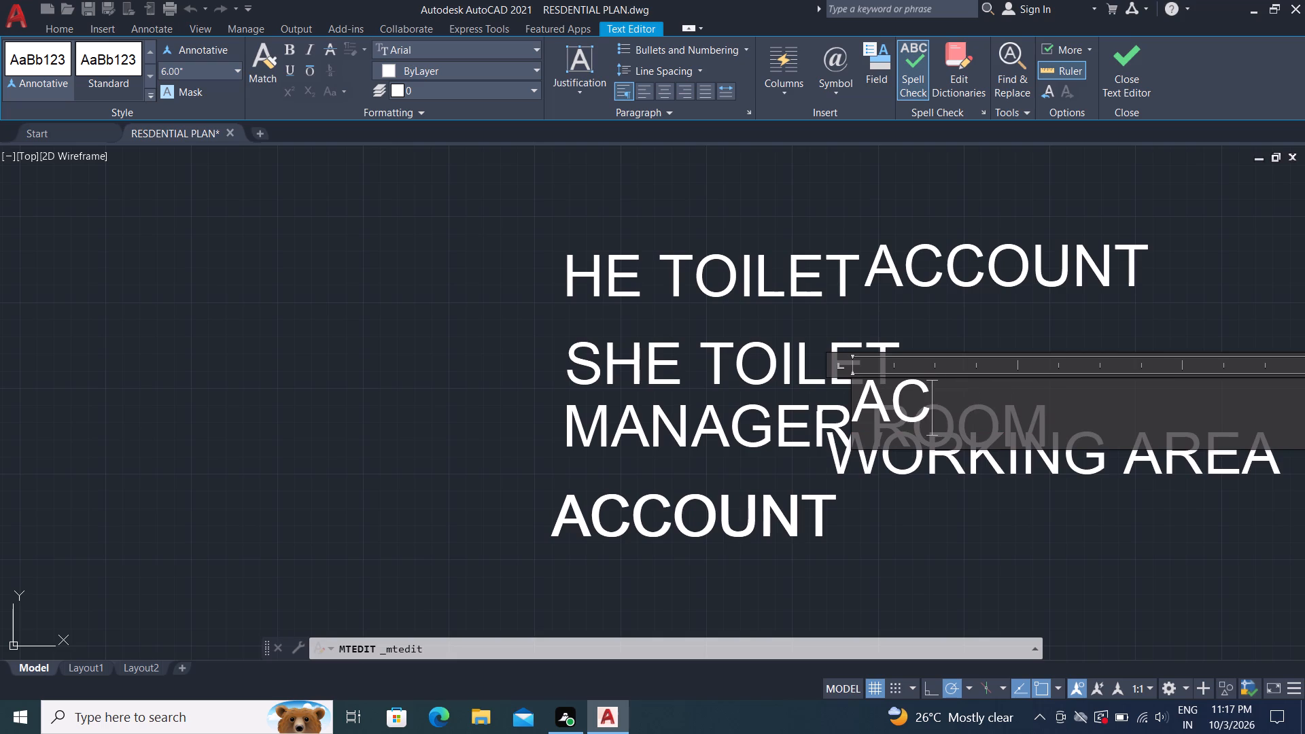
key(BackSpace)
key(BackSpace)
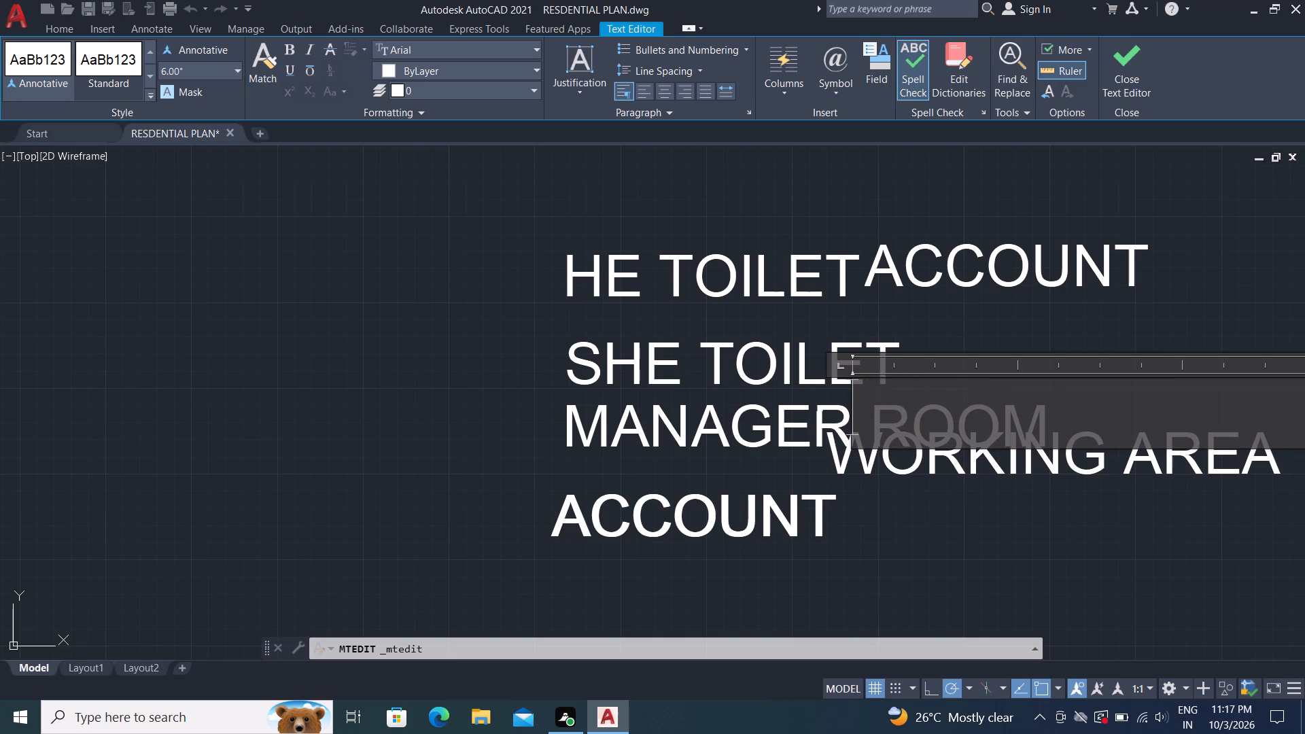
text(WA)
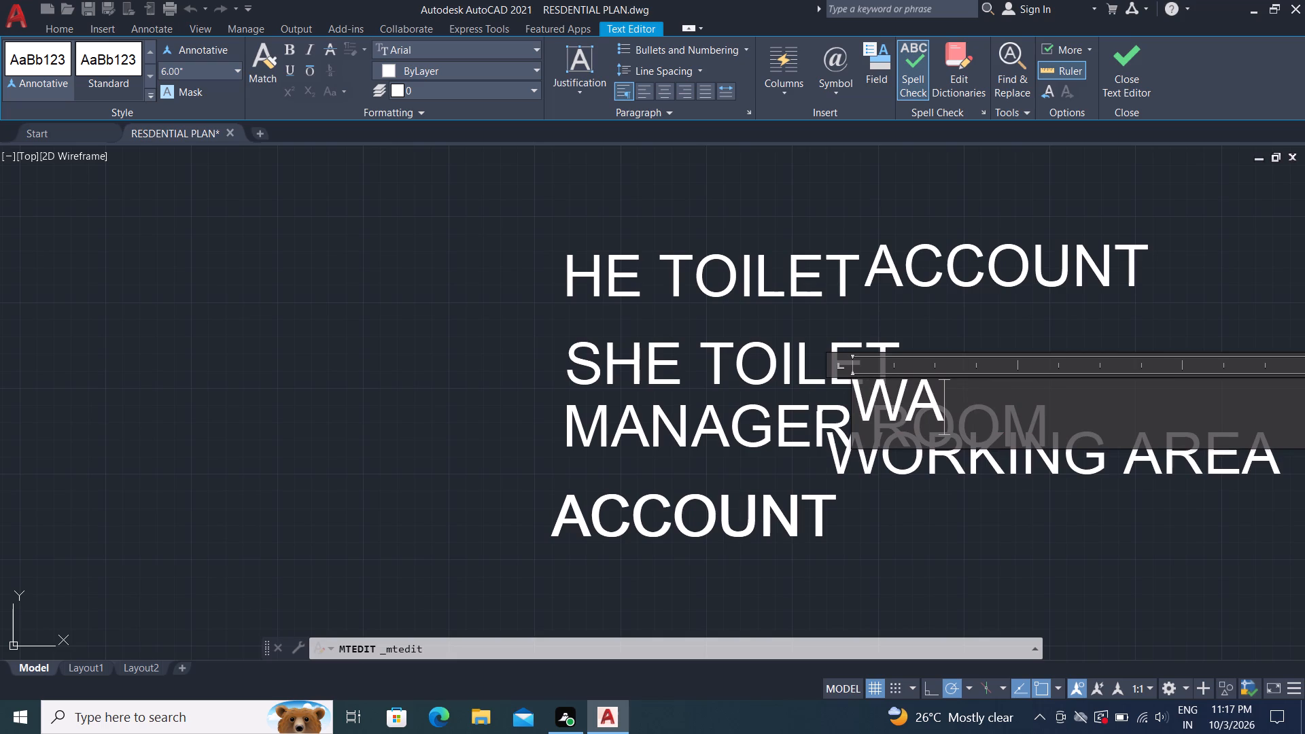
text(ITING)
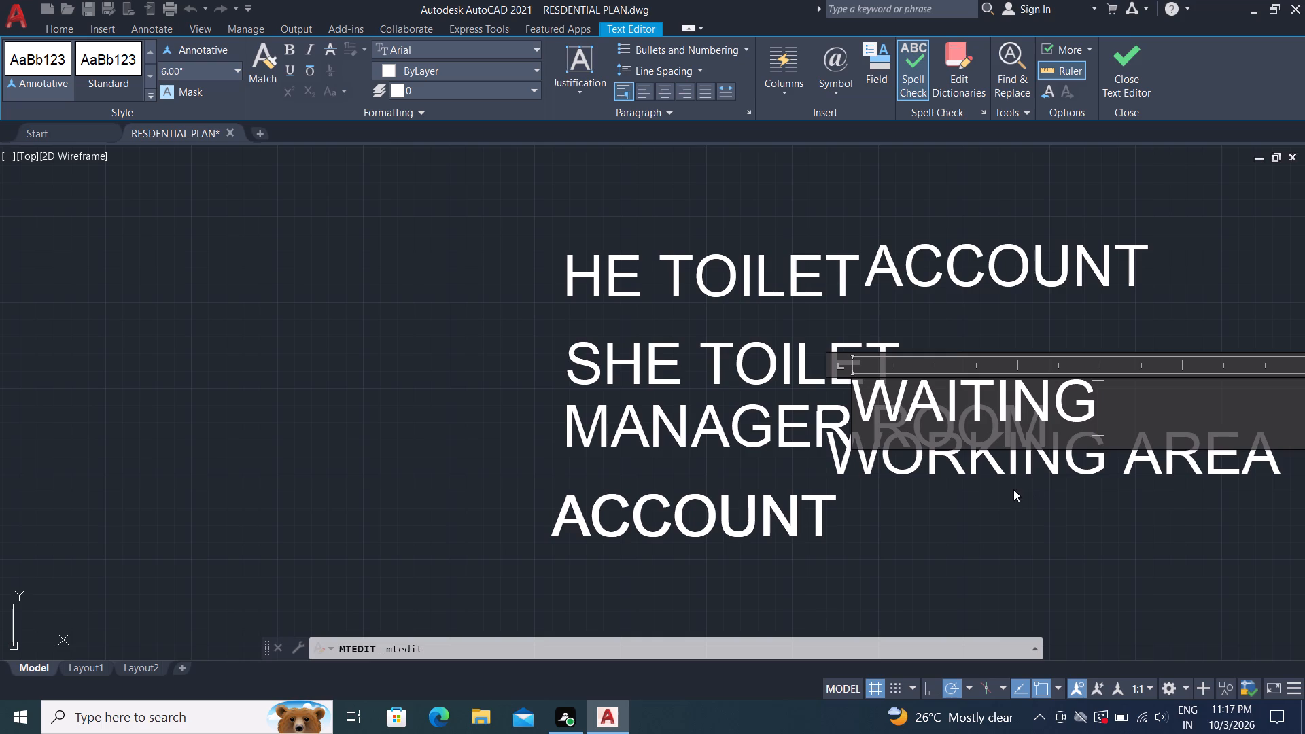
click(1000, 351)
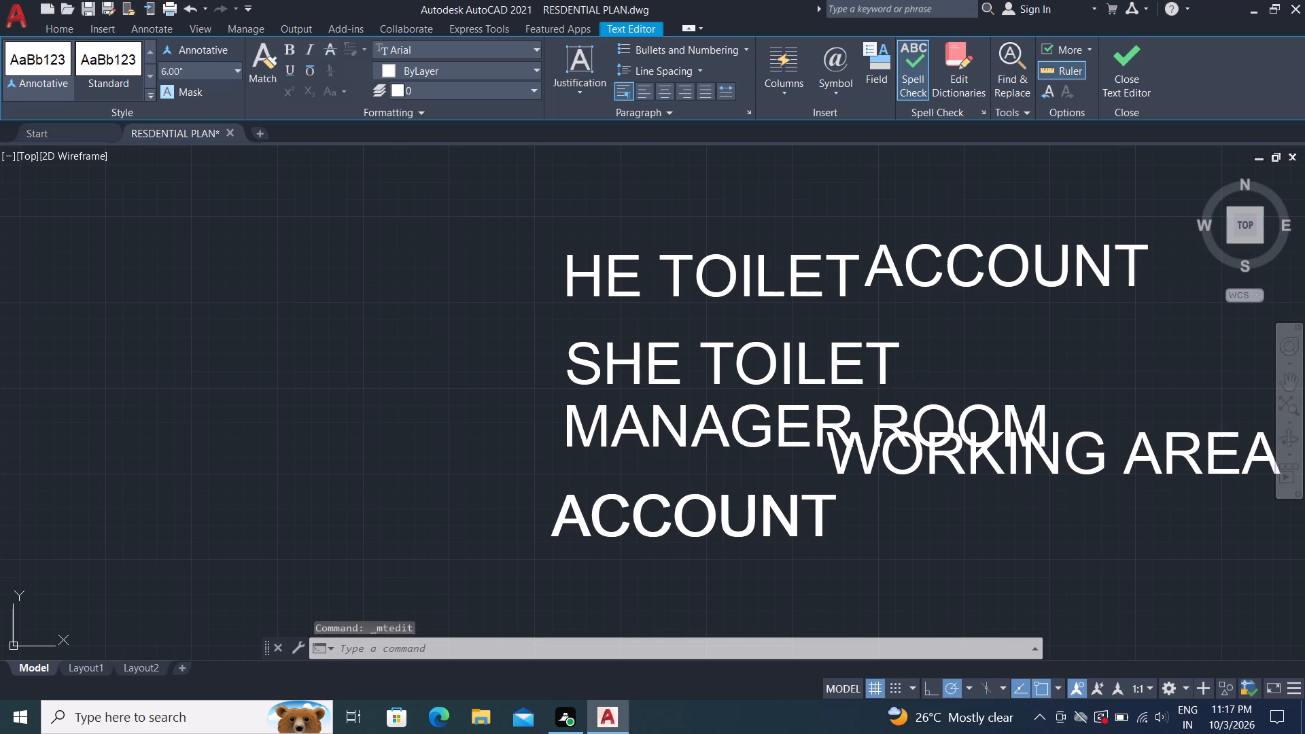
Move the WAITING label up and east to a clear spot beside SHE TOILET.
click(988, 387)
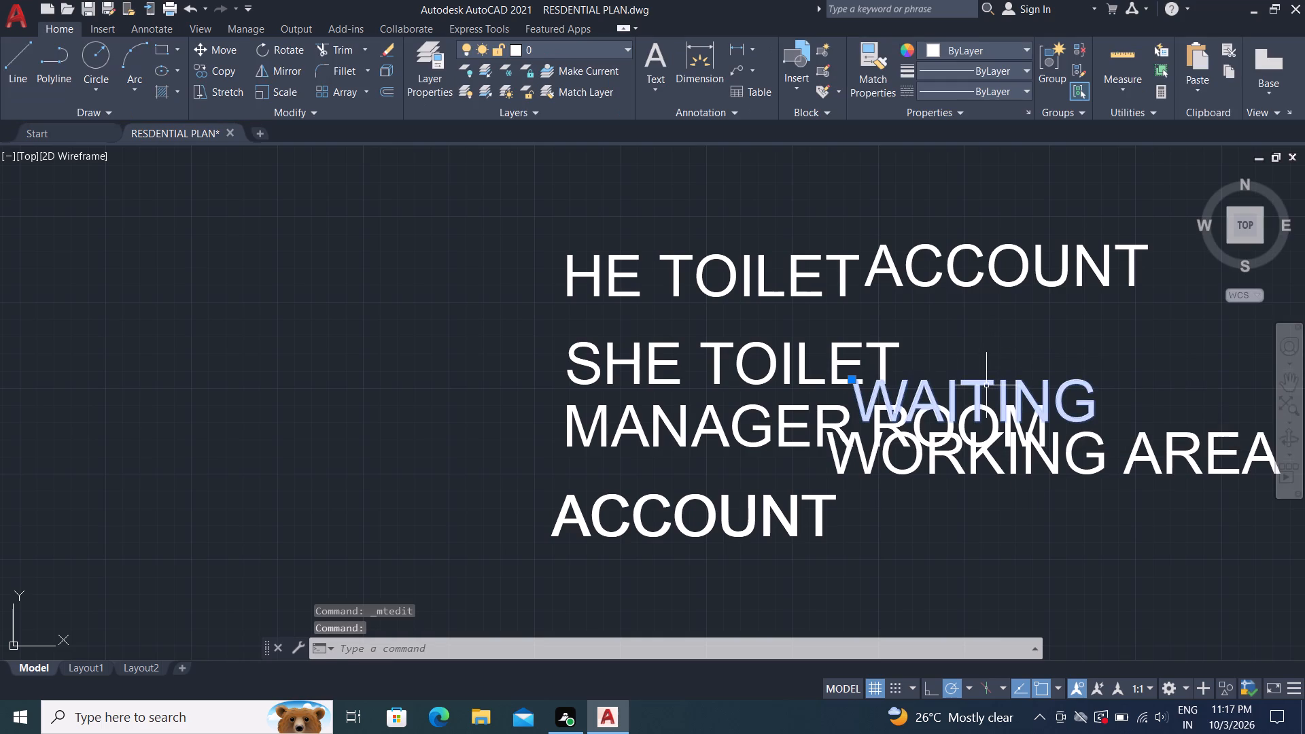
text(M)
key(space)
click(986, 385)
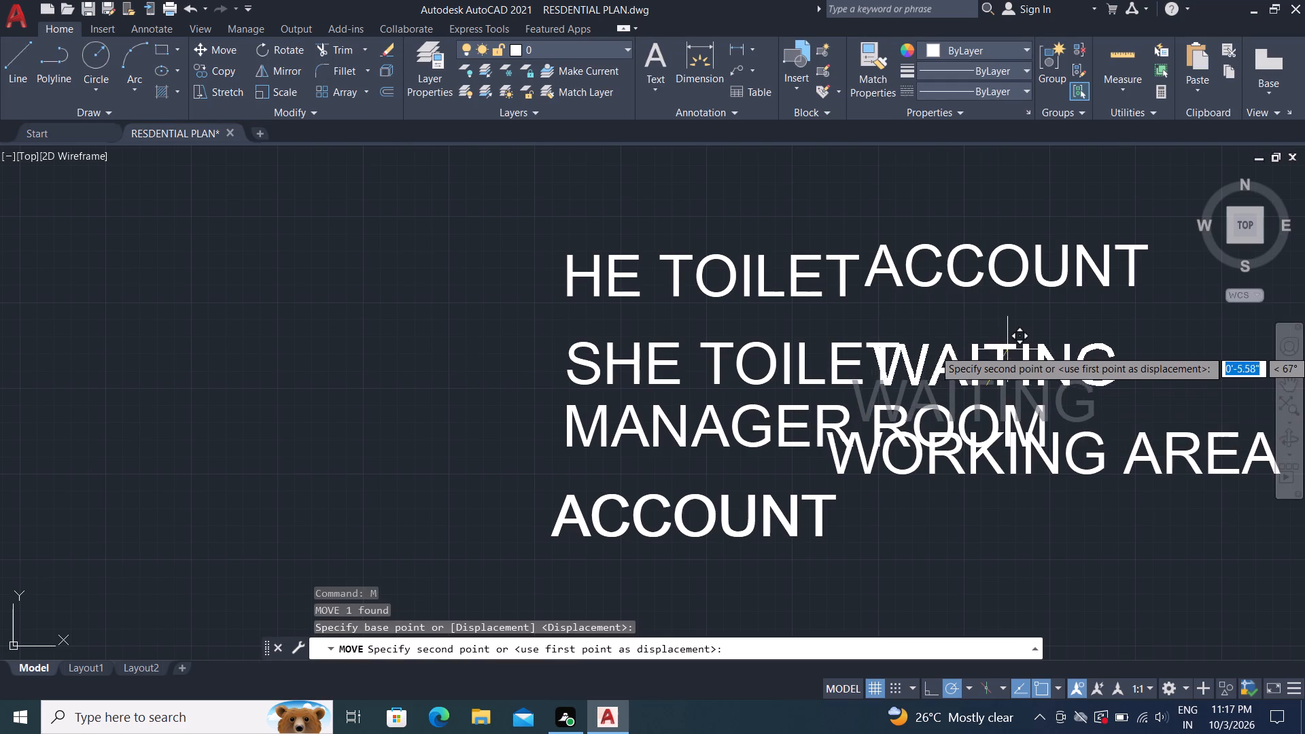
click(1062, 345)
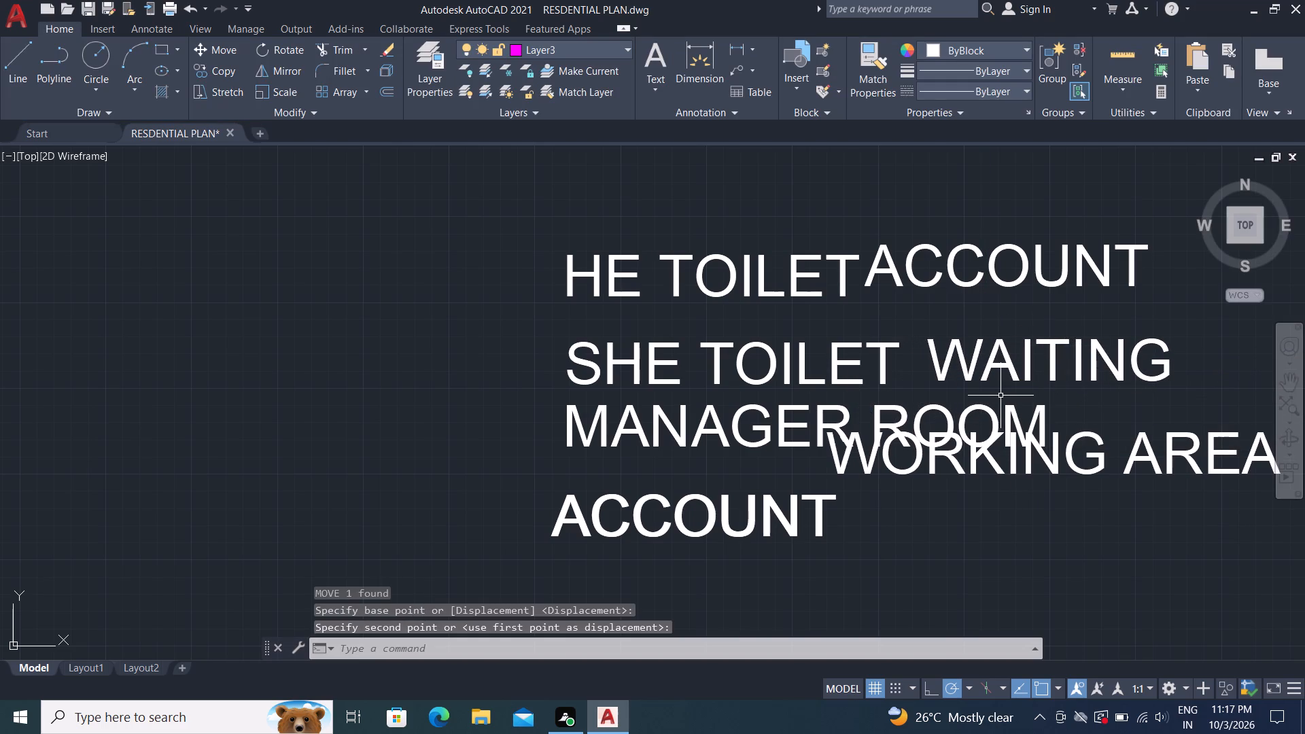
Move the WORKING AREA label down, clear of MANAGER ROOM, to sit beside the bottom ACCOUNT label.
click(975, 455)
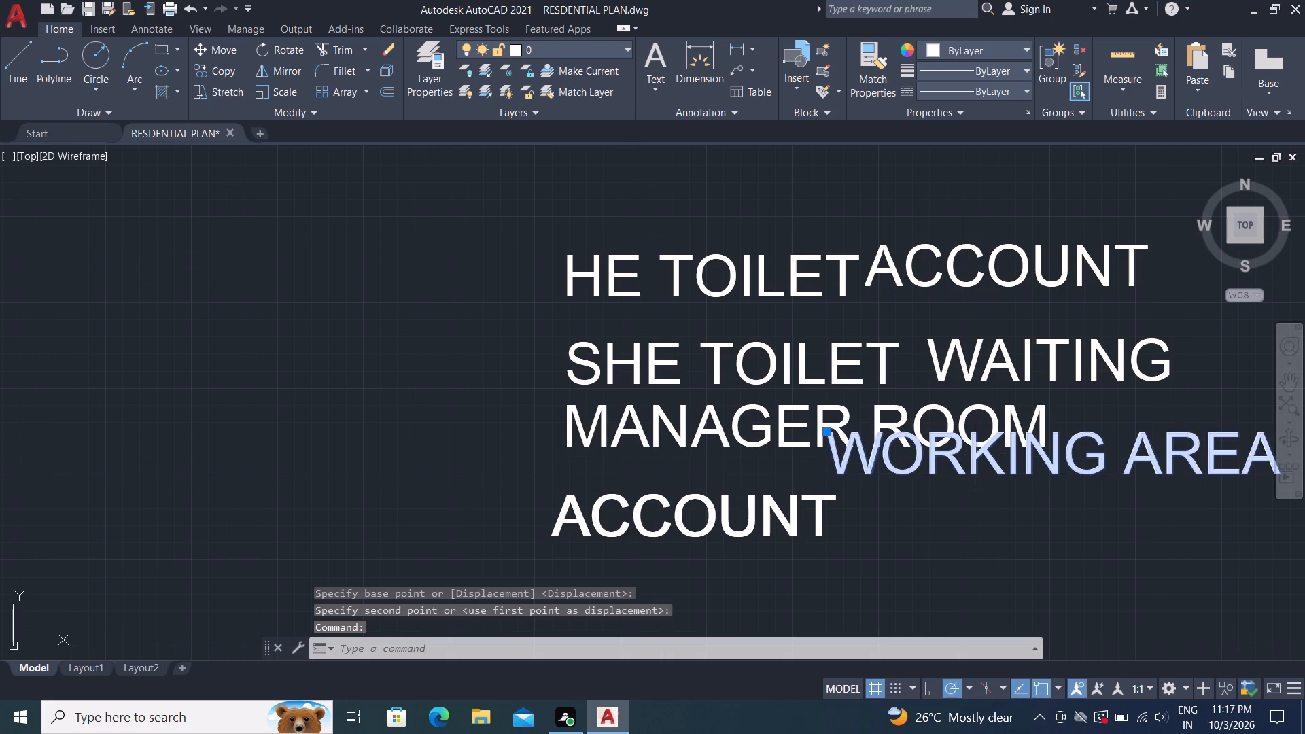
text(M)
key(space)
click(975, 455)
click(989, 506)
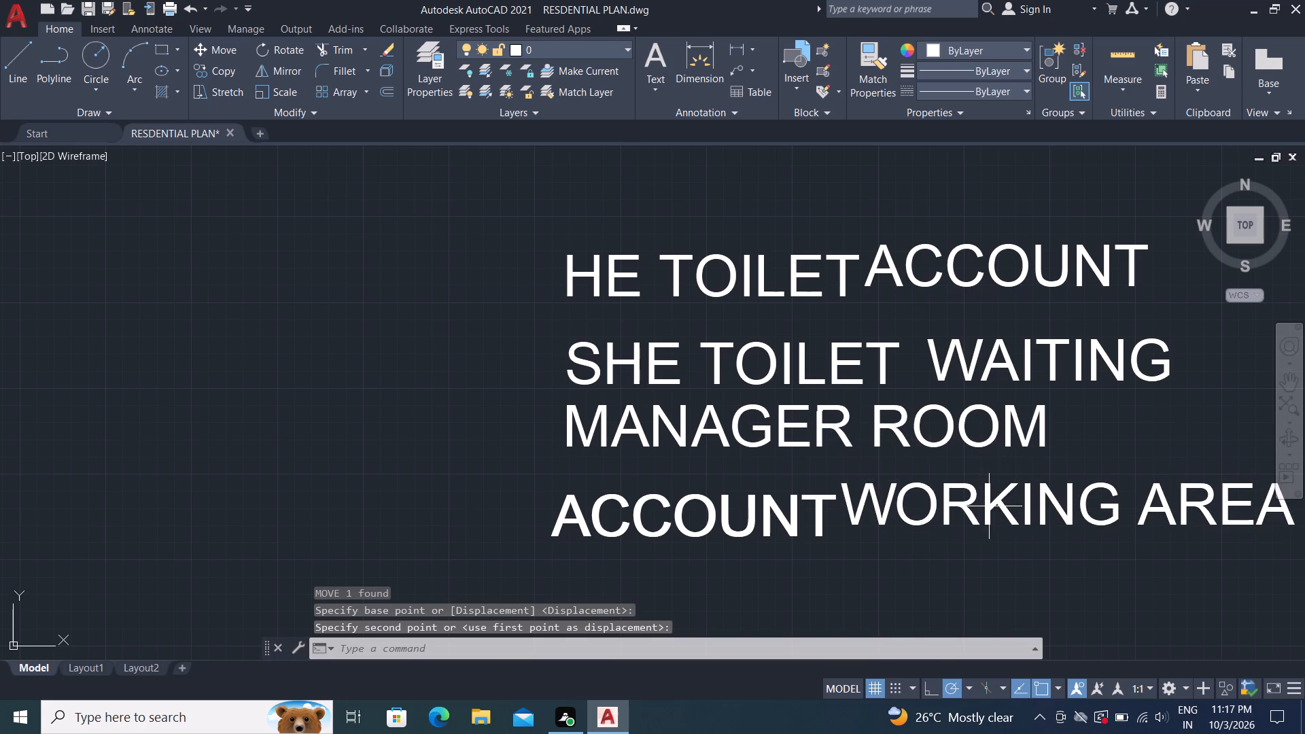
key(Escape)
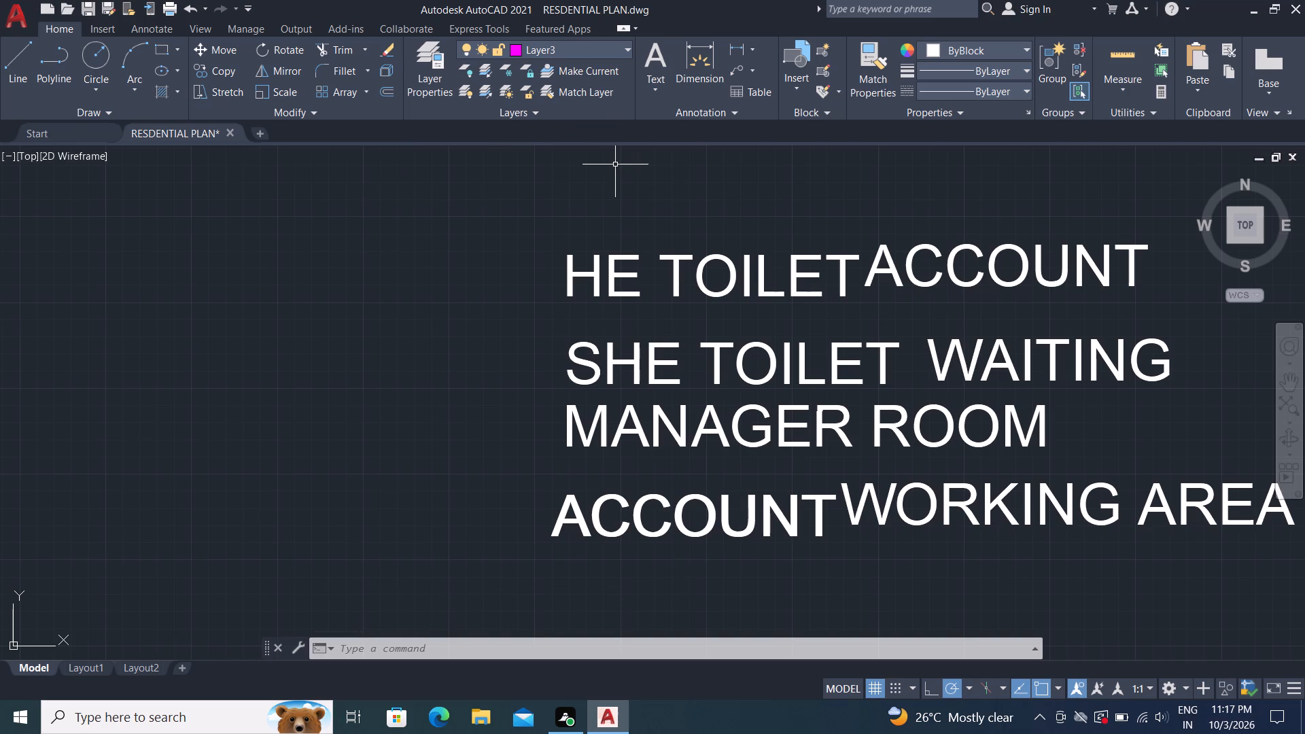
key(Escape)
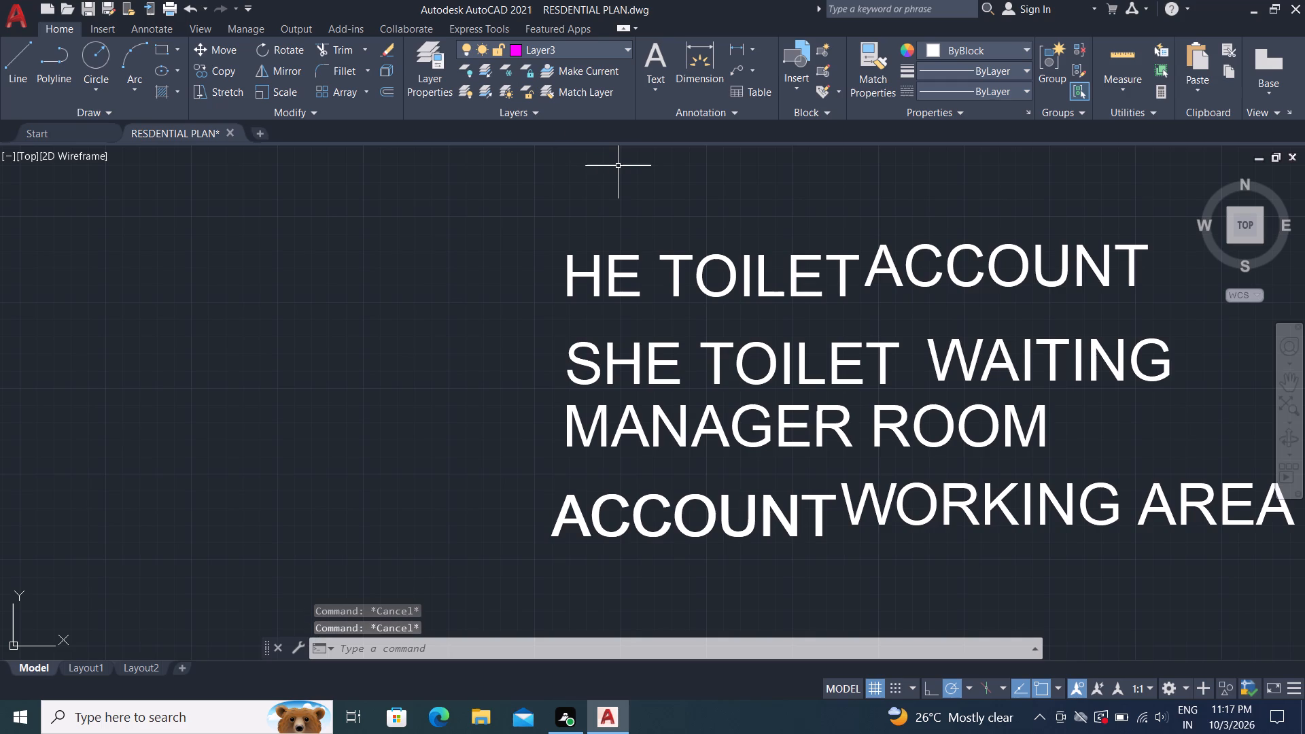
Copy the HE TOILET label to three stacked spots below the existing labels, about 4.5 to 7 feet beneath the original.
key(c)
text(O)
key(space)
click(612, 268)
right_click(621, 267)
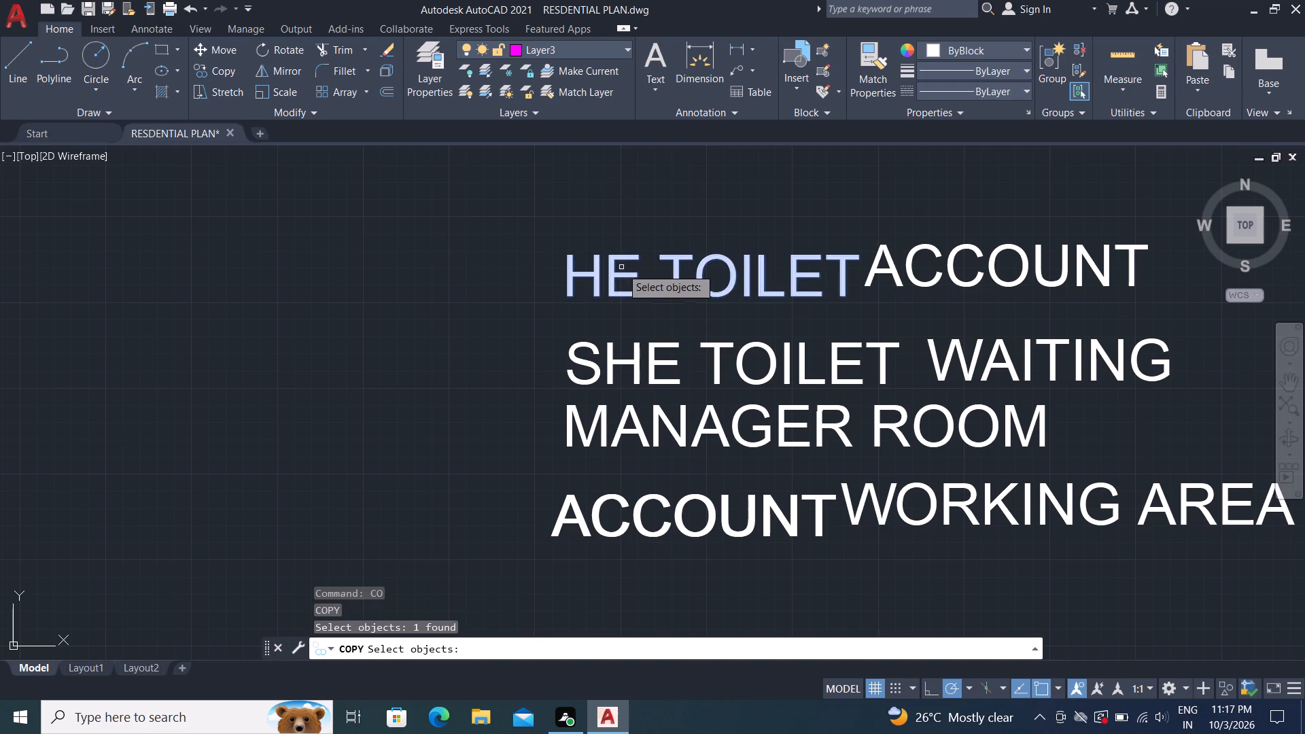
click(619, 268)
scroll(587, 223, down, 1)
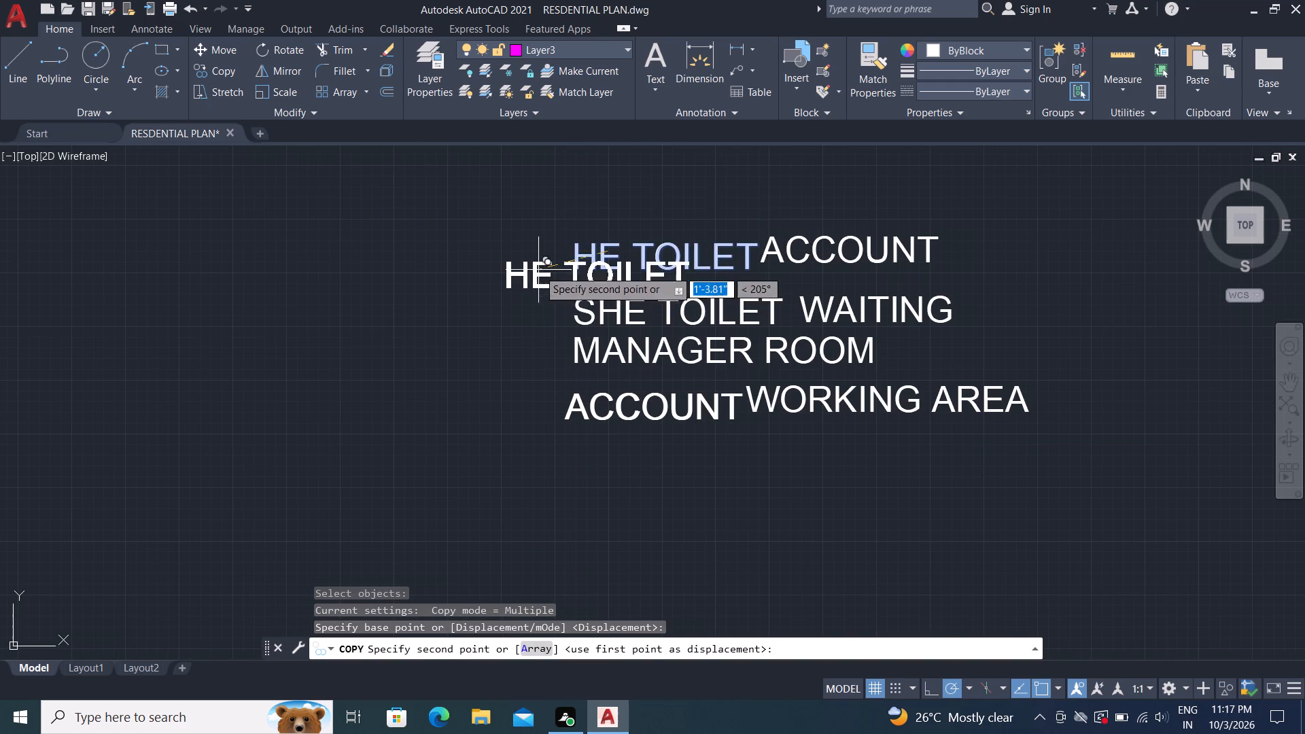
scroll(535, 249, down, 2)
scroll(573, 369, up, 3)
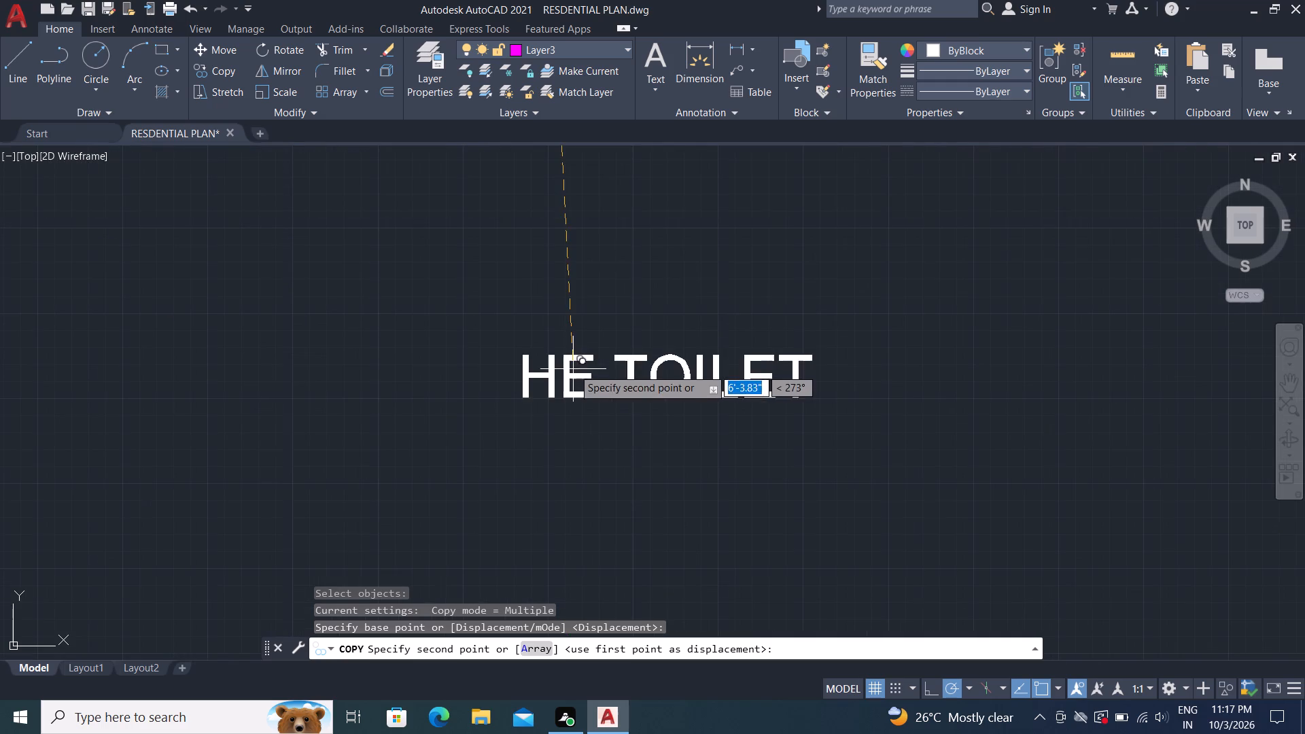
click(529, 232)
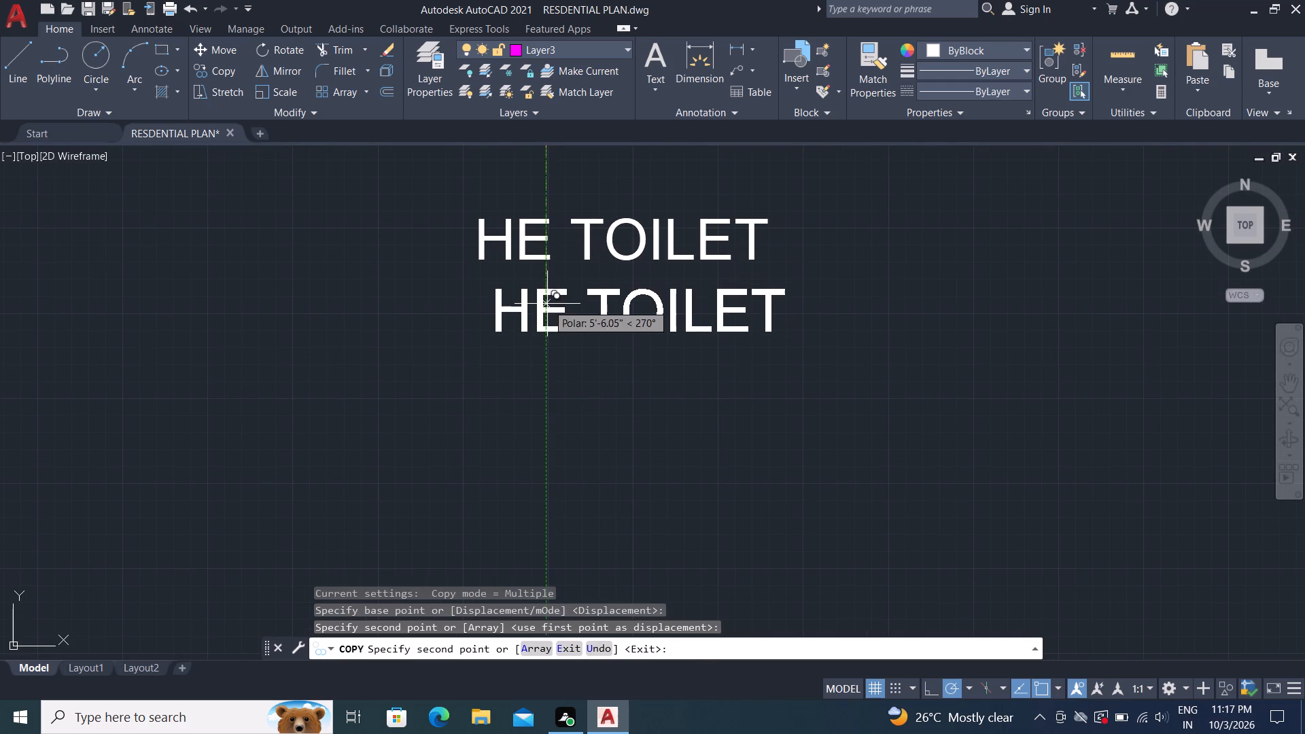
click(523, 302)
click(516, 431)
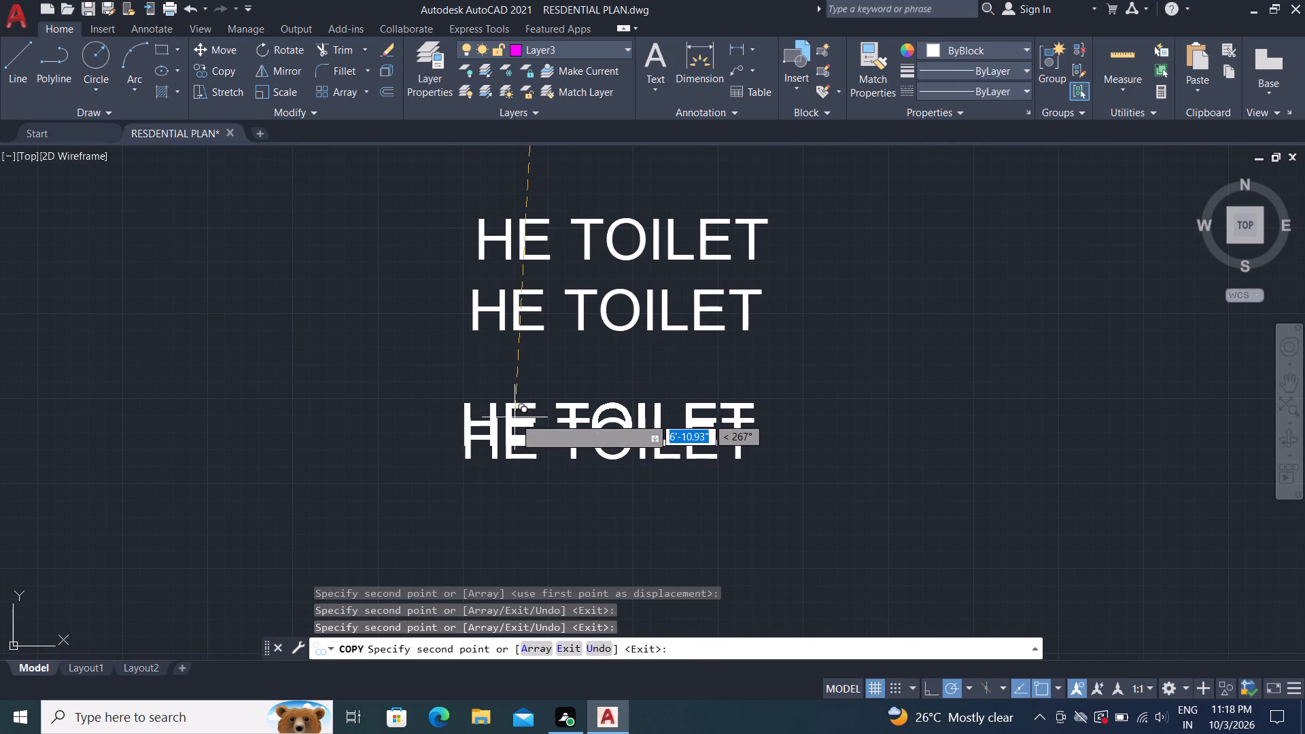
key(Escape)
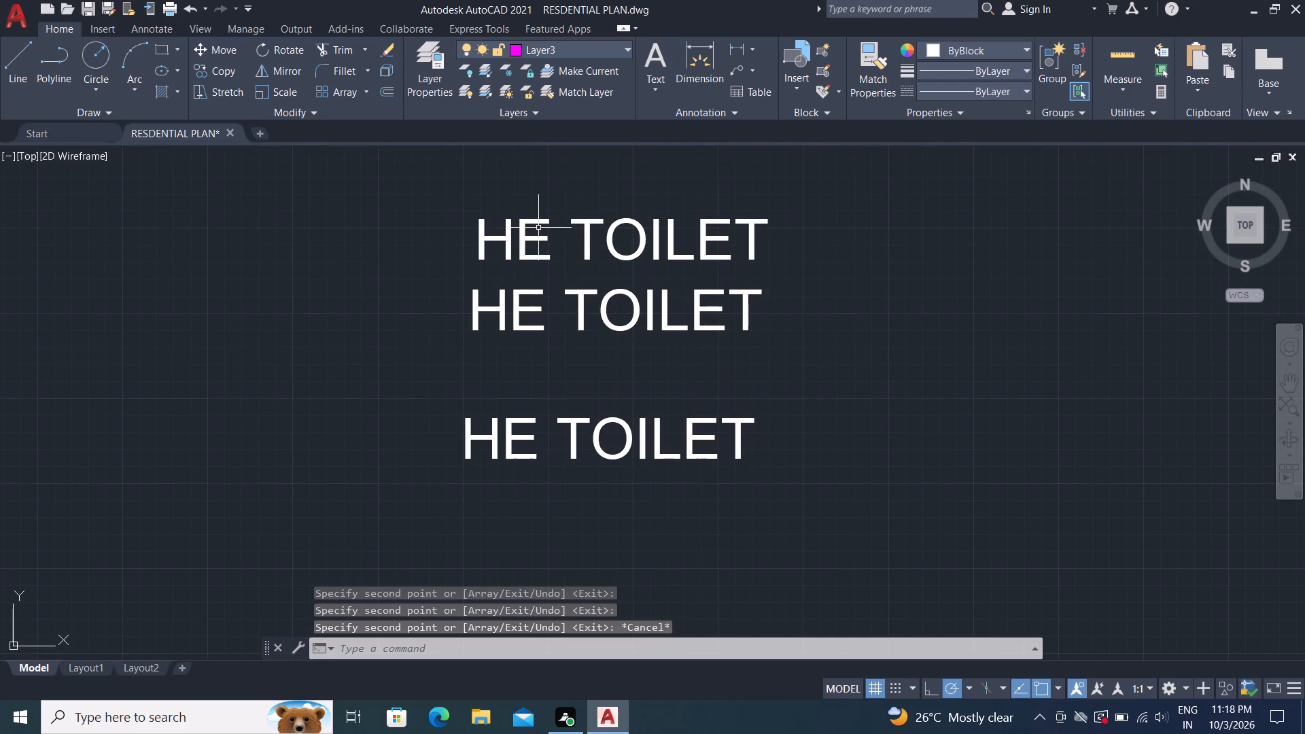
Replace the text of the top HE TOILET copy with DIRECTOR ROOM.
double_click(538, 224)
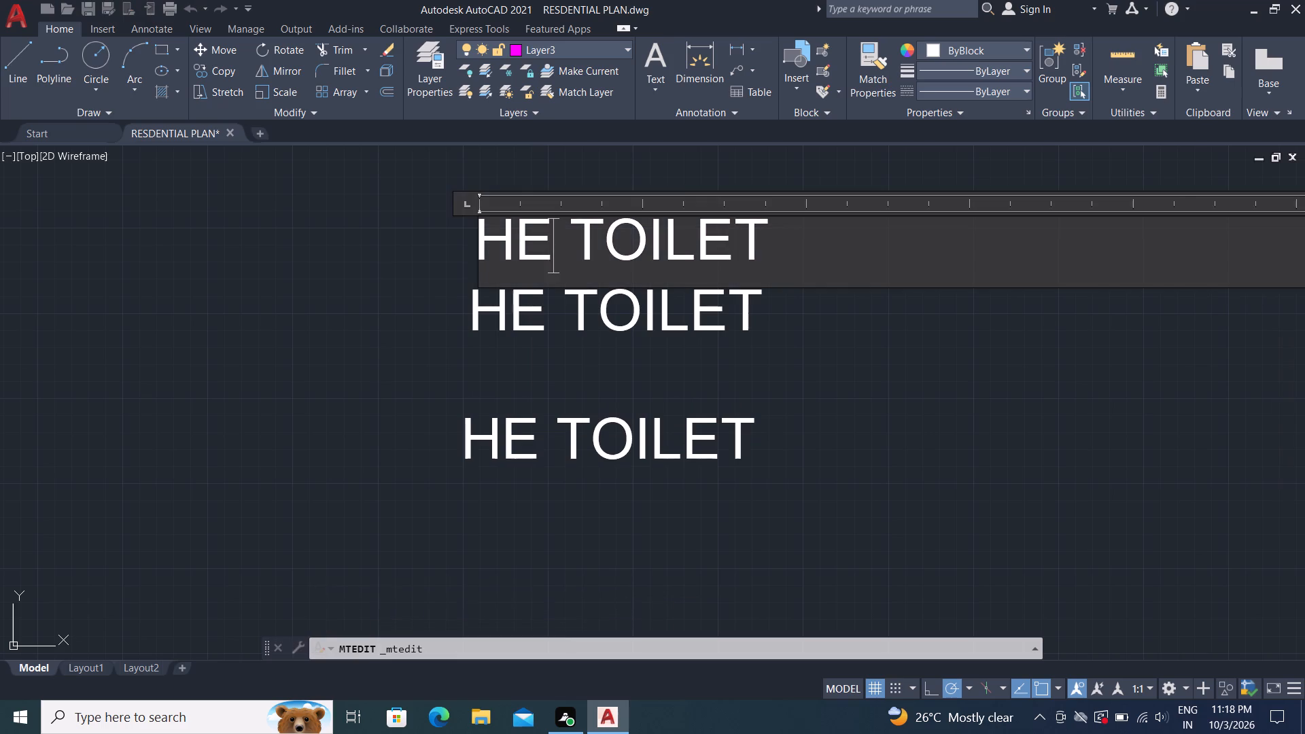
click(820, 233)
key(BackSpace)
key(BackSpace)
key(BackSpace)
key(BackSpace)
key(BackSpace)
key(BackSpace)
key(BackSpace)
key(BackSpace)
key(BackSpace)
key(BackSpace)
key(BackSpace)
key(BackSpace)
key(BackSpace)
key(BackSpace)
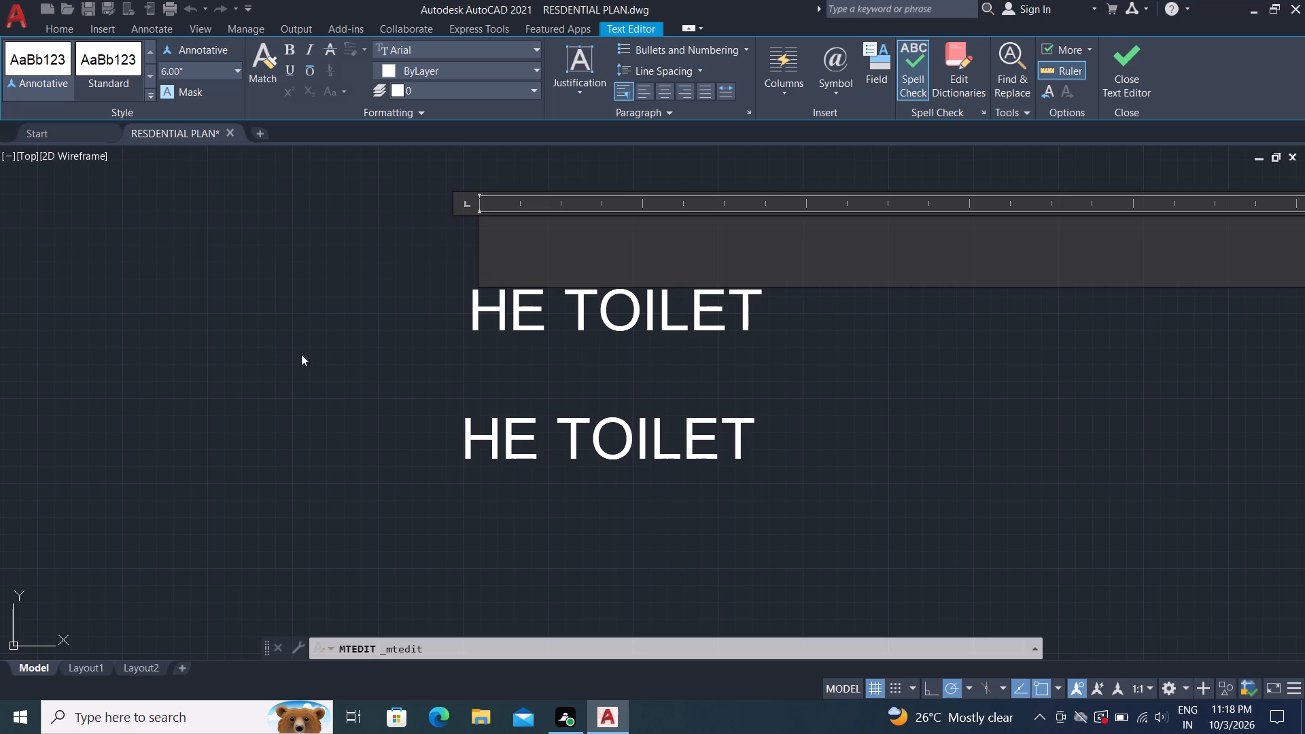
text(DIRECTO)
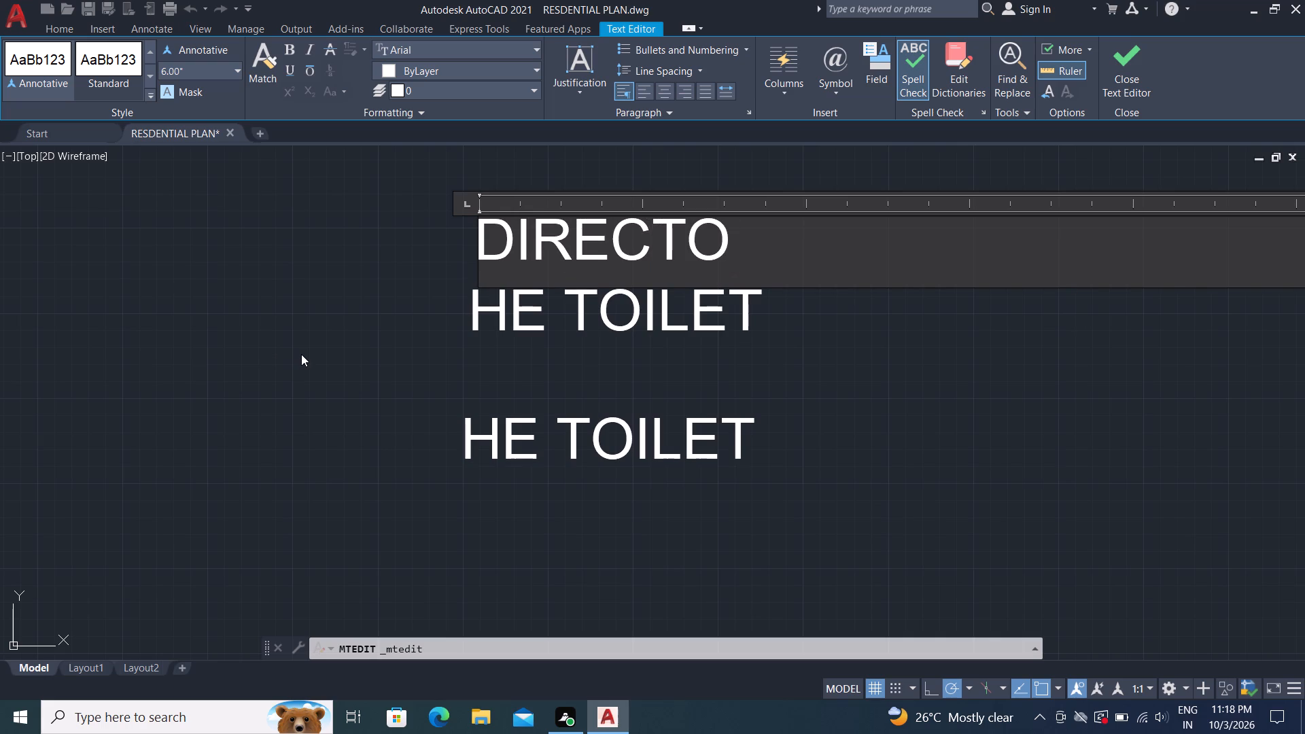
text(R)
key(space)
text(ROO)
key(m)
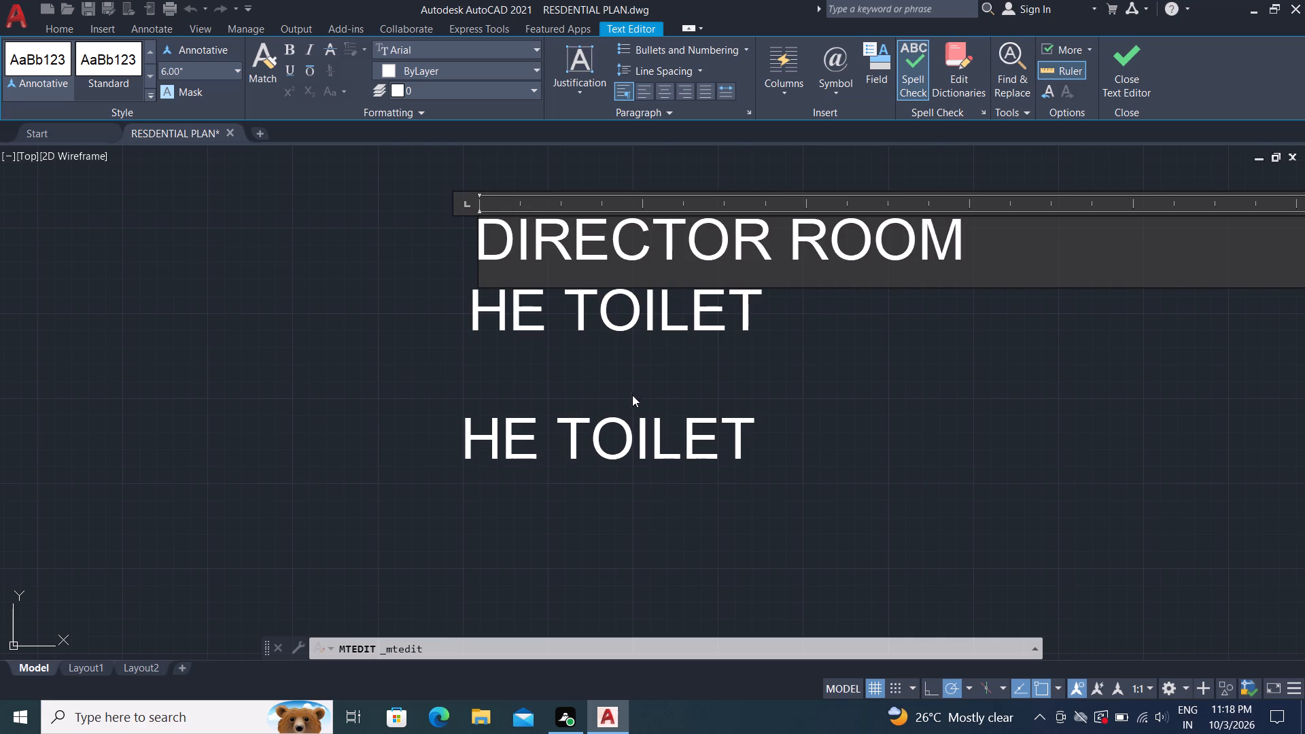
click(697, 360)
Replace the text of the upper remaining HE TOILET copy, just below DIRECTOR ROOM, with RECEPTION.
double_click(665, 300)
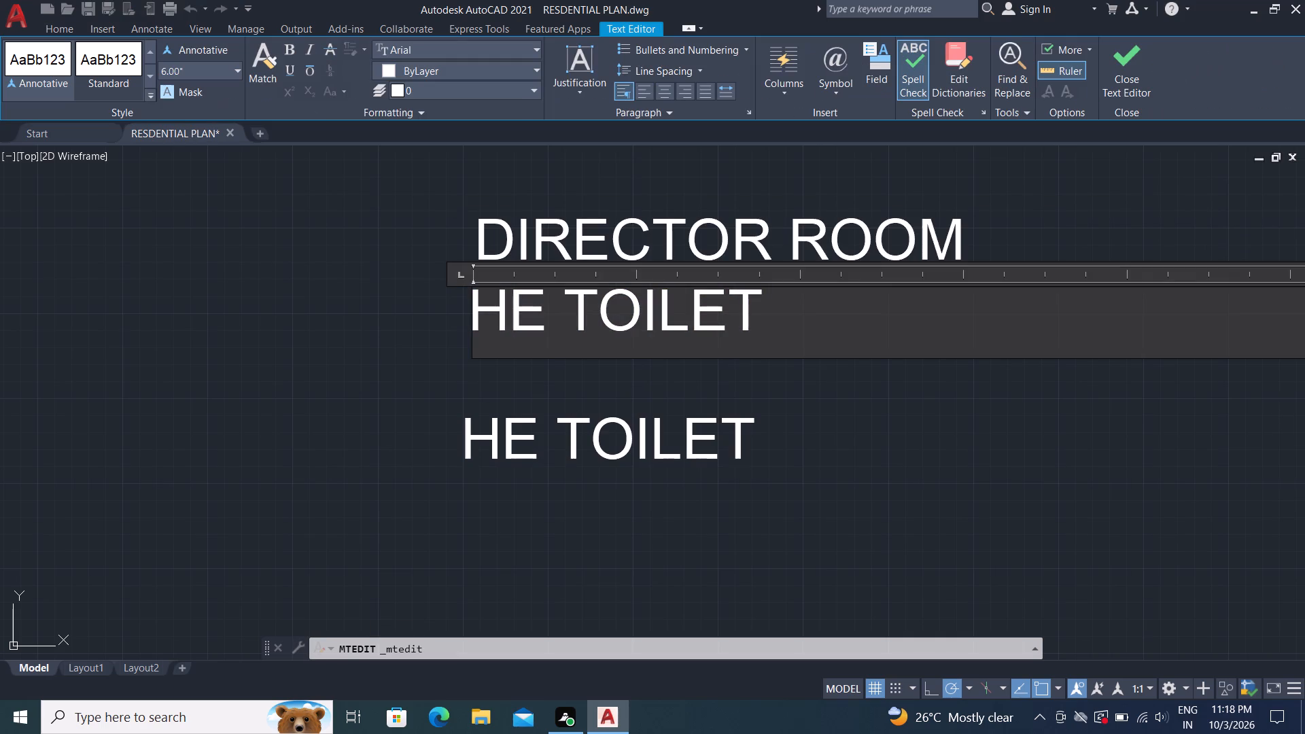
click(746, 313)
key(BackSpace)
key(BackSpace)
key(BackSpace)
key(BackSpace)
key(BackSpace)
key(BackSpace)
key(BackSpace)
key(BackSpace)
key(BackSpace)
key(BackSpace)
key(BackSpace)
key(BackSpace)
key(BackSpace)
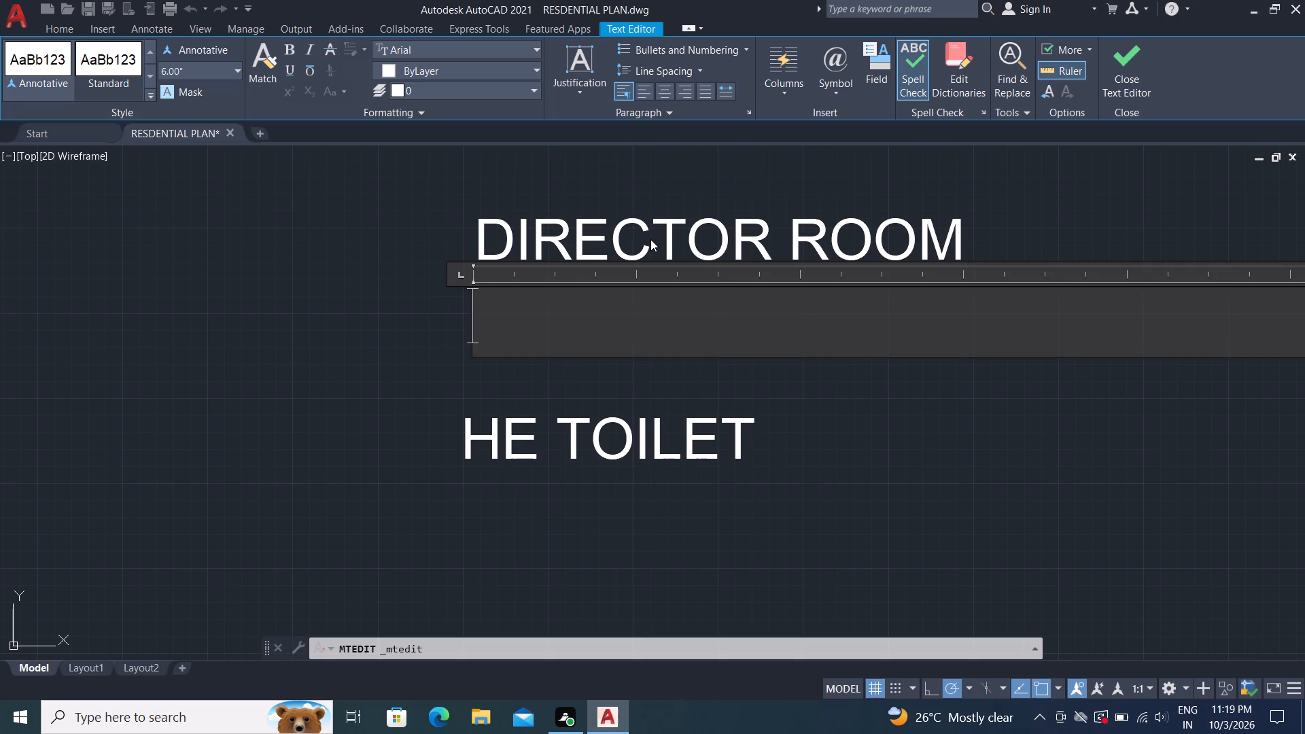
text(RECE)
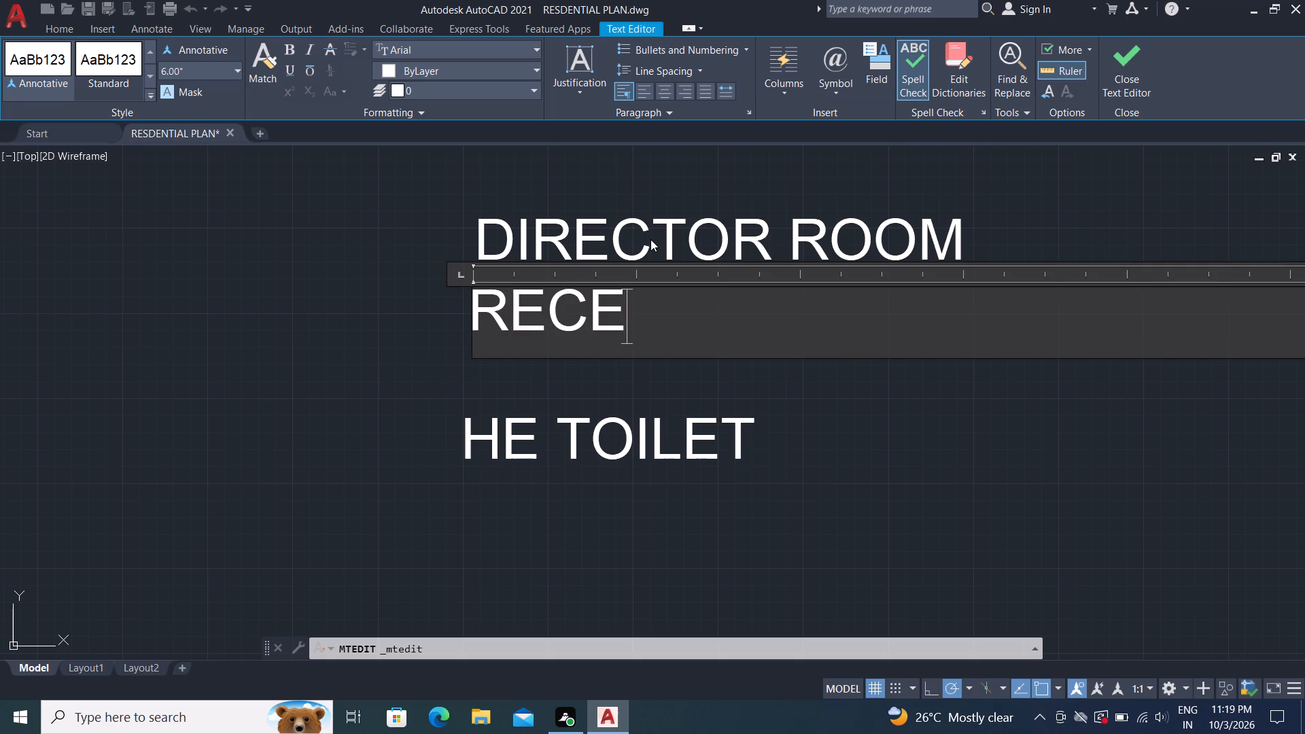
key(p)
text(TION)
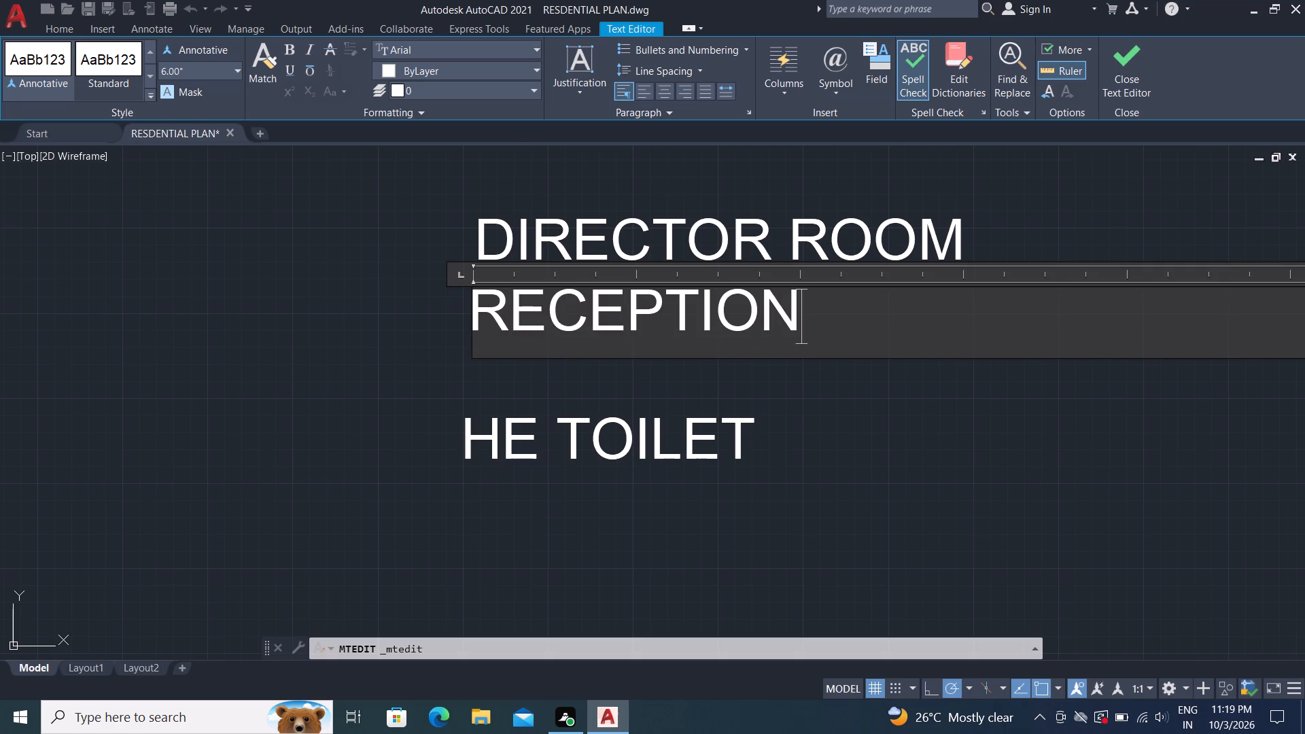
click(432, 344)
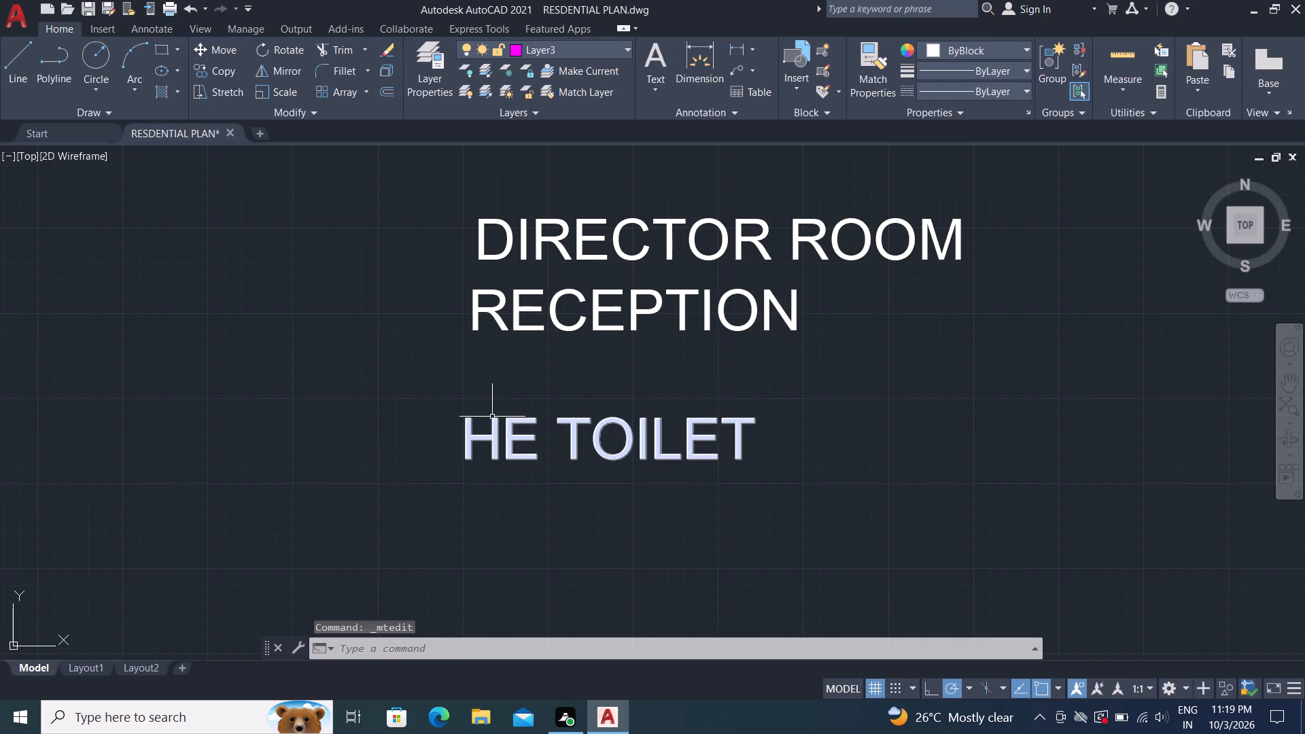
Replace the text of the HE TOILET copy below RECEPTION with CONFERENCE.
double_click(492, 425)
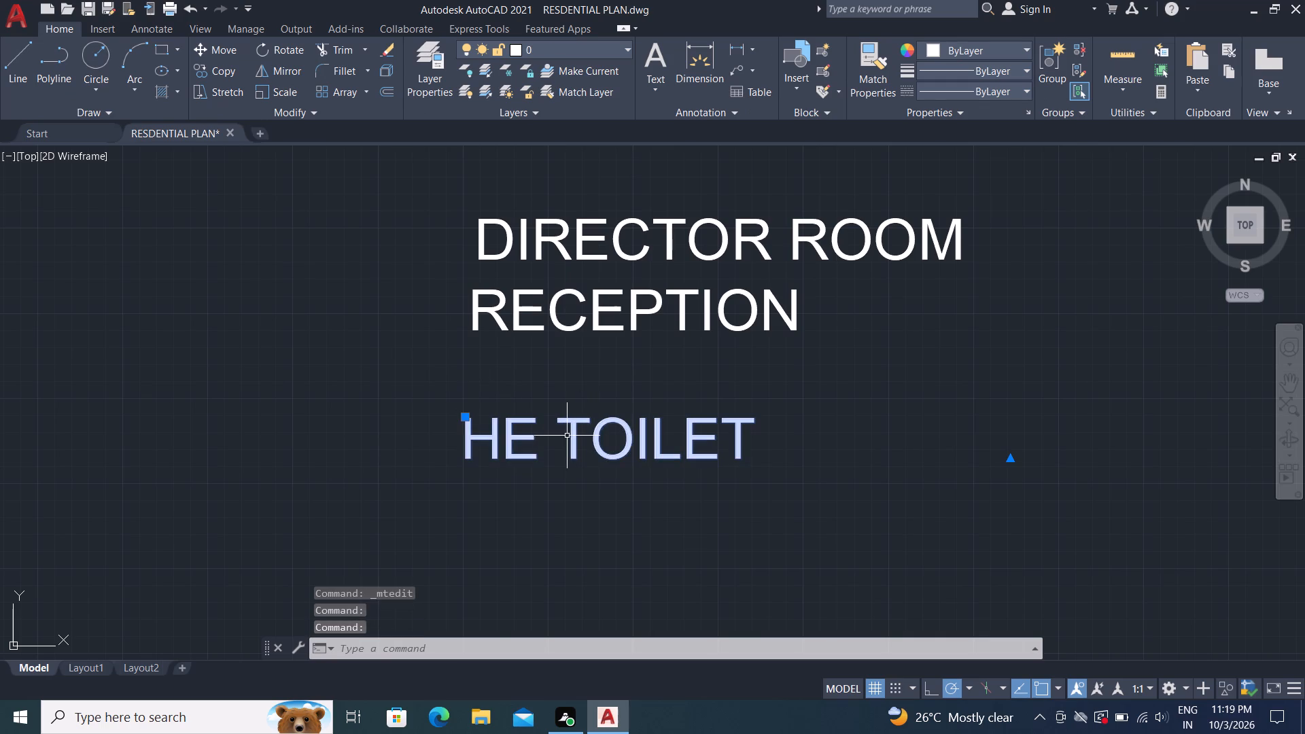
double_click(528, 437)
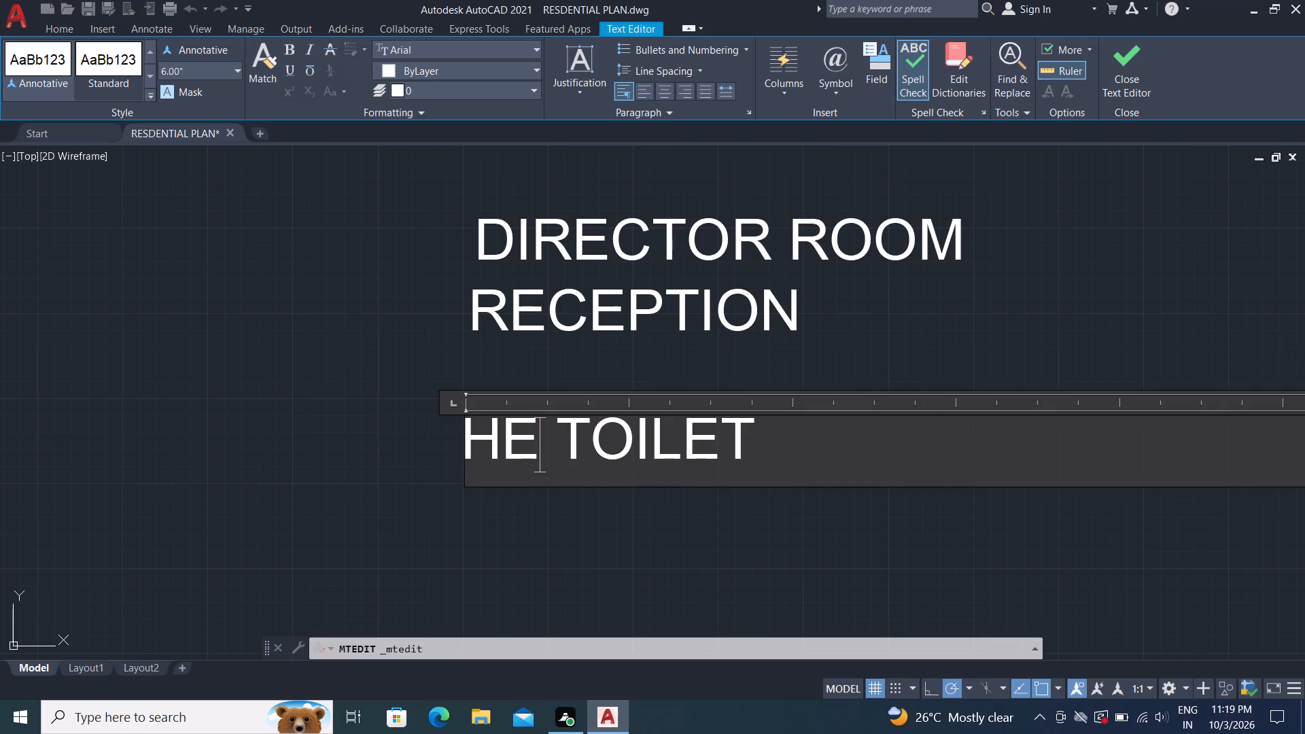
click(782, 442)
key(BackSpace)
key(BackSpace)
key(BackSpace)
key(BackSpace)
key(BackSpace)
key(BackSpace)
key(BackSpace)
key(BackSpace)
key(BackSpace)
key(BackSpace)
key(BackSpace)
key(BackSpace)
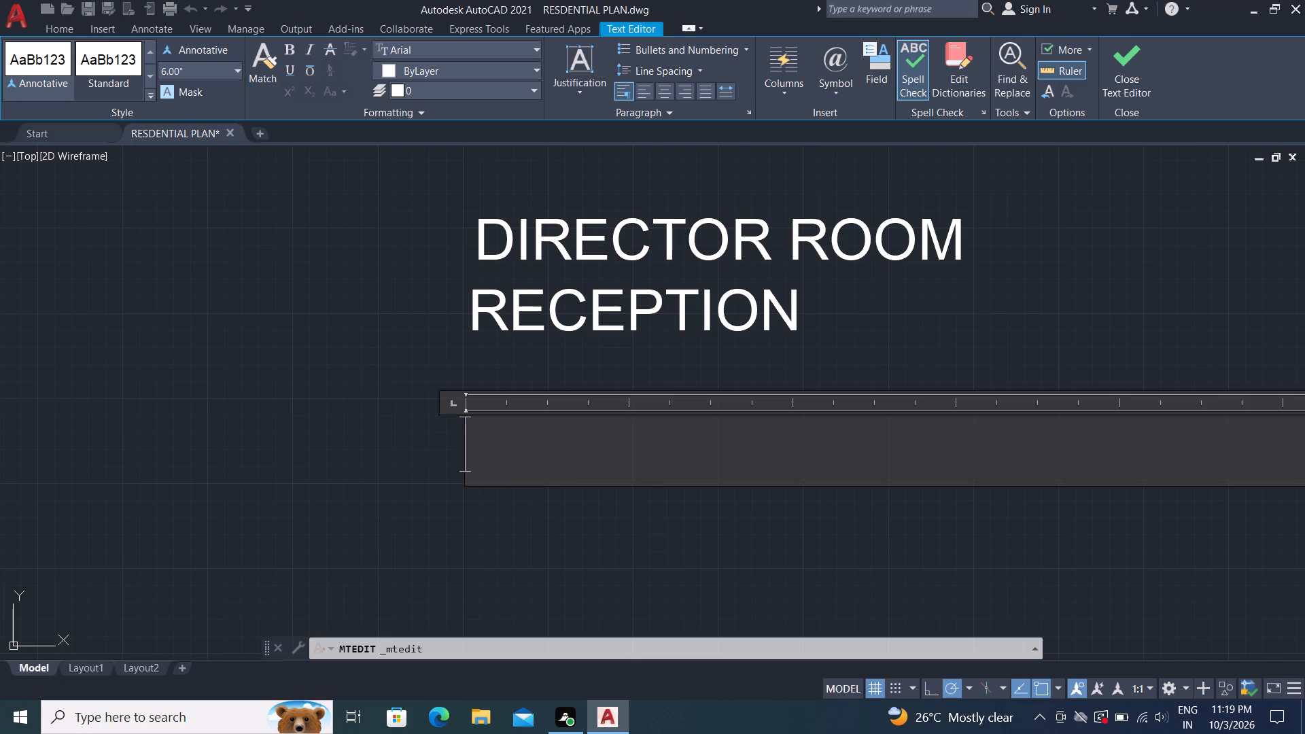
text(CONFE)
text(RE)
text(NCE)
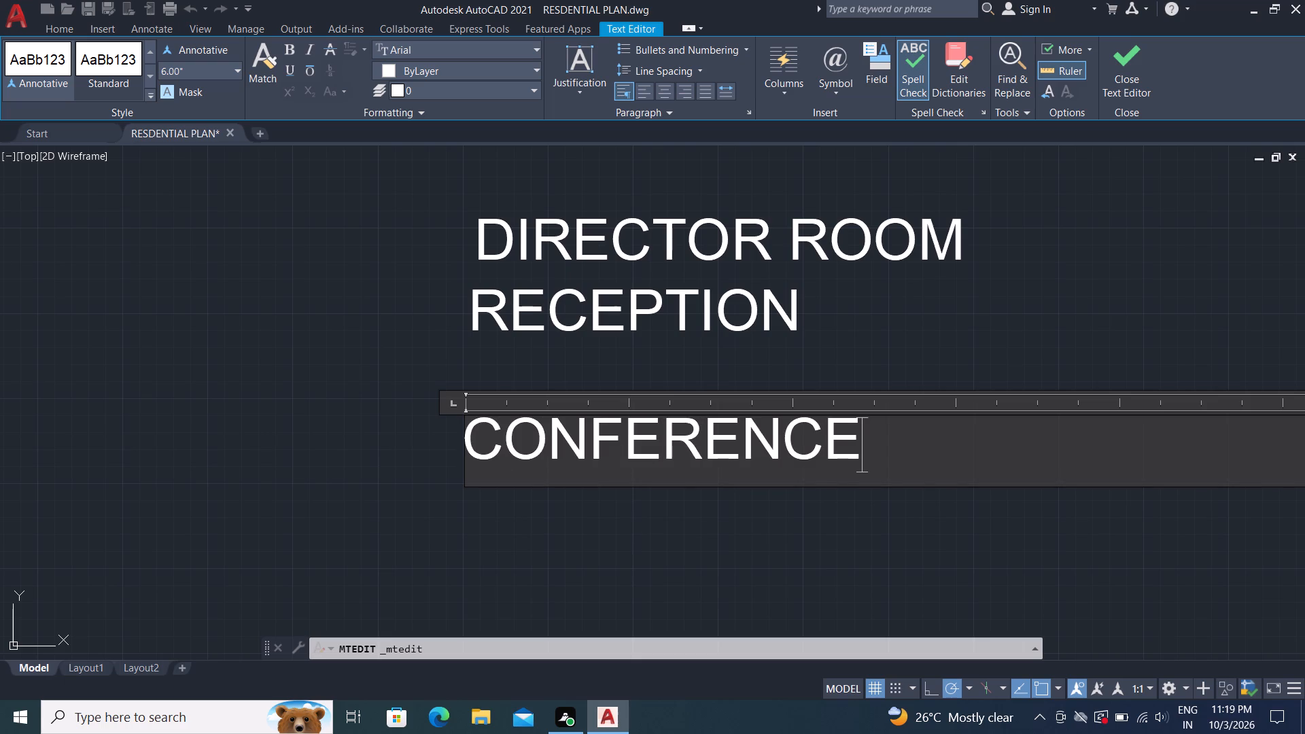
click(551, 492)
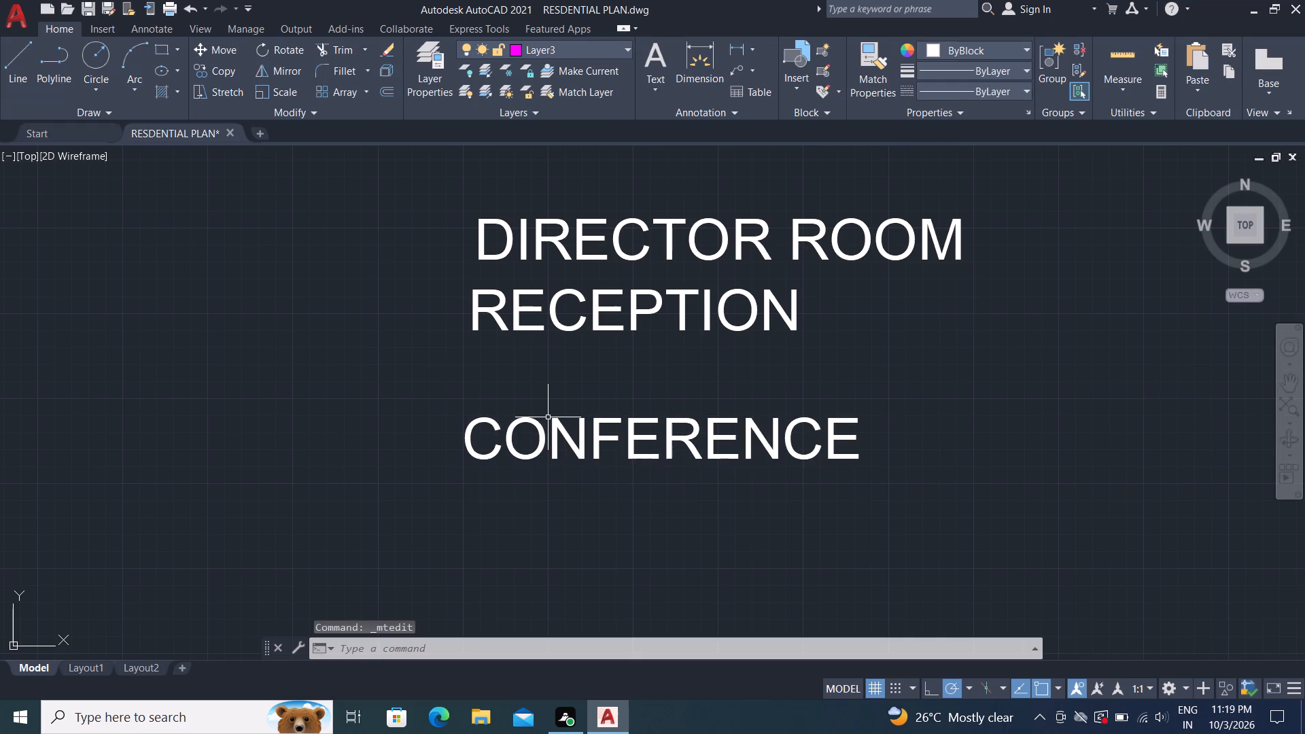
Copy the CONFERENCE label to two stacked spots below it, the lower one about 2 feet beneath the original.
text(CO)
key(space)
click(561, 430)
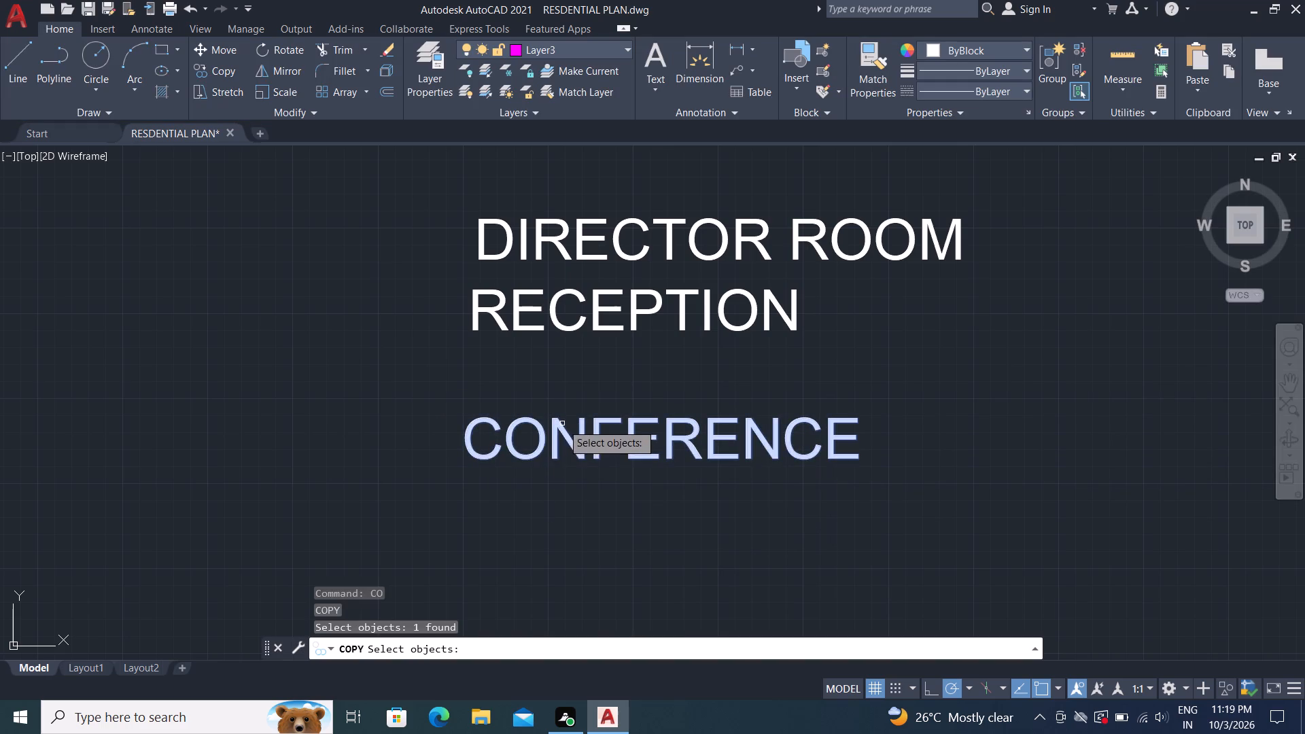
right_click(562, 423)
click(561, 424)
scroll(579, 336, down, 1)
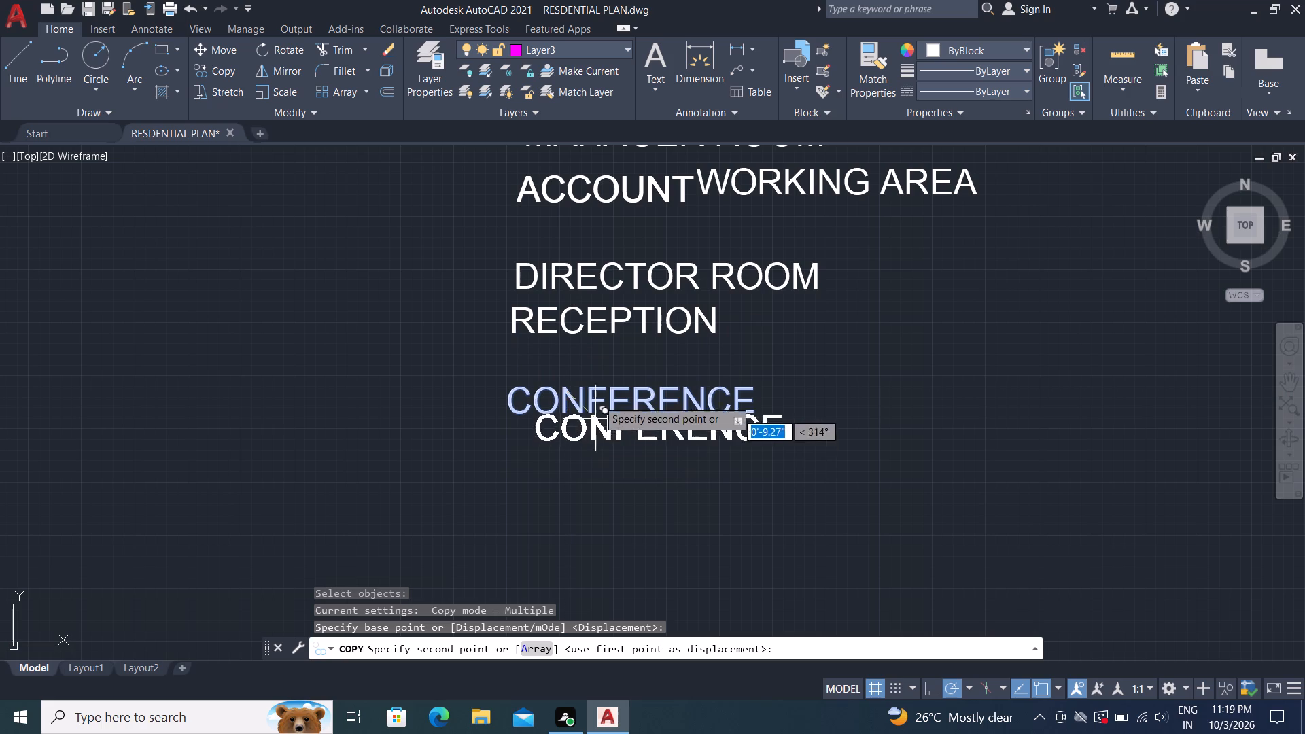
scroll(632, 348, down, 2)
scroll(617, 430, up, 3)
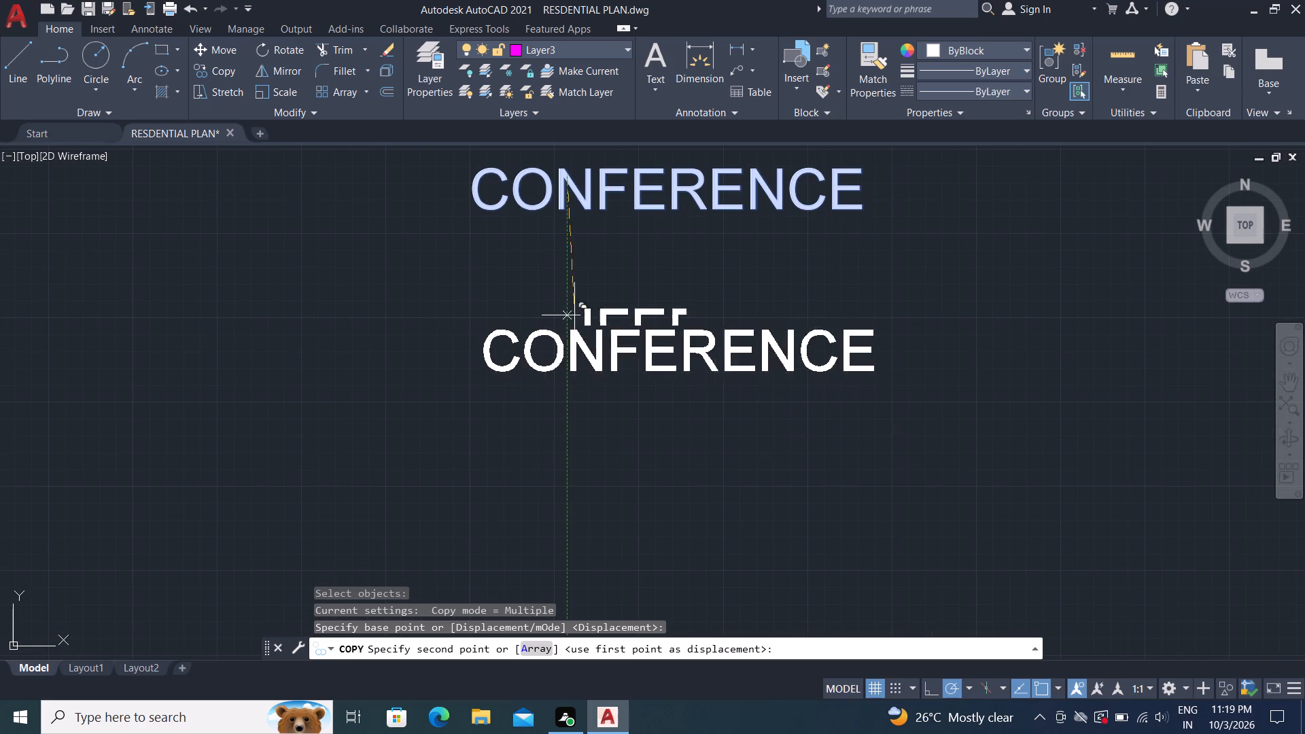
click(561, 254)
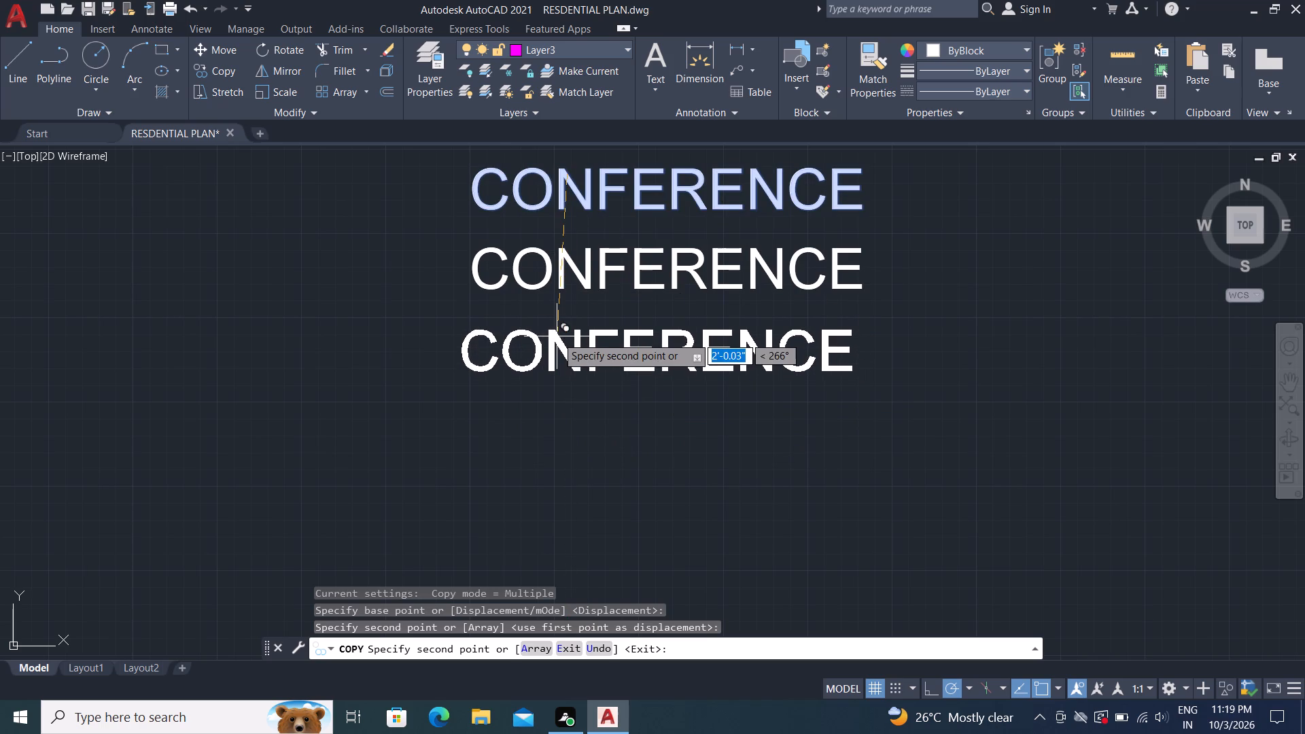
click(557, 336)
key(Escape)
Replace the text of the upper CONFERENCE copy, directly below the original, with H R ROOM.
double_click(580, 282)
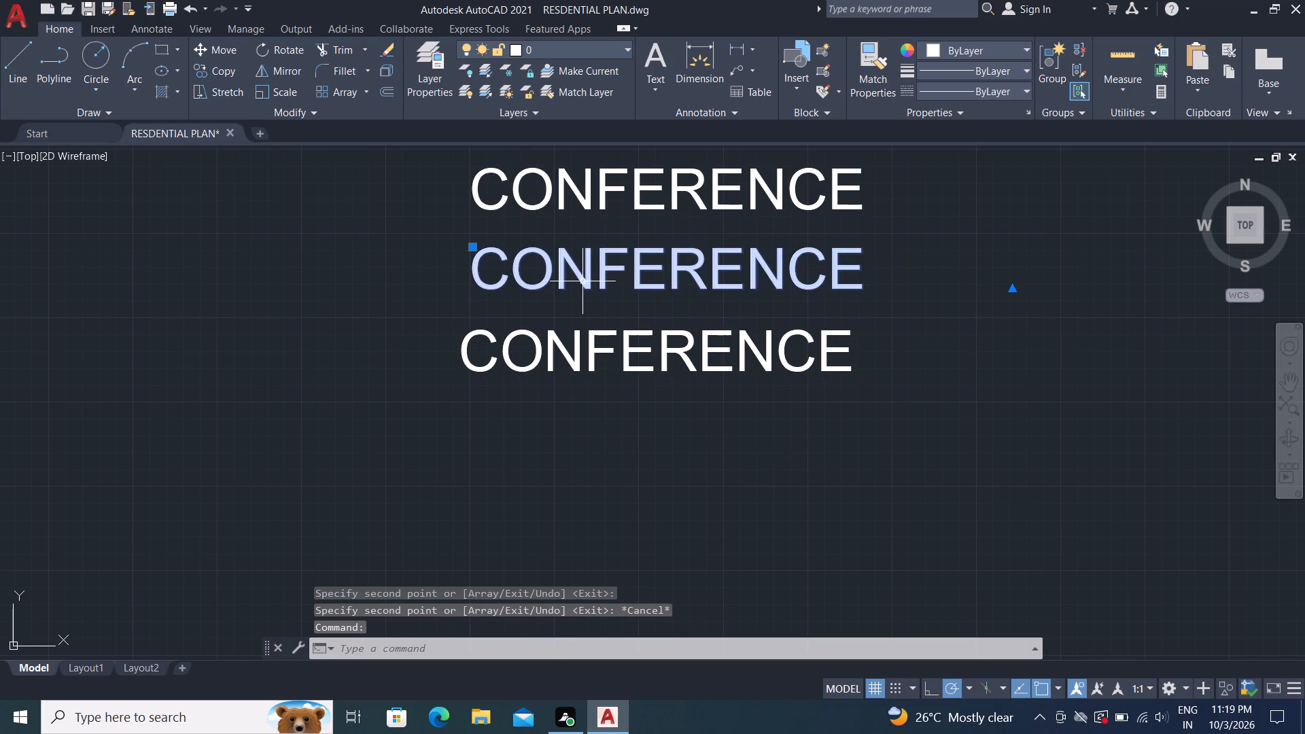
double_click(582, 278)
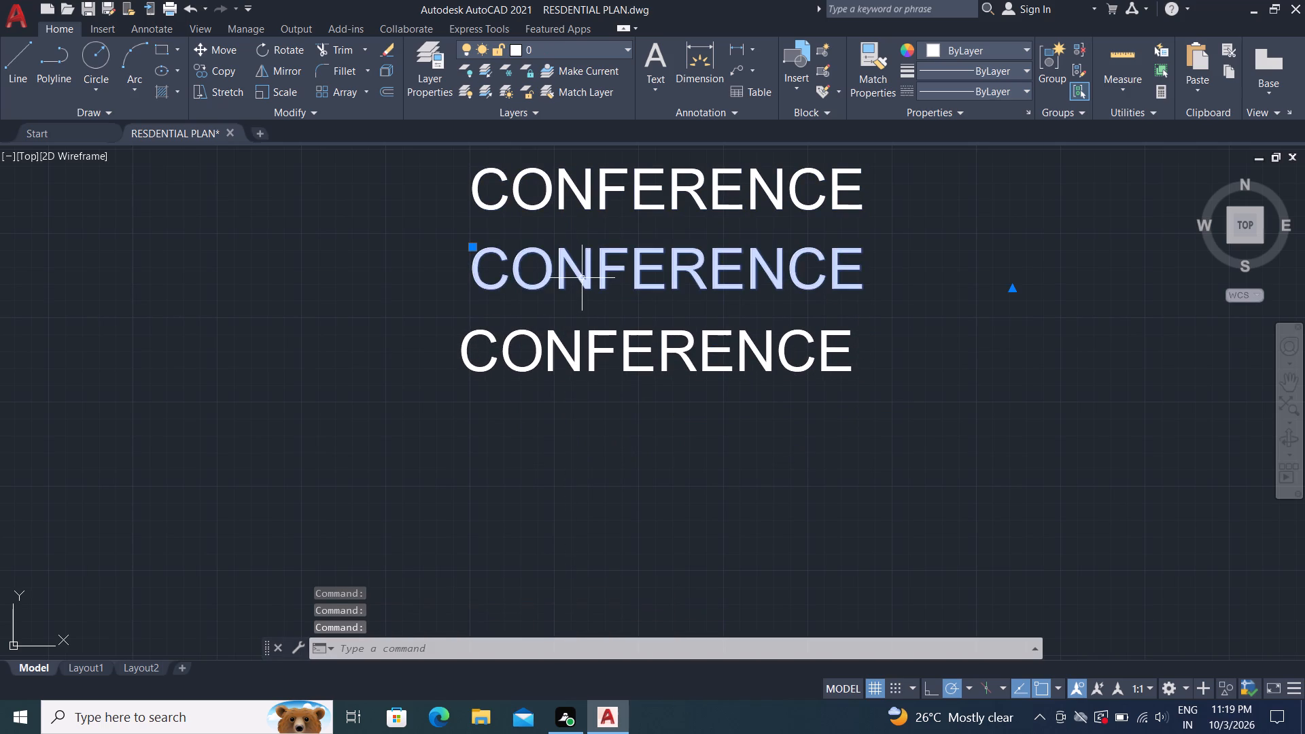
click(875, 268)
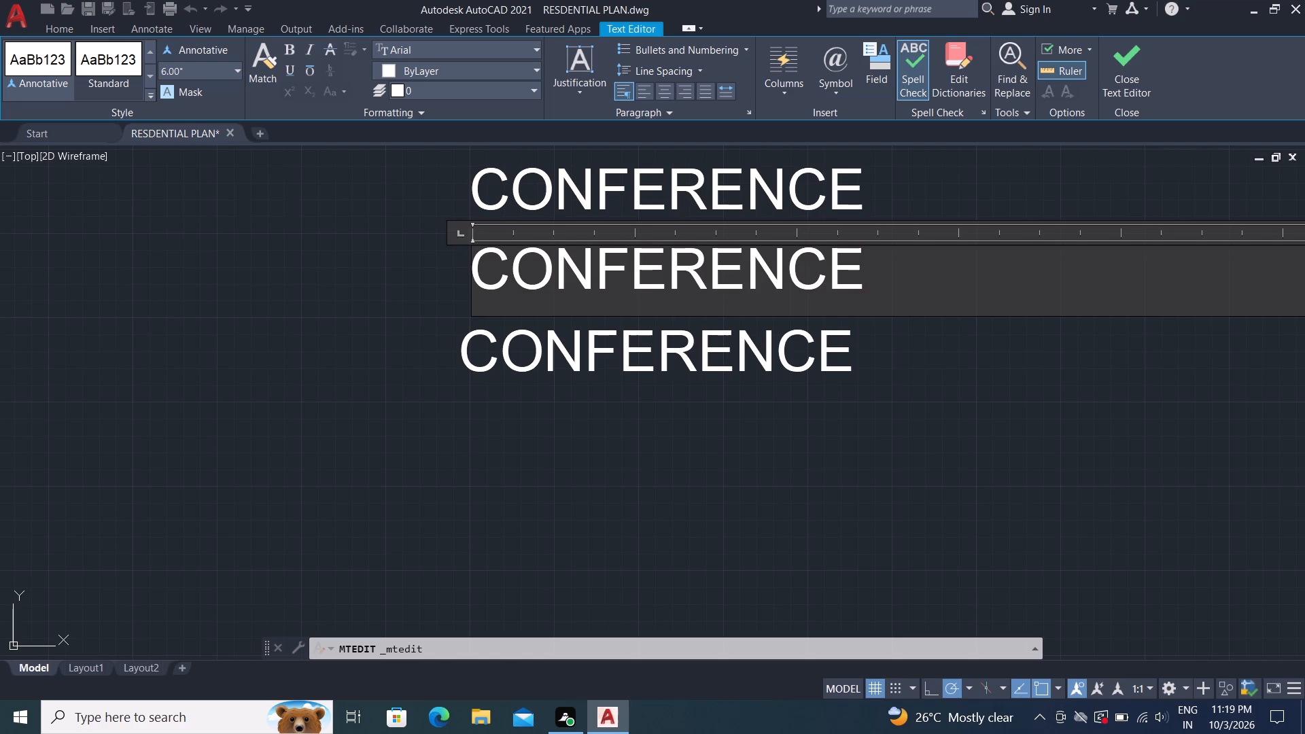
key(BackSpace)
key(BackSpace)
key(BackSpace)
key(BackSpace)
key(BackSpace)
key(BackSpace)
key(BackSpace)
key(BackSpace)
key(BackSpace)
key(BackSpace)
key(BackSpace)
key(BackSpace)
key(BackSpace)
key(BackSpace)
key(BackSpace)
key(BackSpace)
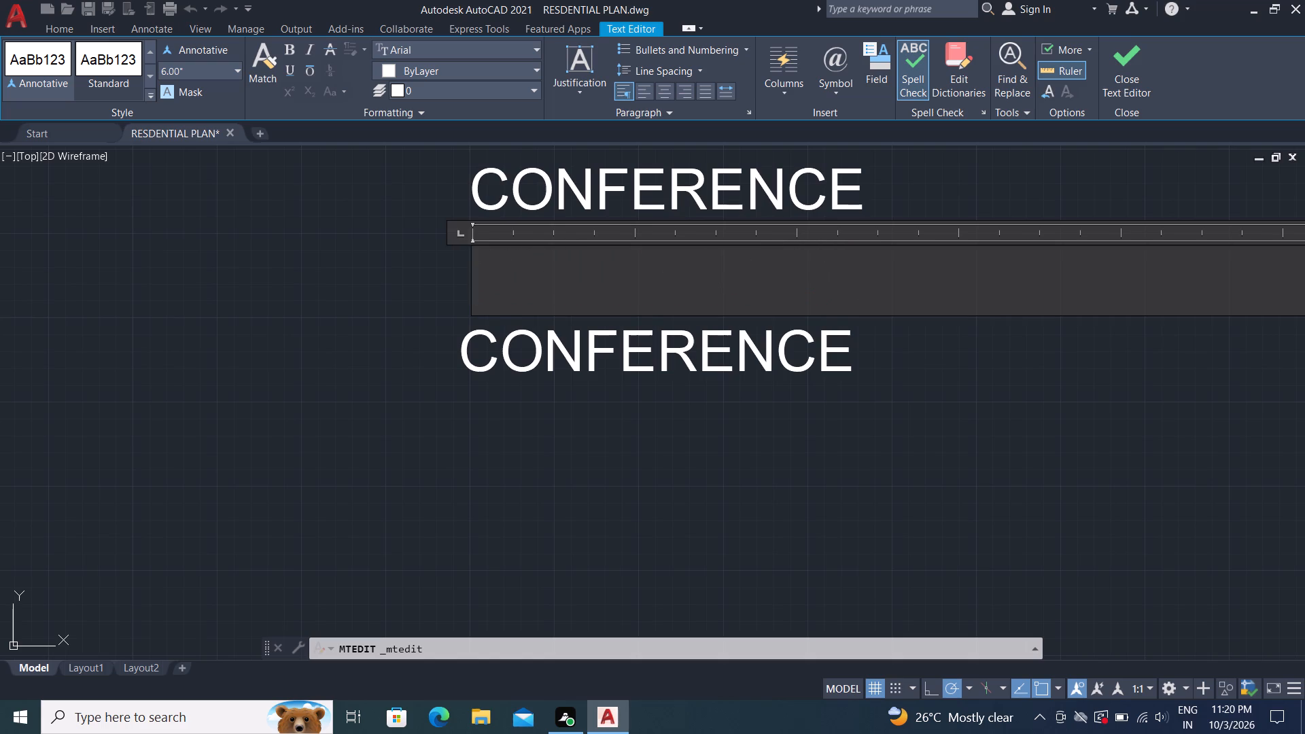
text(H R)
key(space)
text(ROOM)
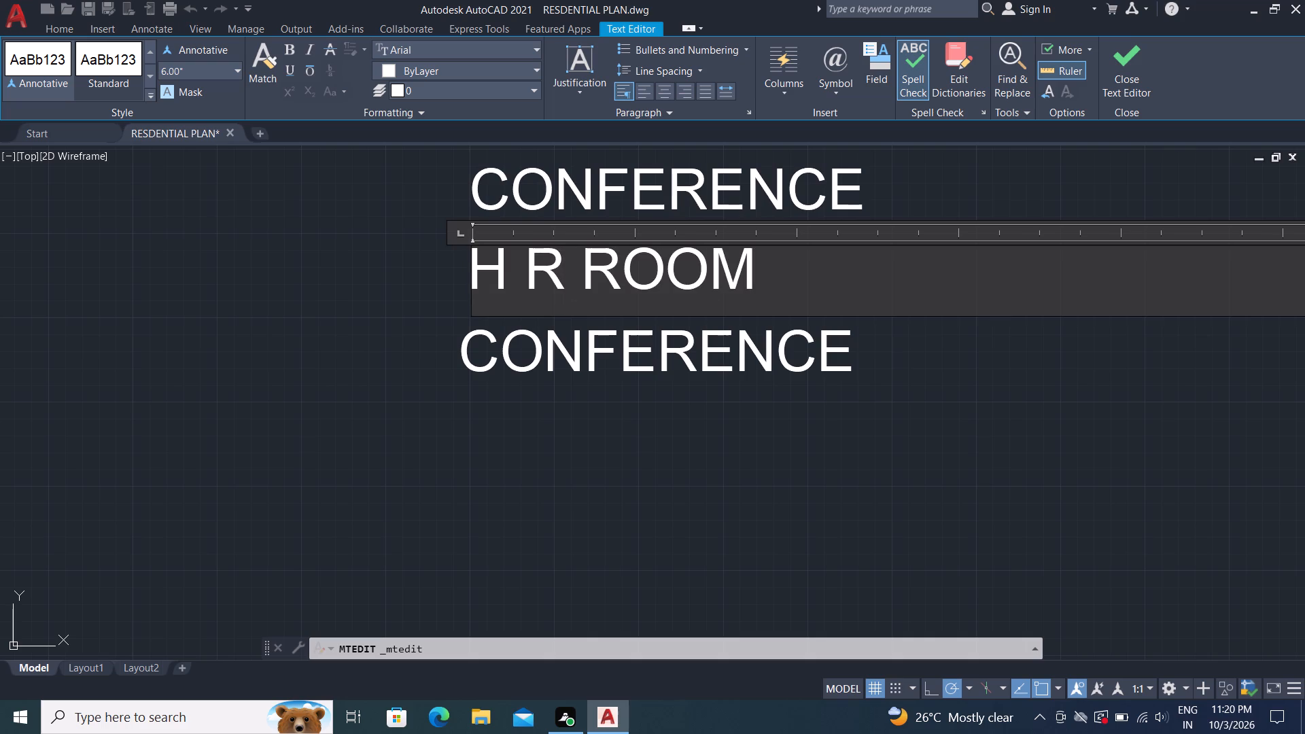
click(419, 267)
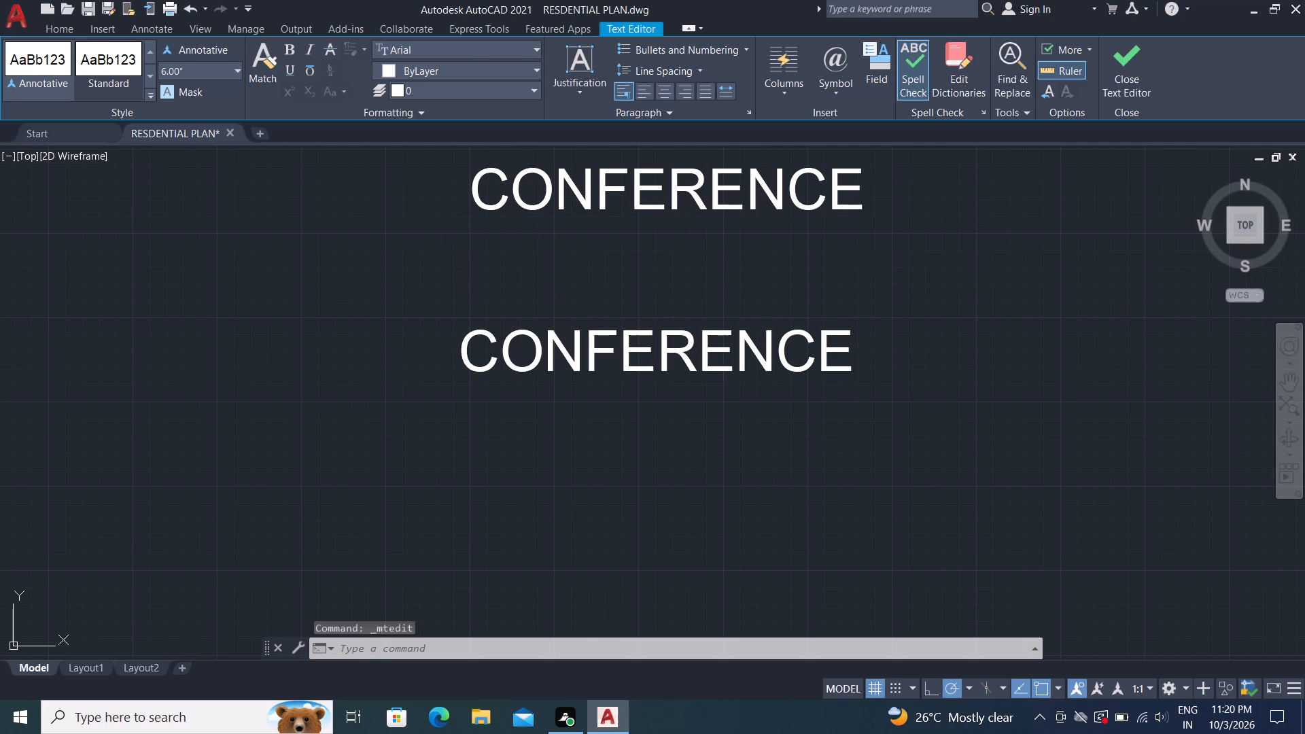
Replace the text of the bottom CONFERENCE copy, below H R ROOM, with PANTRY.
double_click(460, 358)
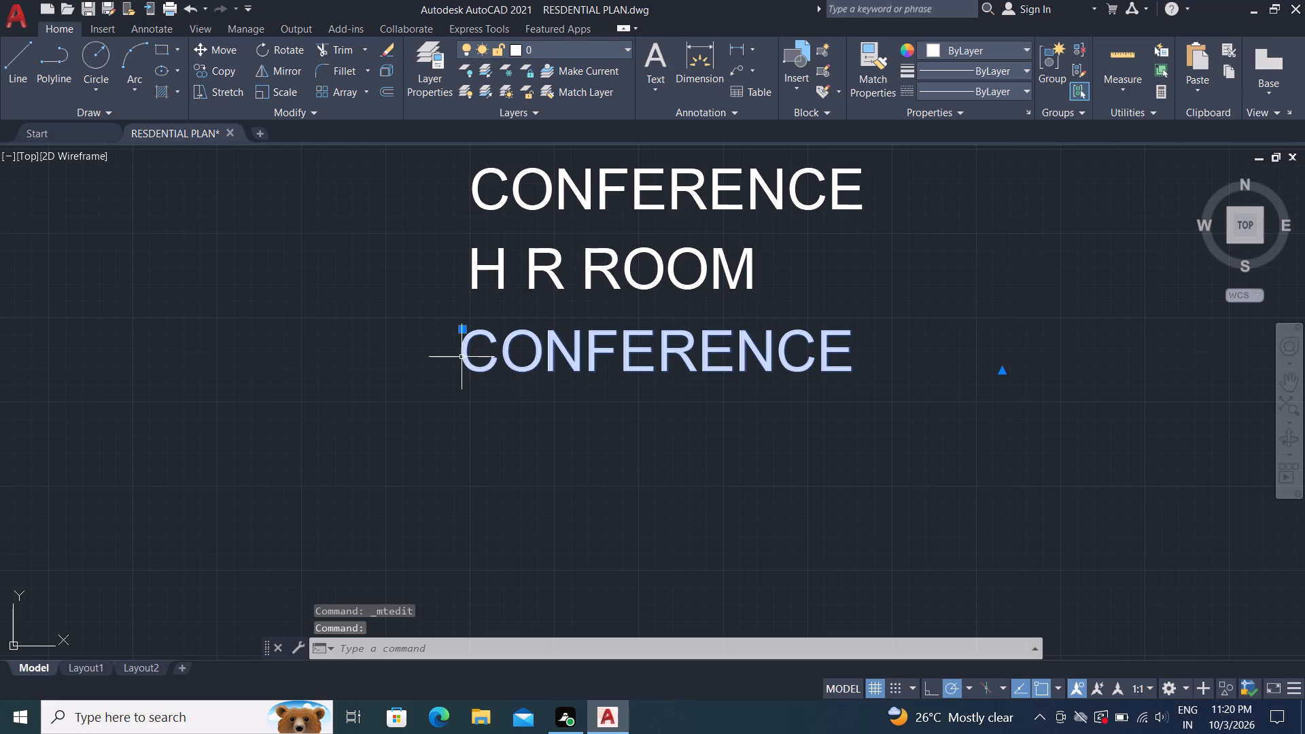
double_click(467, 355)
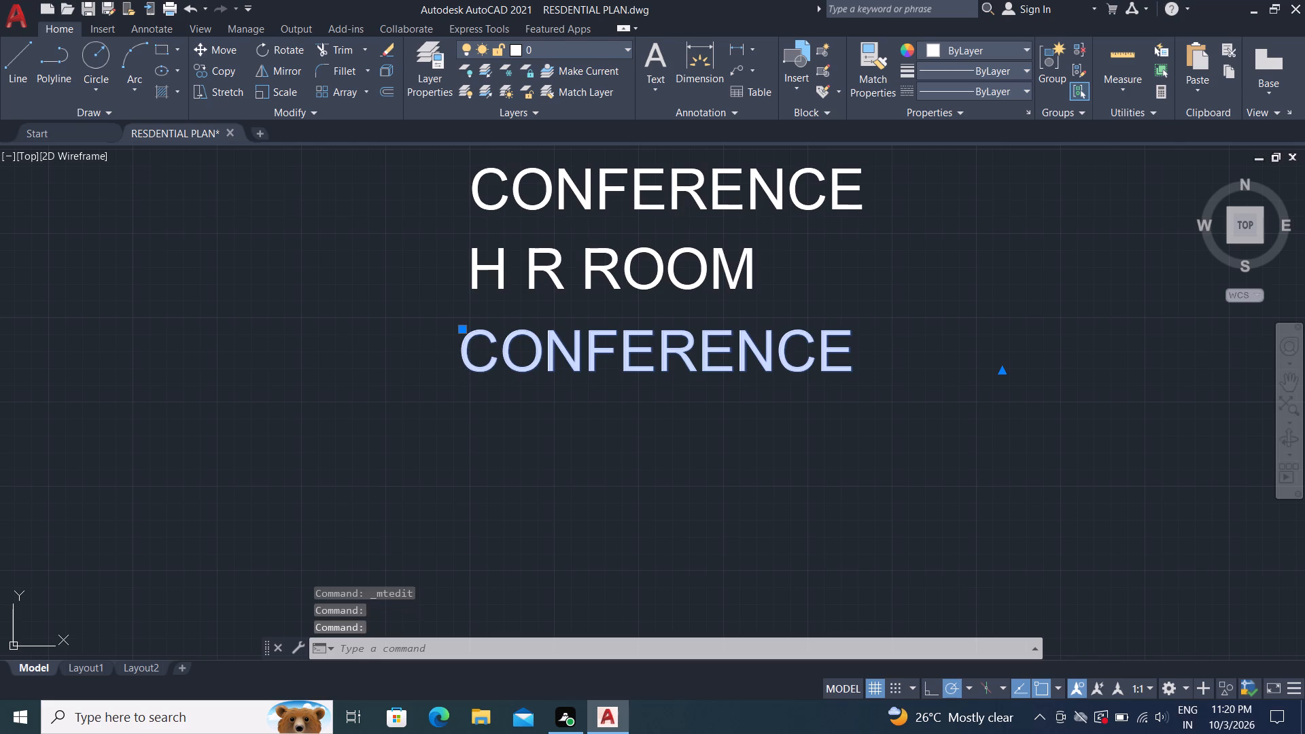
click(863, 354)
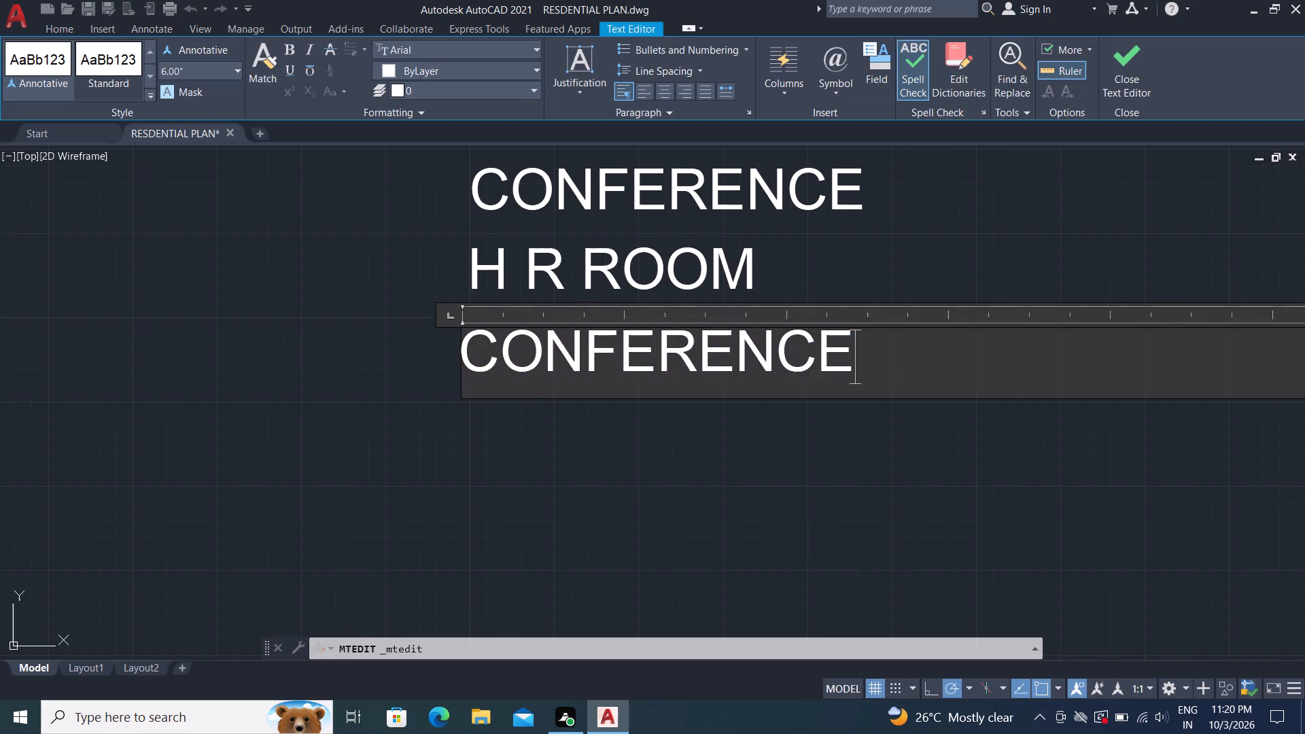
key(BackSpace)
key(BackSpace)
key(BackSpace)
key(BackSpace)
key(BackSpace)
key(BackSpace)
key(BackSpace)
key(BackSpace)
key(BackSpace)
key(BackSpace)
key(BackSpace)
key(BackSpace)
key(BackSpace)
key(BackSpace)
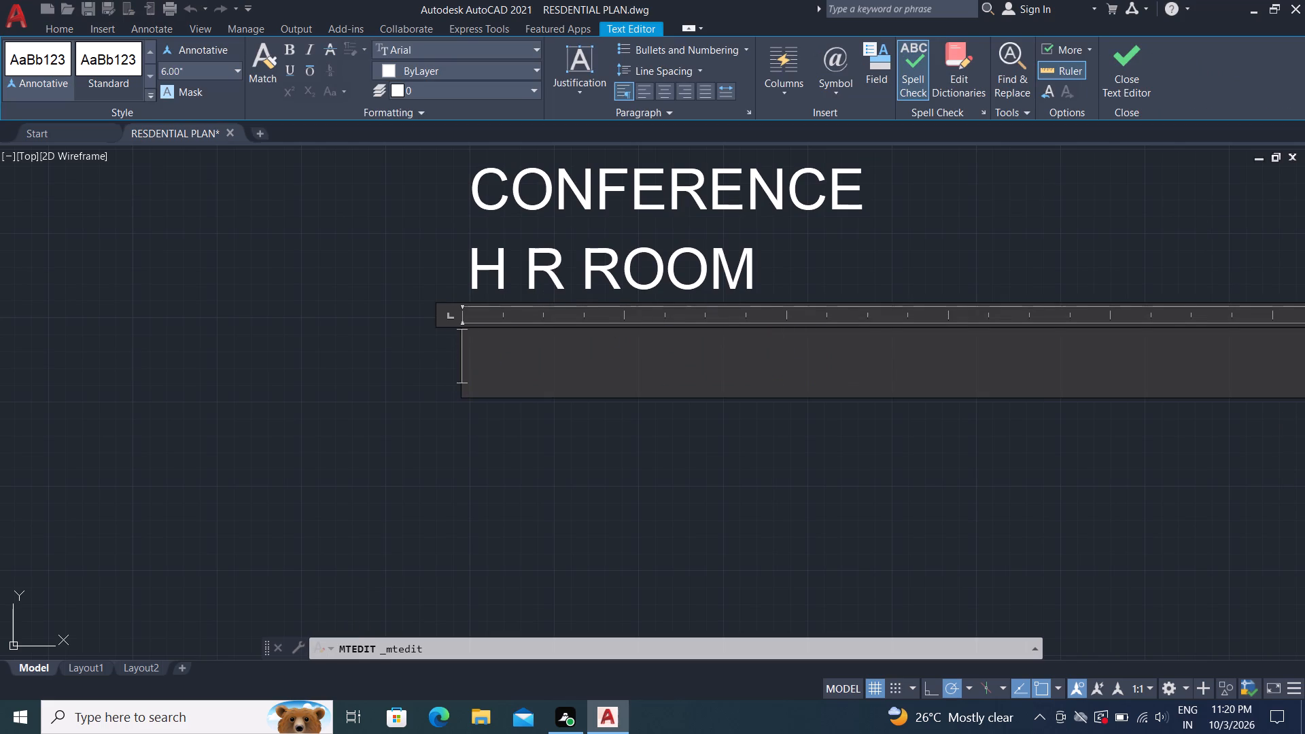
text(PANTRY)
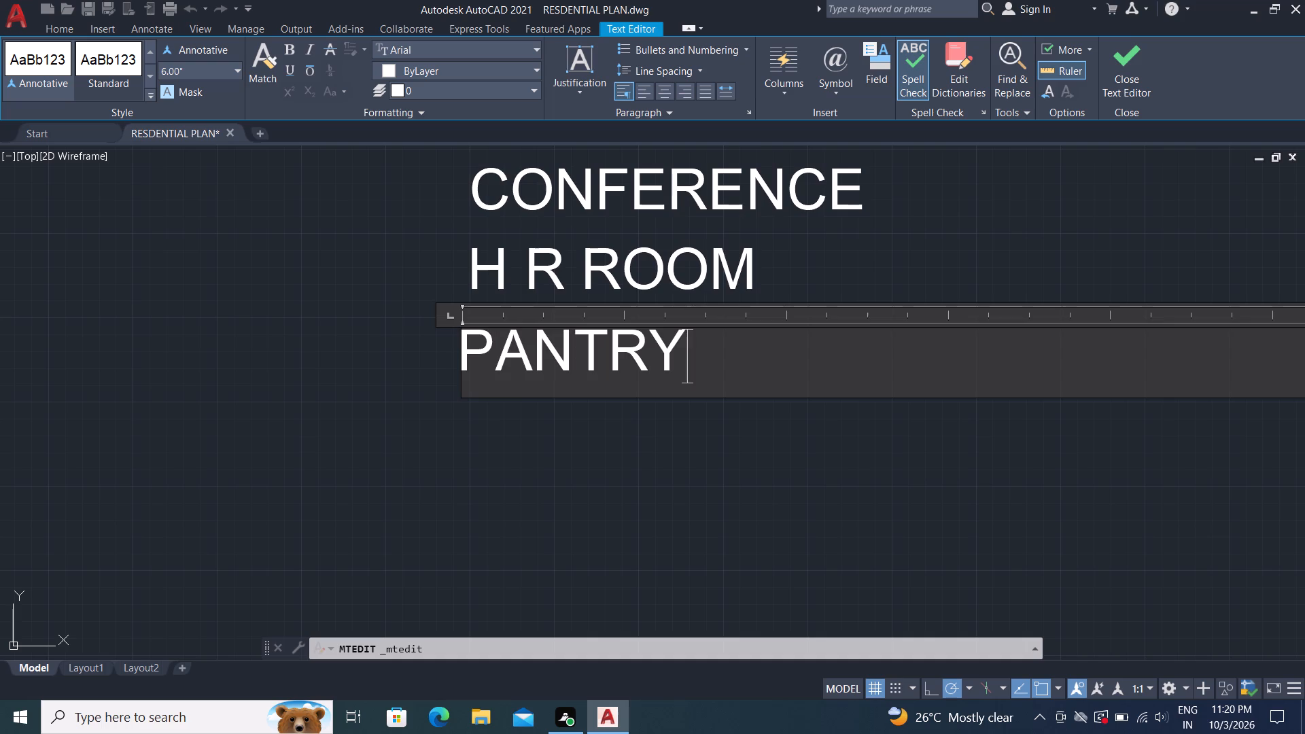
click(601, 425)
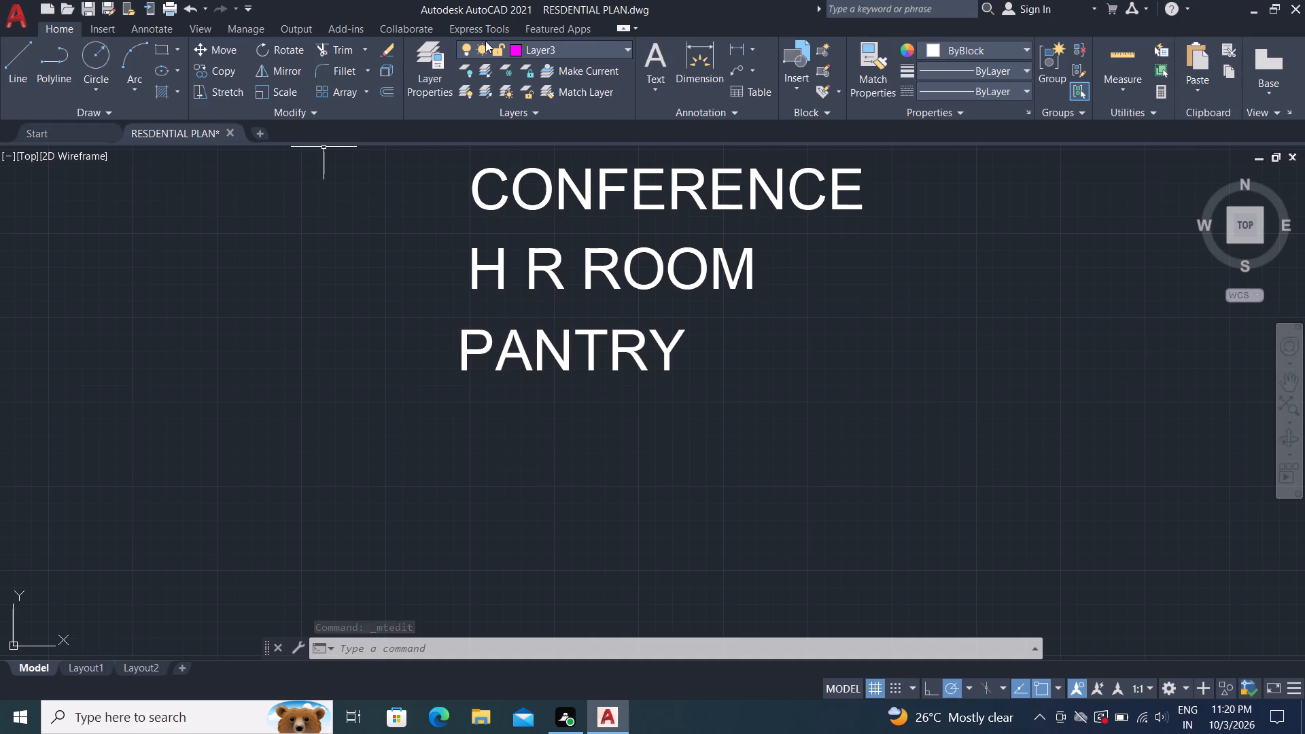
Copy the PANTRY label into the counter room below the toilets, about 26 feet from the original.
click(207, 69)
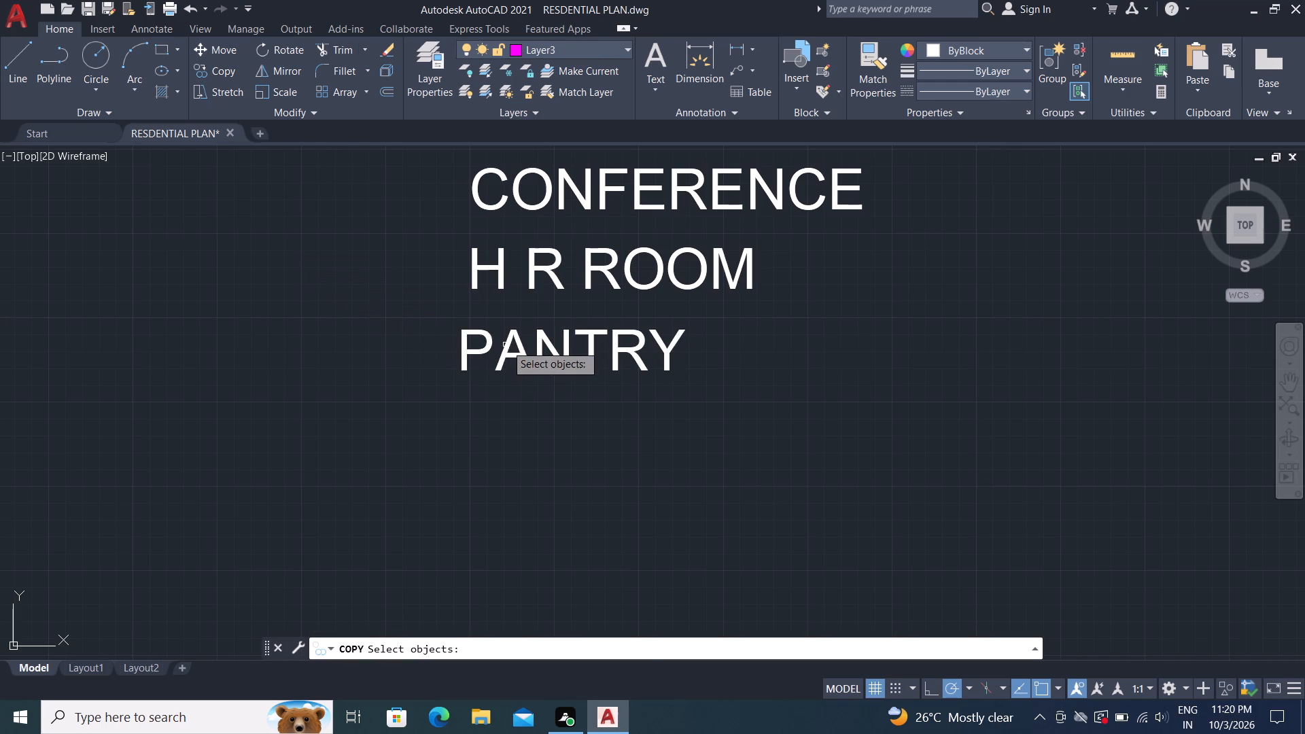
click(506, 345)
right_click(506, 345)
click(506, 345)
scroll(518, 313, down, 2)
scroll(605, 288, down, 1)
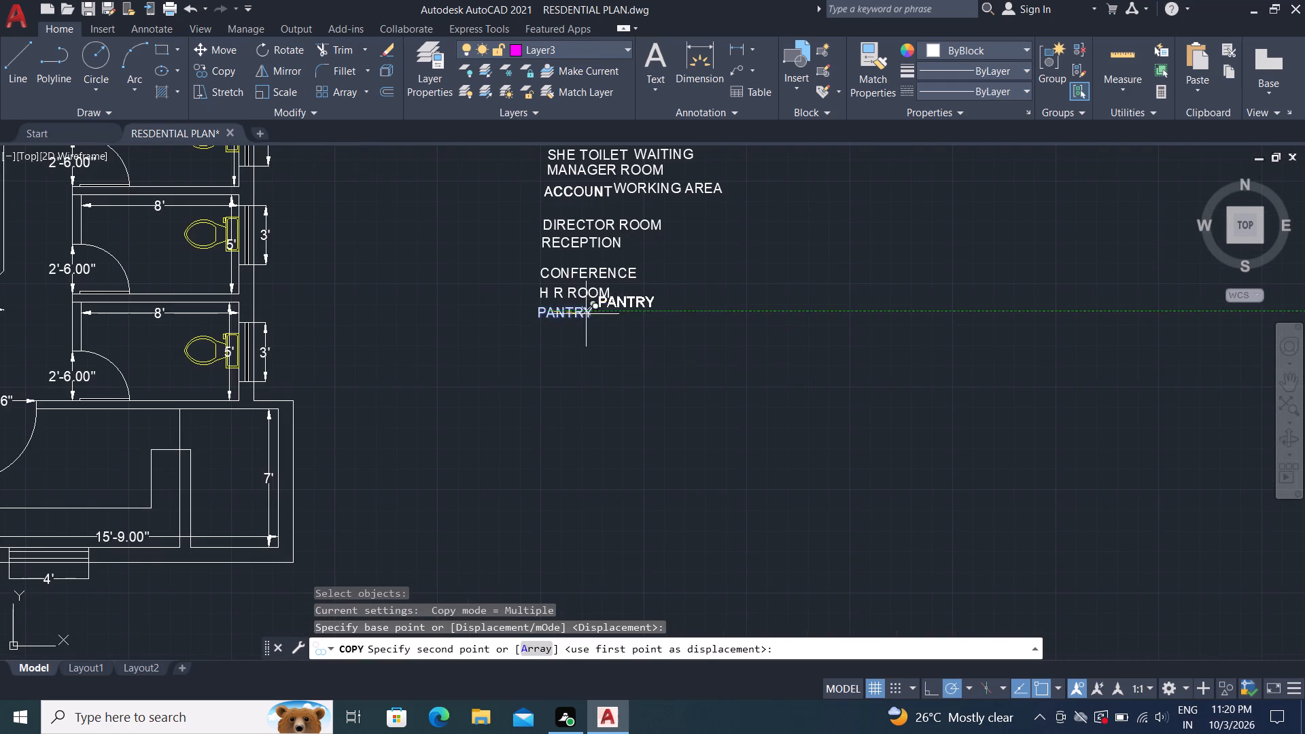
click(62, 480)
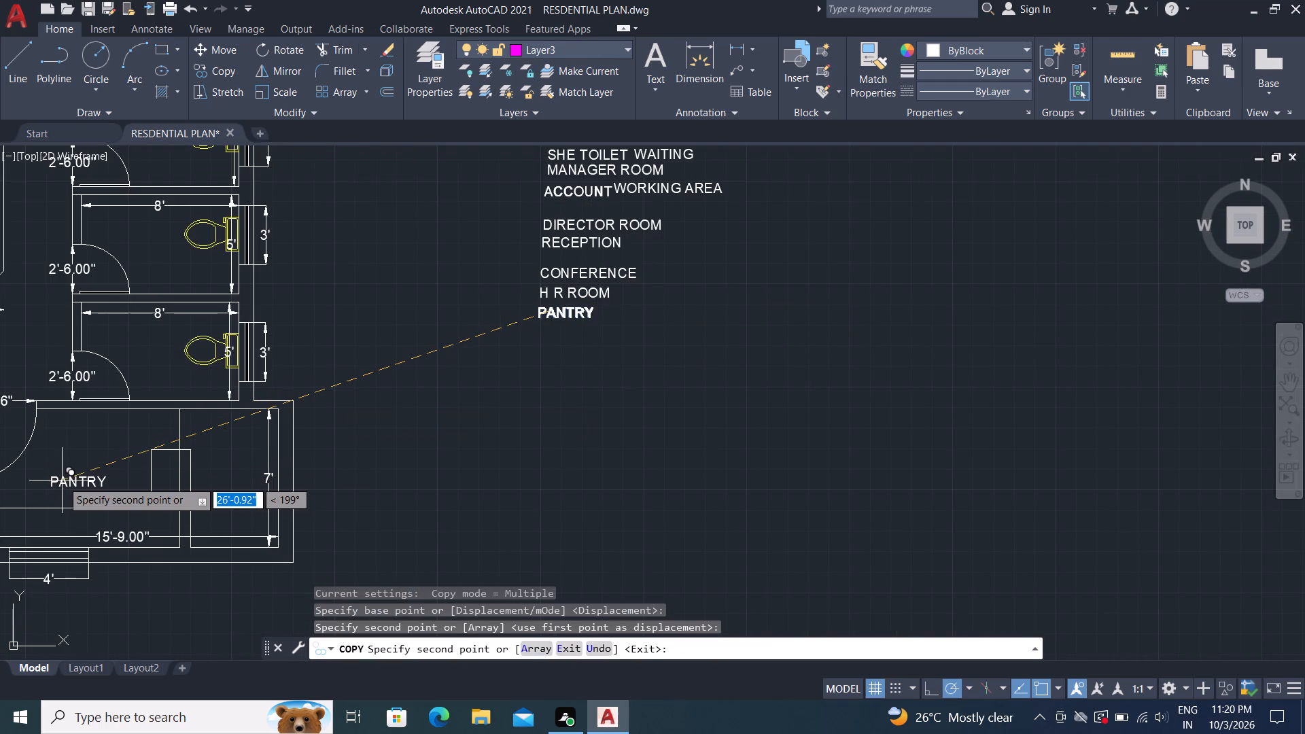
key(space)
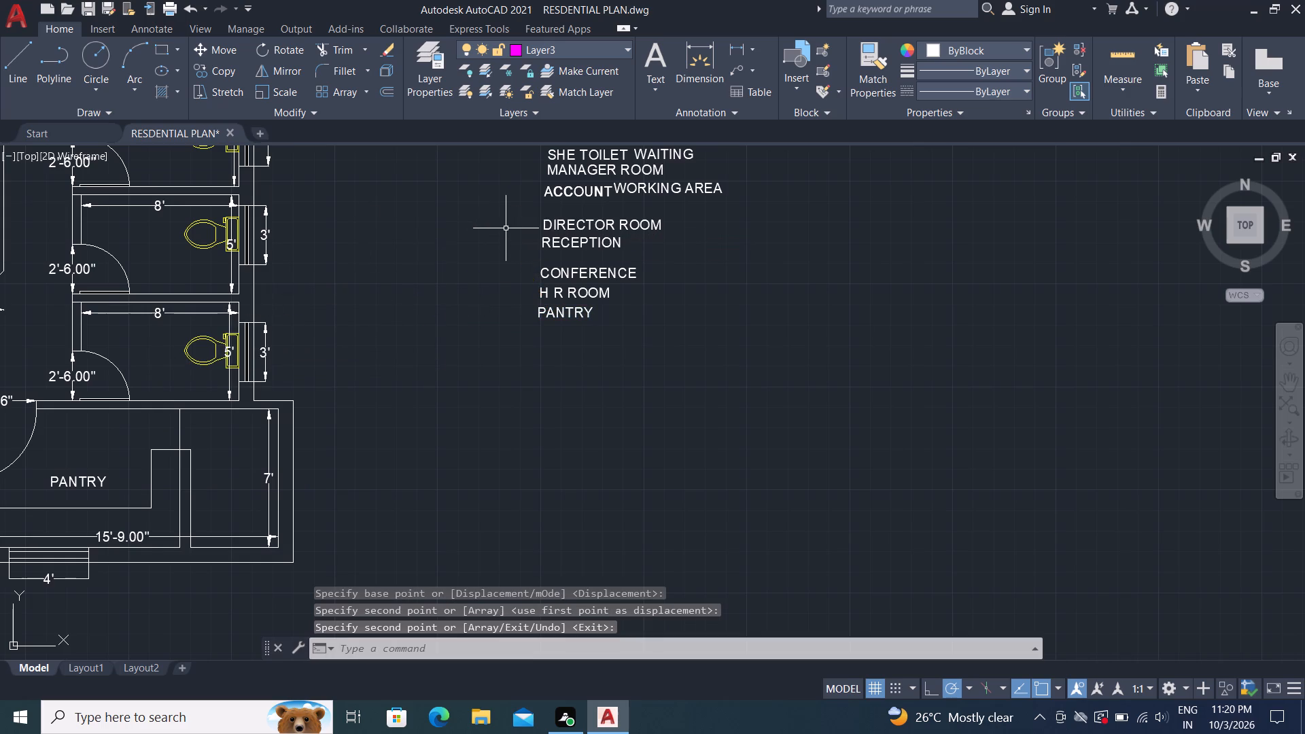
Copy the SHE TOILET label into the two lower 8' wide toilets above the pantry, about 23 feet from the original.
middle_drag(698, 344, 699, 391)
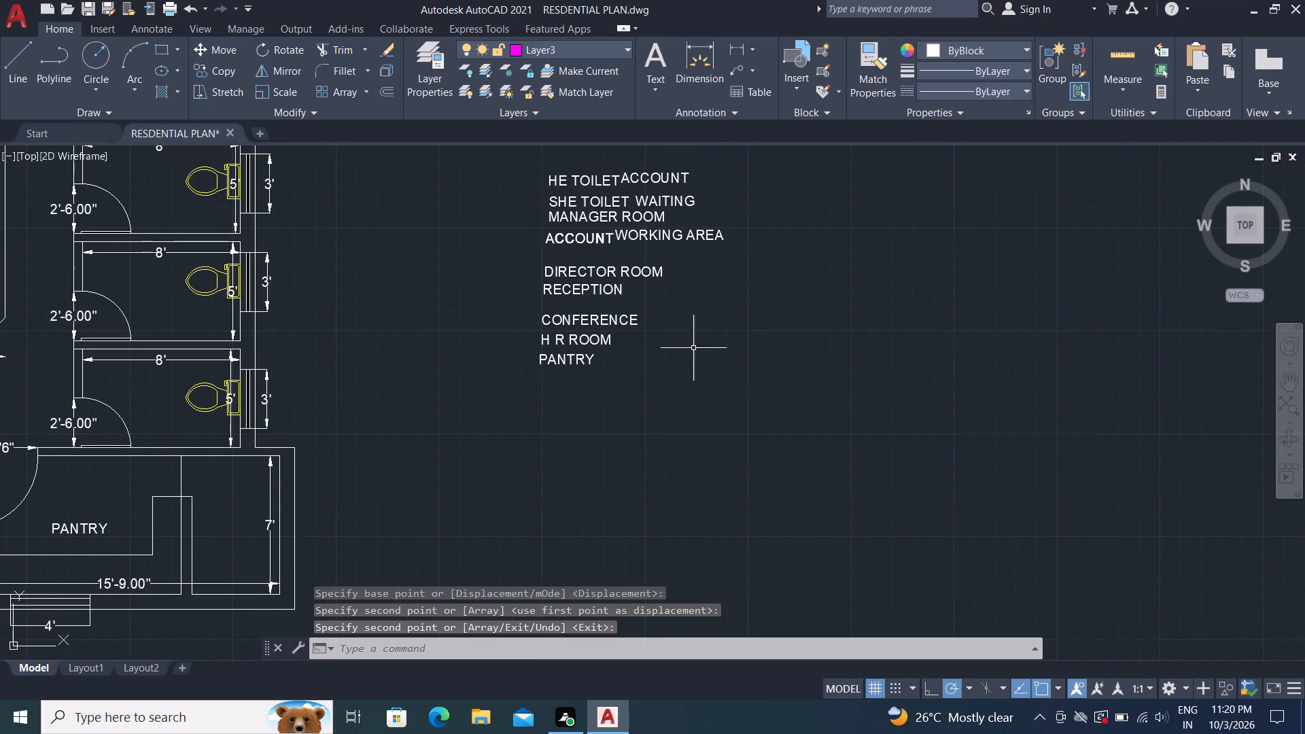
key(space)
click(599, 205)
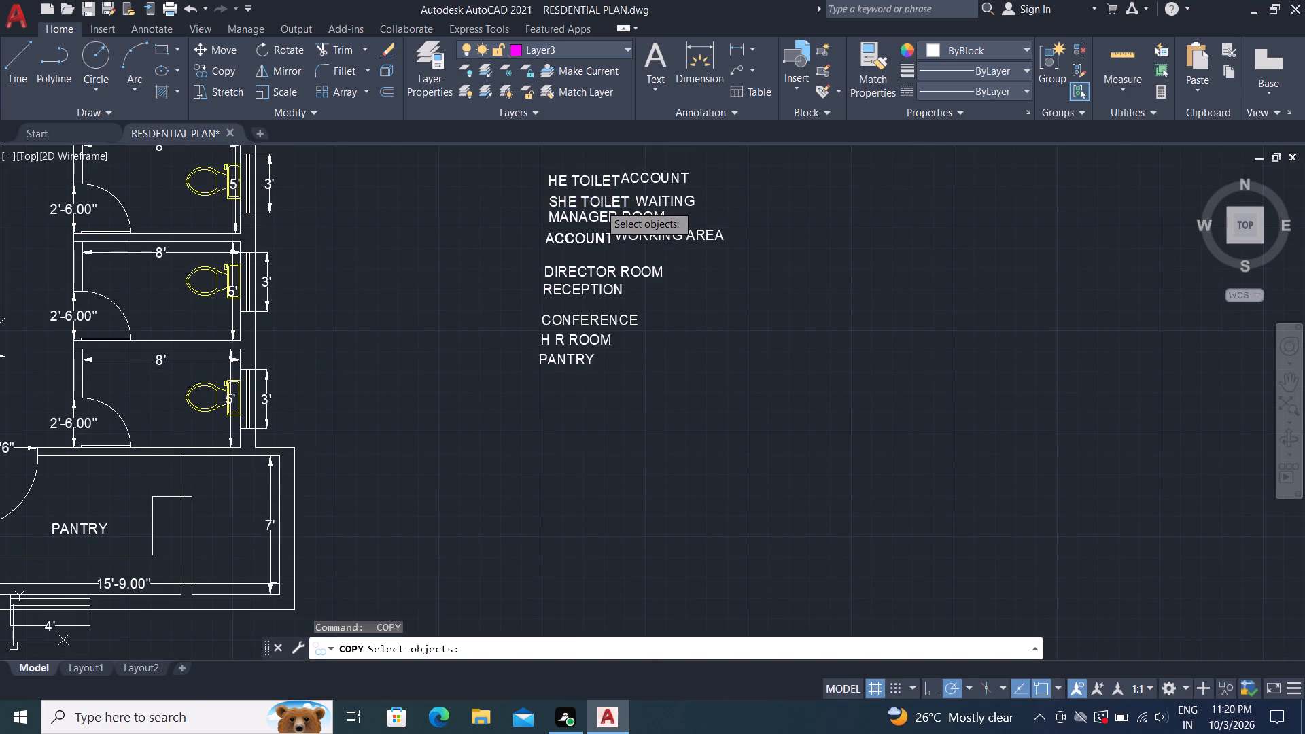
right_click(599, 205)
click(599, 205)
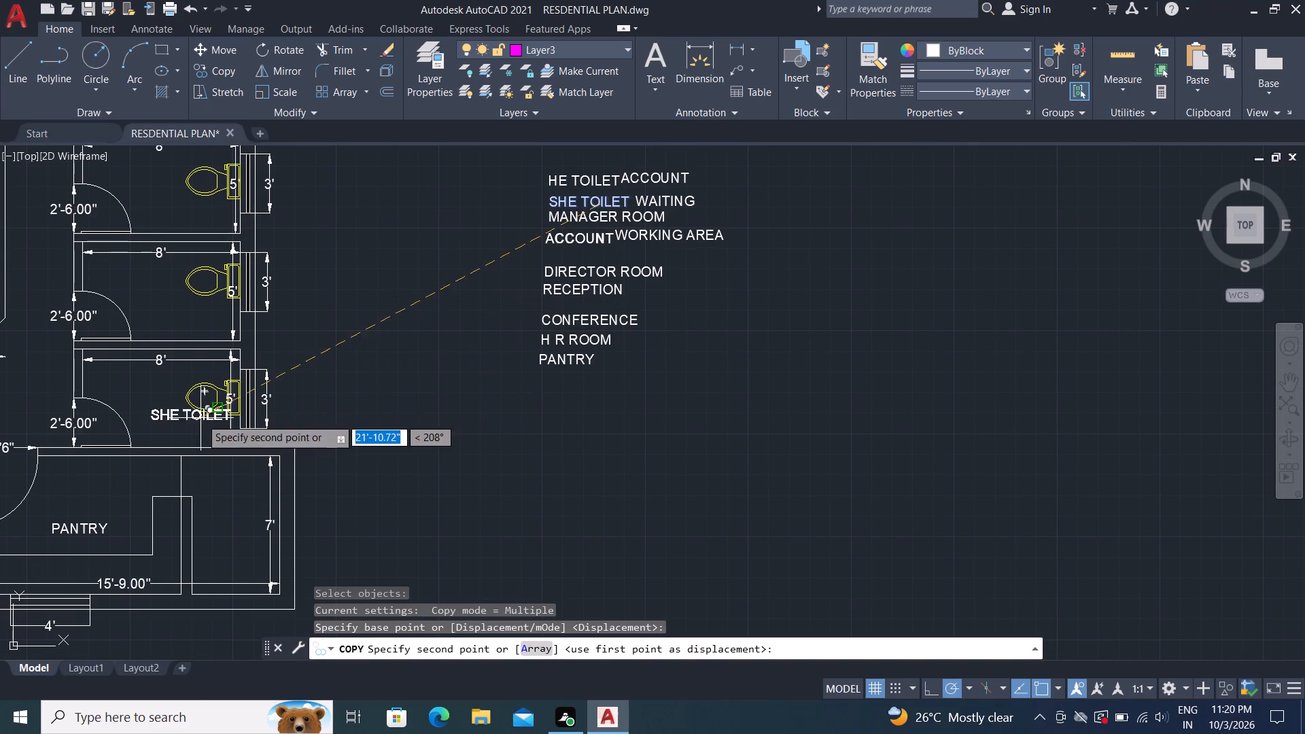
click(152, 384)
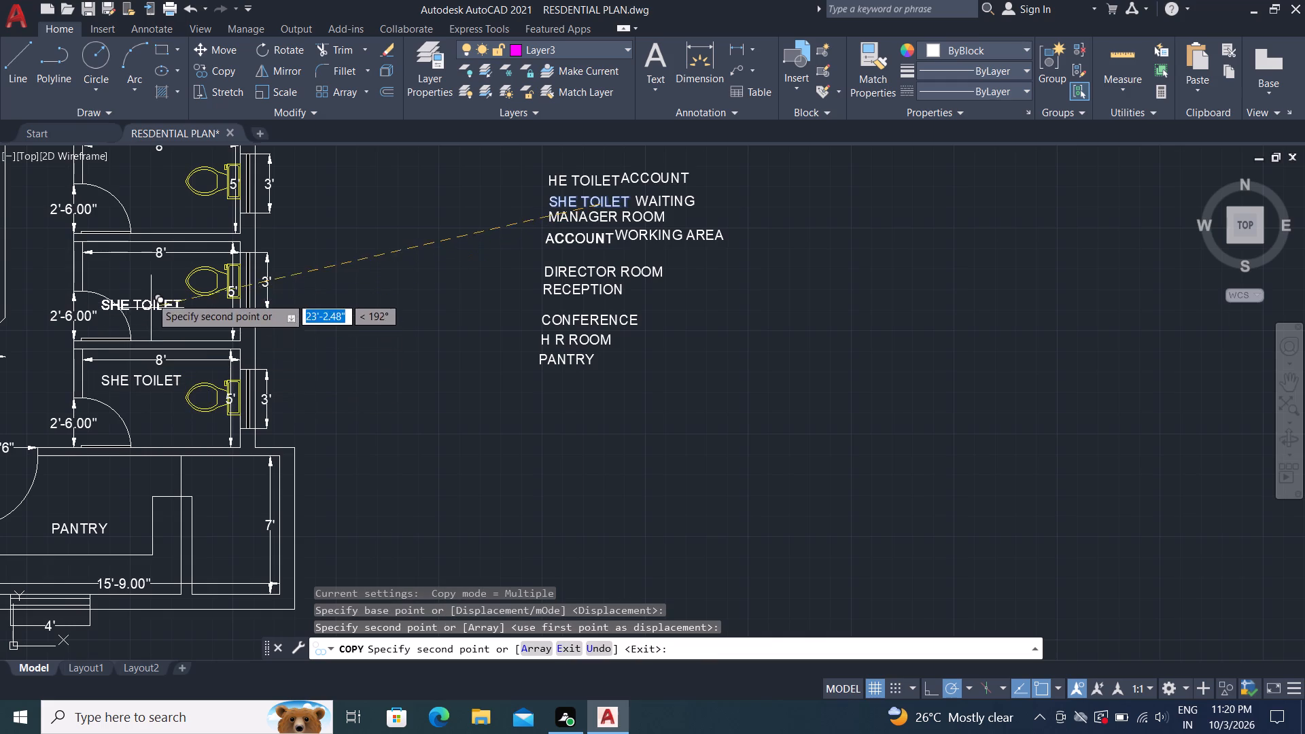
click(154, 279)
key(space)
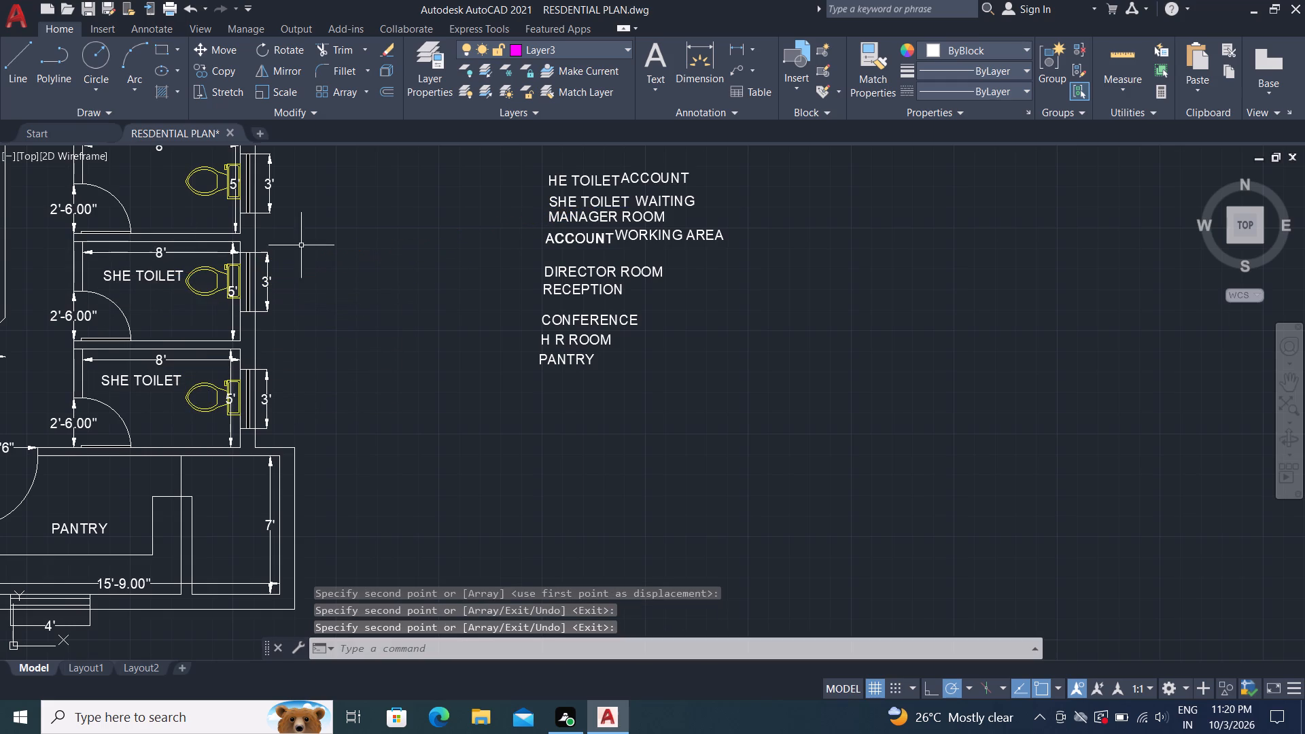
Copy the HE TOILET label into the upper 8' wide toilet and the 10' wide toilet above it, about 22 feet away.
key(space)
click(558, 183)
right_click(559, 181)
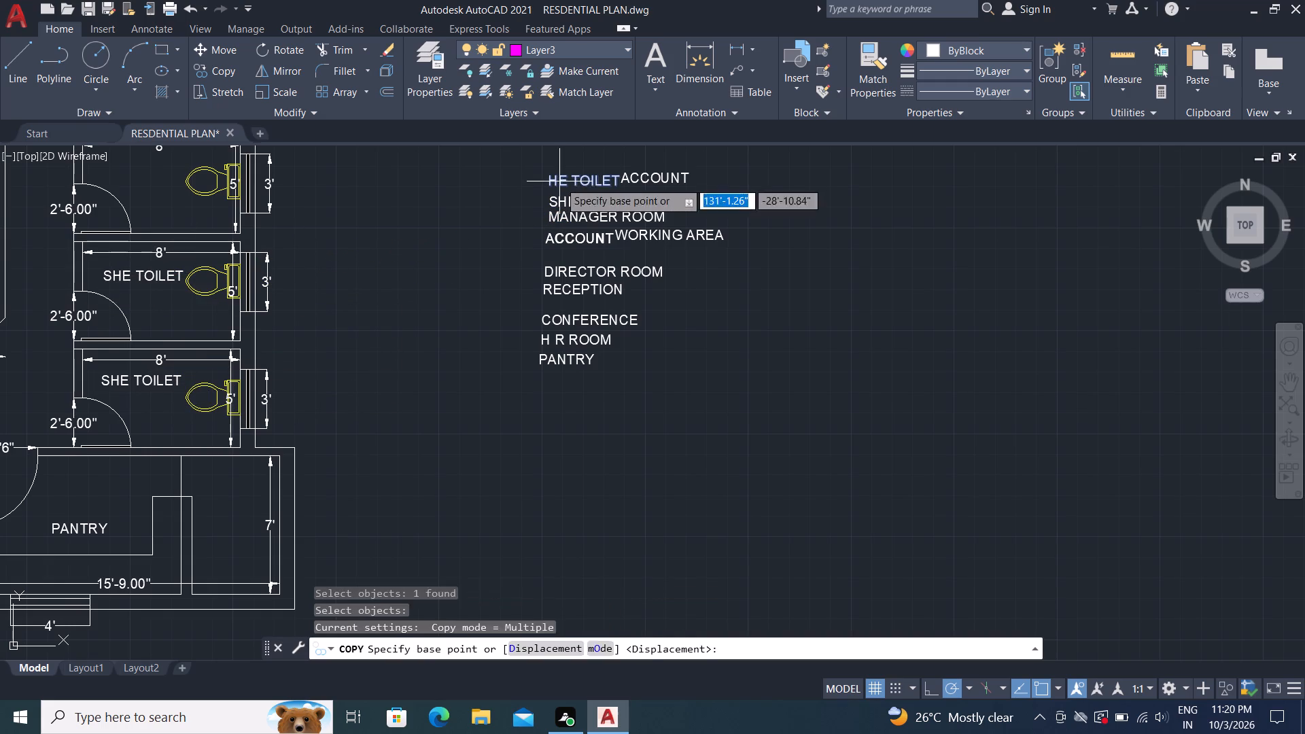
click(559, 181)
scroll(529, 220, down, 1)
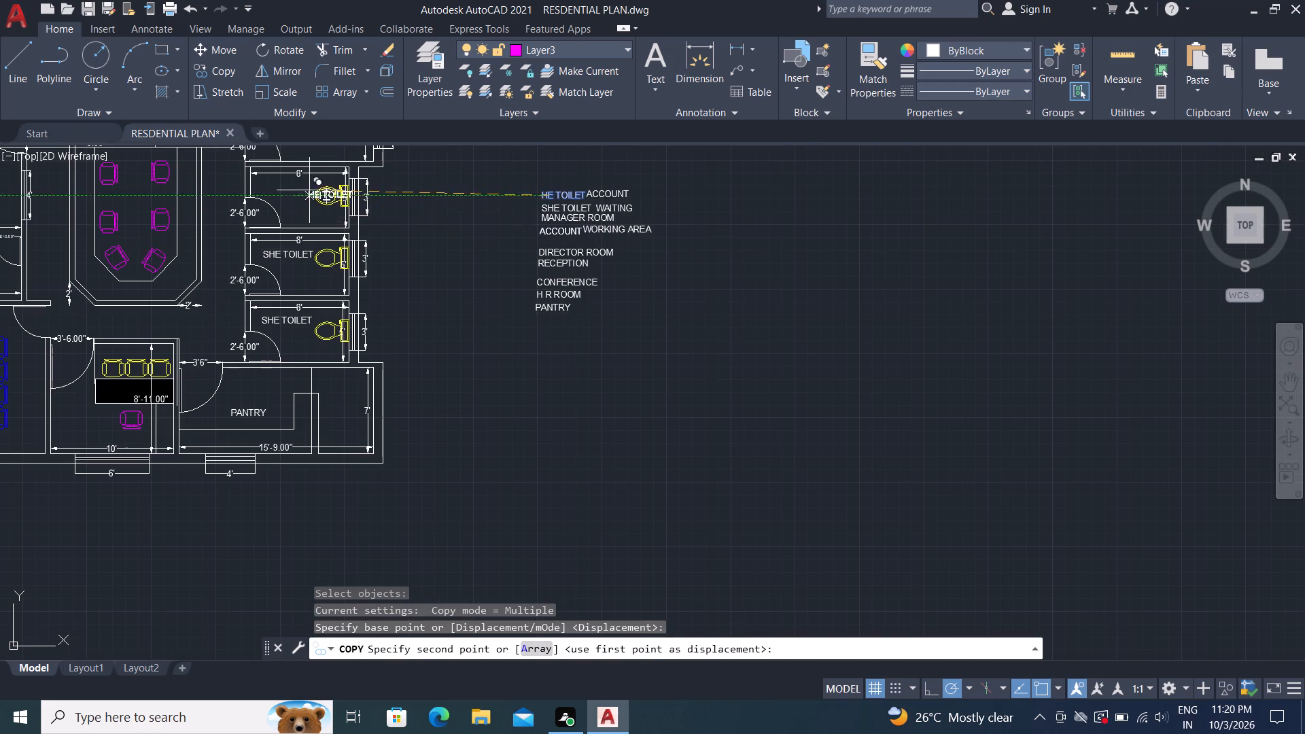
scroll(272, 186, up, 2)
click(273, 186)
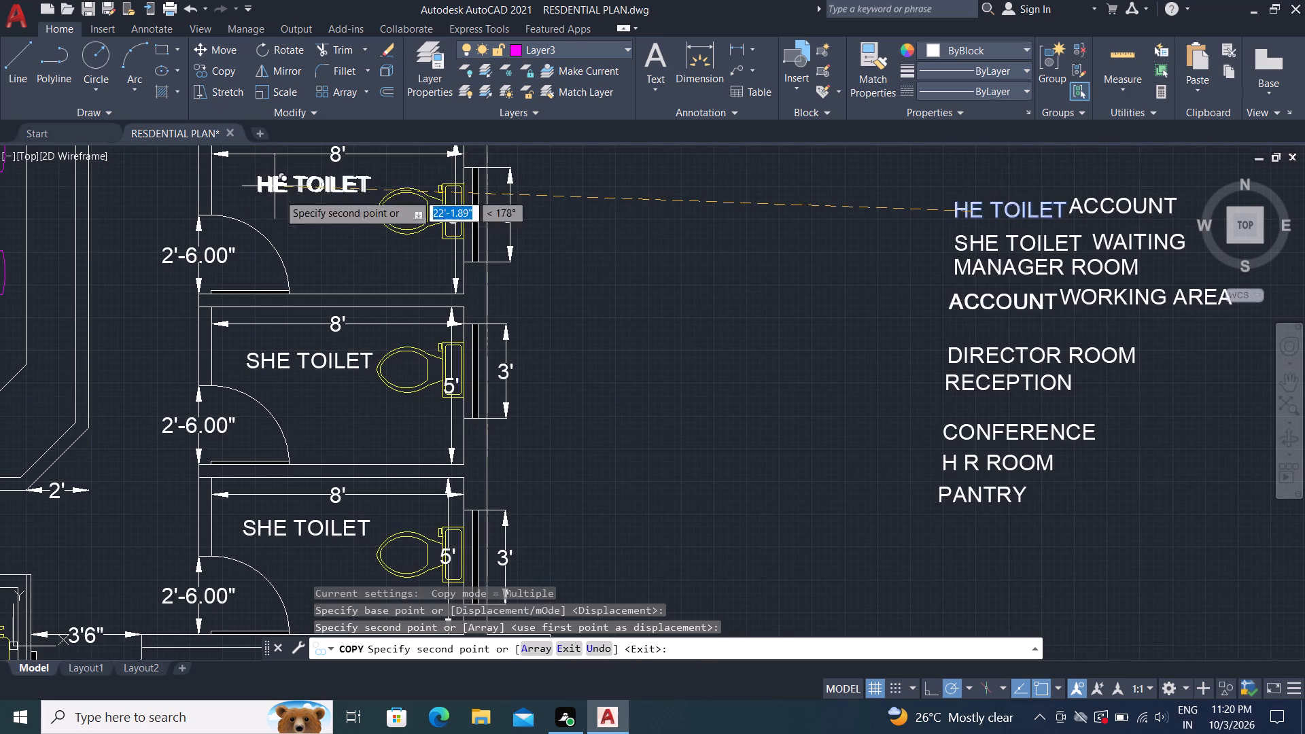
scroll(301, 223, down, 4)
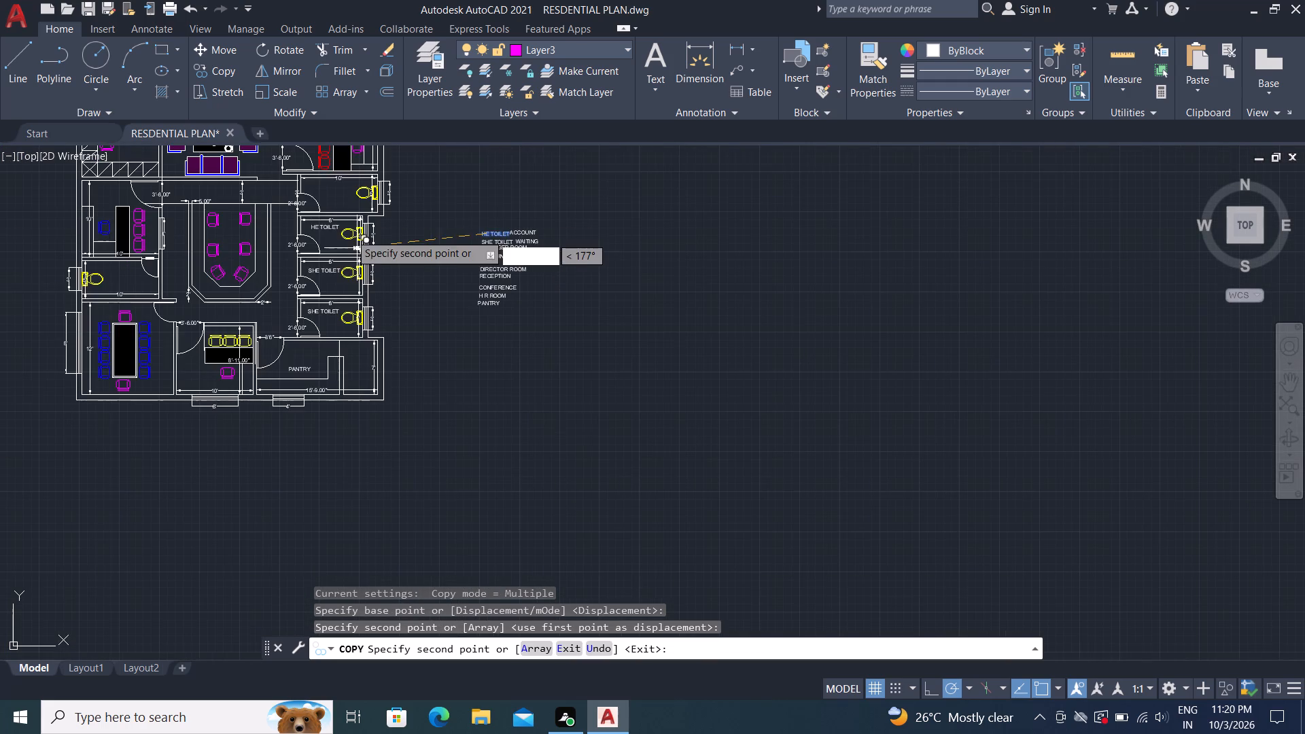
scroll(321, 156, up, 3)
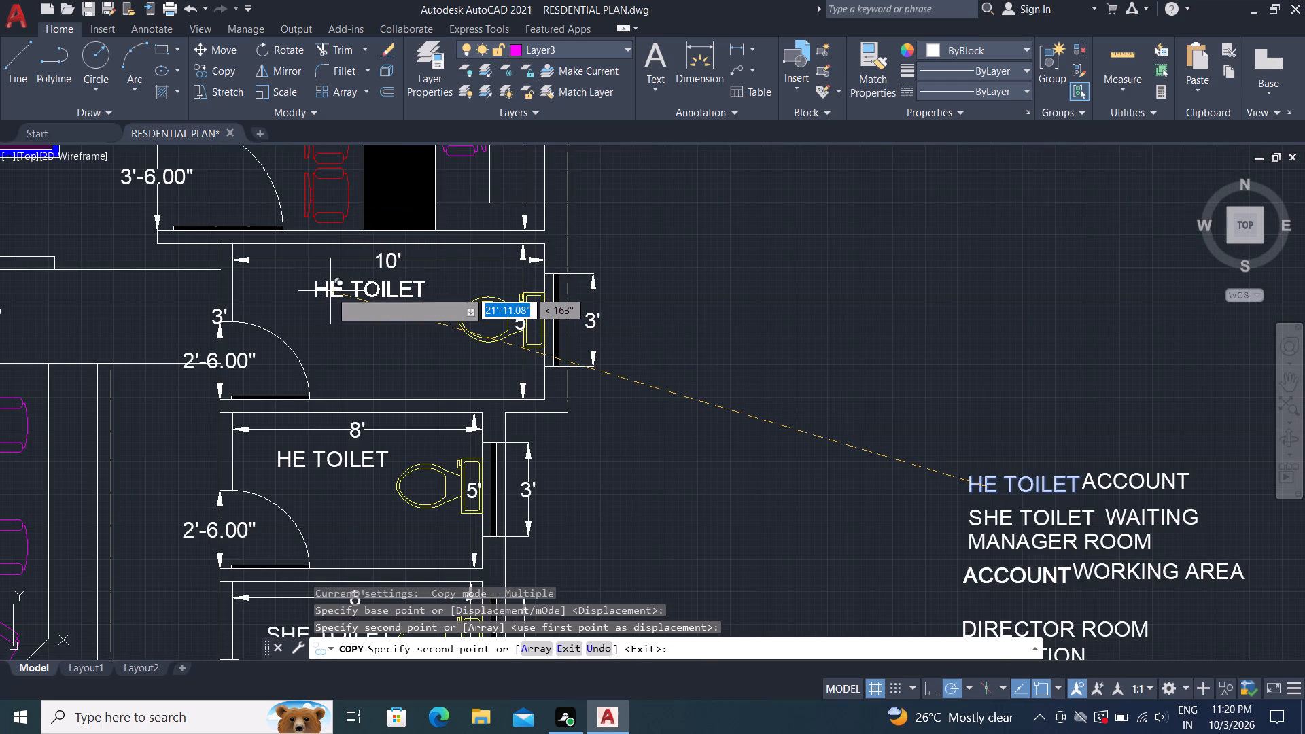
click(330, 291)
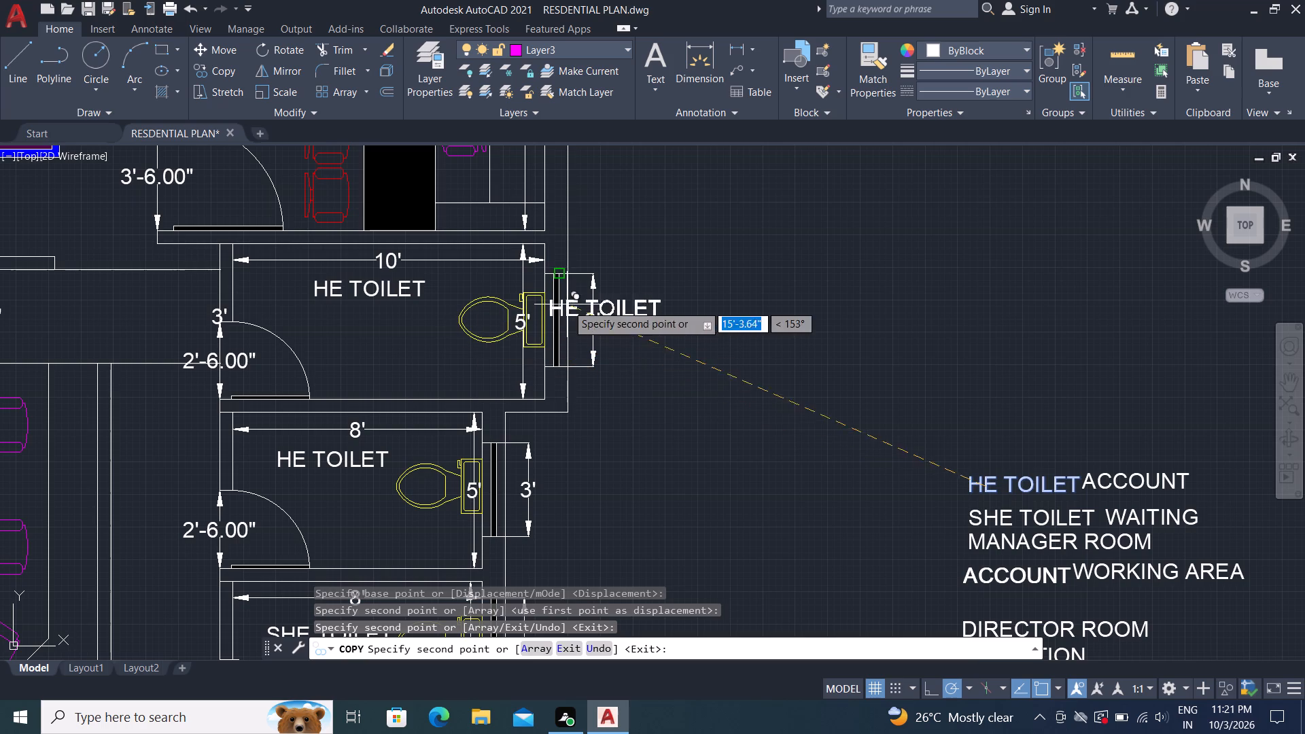
key(space)
Copy the MANAGER ROOM label into the 12' by 10' office with red chairs above the toilets, about 30 feet from the original.
scroll(795, 302, down, 1)
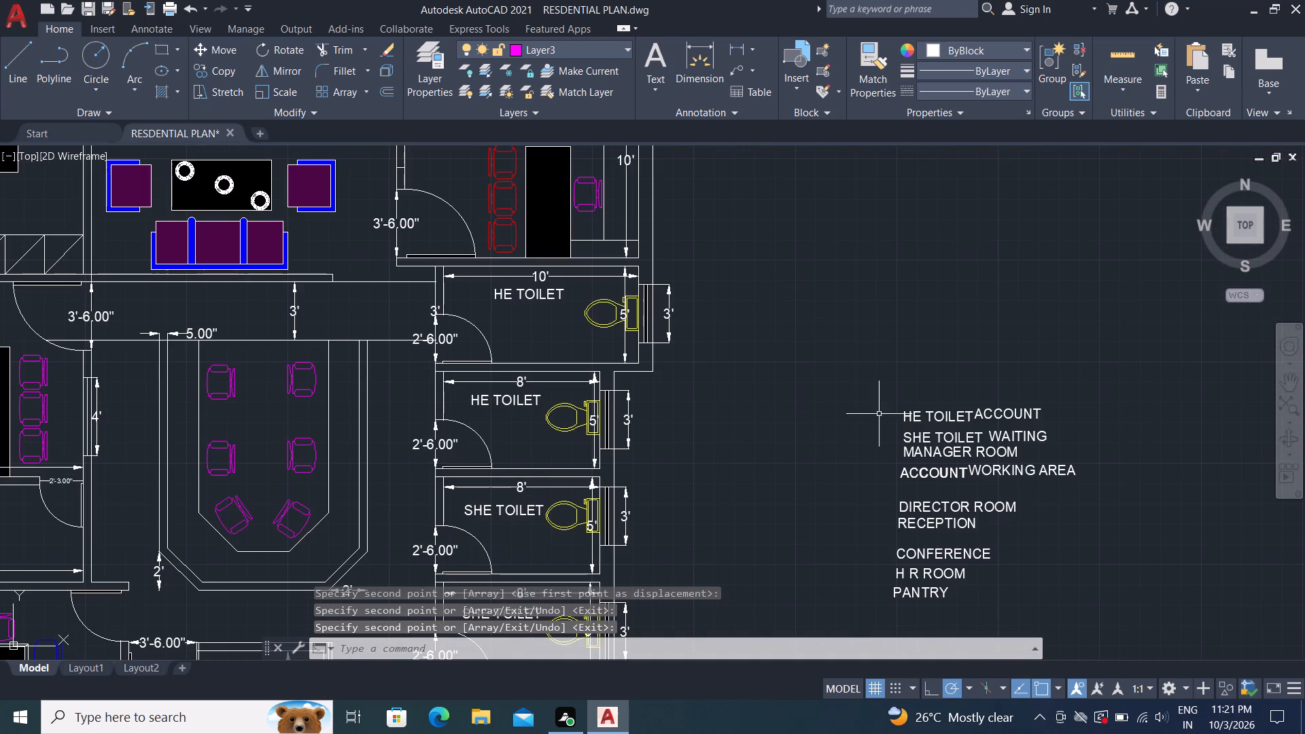
key(space)
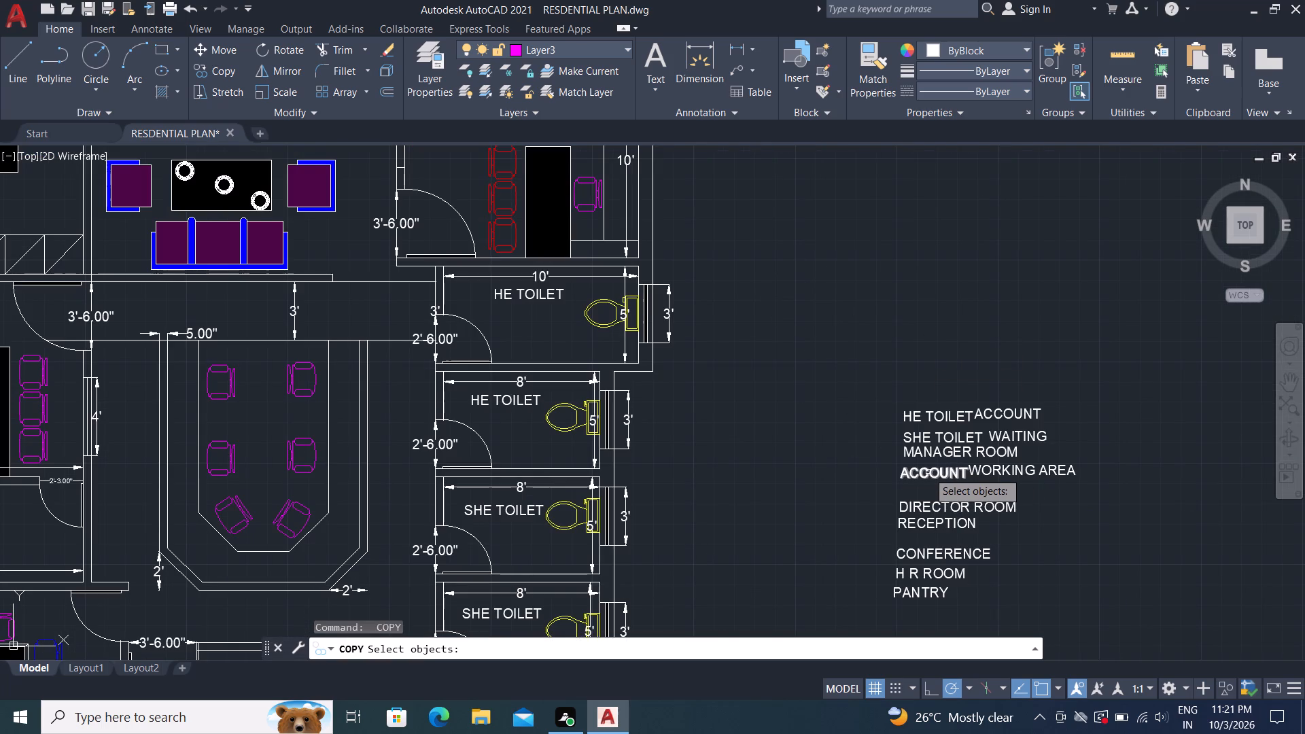
click(945, 449)
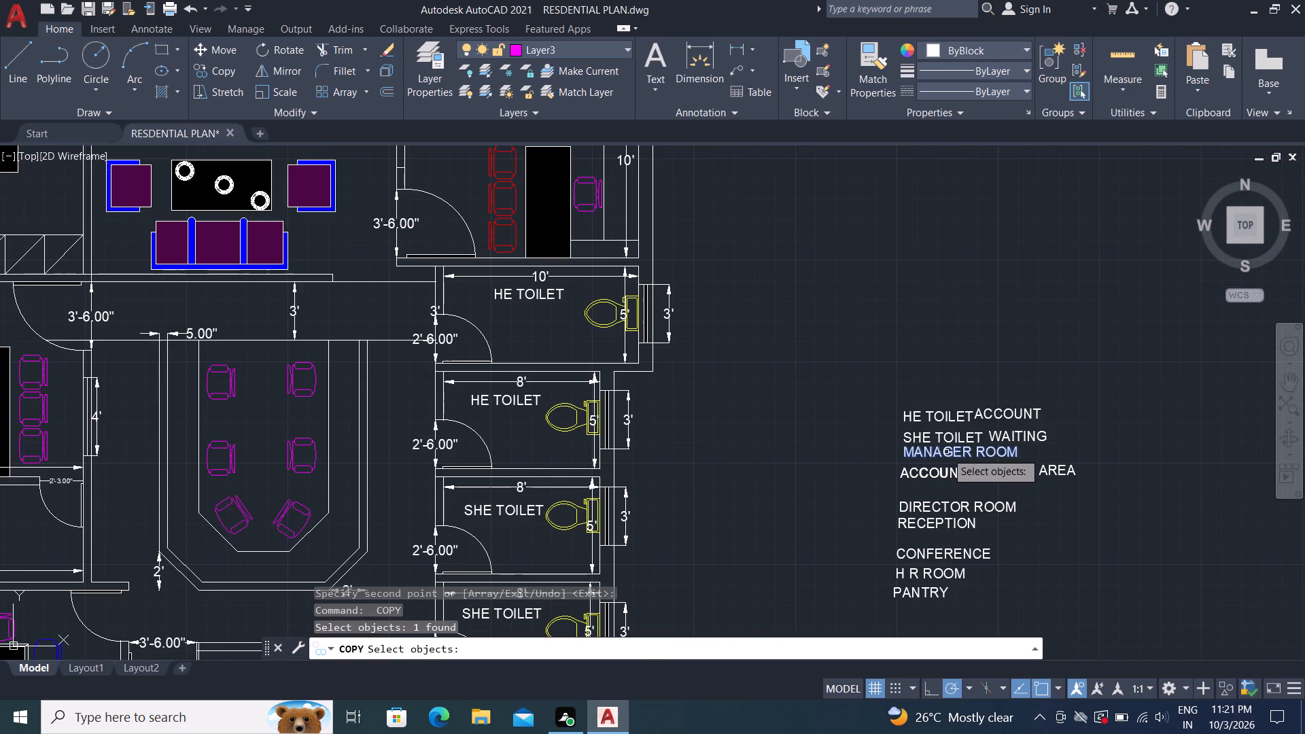
right_click(946, 452)
click(951, 452)
scroll(627, 364, down, 2)
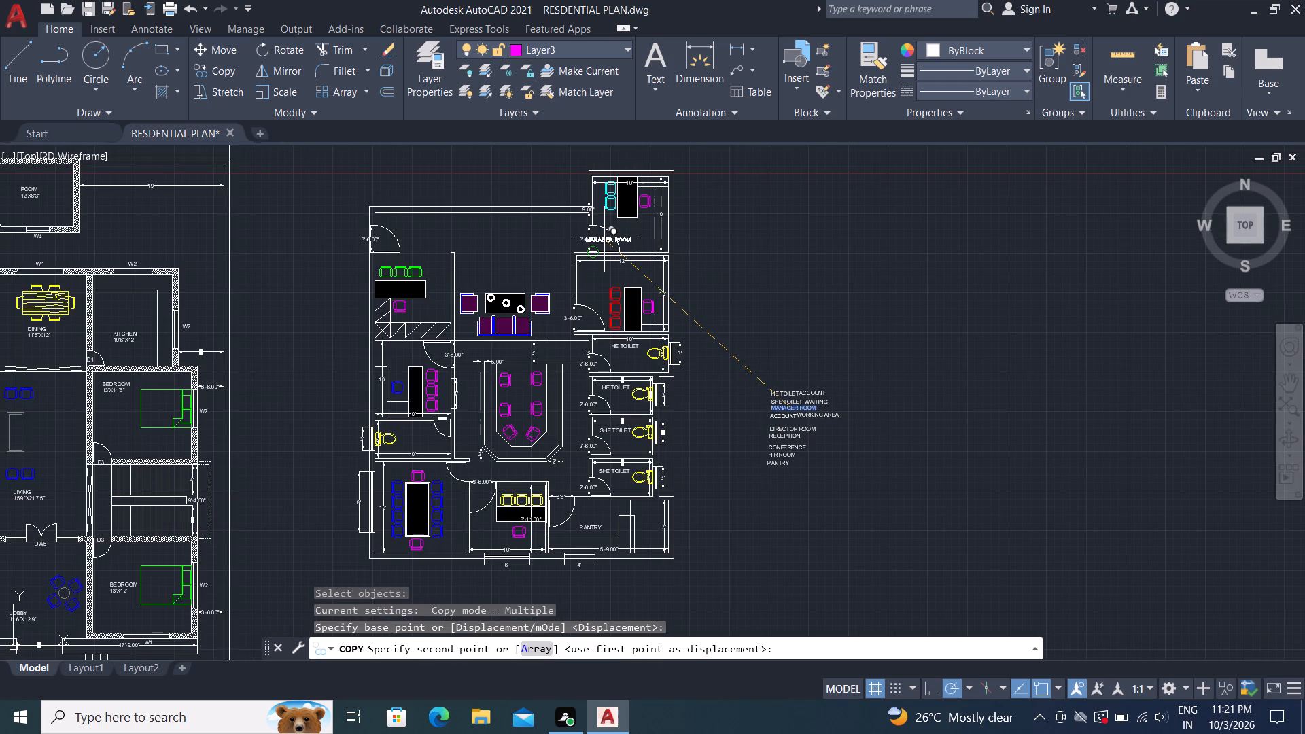
scroll(610, 281, up, 1)
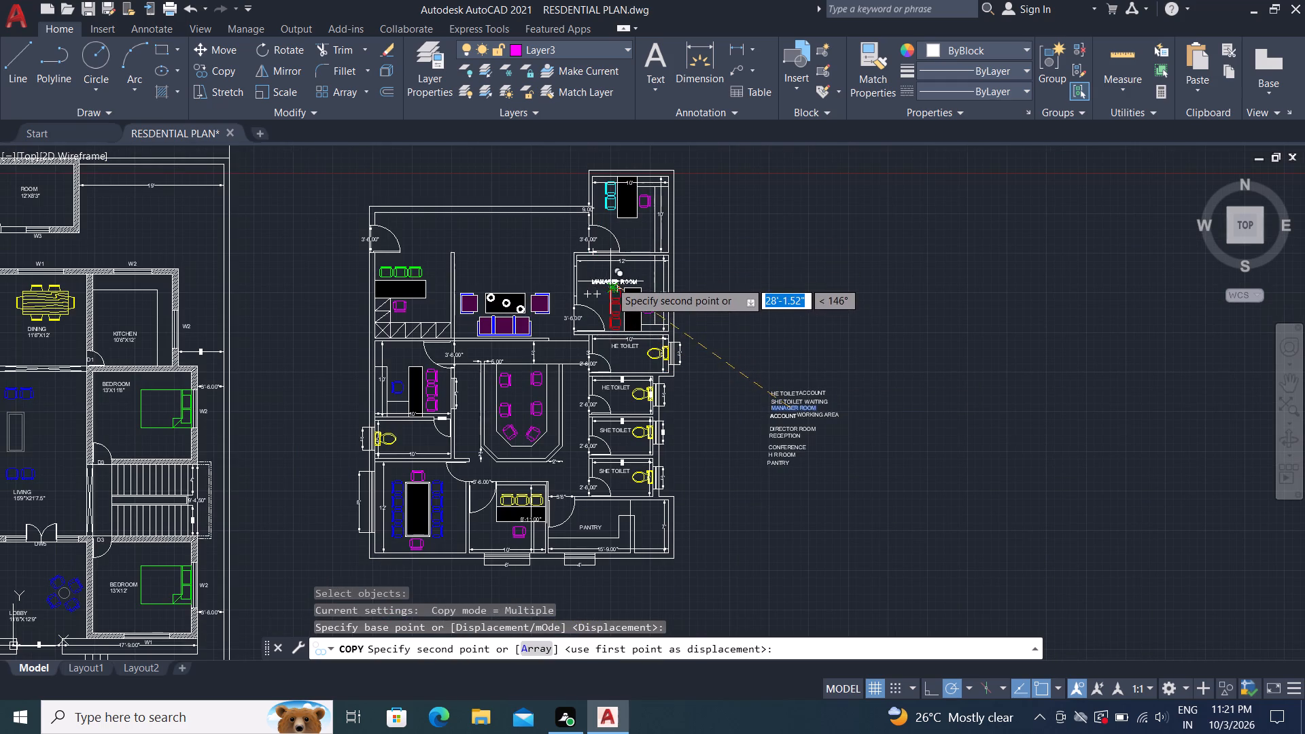
scroll(610, 281, up, 1)
click(589, 254)
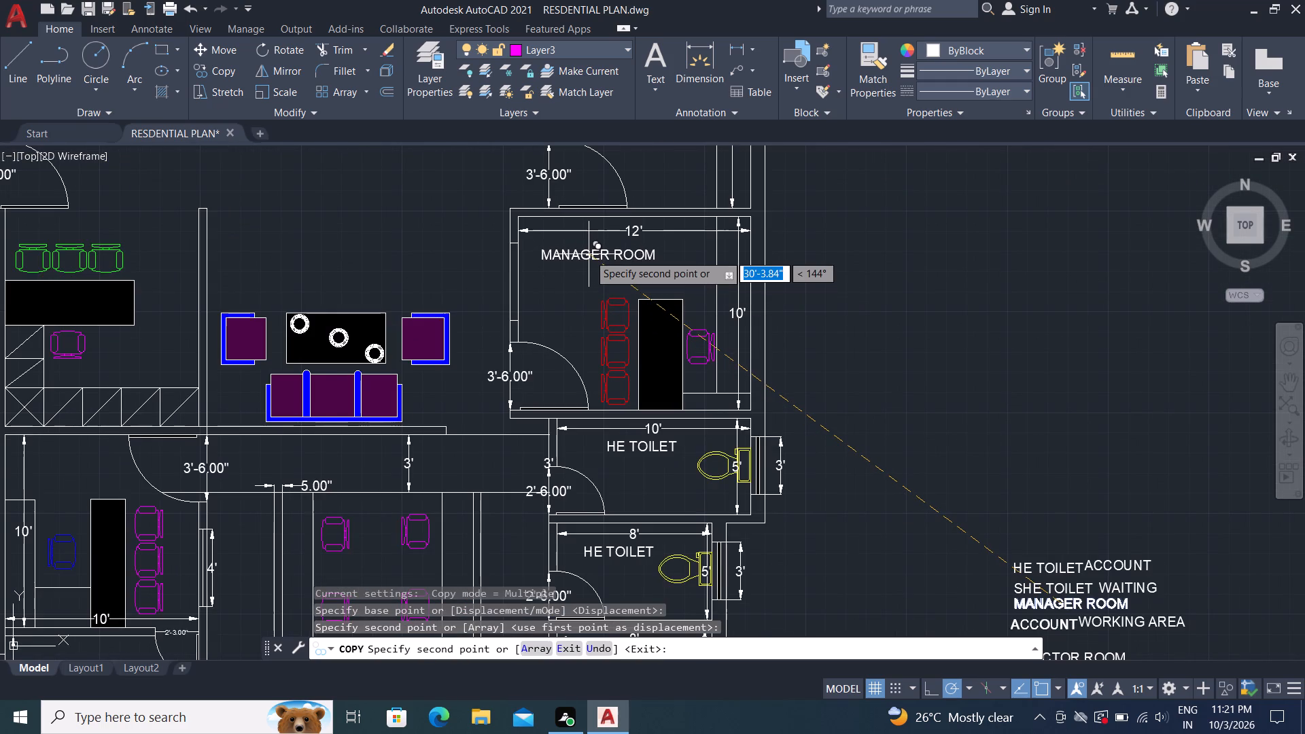
key(Escape)
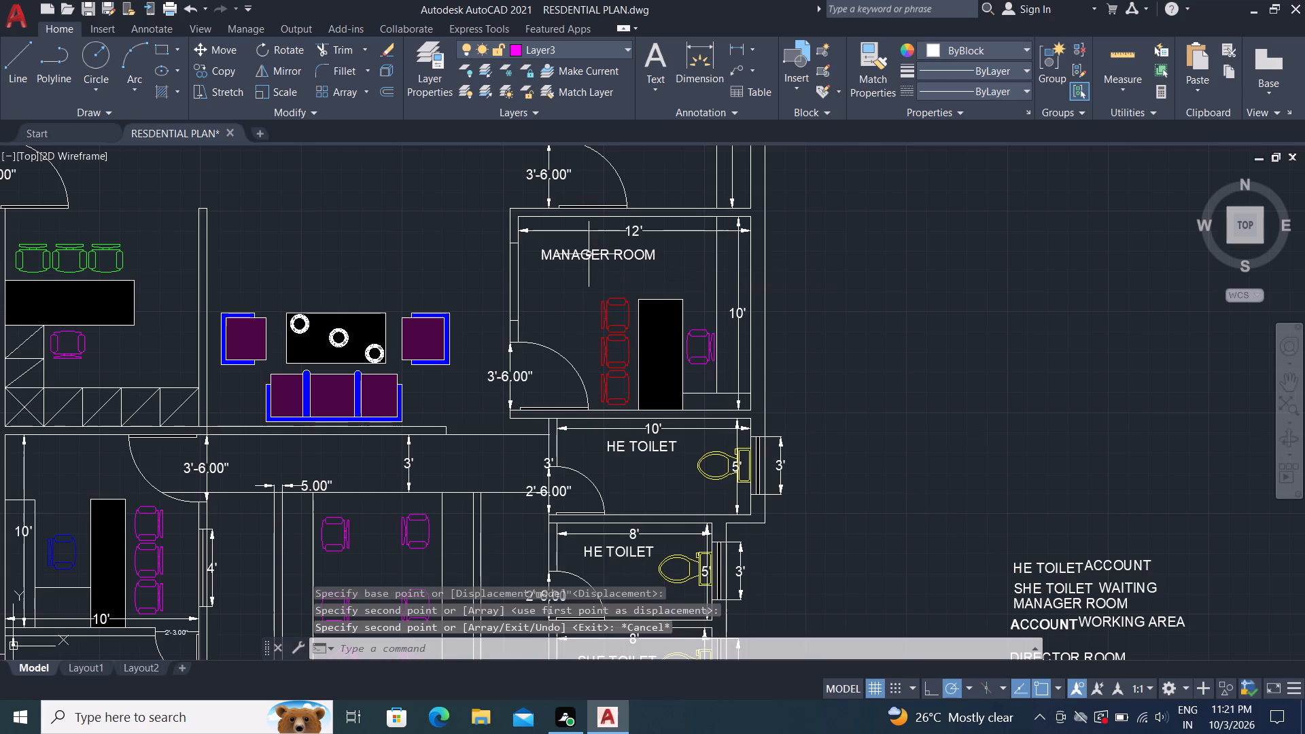
Copy the ACCOUNT label listed below MANAGER ROOM into the topmost office with cyan chairs, about 32 feet from the original.
key(space)
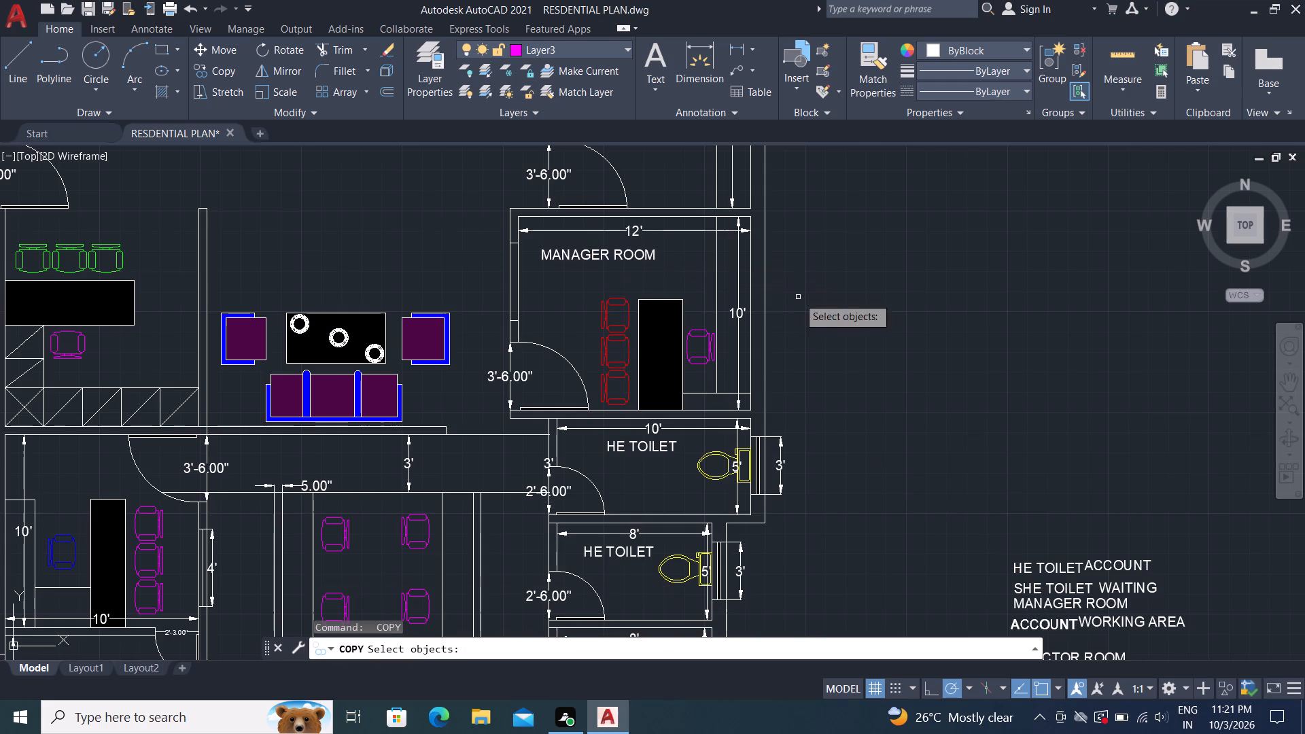
scroll(810, 316, down, 1)
scroll(919, 281, down, 1)
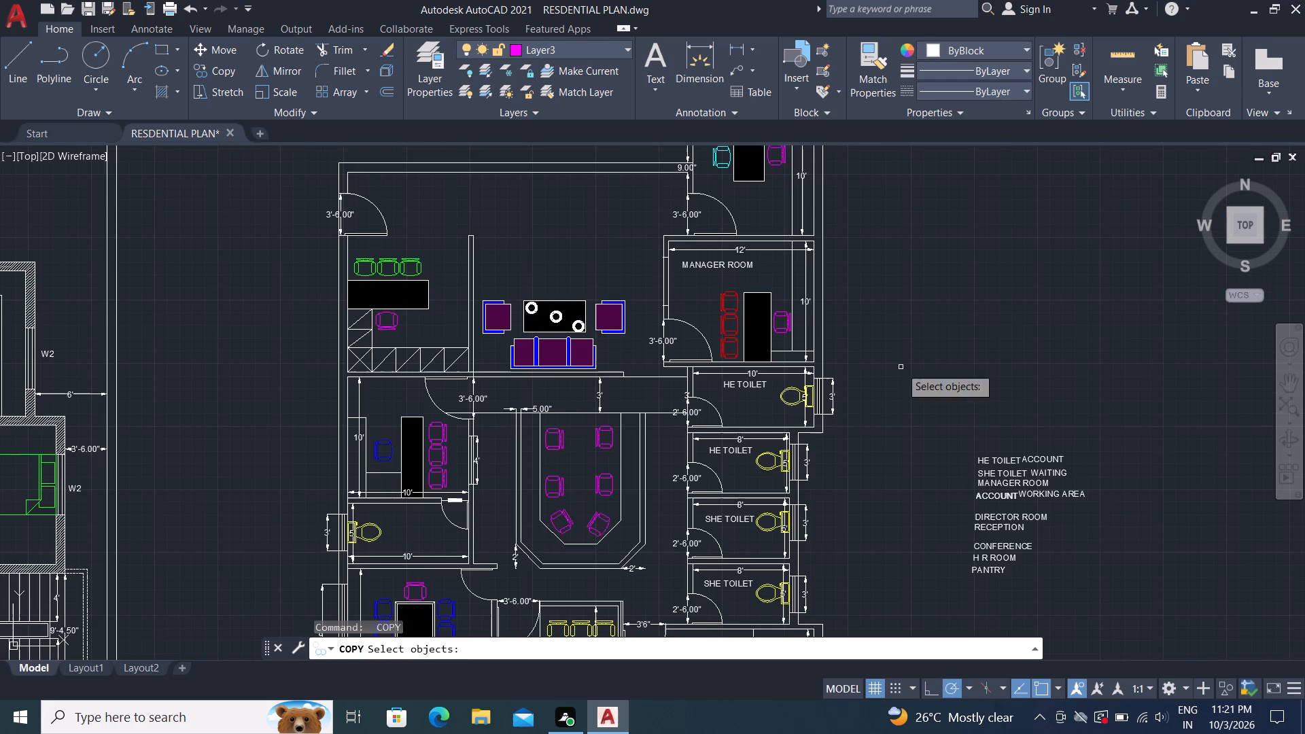
scroll(998, 502, up, 2)
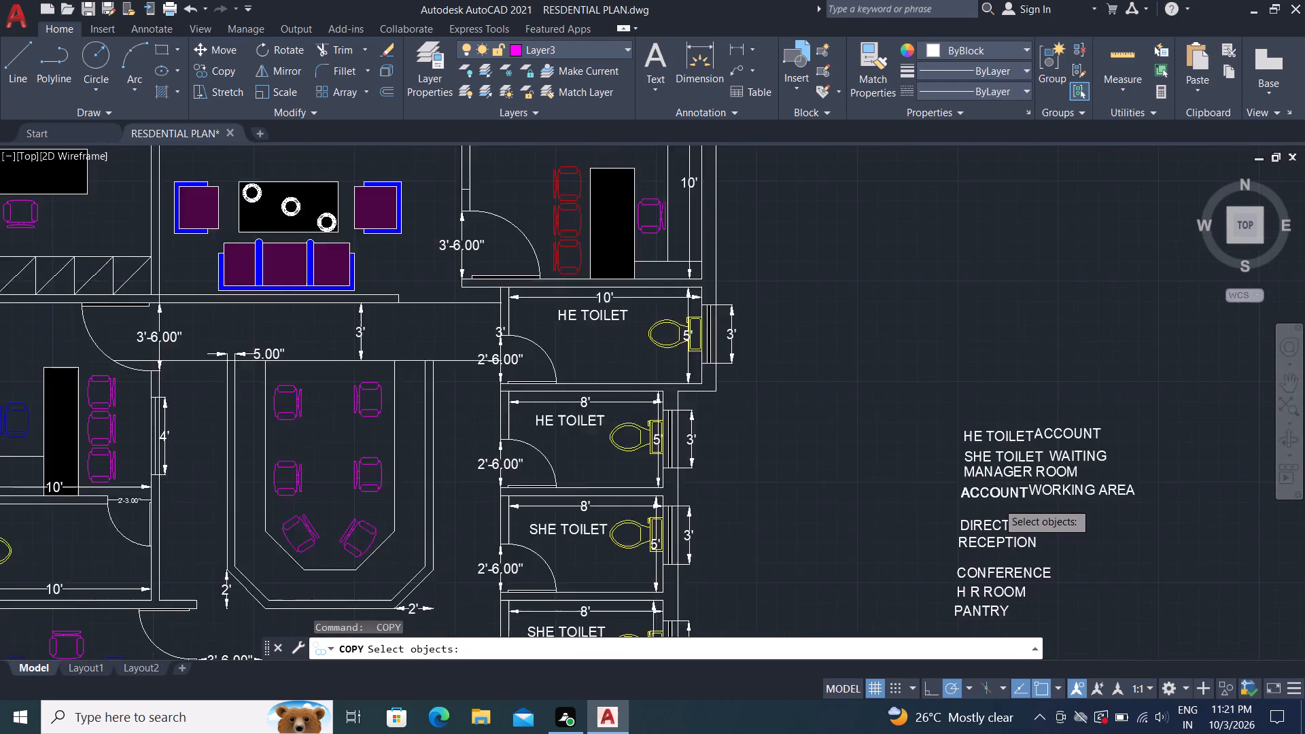
click(976, 491)
right_click(976, 490)
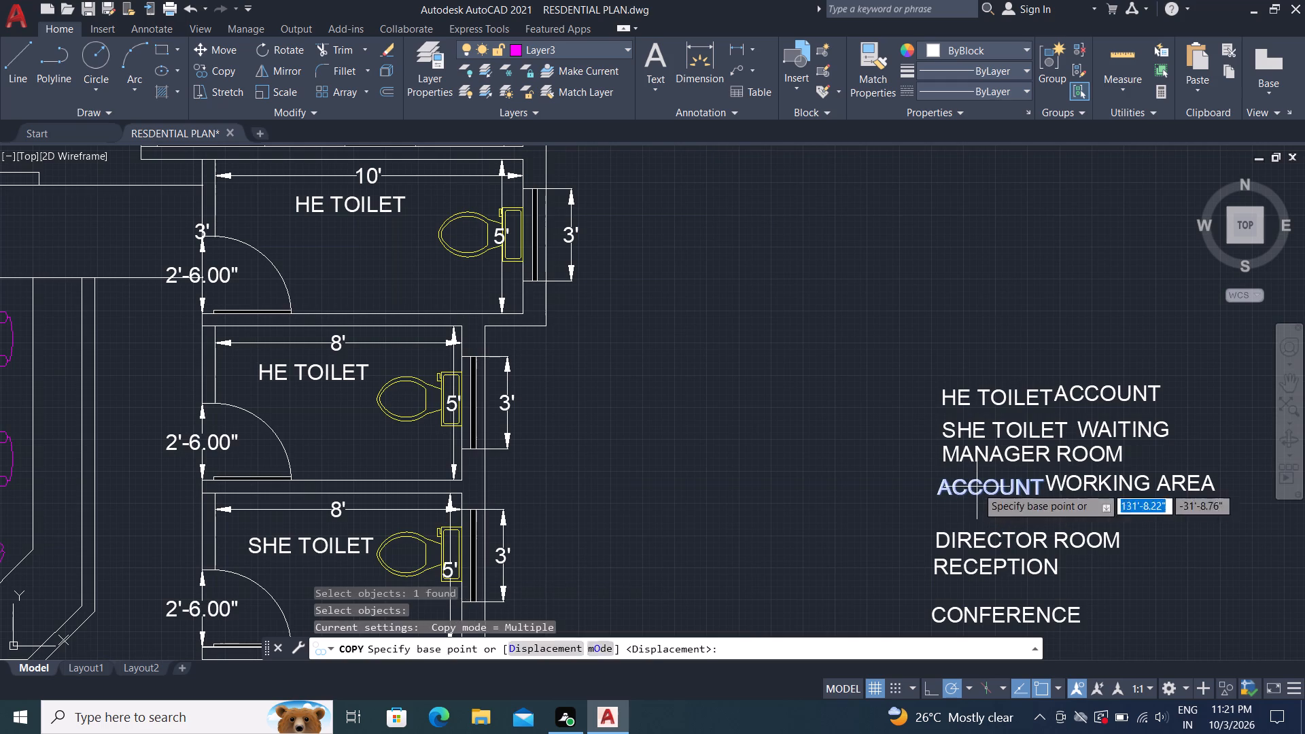
click(978, 485)
scroll(964, 492, down, 1)
scroll(685, 332, down, 1)
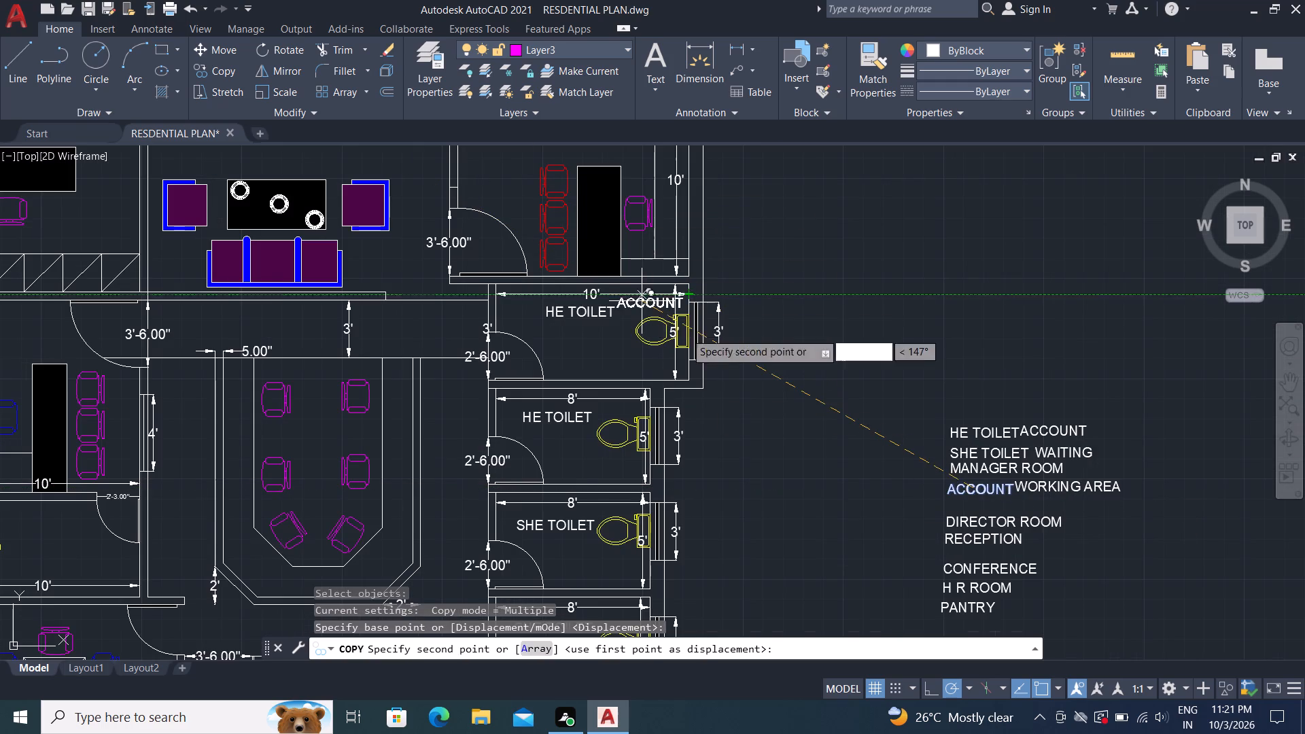
scroll(635, 264, down, 1)
scroll(739, 298, down, 2)
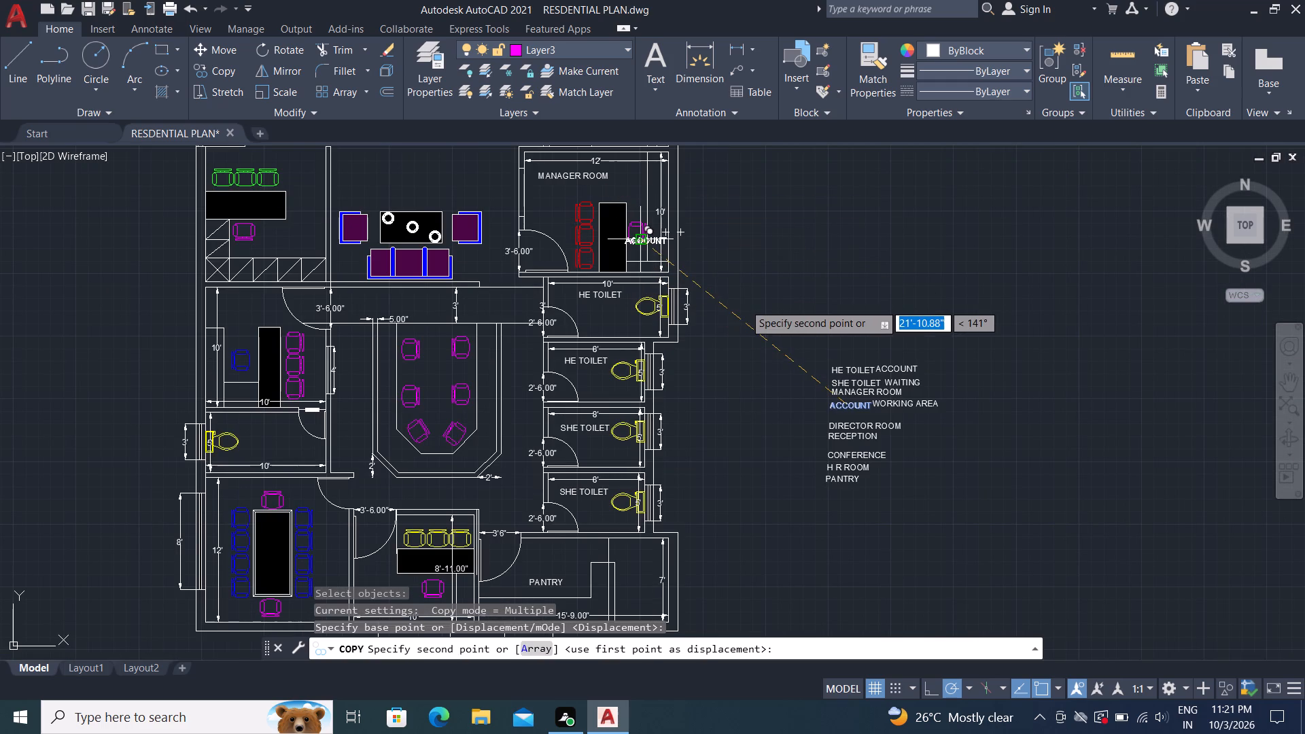
scroll(780, 285, down, 1)
scroll(680, 217, up, 3)
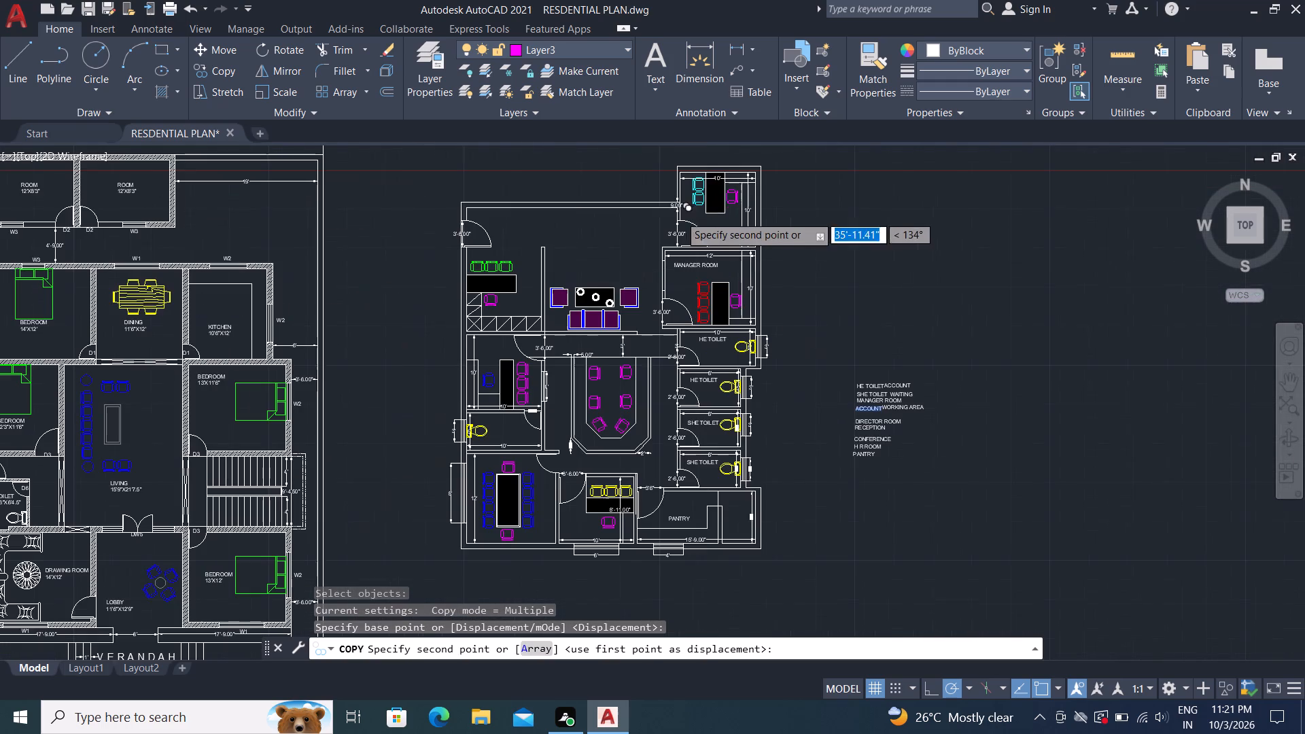
scroll(718, 219, up, 4)
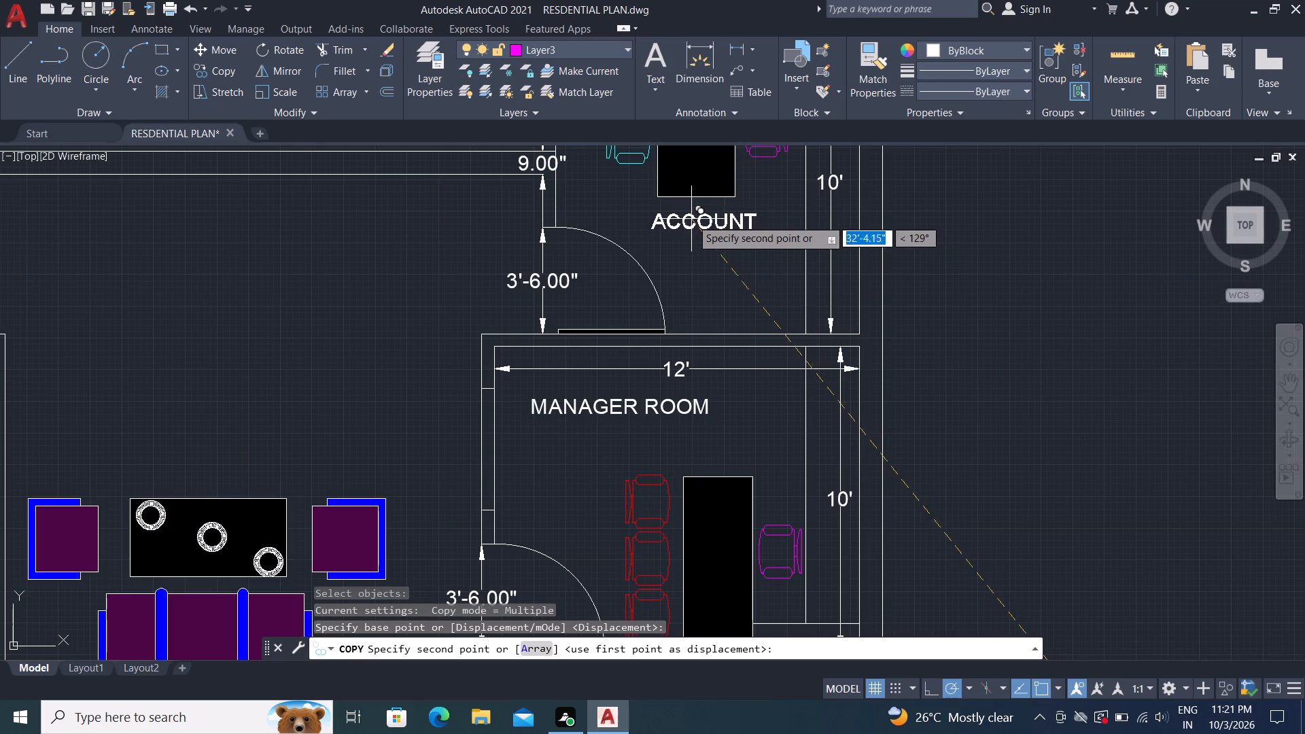
click(691, 218)
key(Escape)
Copy the H R ROOM label onto the desk in the 10' wide room beside the pantry, about 37 feet from the original.
scroll(724, 276, down, 2)
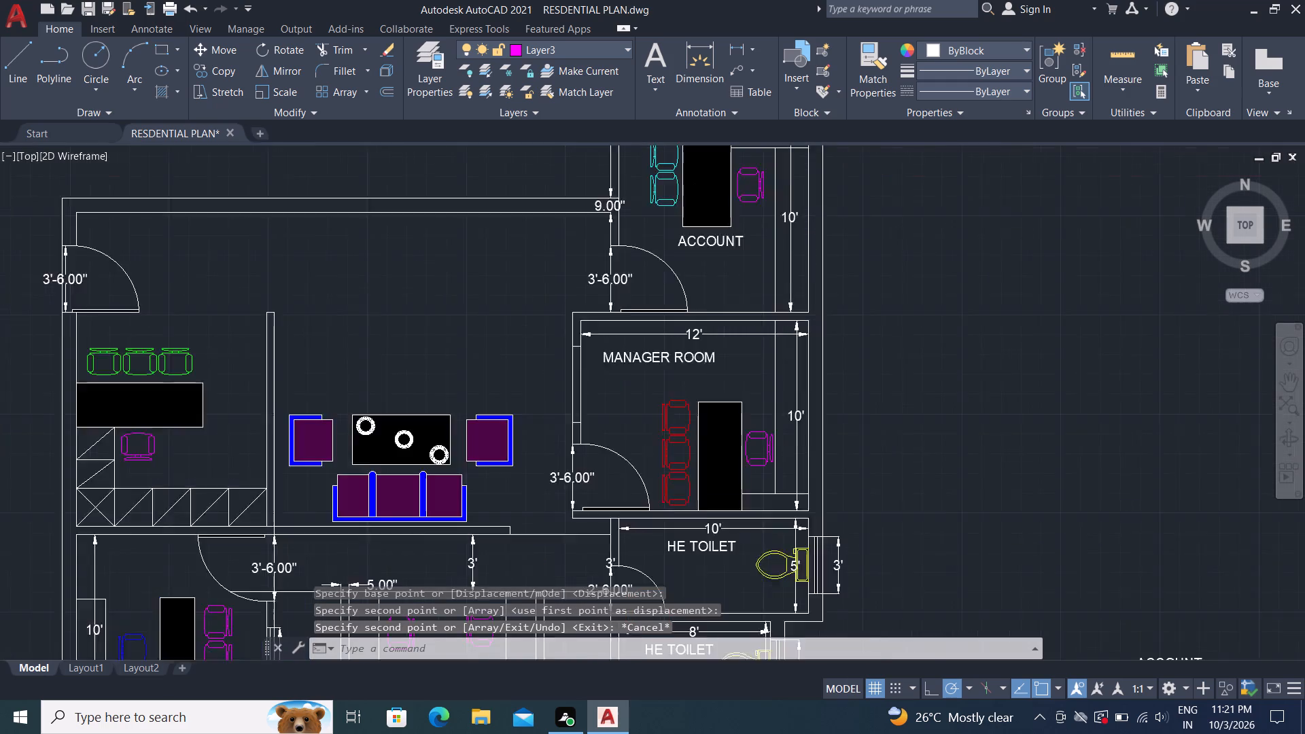
scroll(715, 256, down, 1)
key(space)
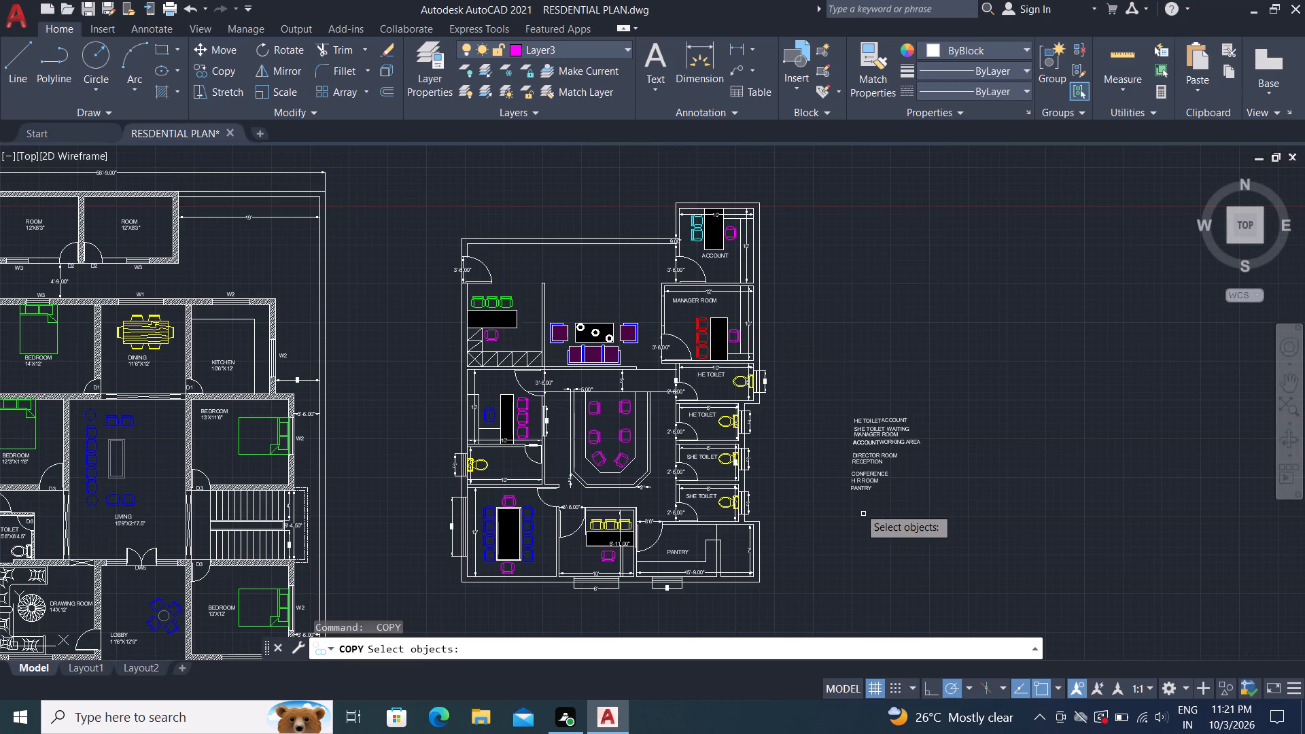
scroll(853, 498, up, 2)
click(863, 457)
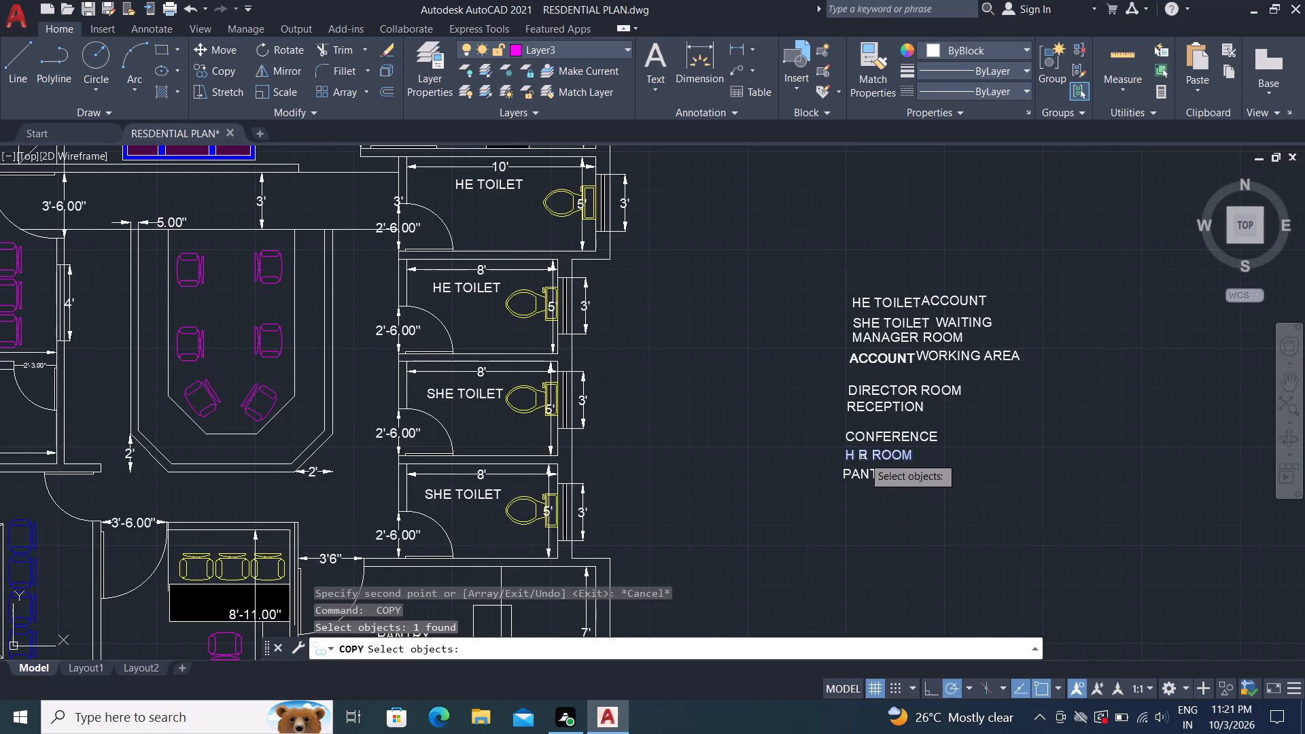
right_click(867, 455)
click(867, 455)
scroll(674, 408, down, 1)
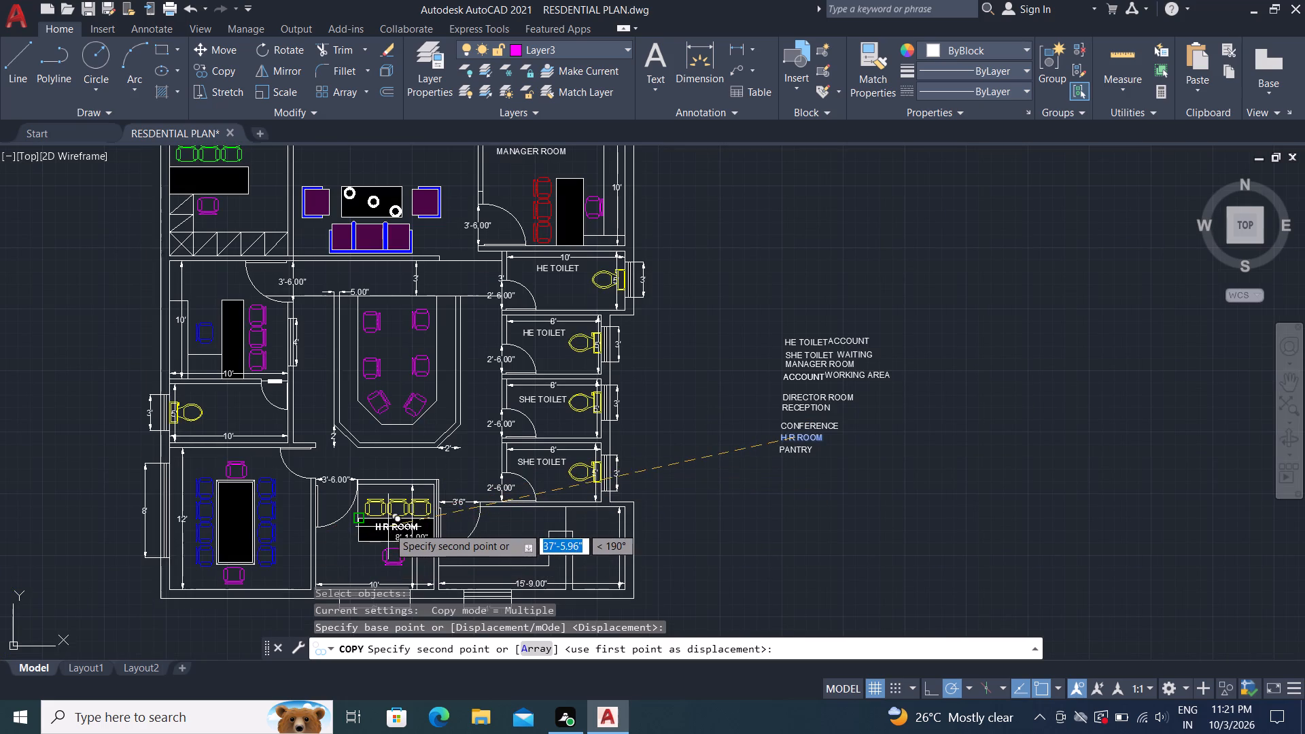
scroll(388, 525, up, 3)
click(383, 530)
scroll(370, 497, down, 3)
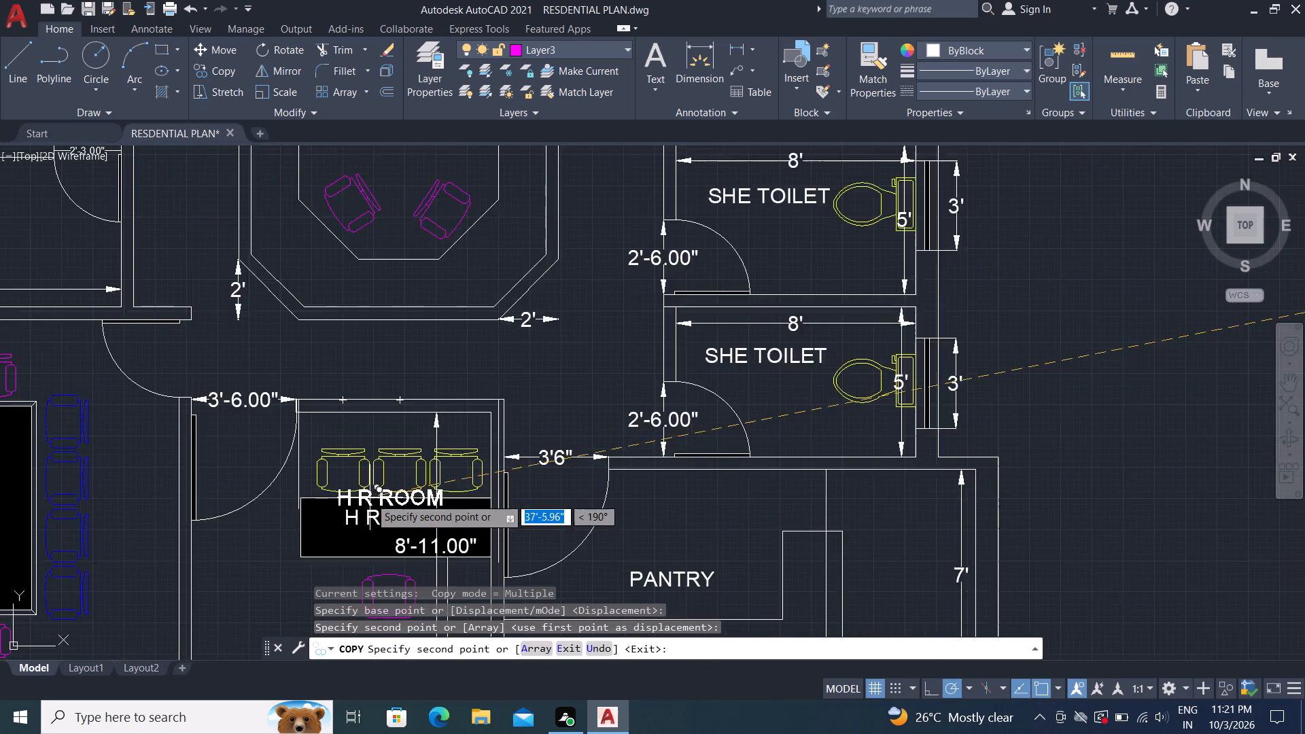
scroll(379, 438, down, 2)
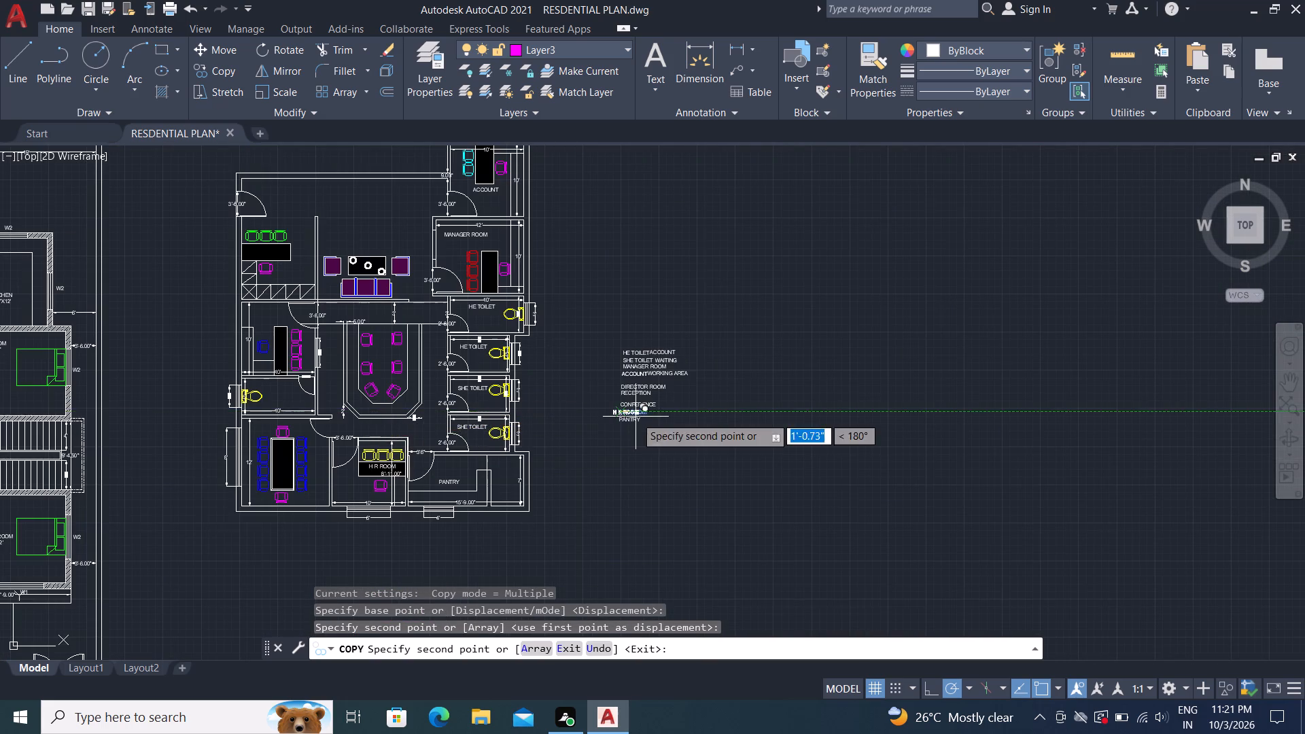
scroll(632, 421, up, 4)
key(grave)
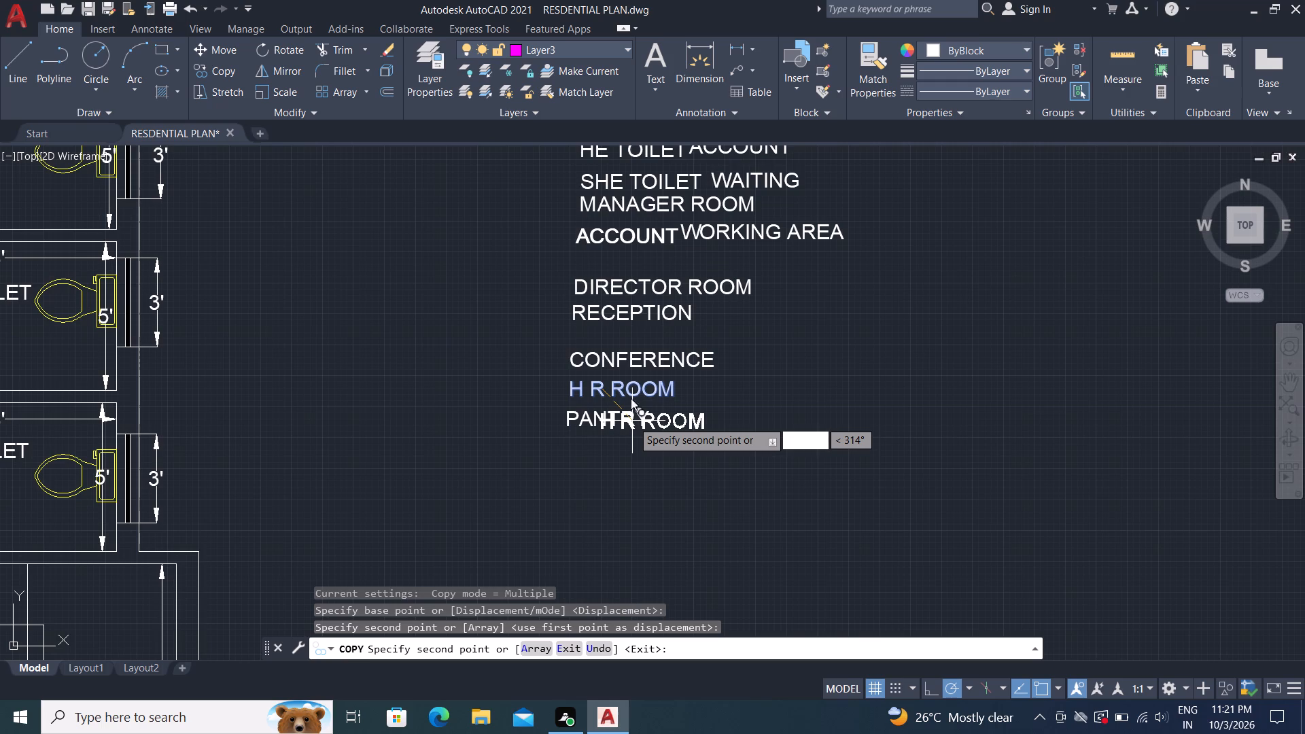
scroll(631, 360, down, 20)
scroll(631, 360, down, 3)
key(space)
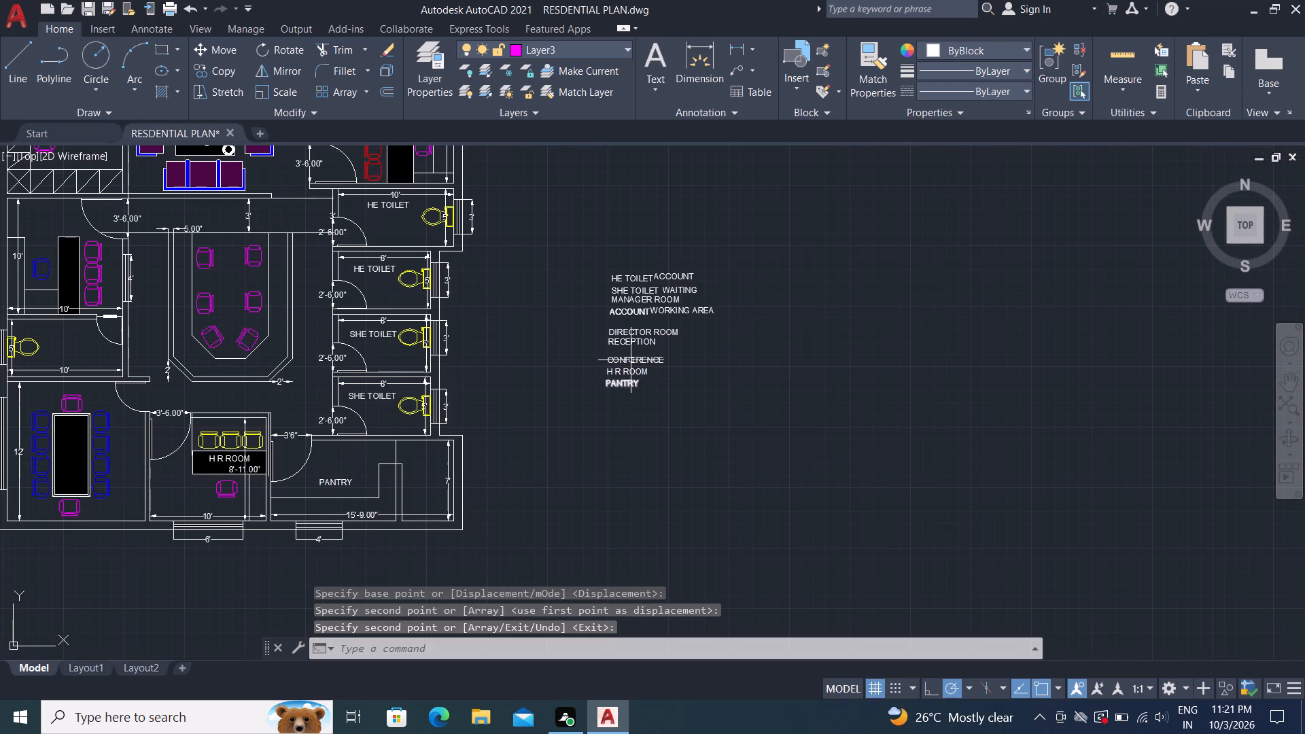
Copy the CONFERENCE label onto the black table in the 12' room with blue chairs, about 47 feet from the original.
key(space)
click(631, 360)
right_click(631, 360)
click(631, 360)
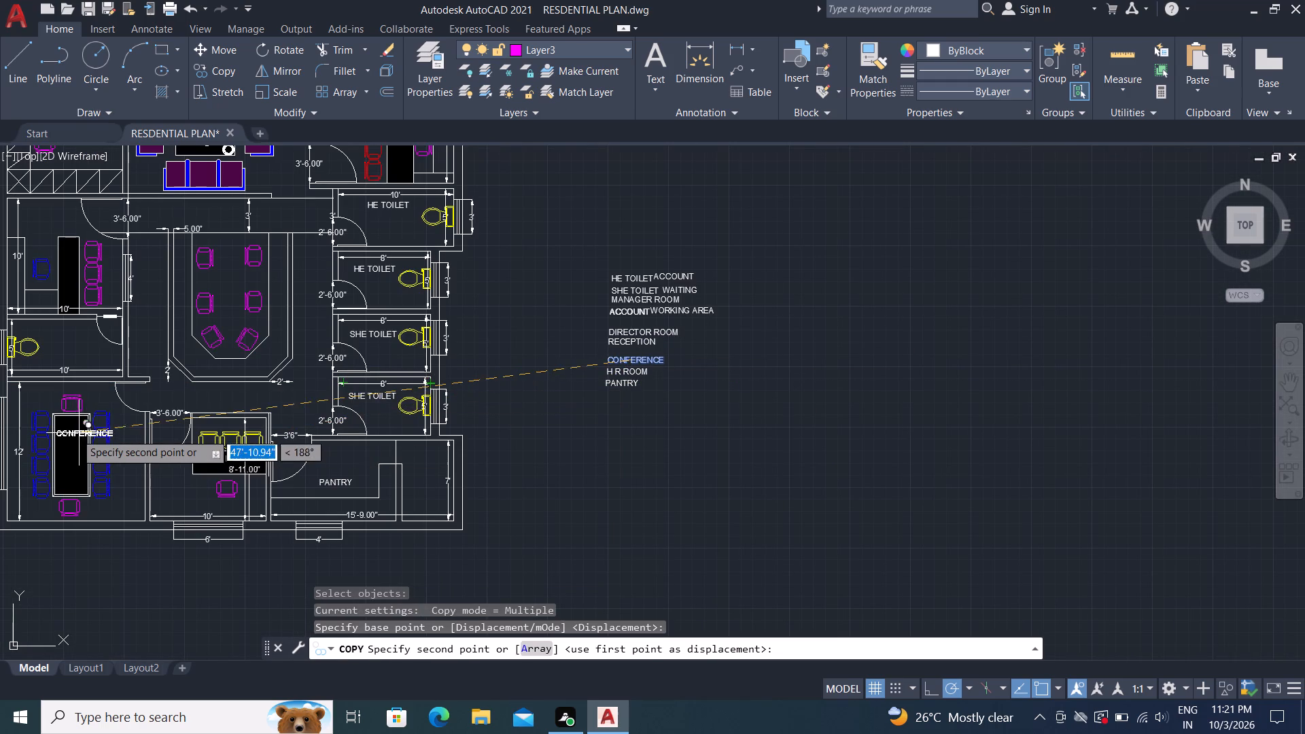
scroll(80, 457, up, 4)
scroll(107, 431, down, 2)
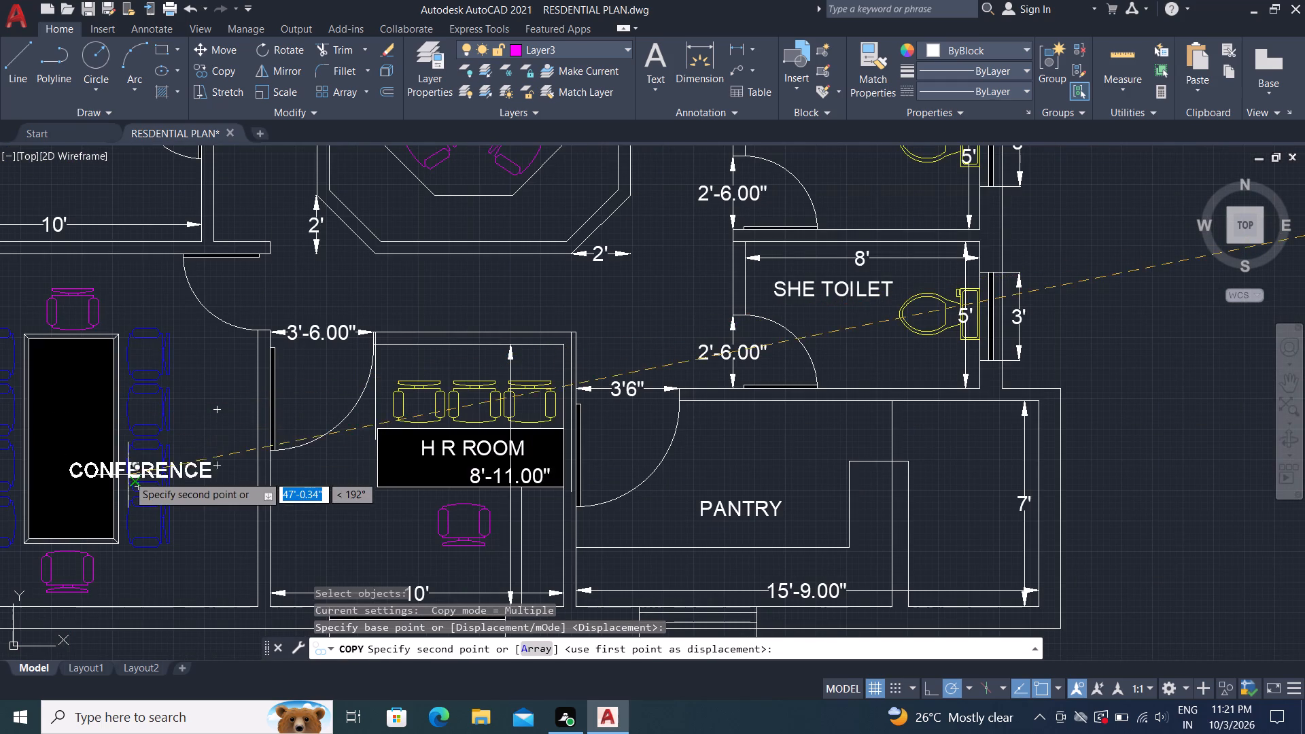
click(123, 503)
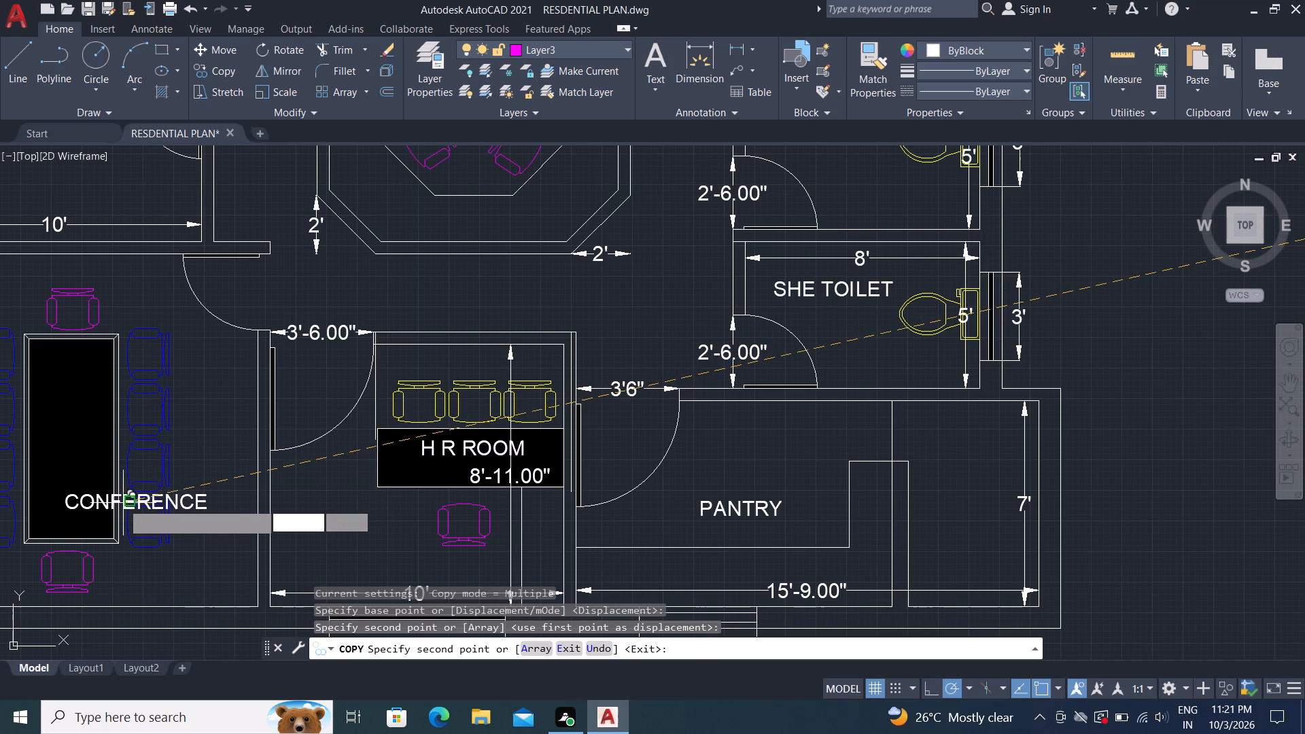
key(Escape)
Rotate the copied CONFERENCE label 90° so it runs along the length of the meeting table.
text(RO)
key(space)
click(97, 502)
right_click(89, 487)
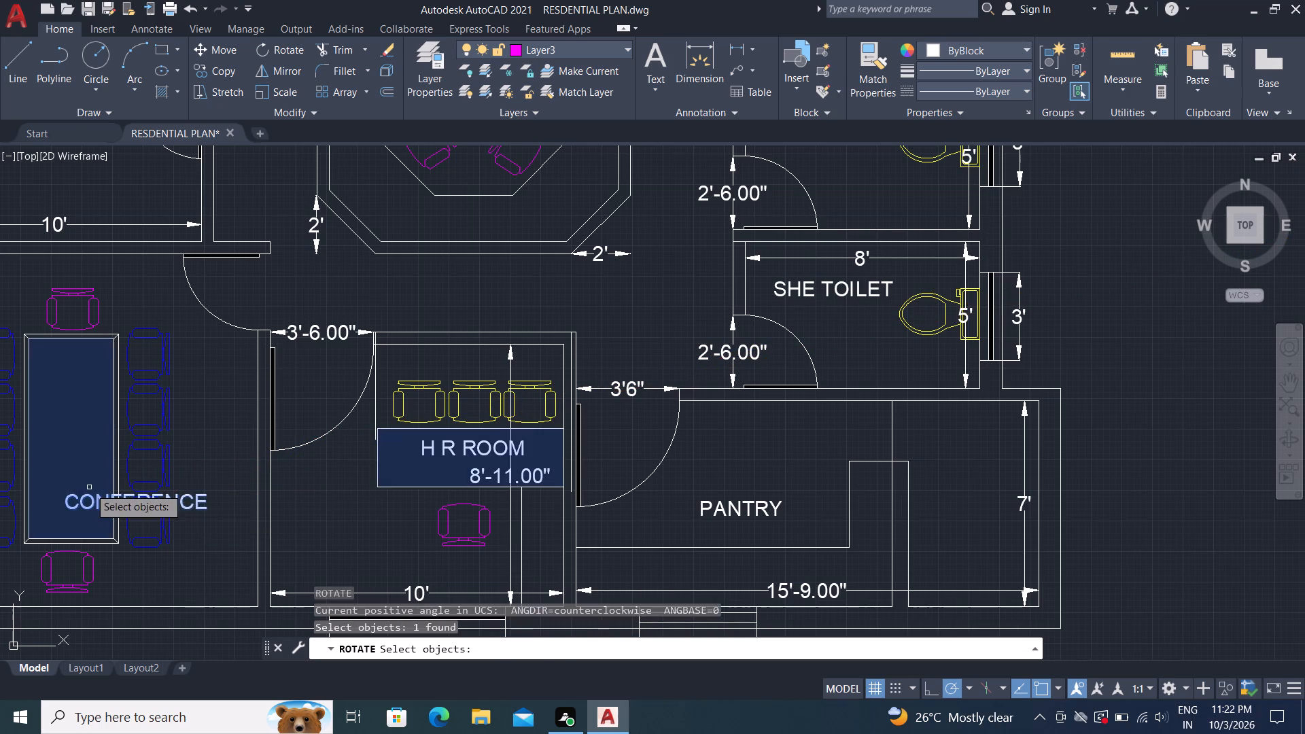
click(89, 487)
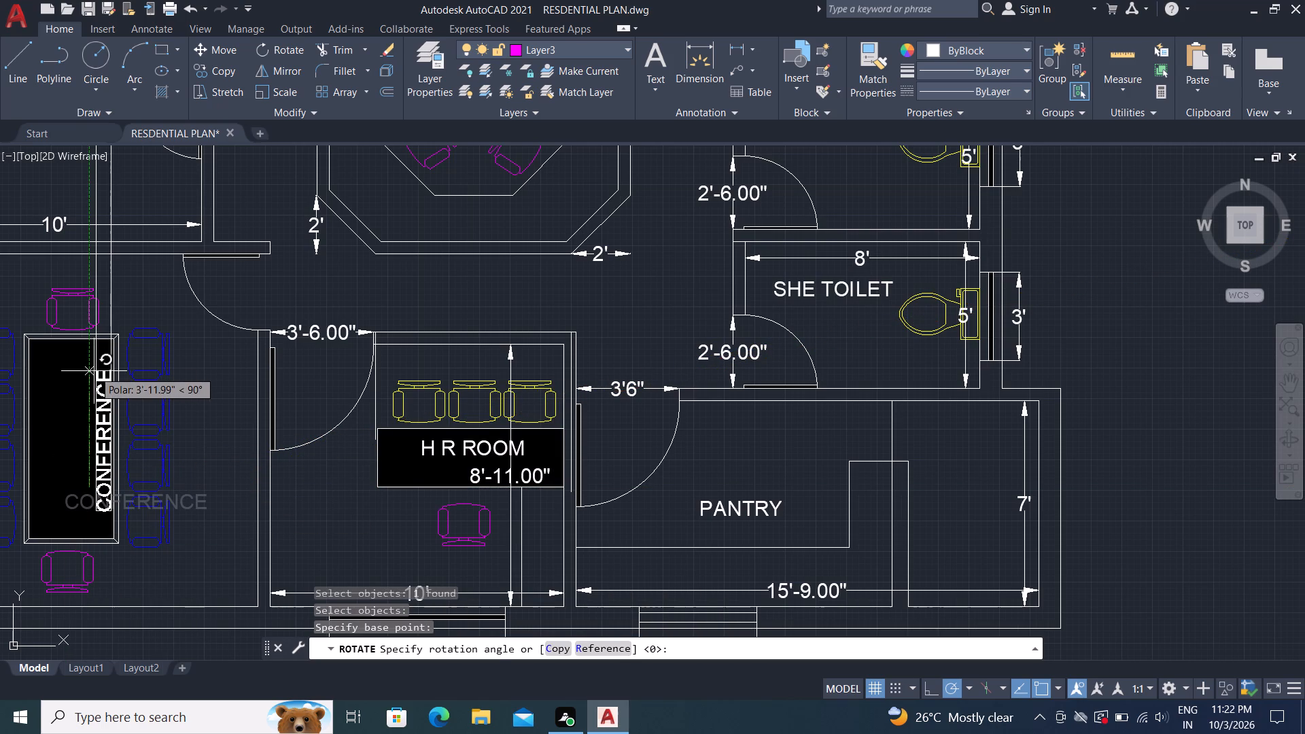
click(94, 371)
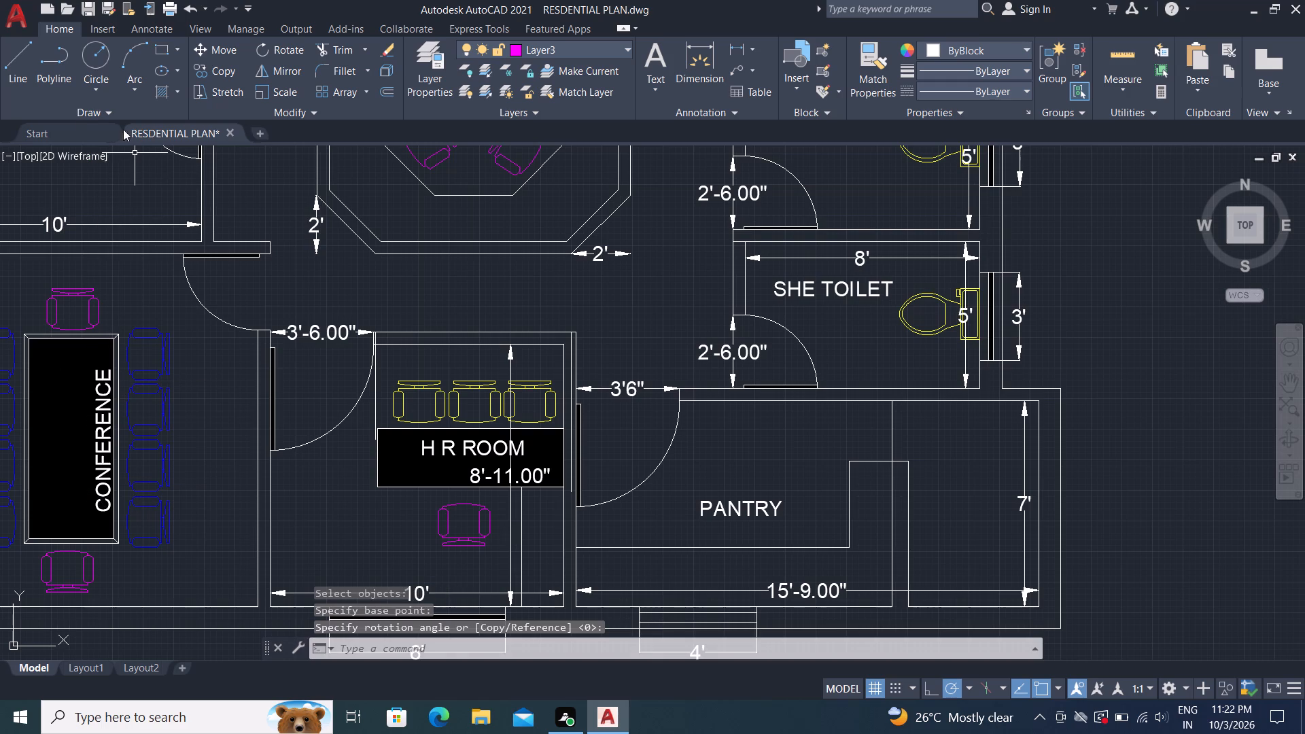
Move the vertical CONFERENCE label about 1 foot sideways to centre it across the black table's width.
click(228, 51)
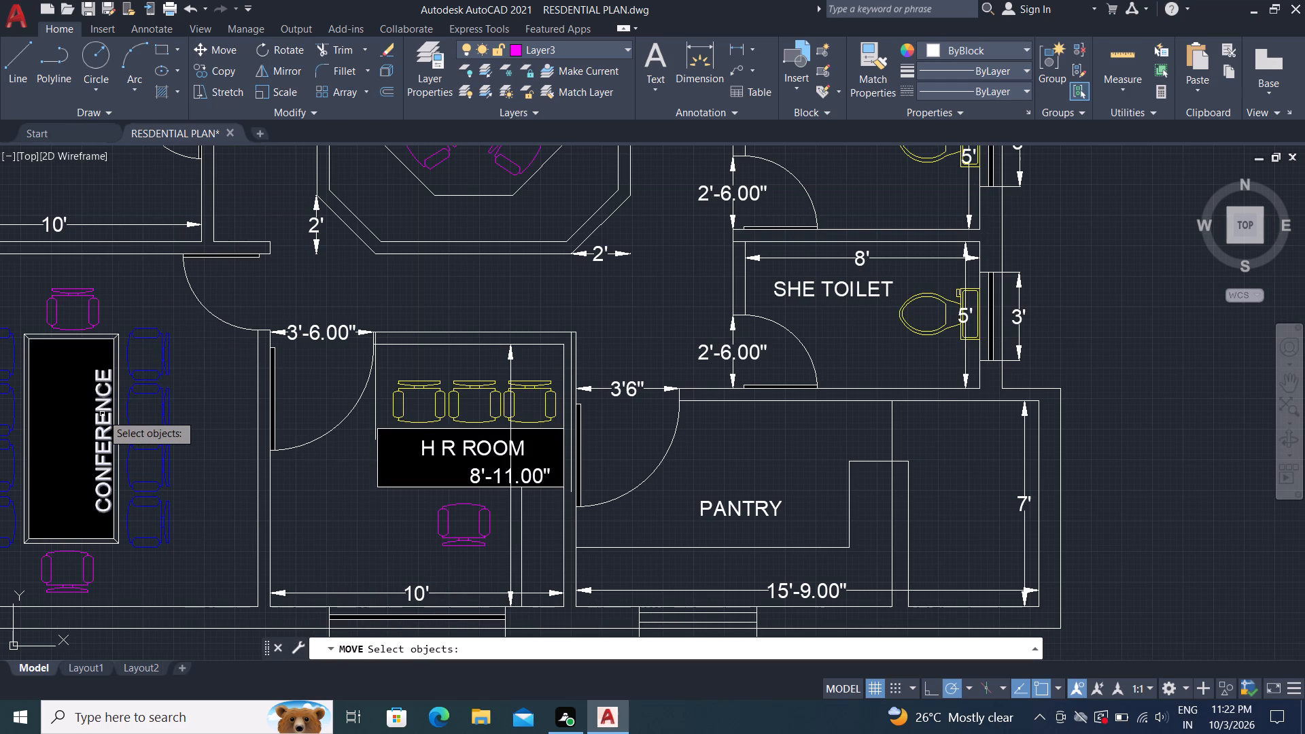
click(103, 415)
right_click(103, 415)
click(103, 415)
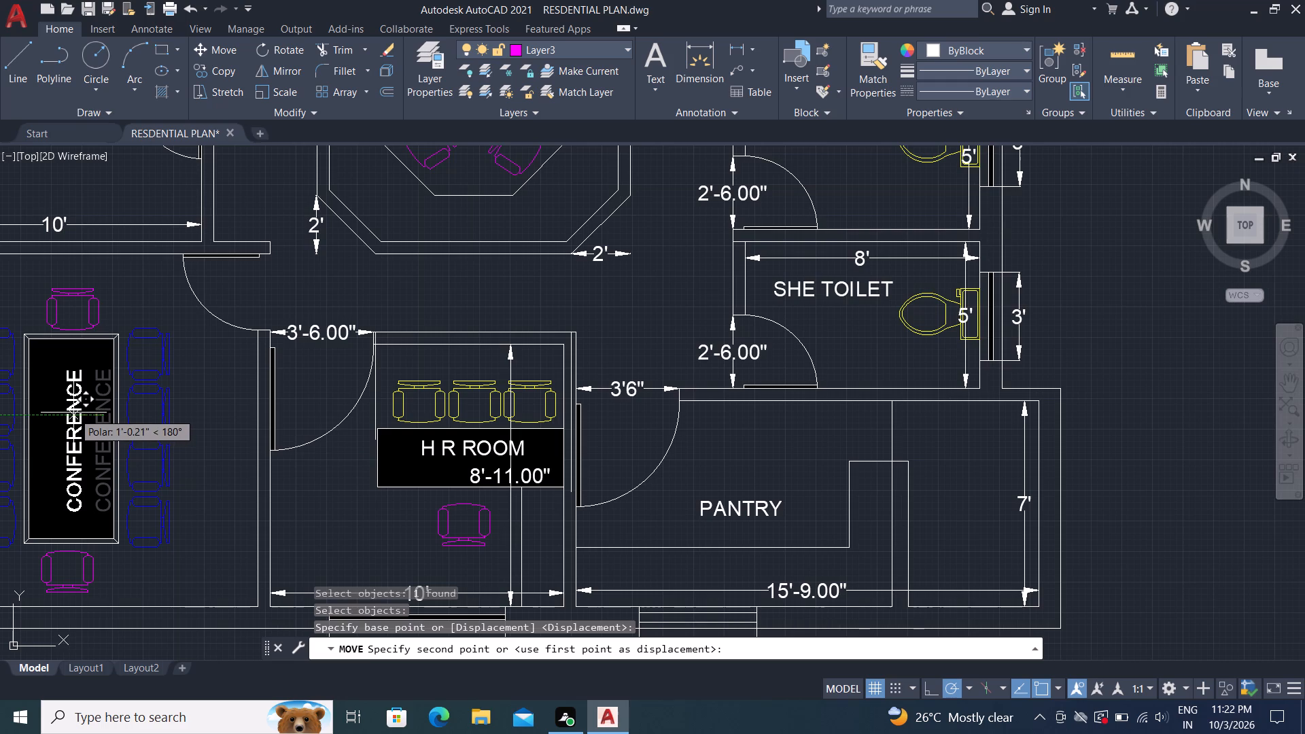
click(73, 413)
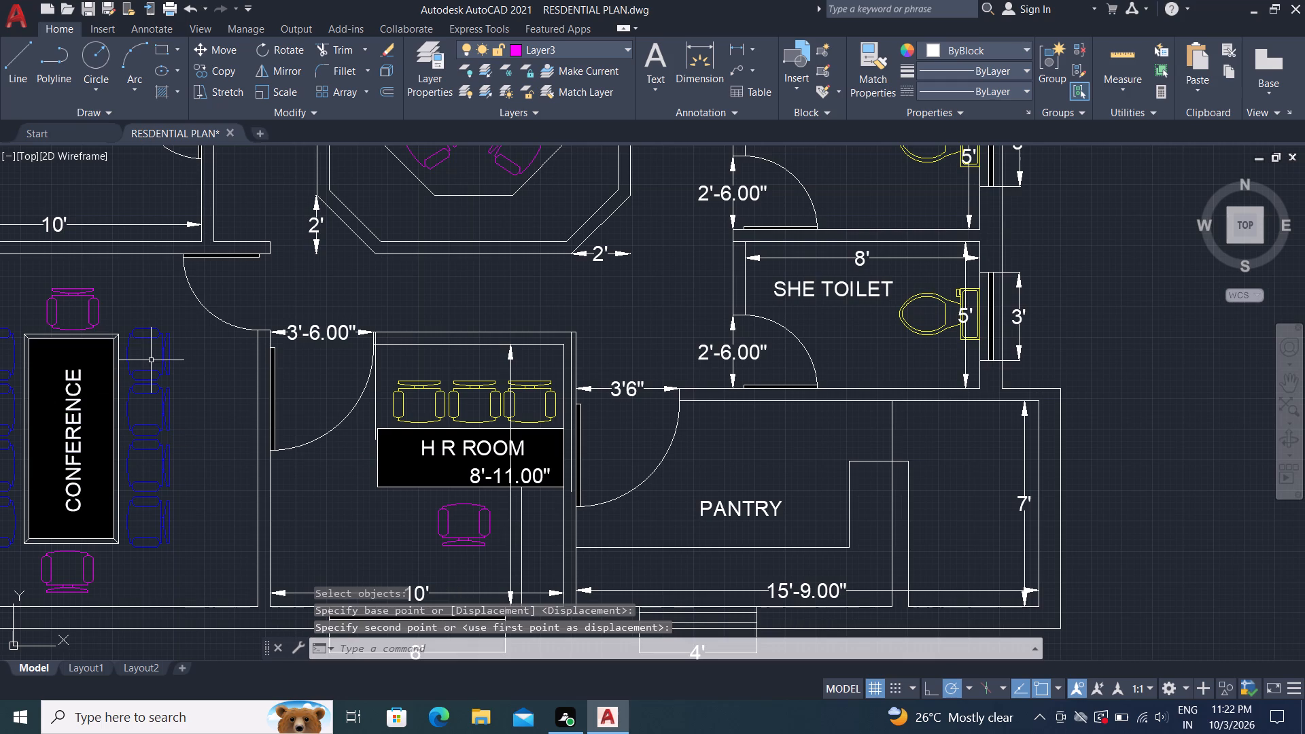
Copy the residential plan's TOILET 5'6"X6'4.5" label into the empty space between the two plans, about 52 feet away.
scroll(163, 373, down, 1)
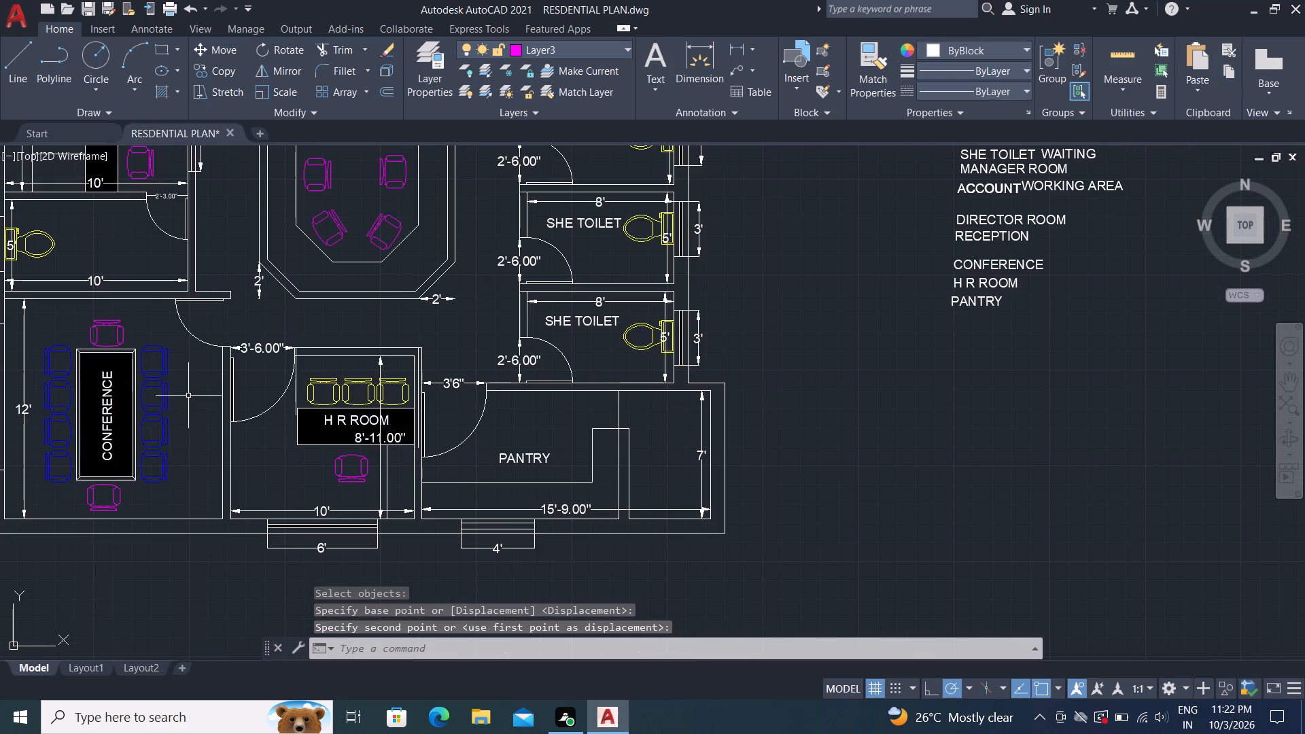
scroll(192, 402, down, 1)
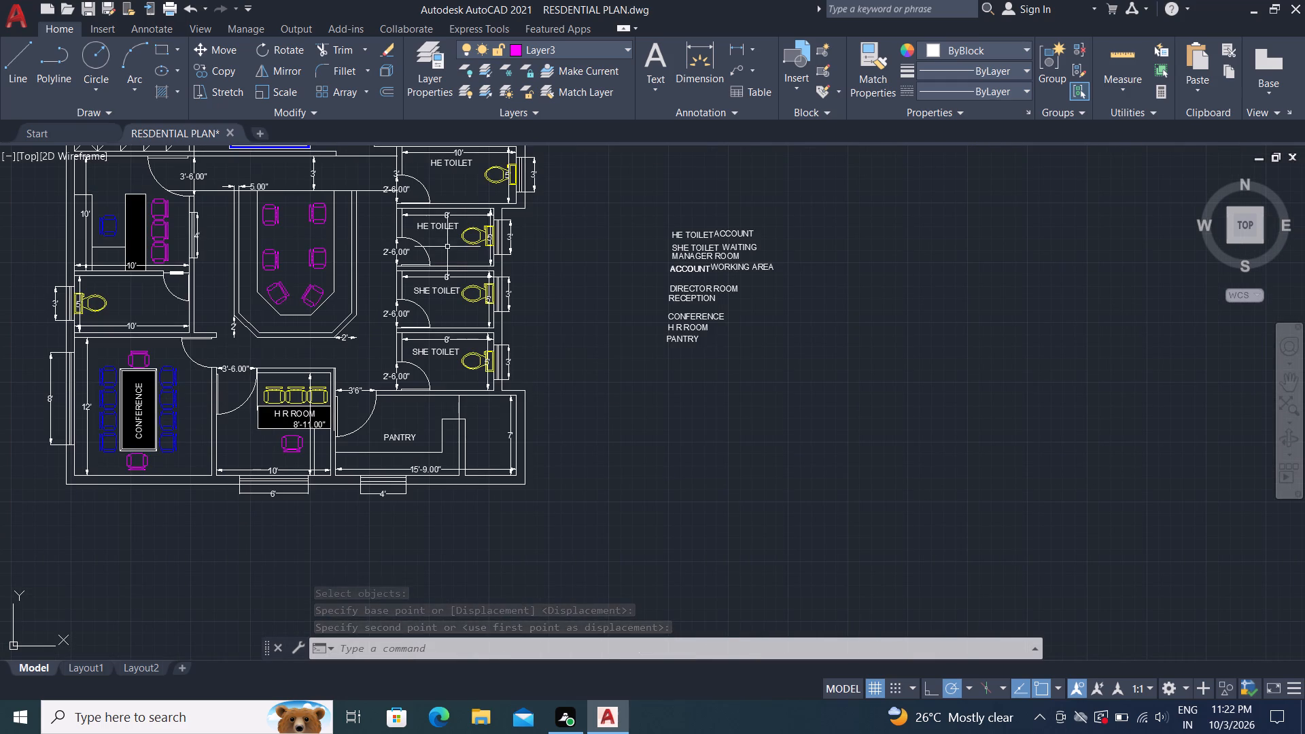
scroll(709, 307, up, 2)
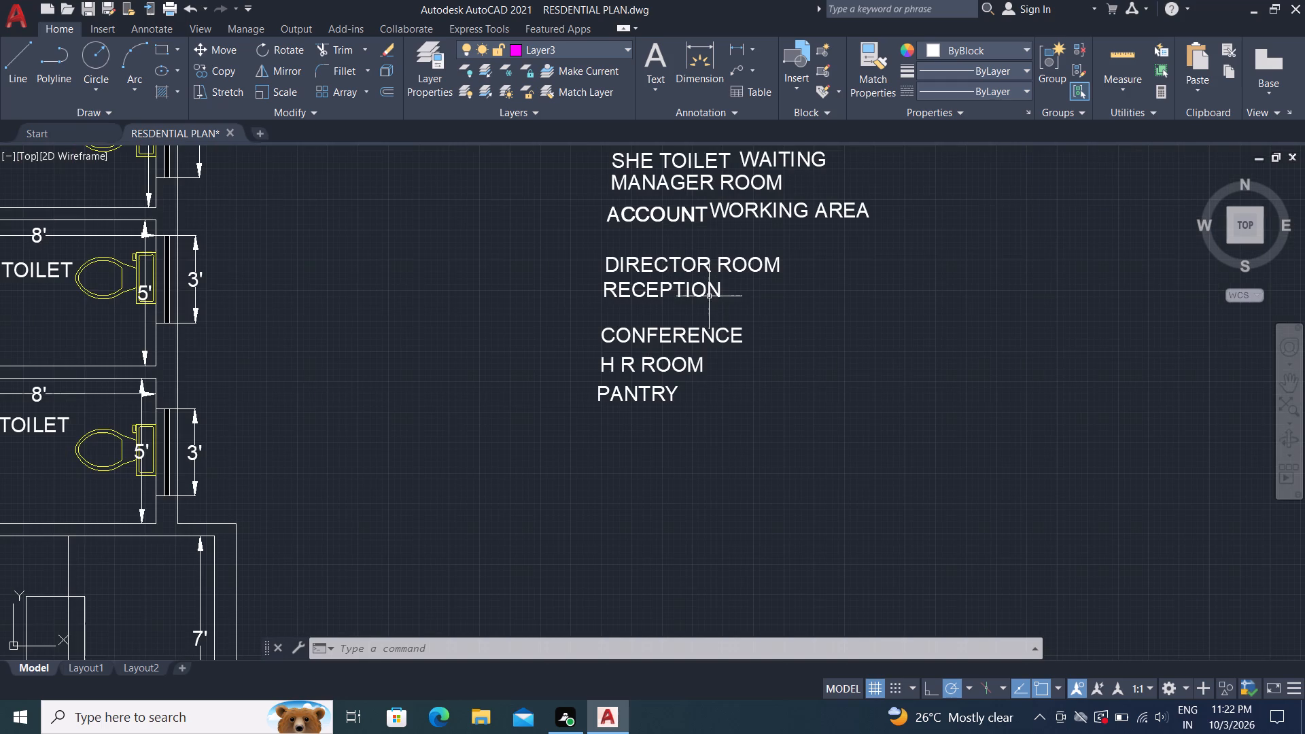
scroll(710, 325, down, 4)
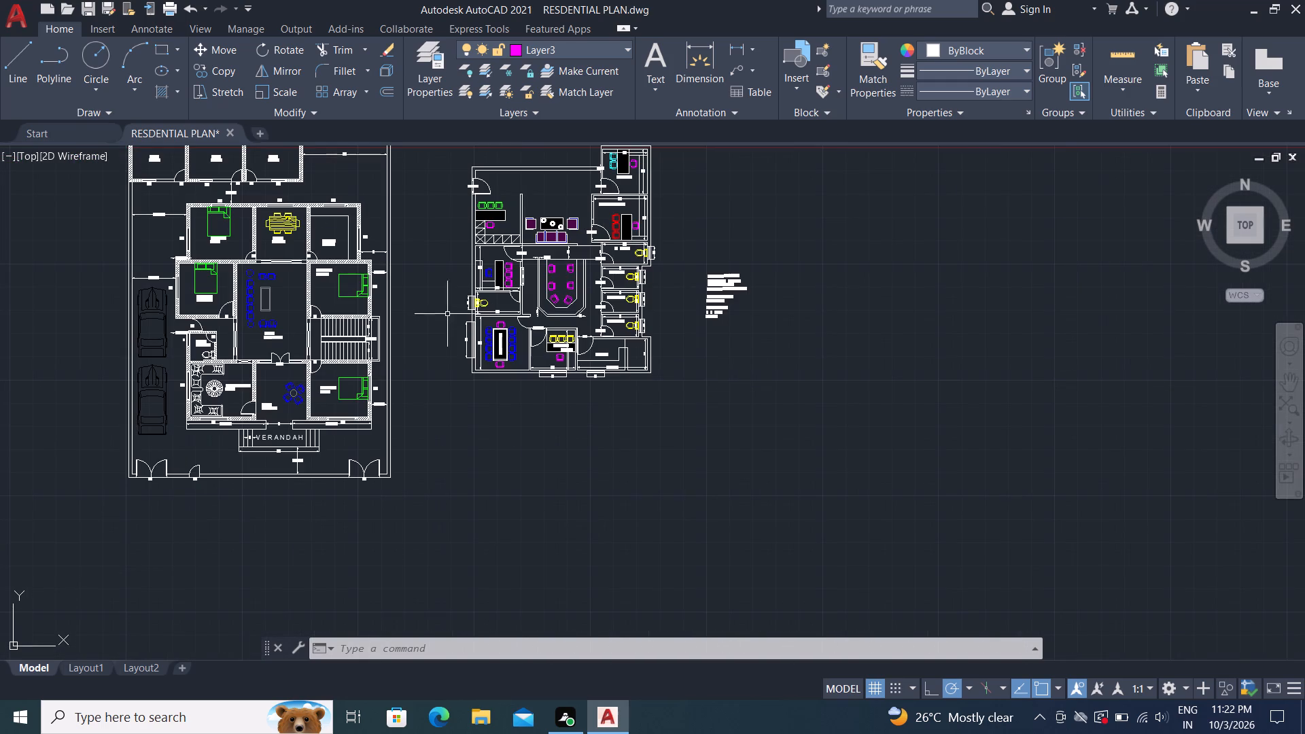
scroll(194, 320, up, 3)
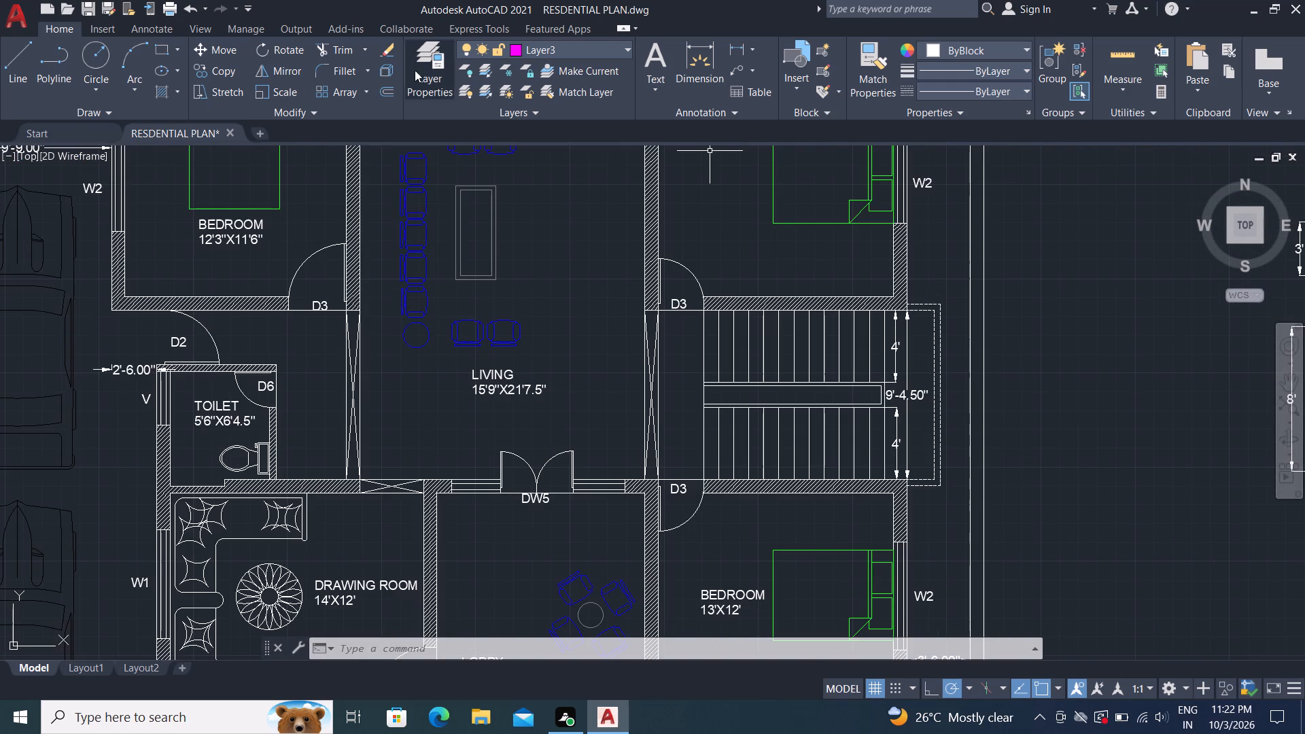
click(209, 65)
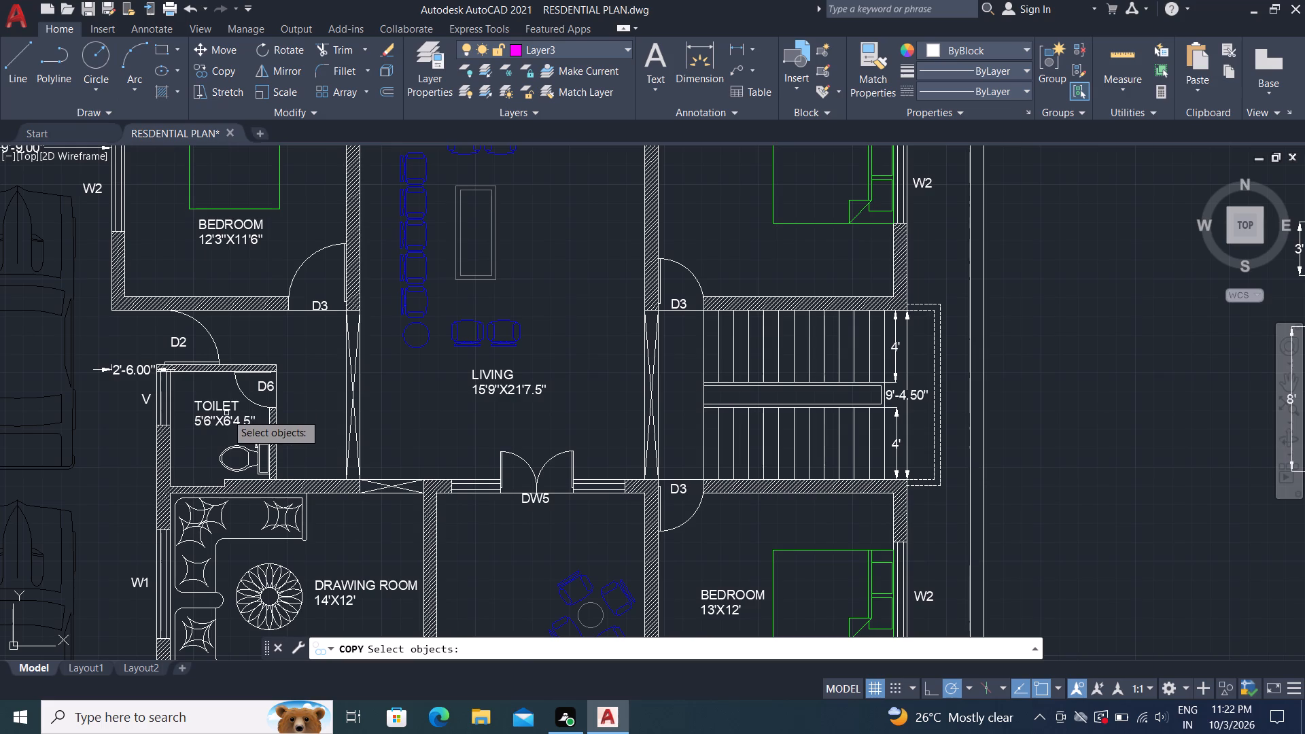
click(226, 413)
right_click(224, 405)
click(224, 405)
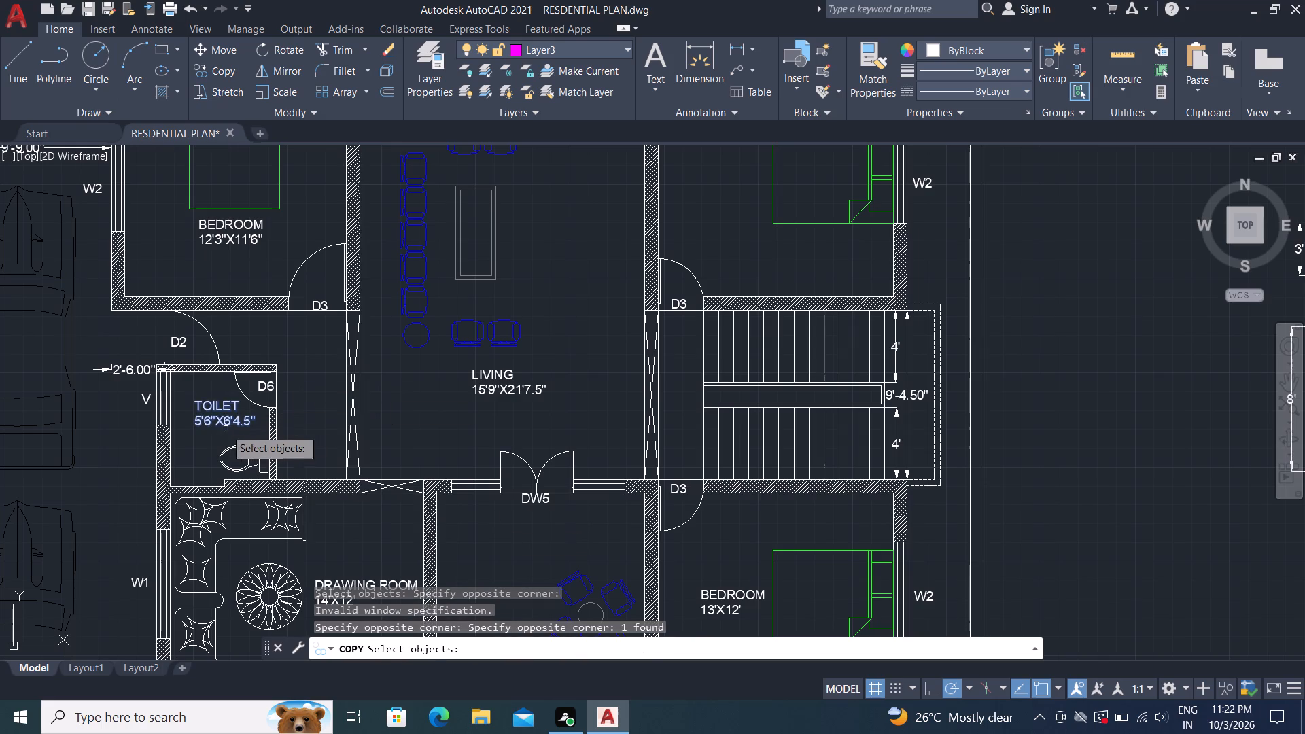
right_click(221, 430)
click(232, 412)
scroll(162, 419, down, 1)
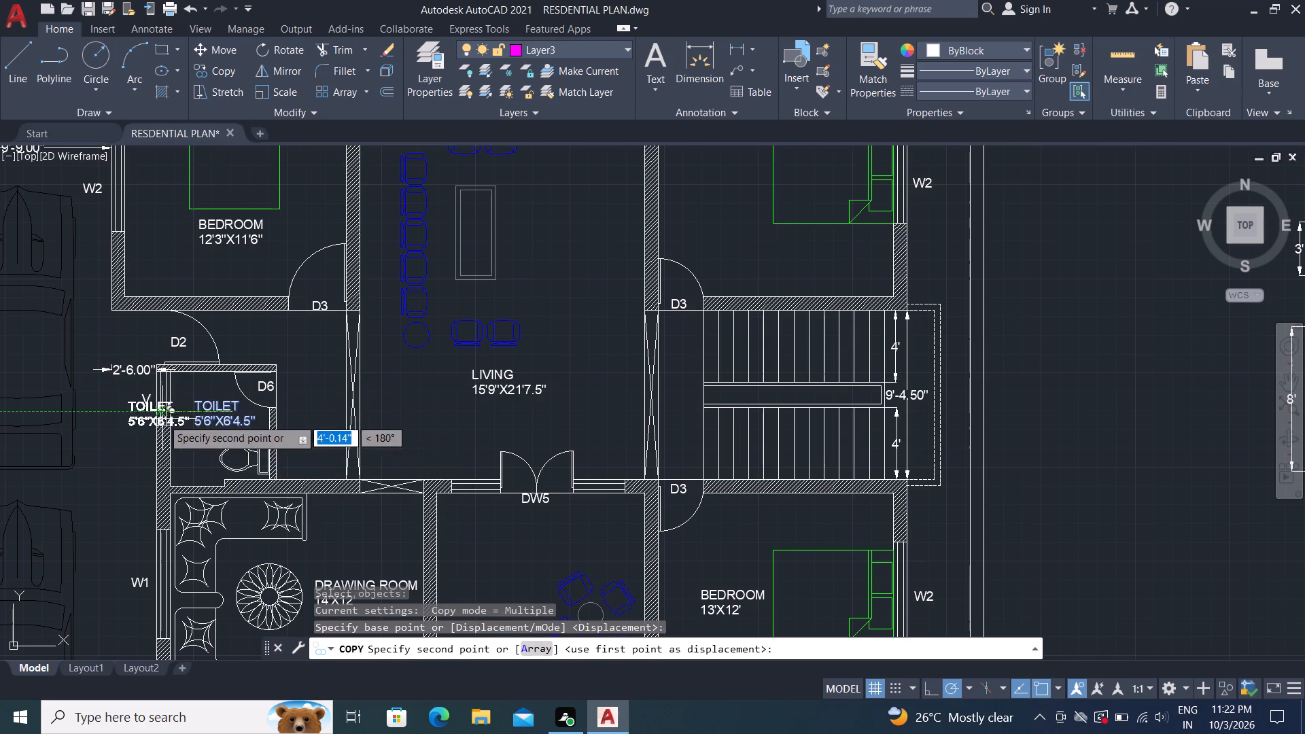
scroll(162, 419, down, 1)
scroll(549, 396, up, 3)
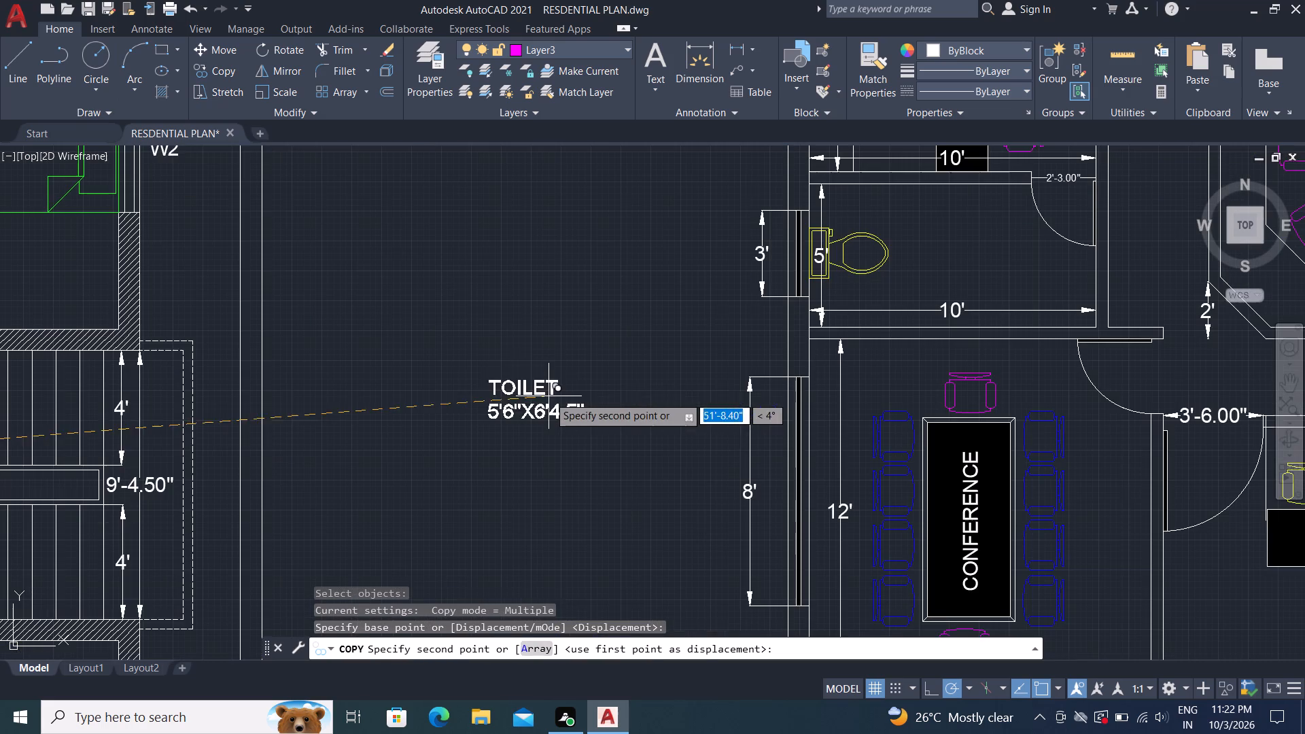
click(555, 383)
key(Escape)
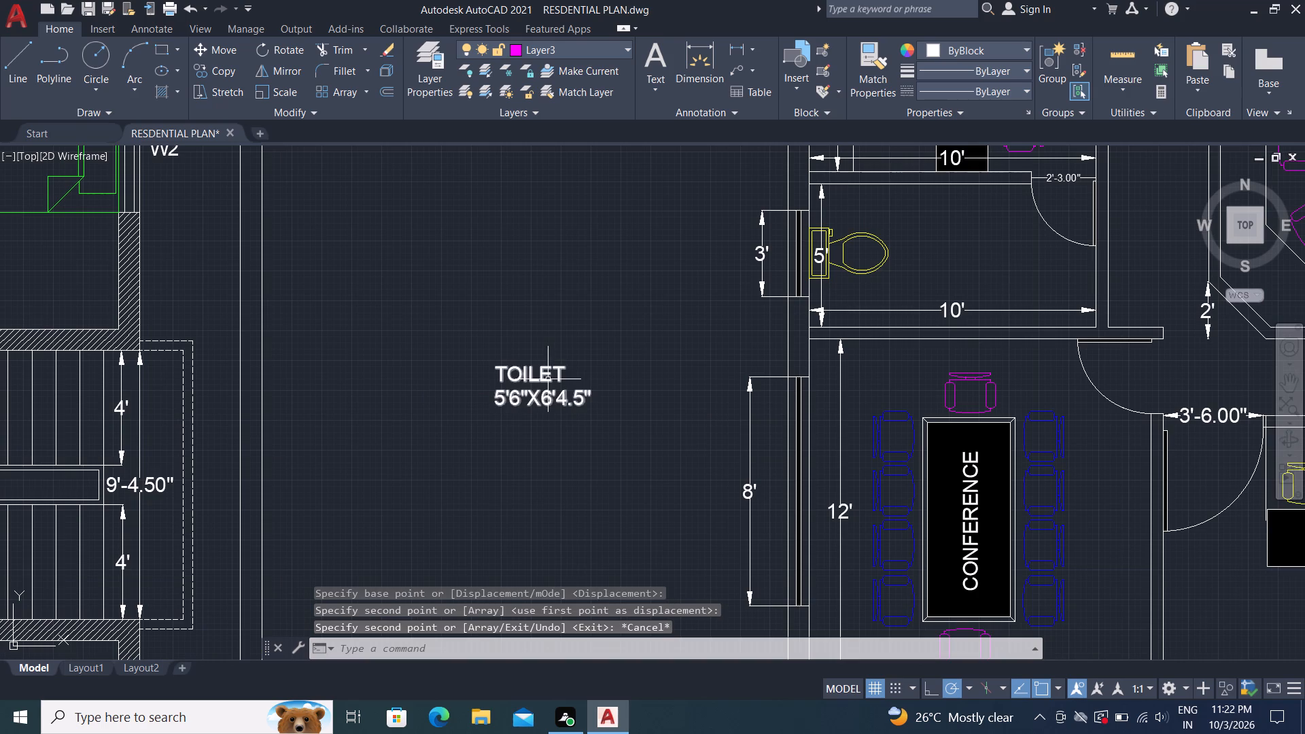
Delete the size line from the copied toilet label so its text is only TOILET.
double_click(545, 372)
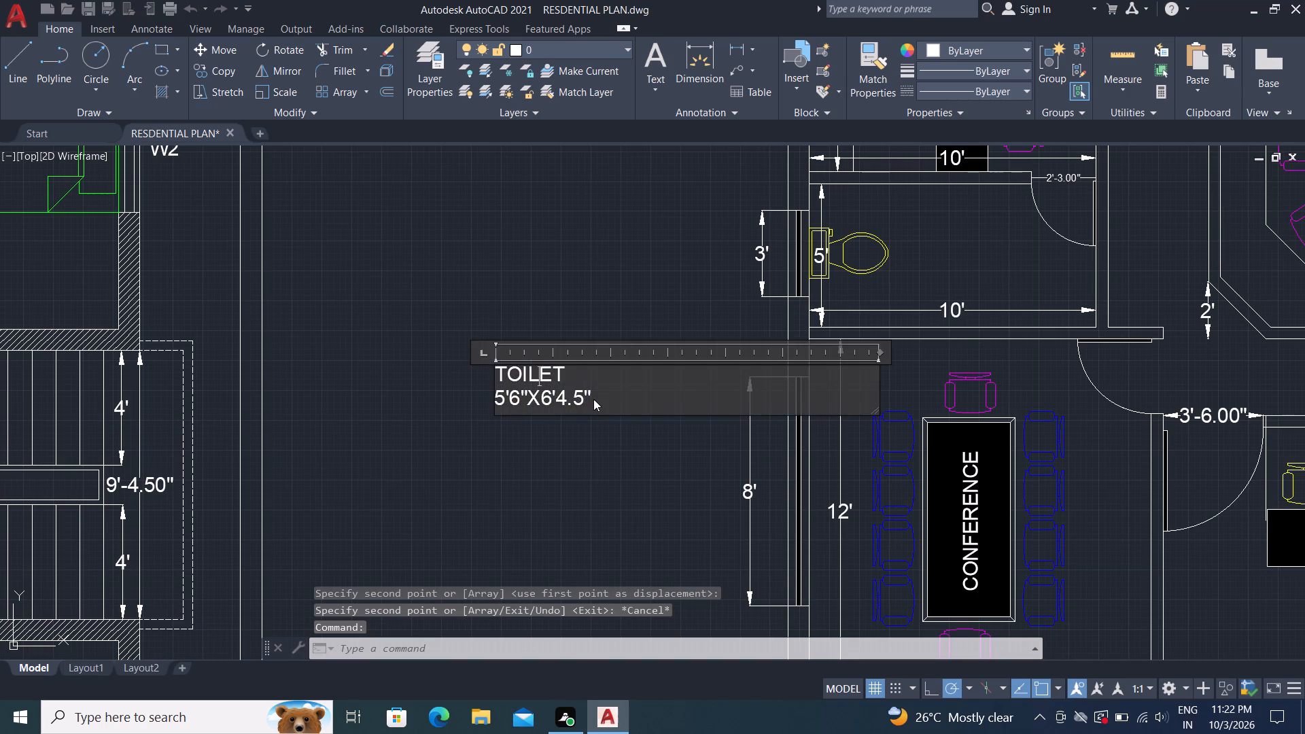
click(604, 400)
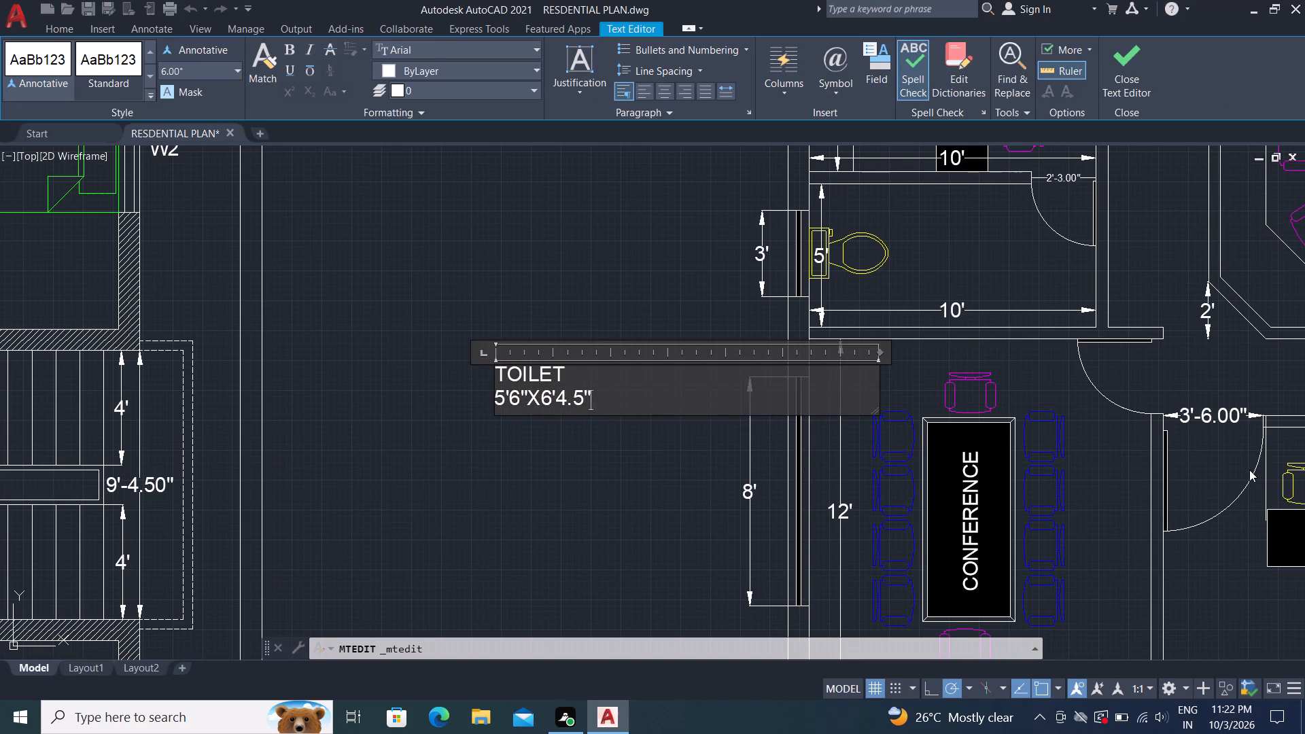
key(BackSpace)
key(BackSpace)
key(BackSpace)
key(BackSpace)
key(BackSpace)
key(BackSpace)
key(BackSpace)
key(BackSpace)
key(BackSpace)
key(BackSpace)
key(BackSpace)
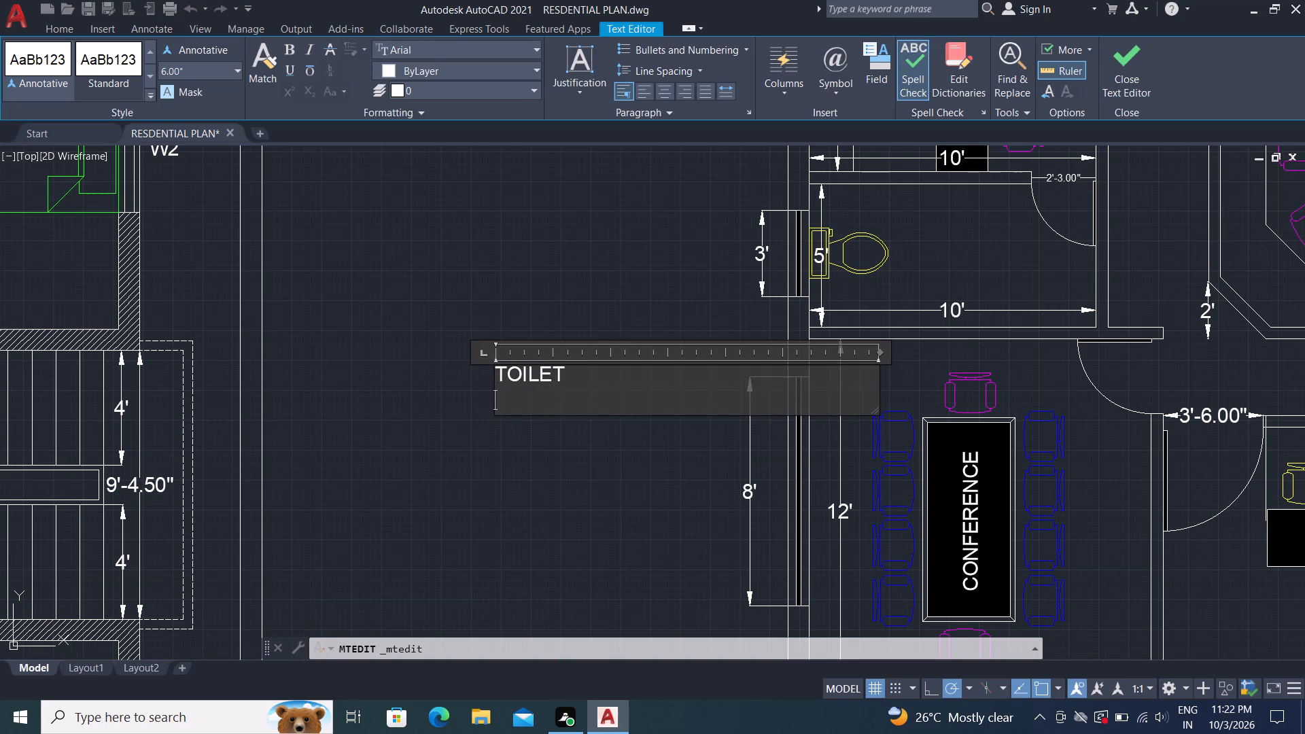
click(667, 445)
Copy the TOILET label into the 10' by 5' toilet above the conference room, about 14 feet from the edited label.
text(CO)
key(space)
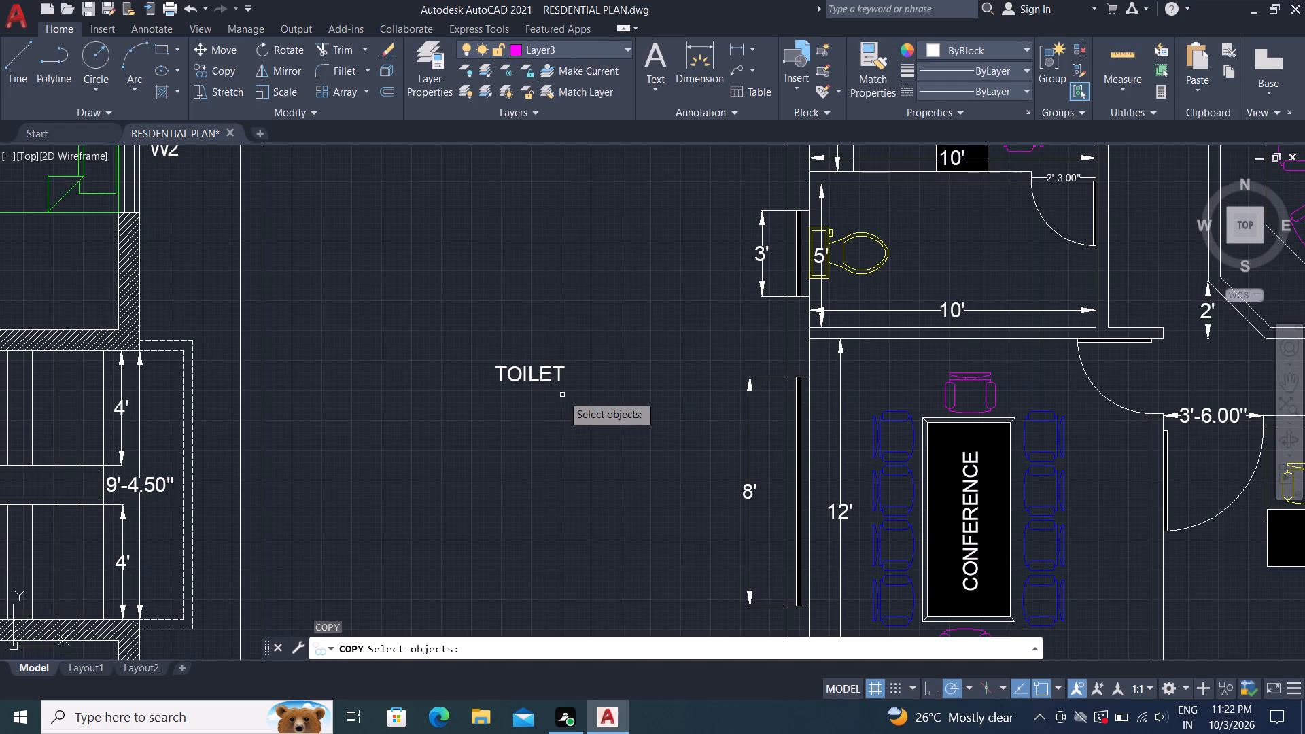
click(552, 372)
right_click(548, 368)
click(548, 368)
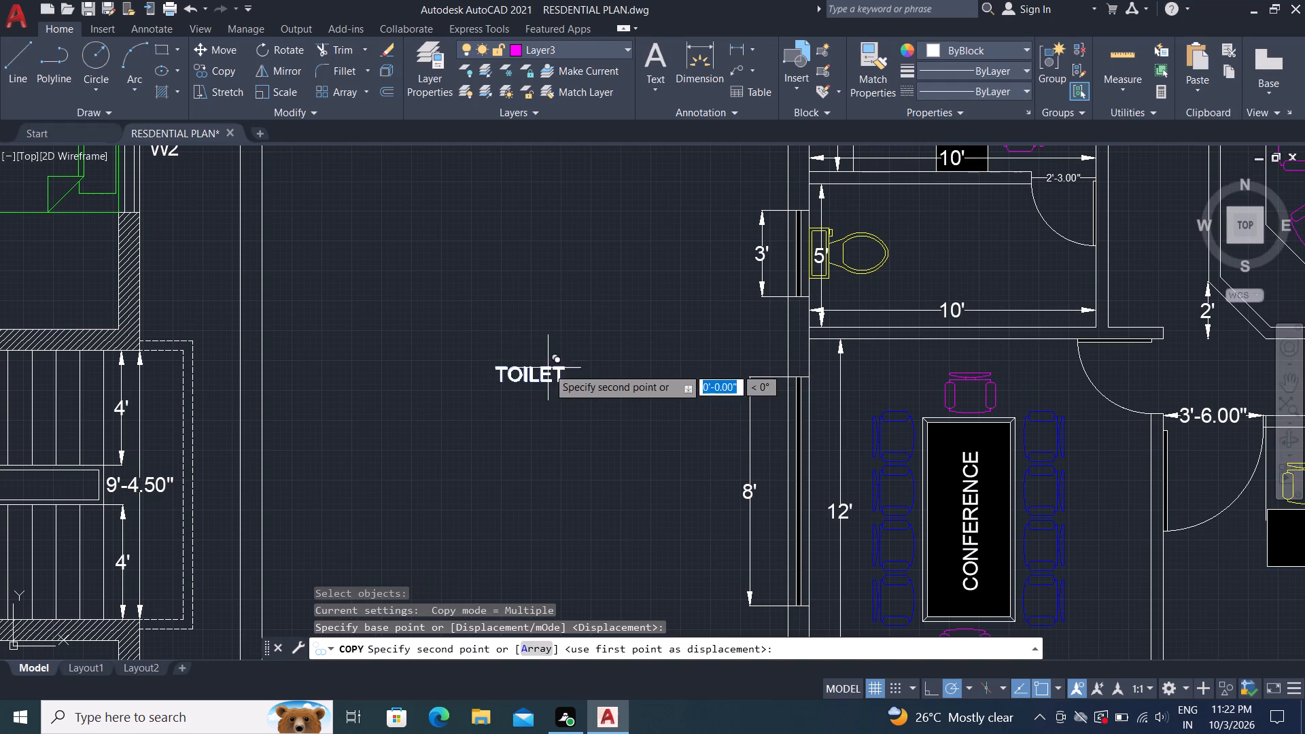
scroll(582, 364, down, 2)
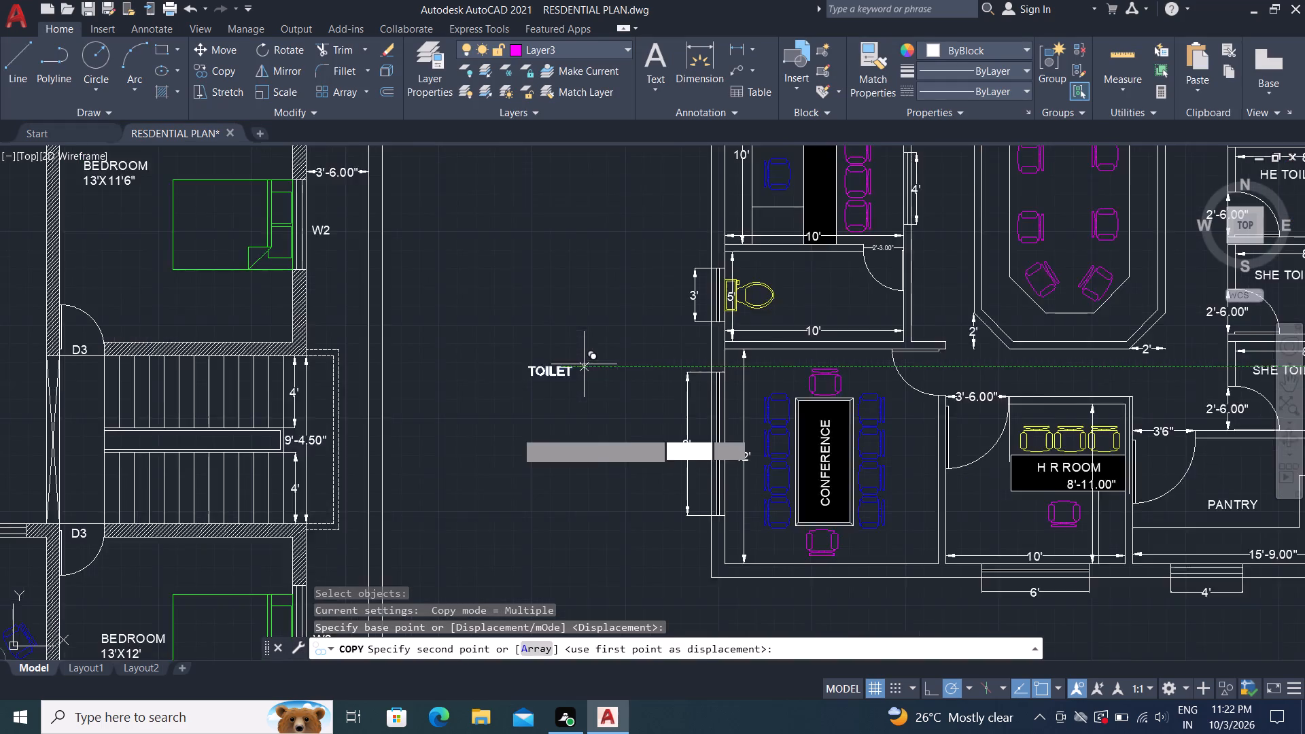
scroll(729, 320, up, 2)
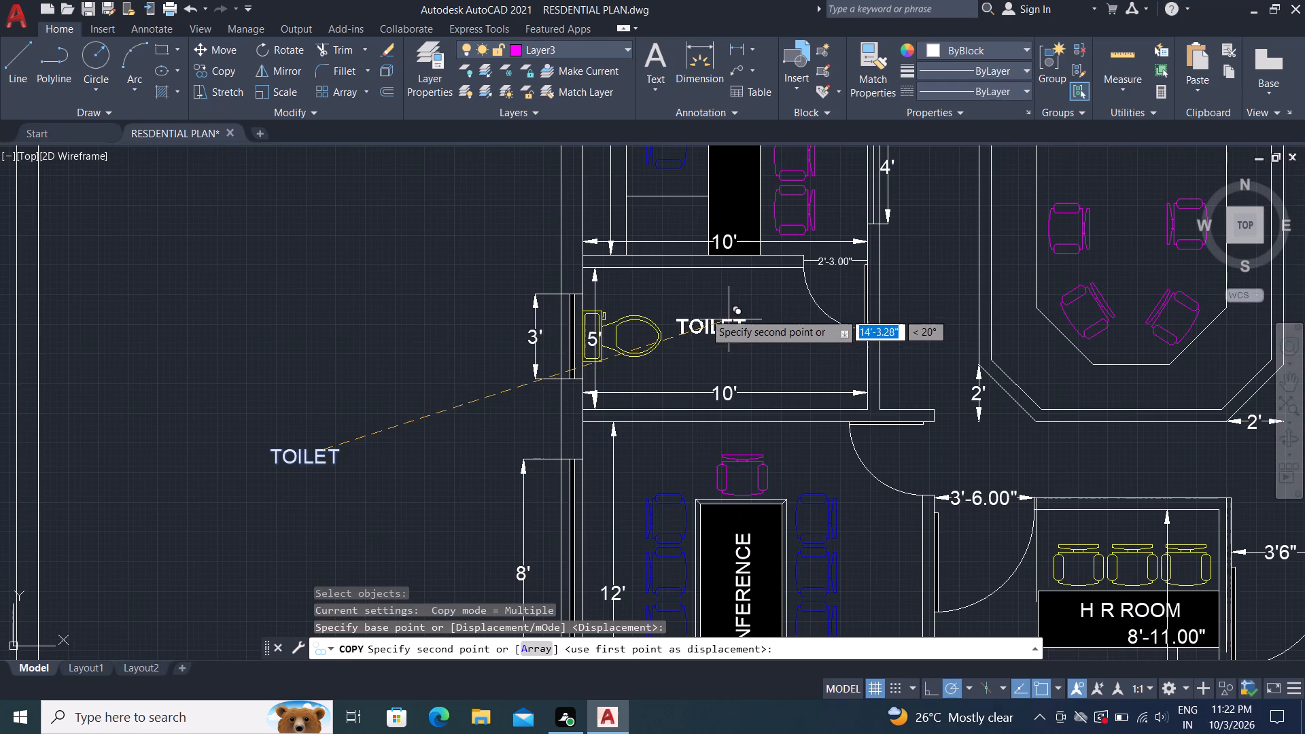
click(680, 288)
key(Escape)
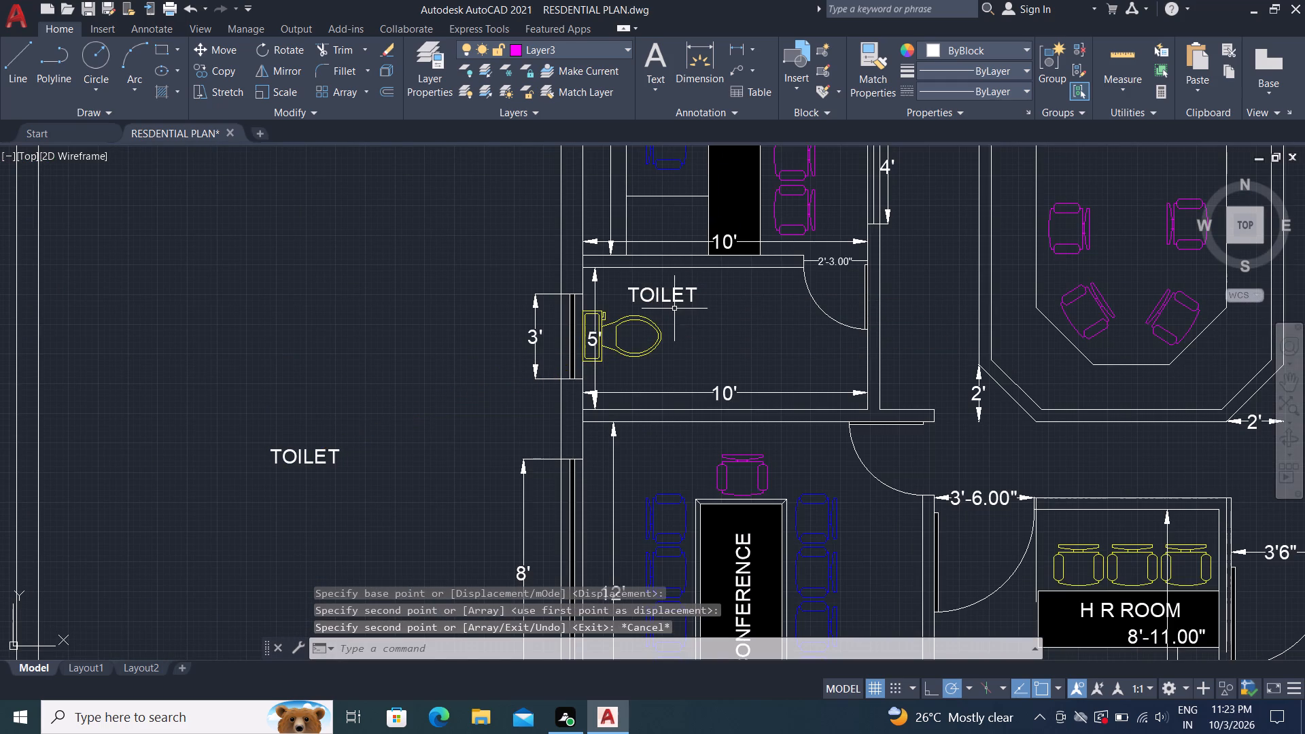
Copy the DIRECTOR ROOM label twice, about 46 feet away: once over the wall above the TOILET room, once over the black desk's edge.
scroll(704, 353, down, 2)
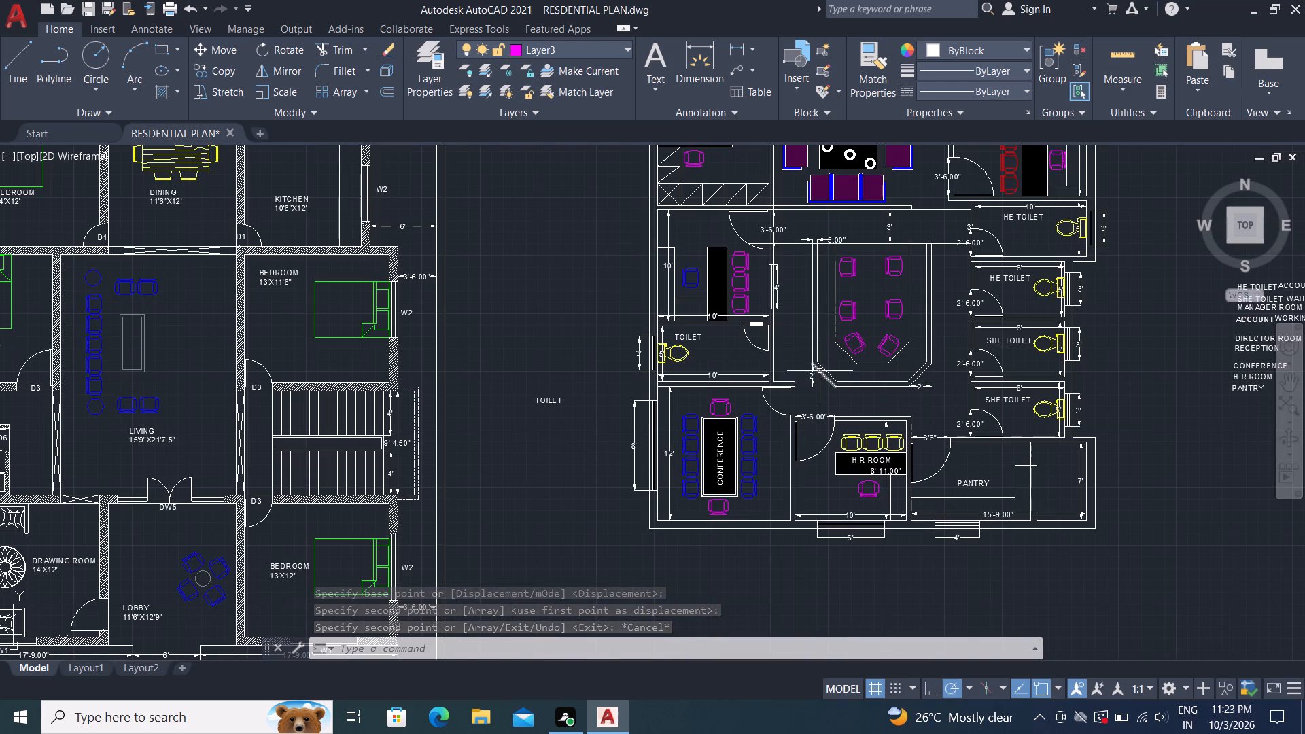
middle_drag(1190, 358, 1075, 400)
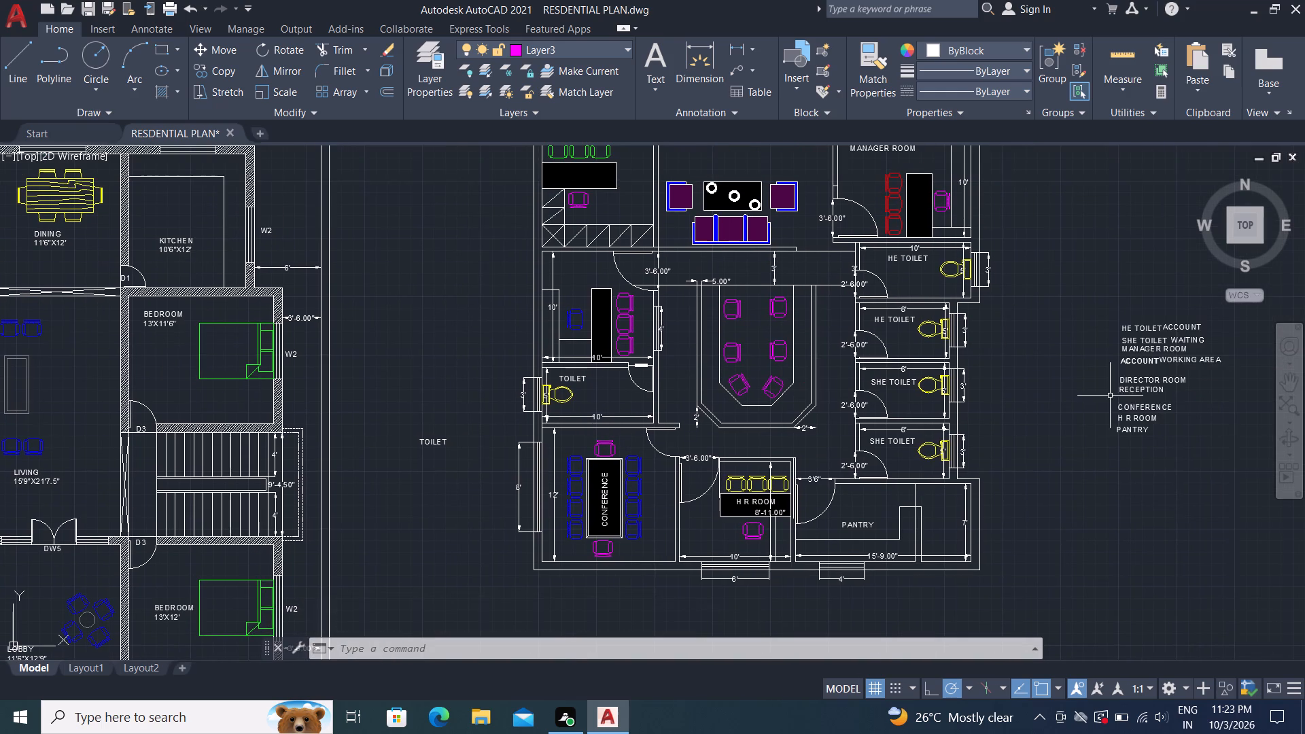
scroll(1123, 379, up, 1)
key(space)
click(1129, 379)
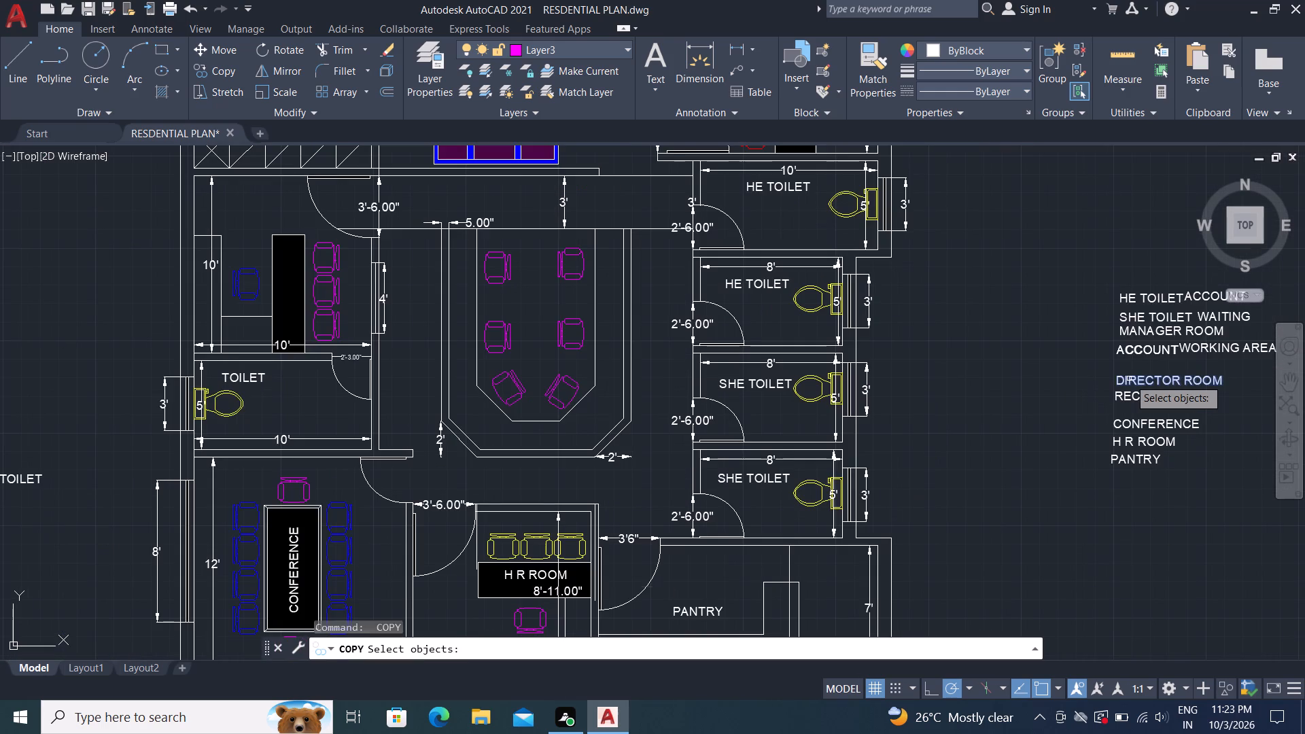
right_click(1129, 379)
click(1129, 379)
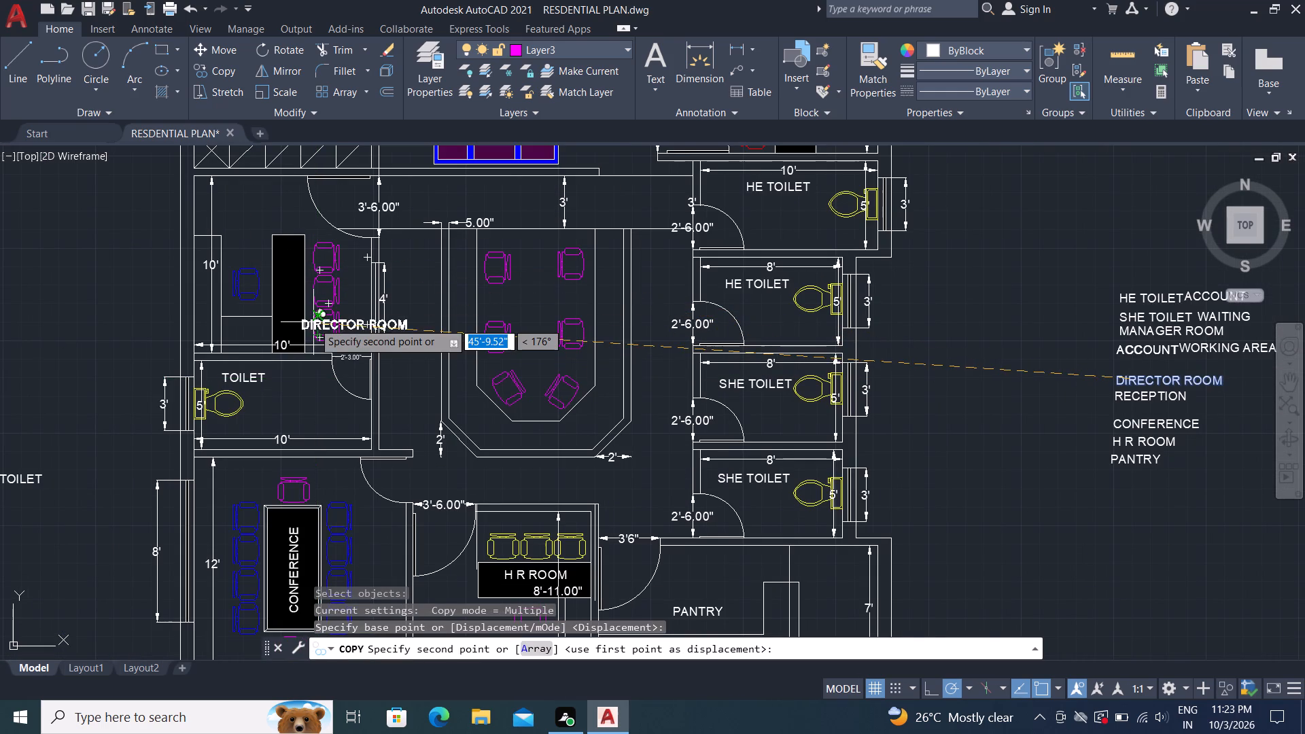
scroll(313, 322, up, 2)
click(278, 315)
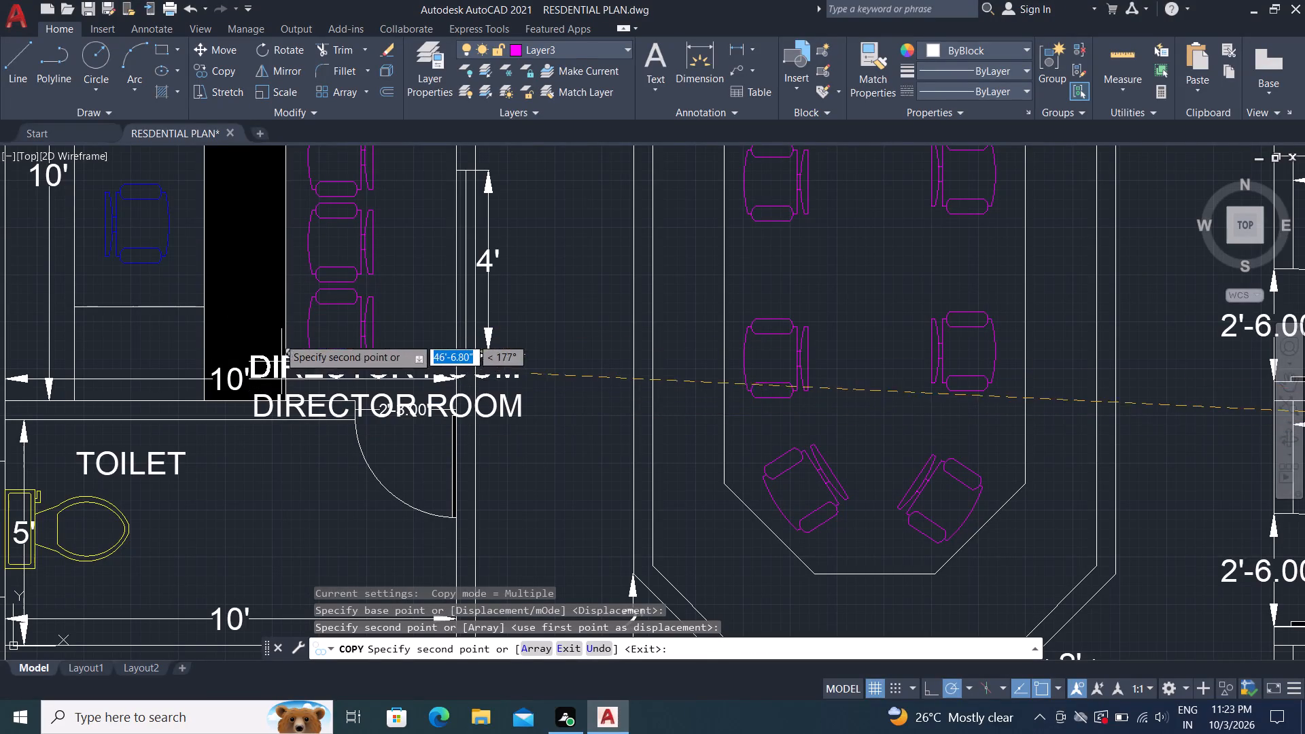
click(255, 304)
key(Escape)
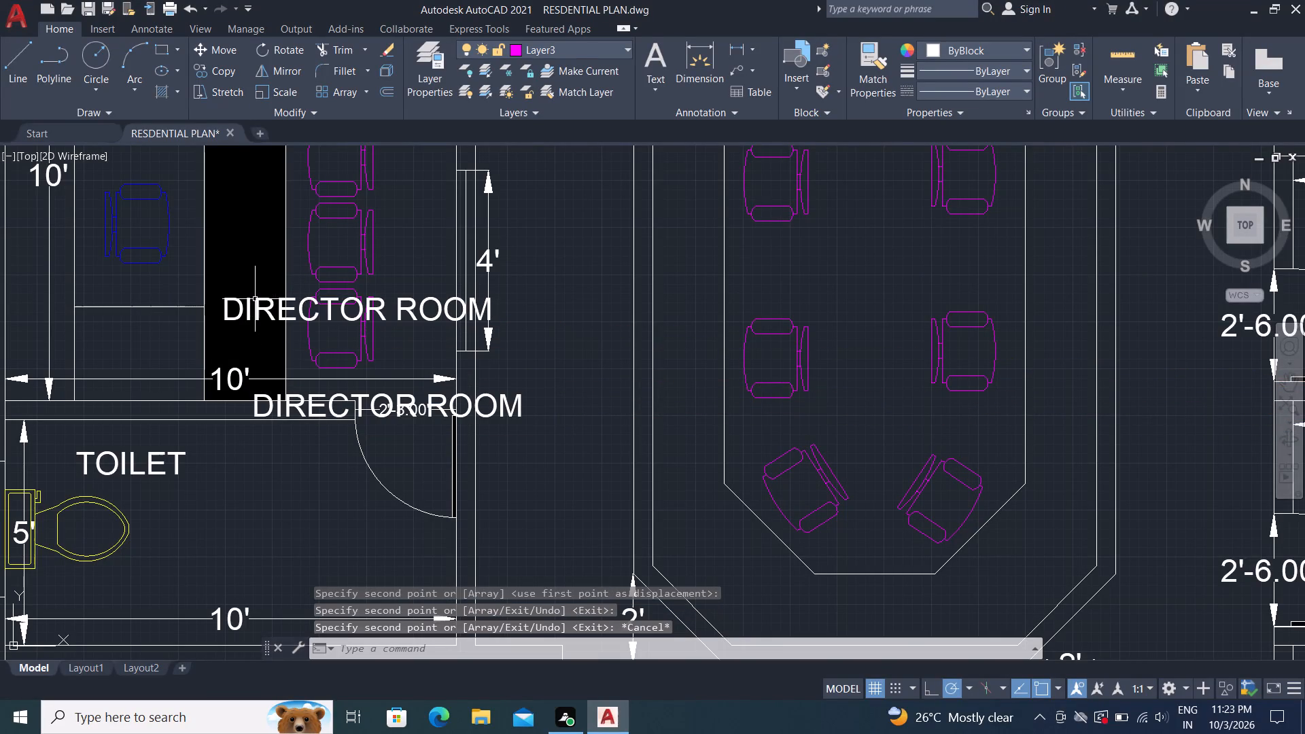
key(Escape)
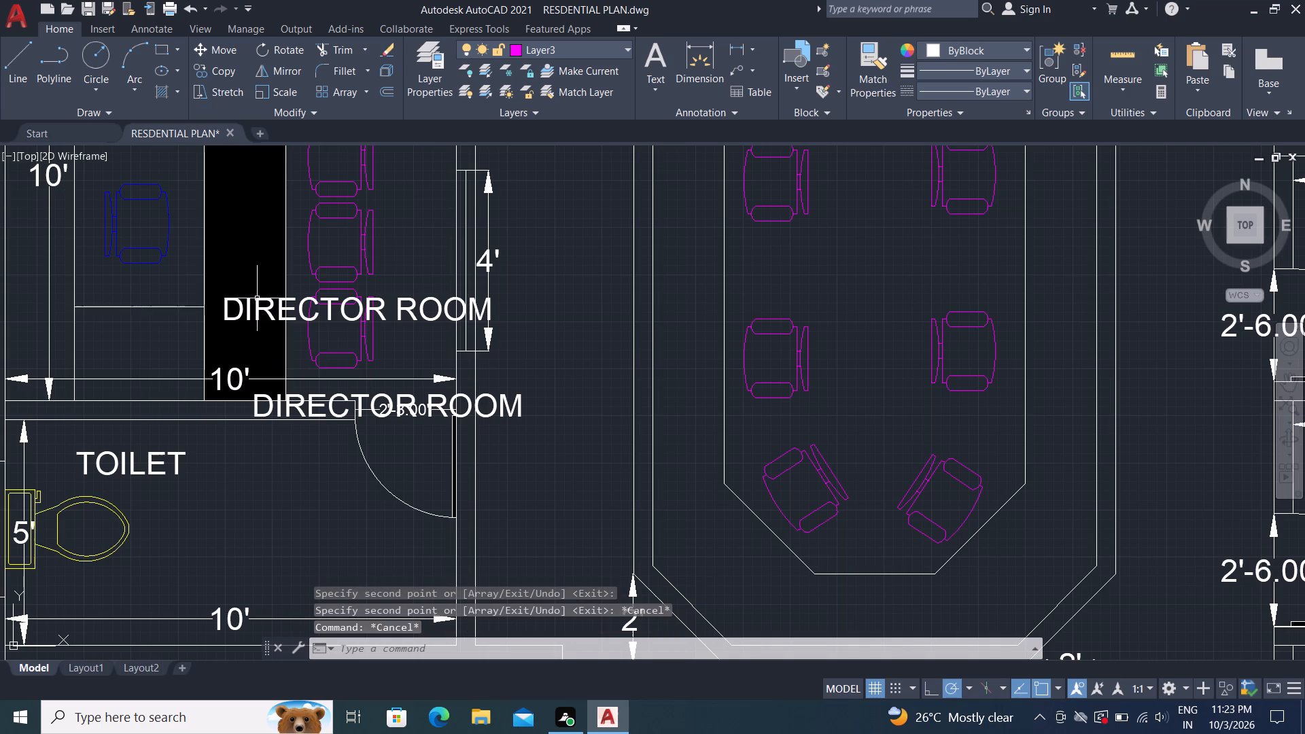
Rotate the DIRECTOR ROOM label that crosses the black desk by 90° so it runs vertically along the desk.
text(RO)
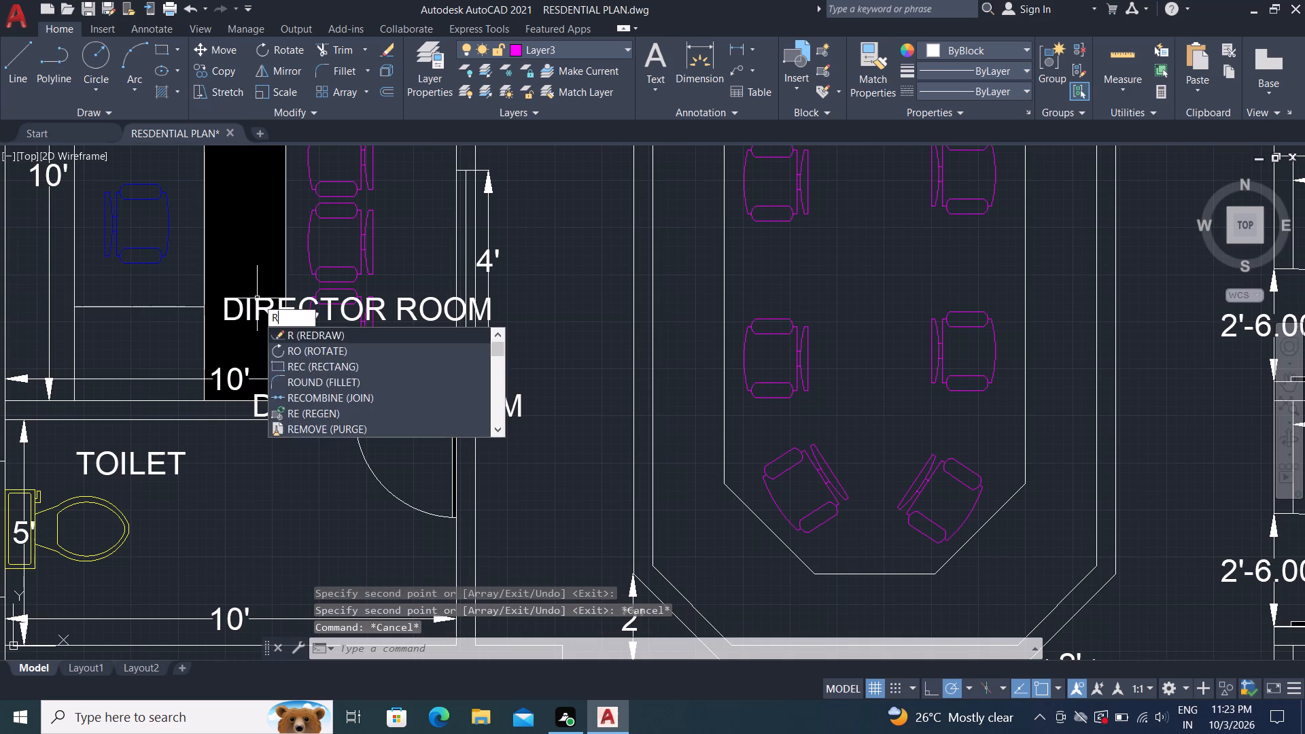
key(space)
click(257, 298)
right_click(254, 298)
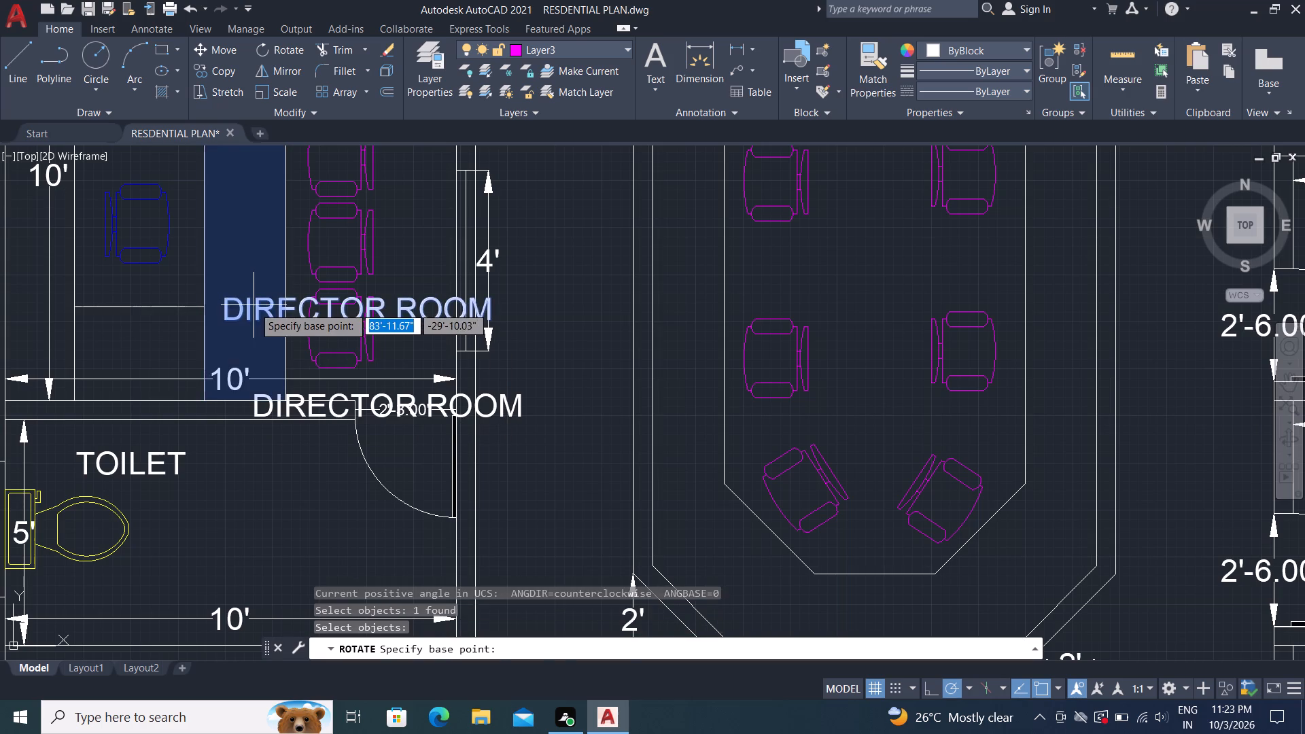
click(254, 307)
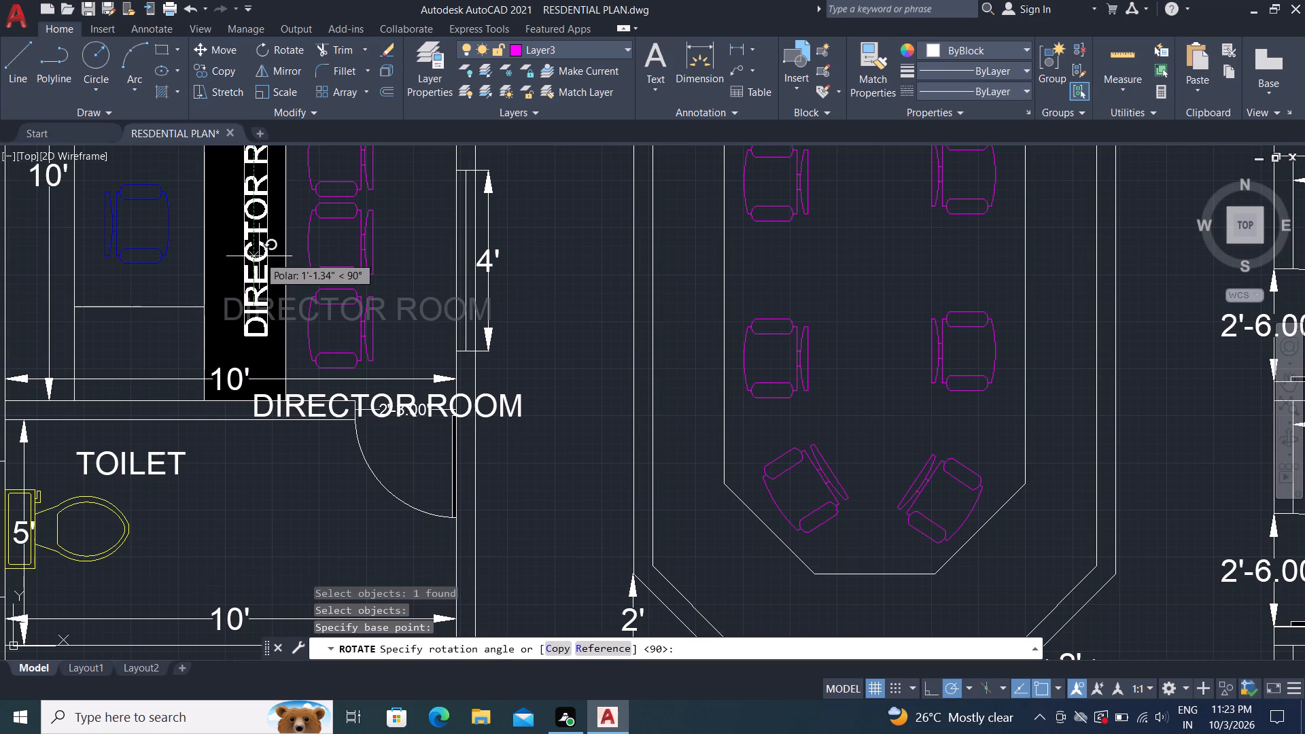
click(259, 256)
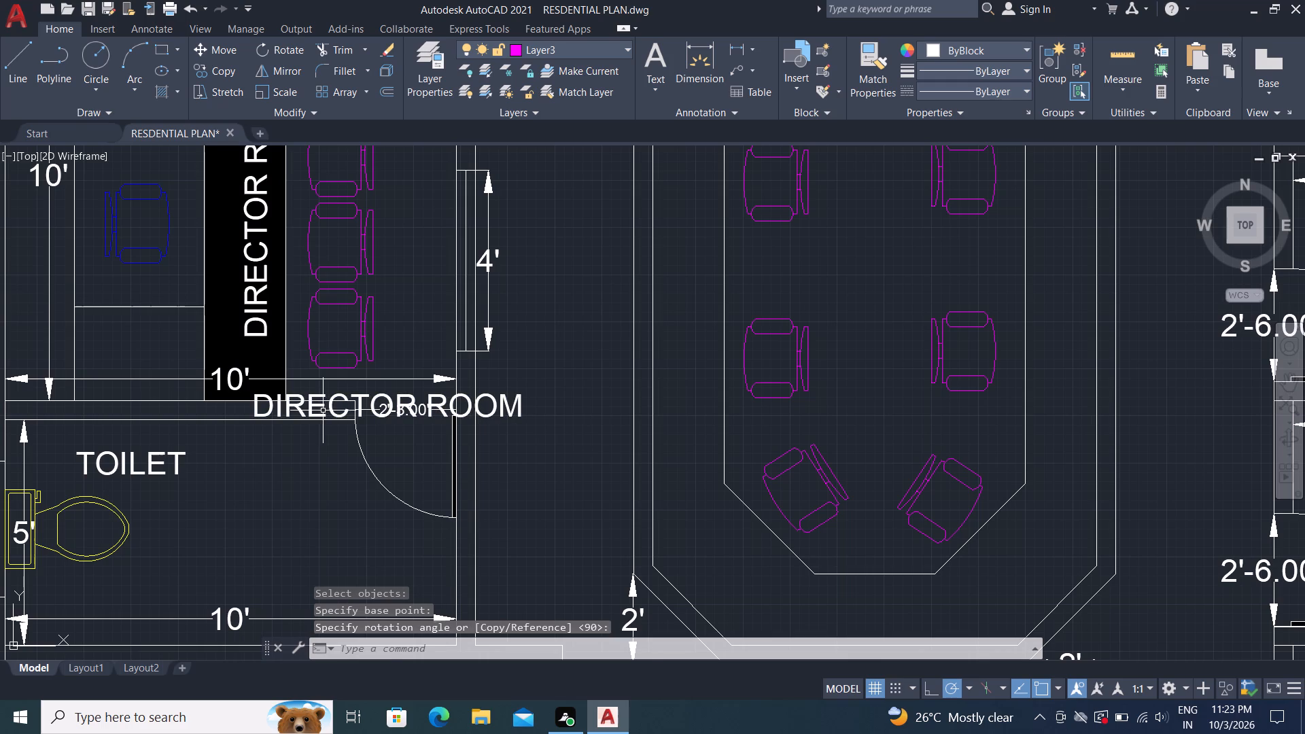
Delete the extra horizontal DIRECTOR ROOM label lying over the wall above the TOILET room.
click(323, 410)
key(Escape)
click(316, 413)
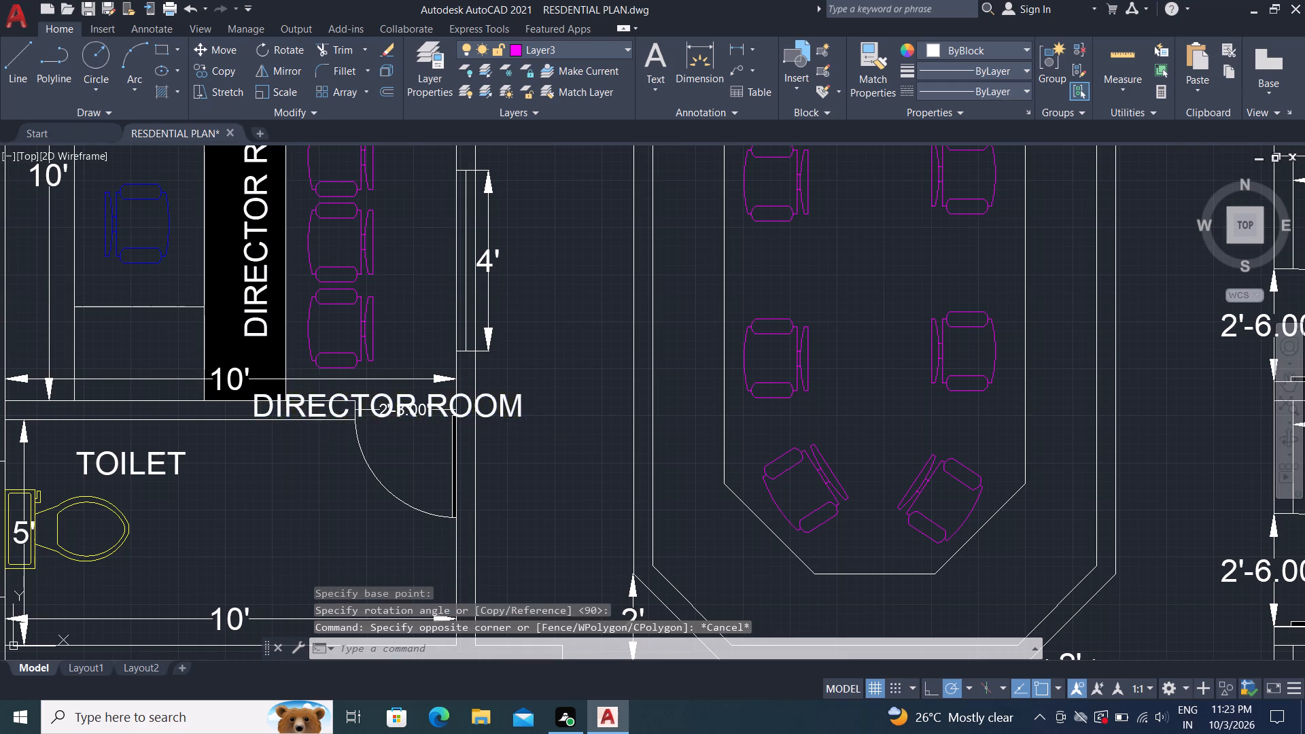
key(Delete)
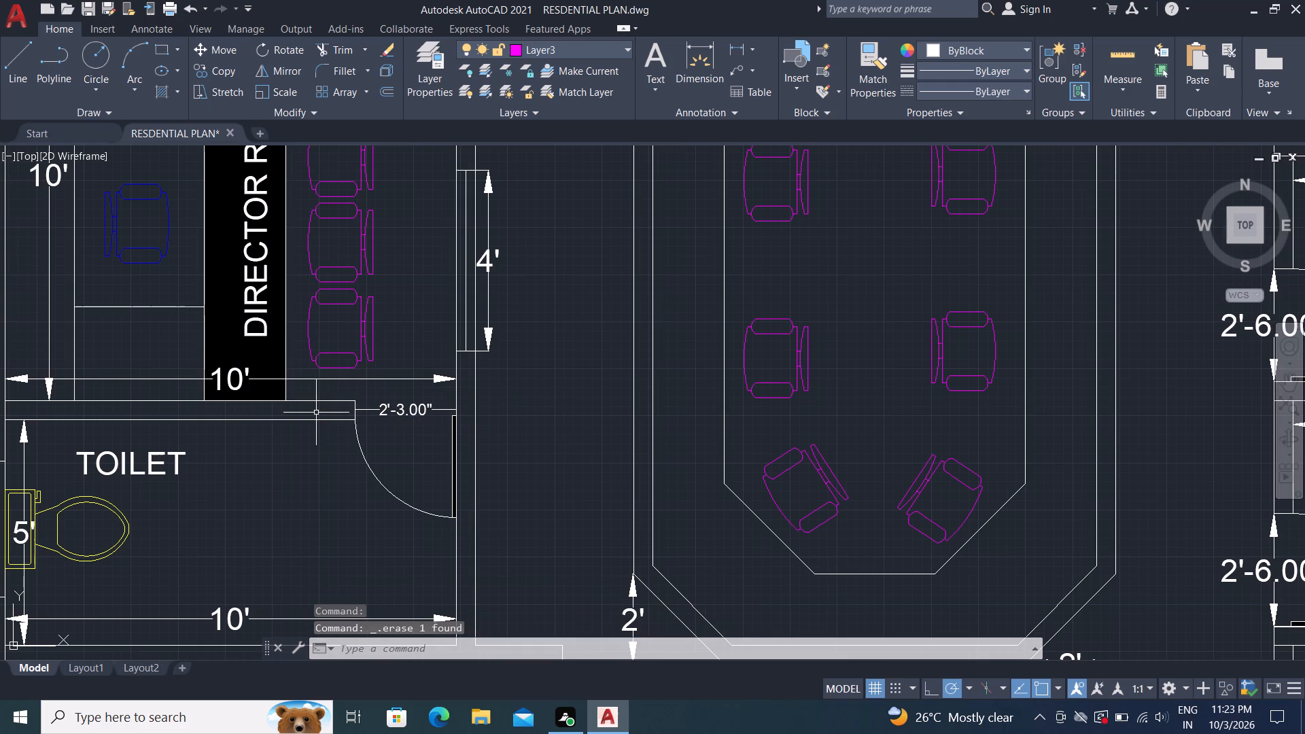
double_click(316, 413)
click(315, 413)
click(315, 413)
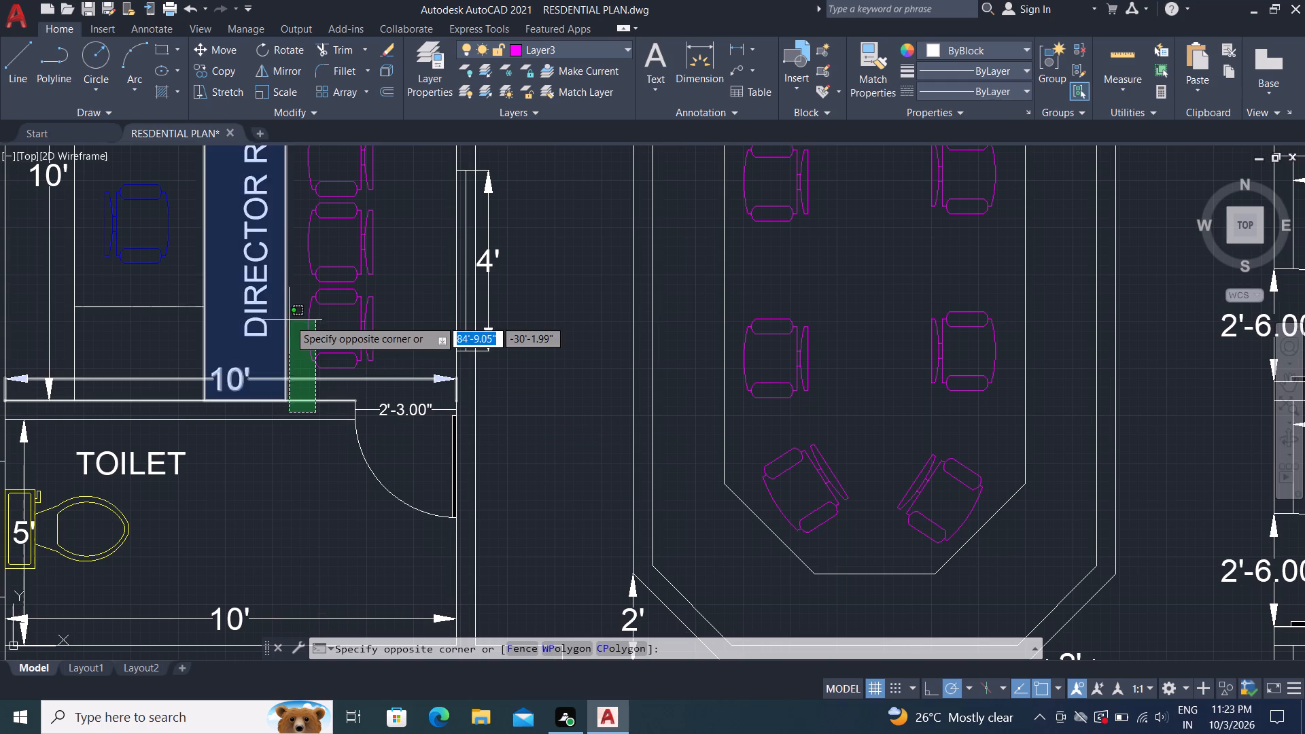
key(Escape)
Move the vertical DIRECTOR ROOM label about 1 foot down along the black desk so the whole text fits on it.
scroll(296, 322, down, 1)
scroll(276, 307, up, 2)
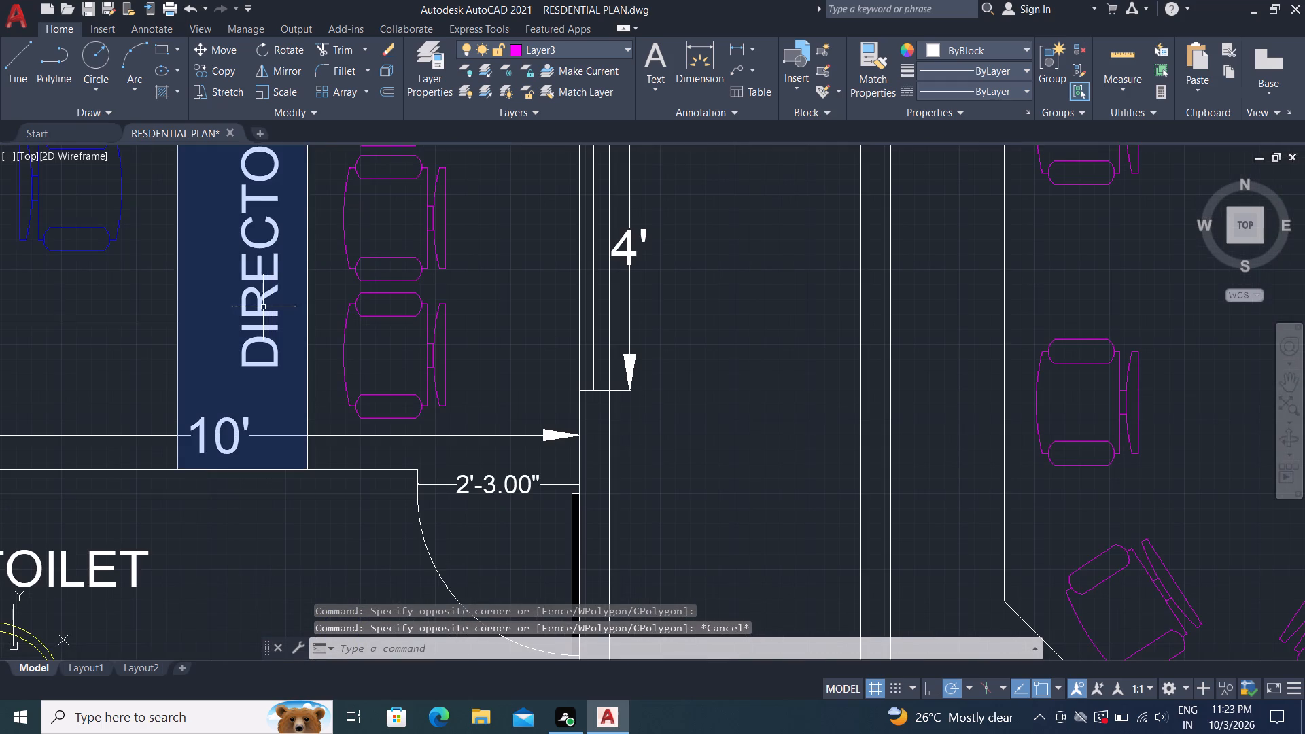
click(271, 328)
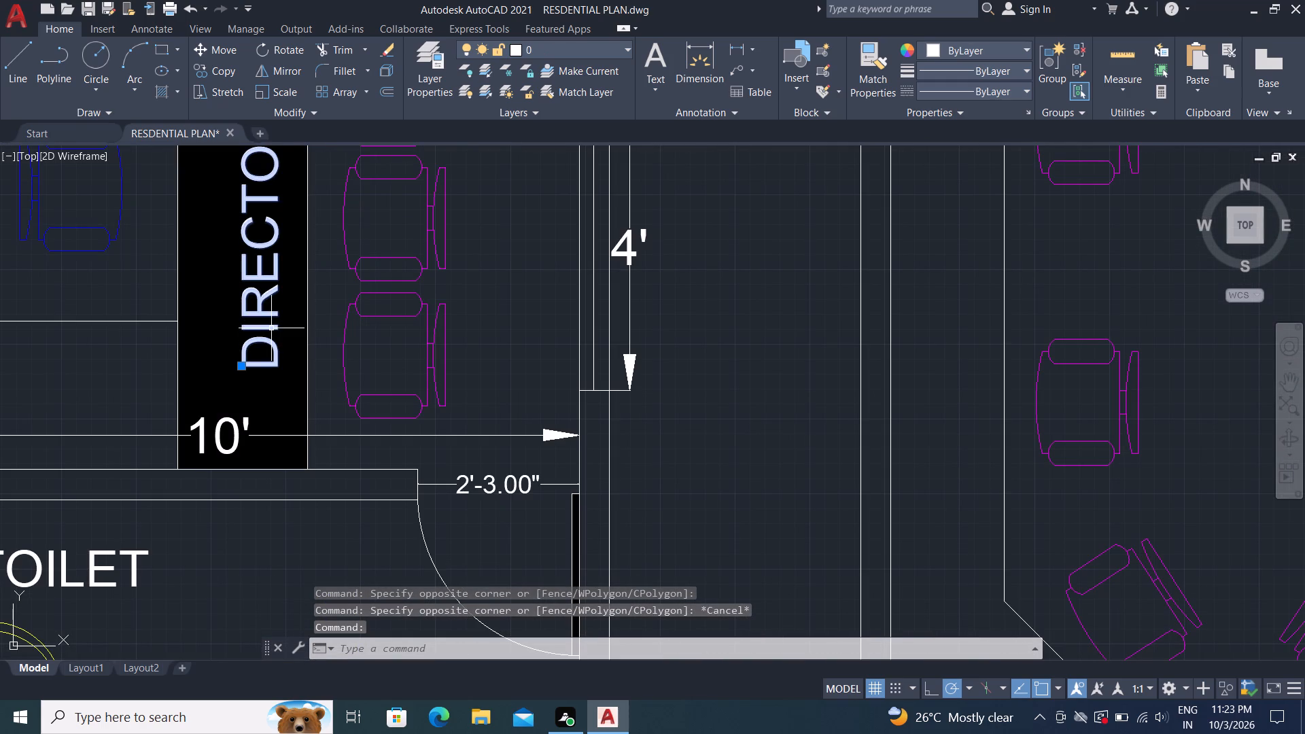
text(M)
key(space)
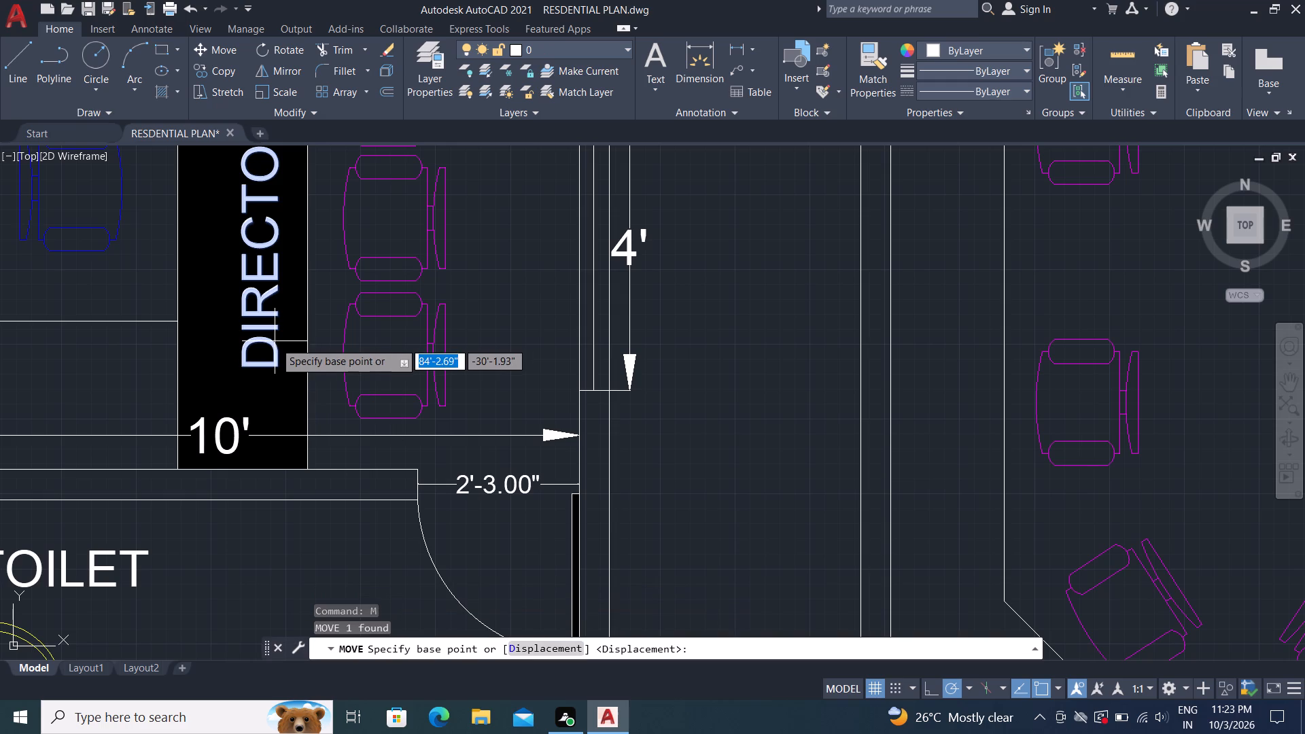
click(273, 350)
scroll(260, 379, down, 1)
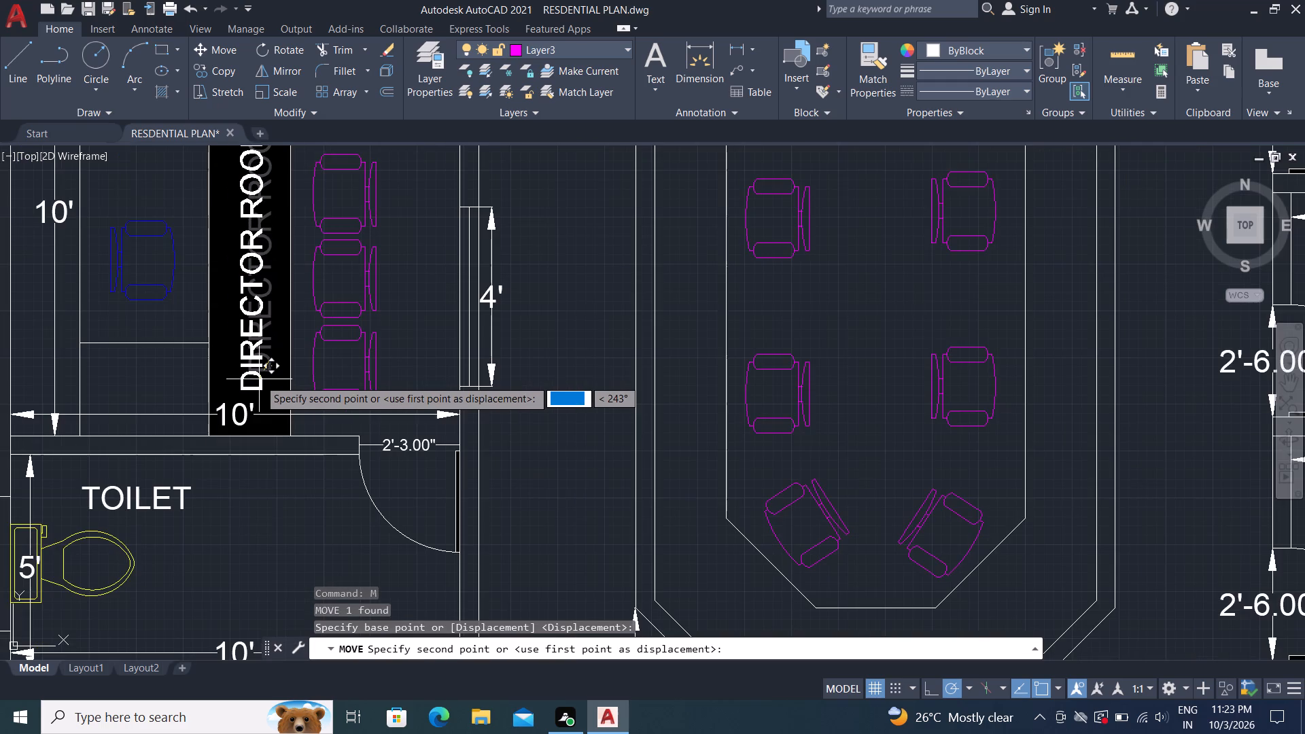
scroll(257, 387, down, 1)
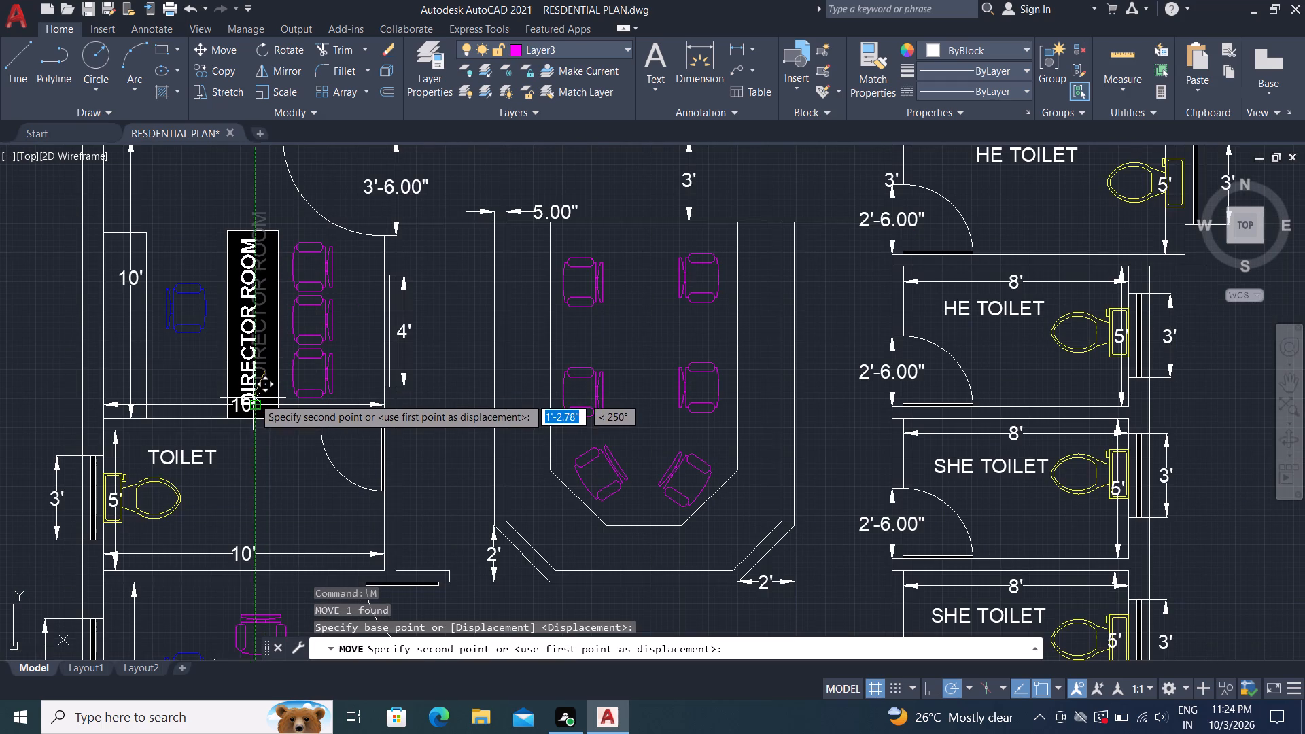
scroll(256, 397, up, 1)
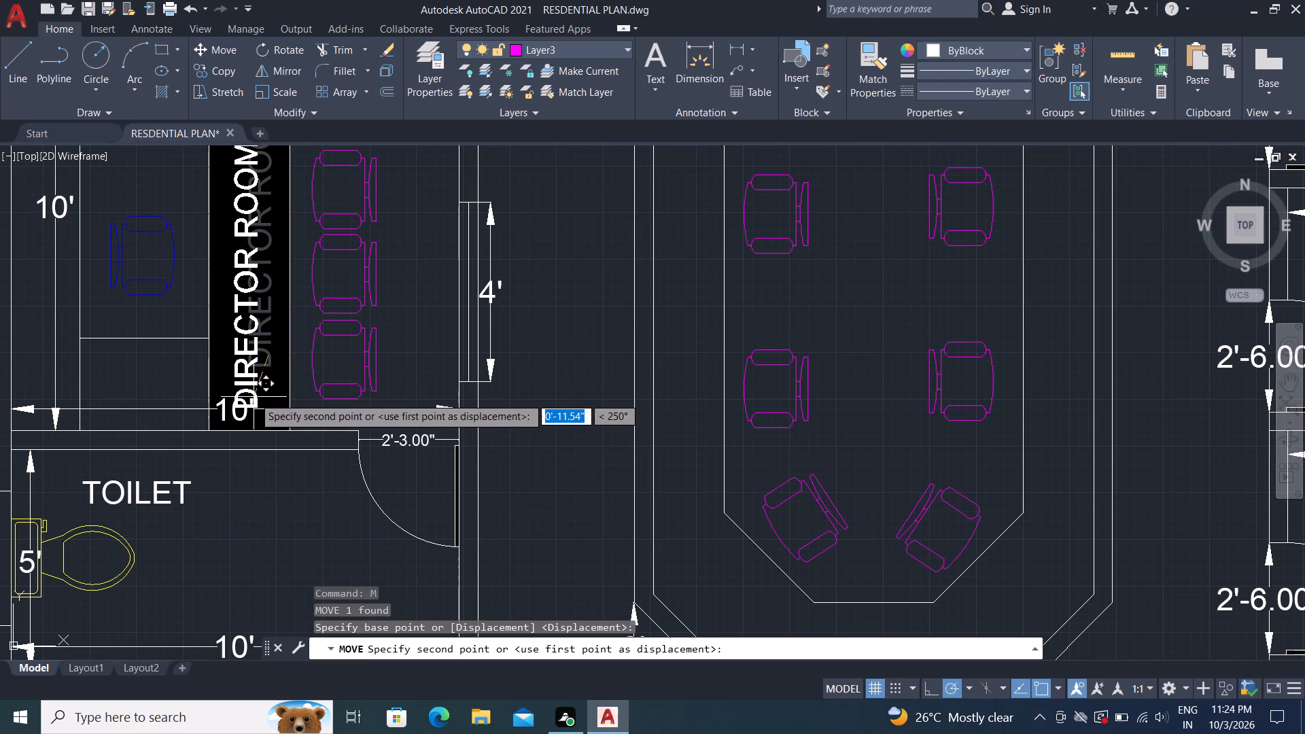
click(255, 396)
key(Escape)
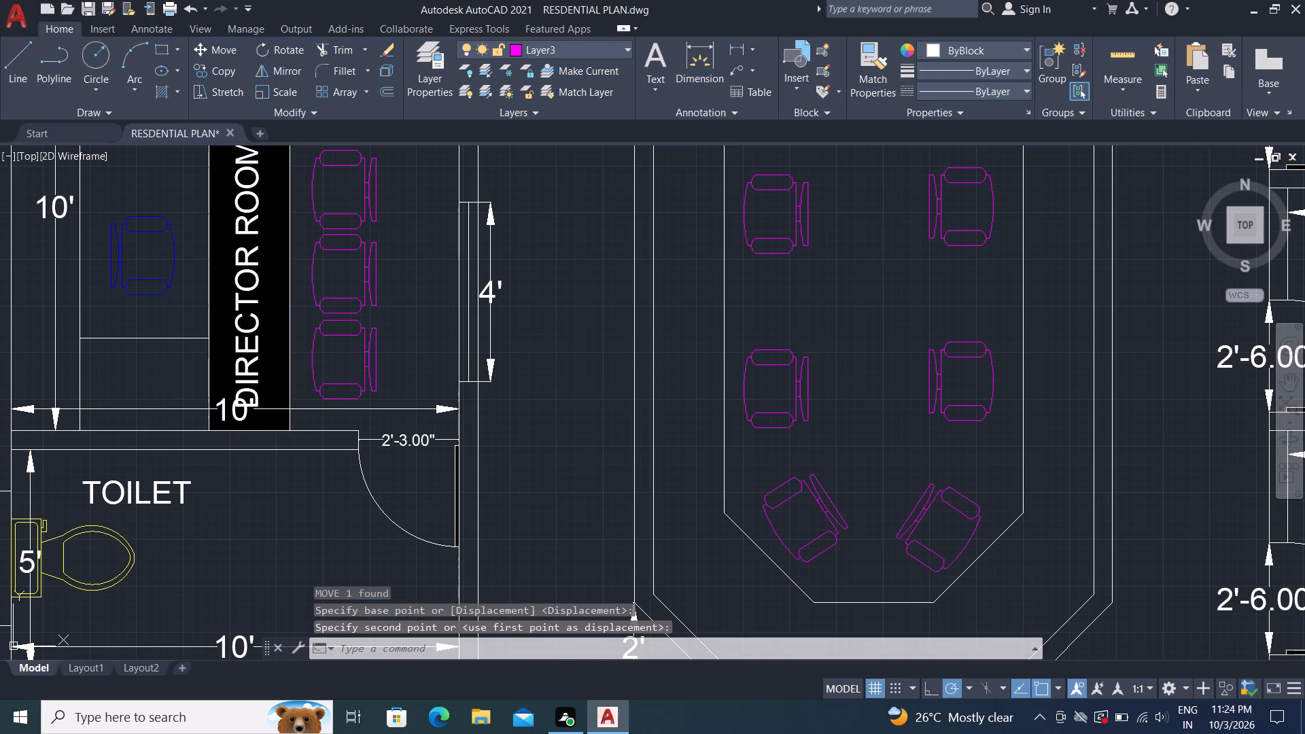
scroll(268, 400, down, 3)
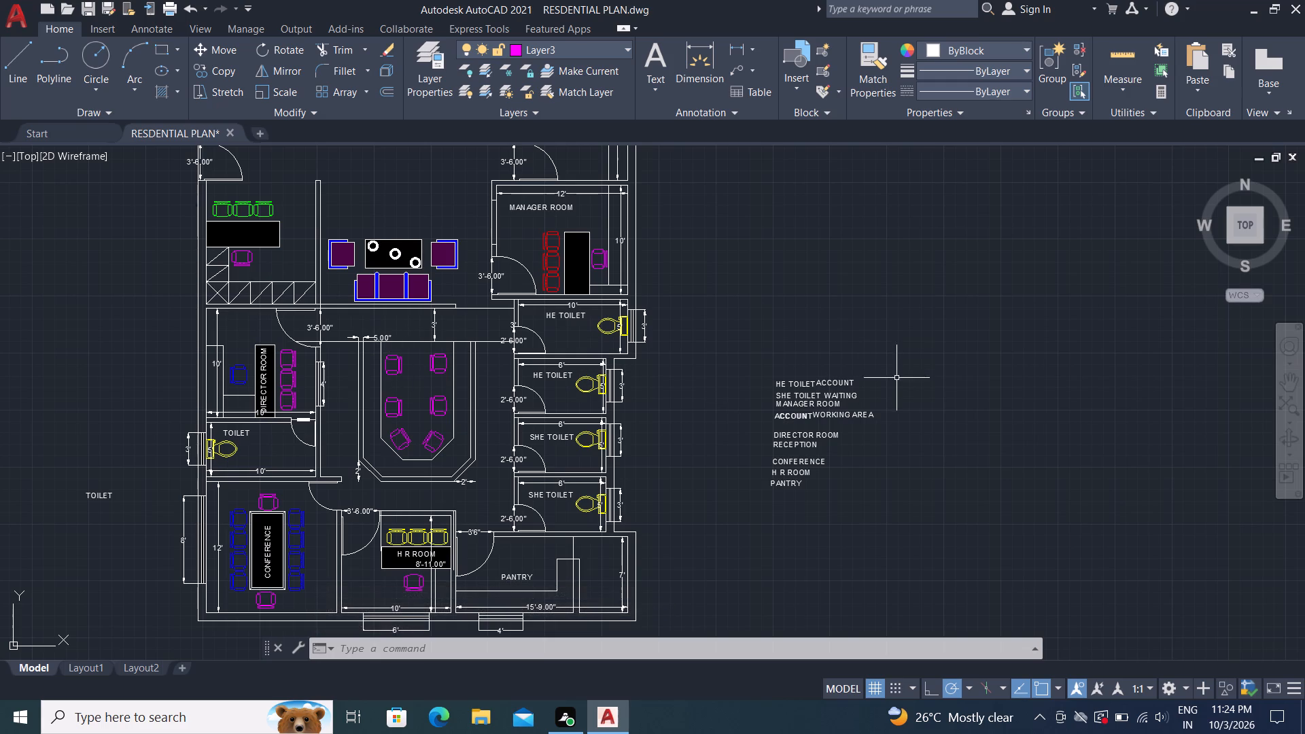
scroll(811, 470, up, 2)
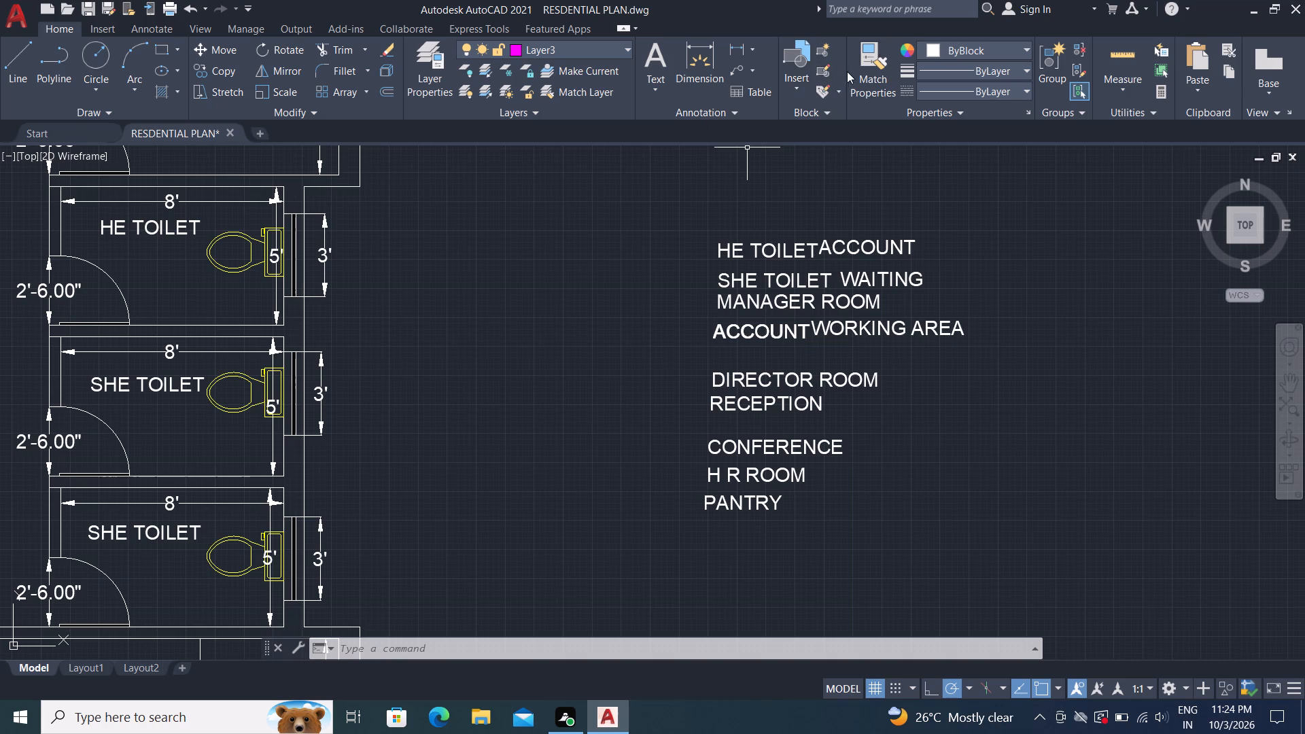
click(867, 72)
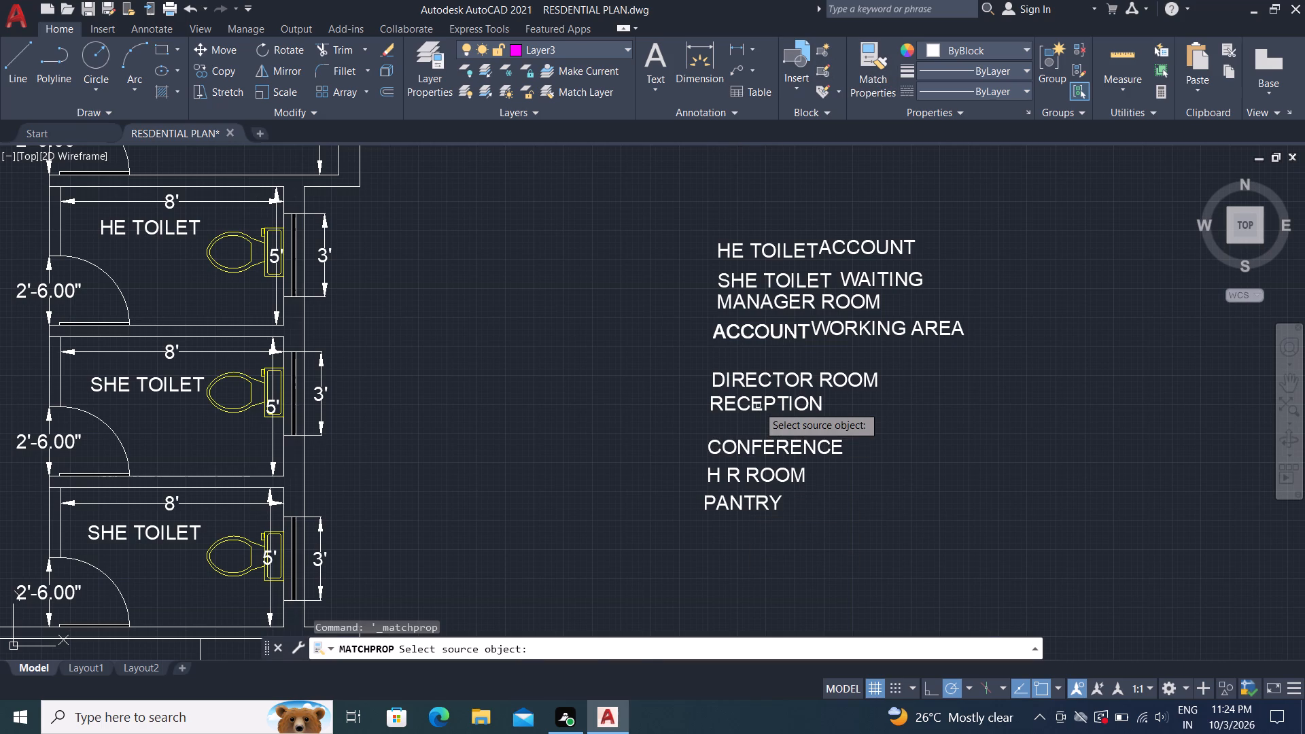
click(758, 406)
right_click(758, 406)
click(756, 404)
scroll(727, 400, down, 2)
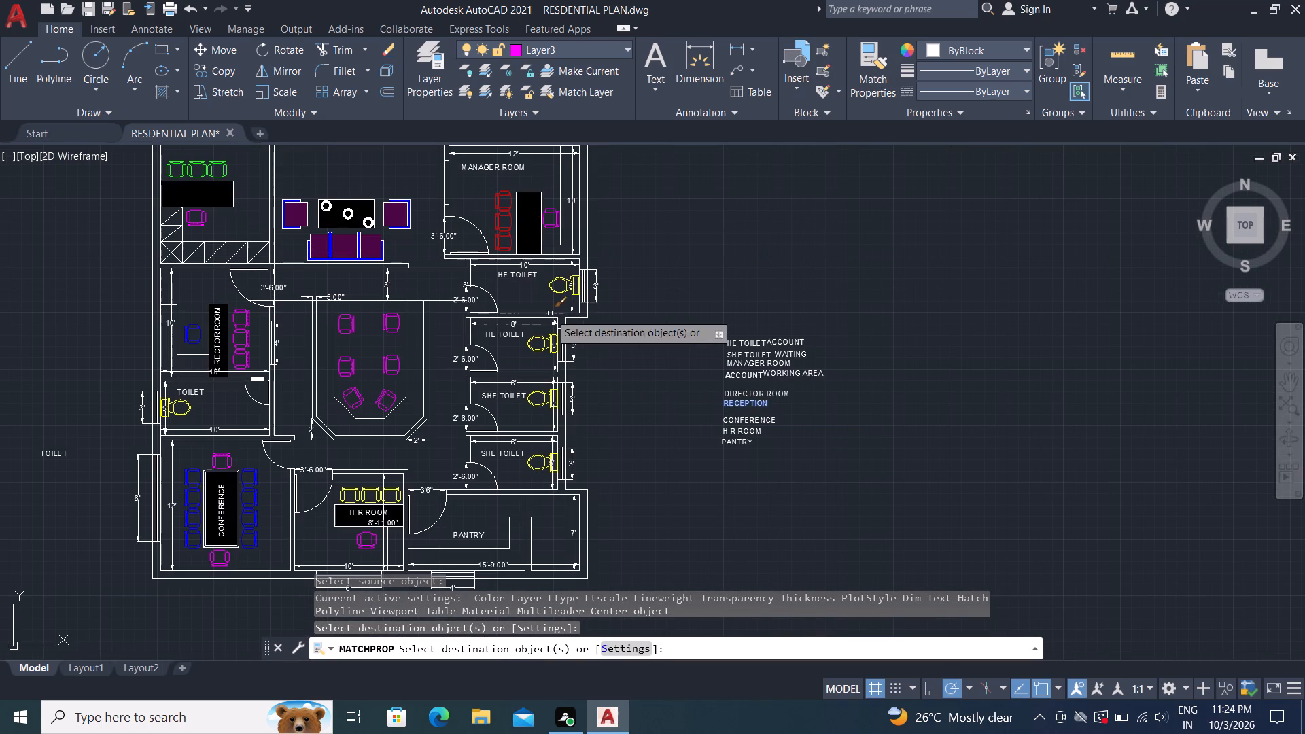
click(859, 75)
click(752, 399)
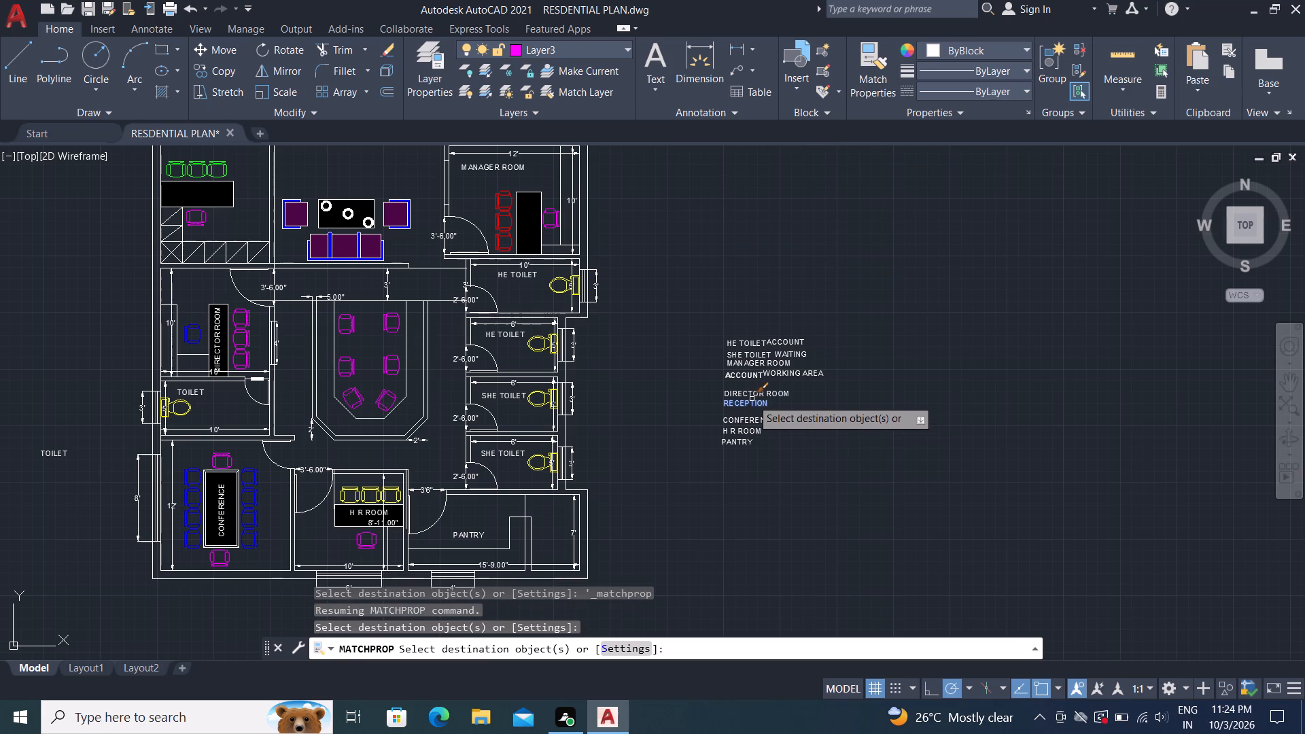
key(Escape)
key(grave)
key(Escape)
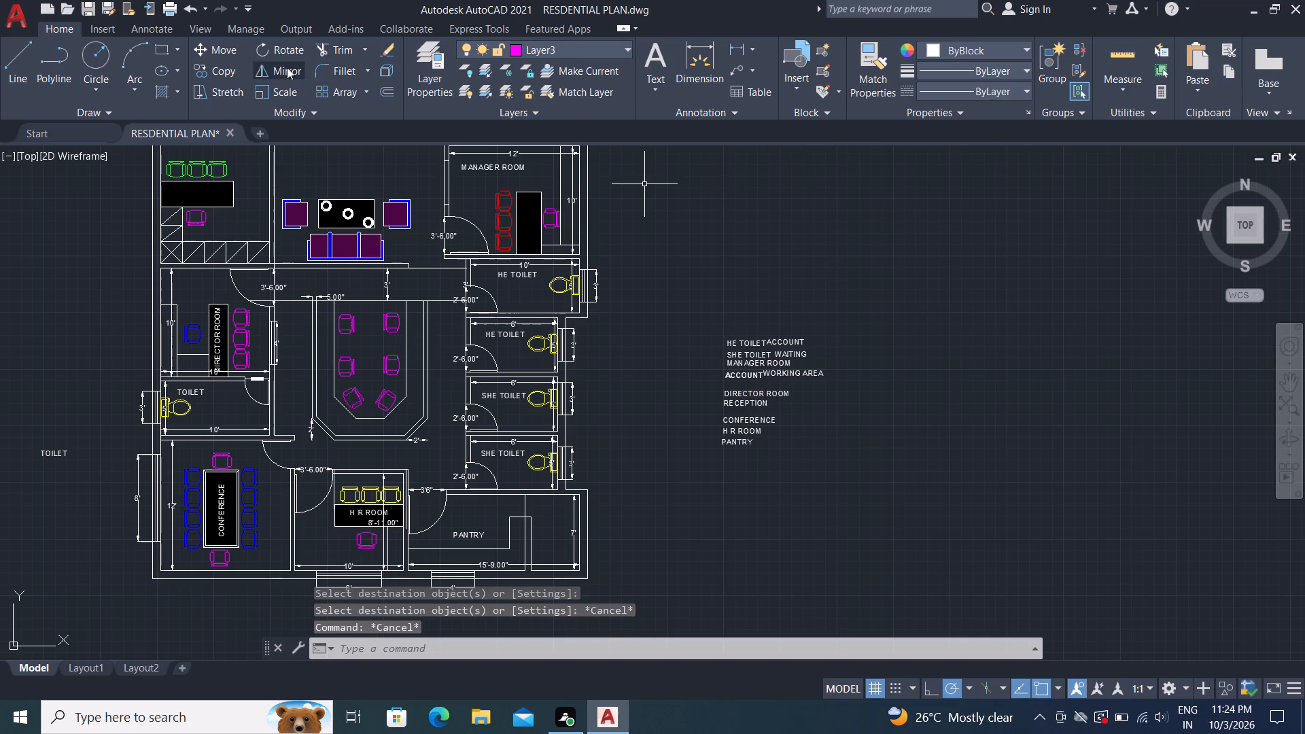
Copy the RECEPTION label from the label list onto the black desk below the green chairs, about 54 feet away.
click(219, 65)
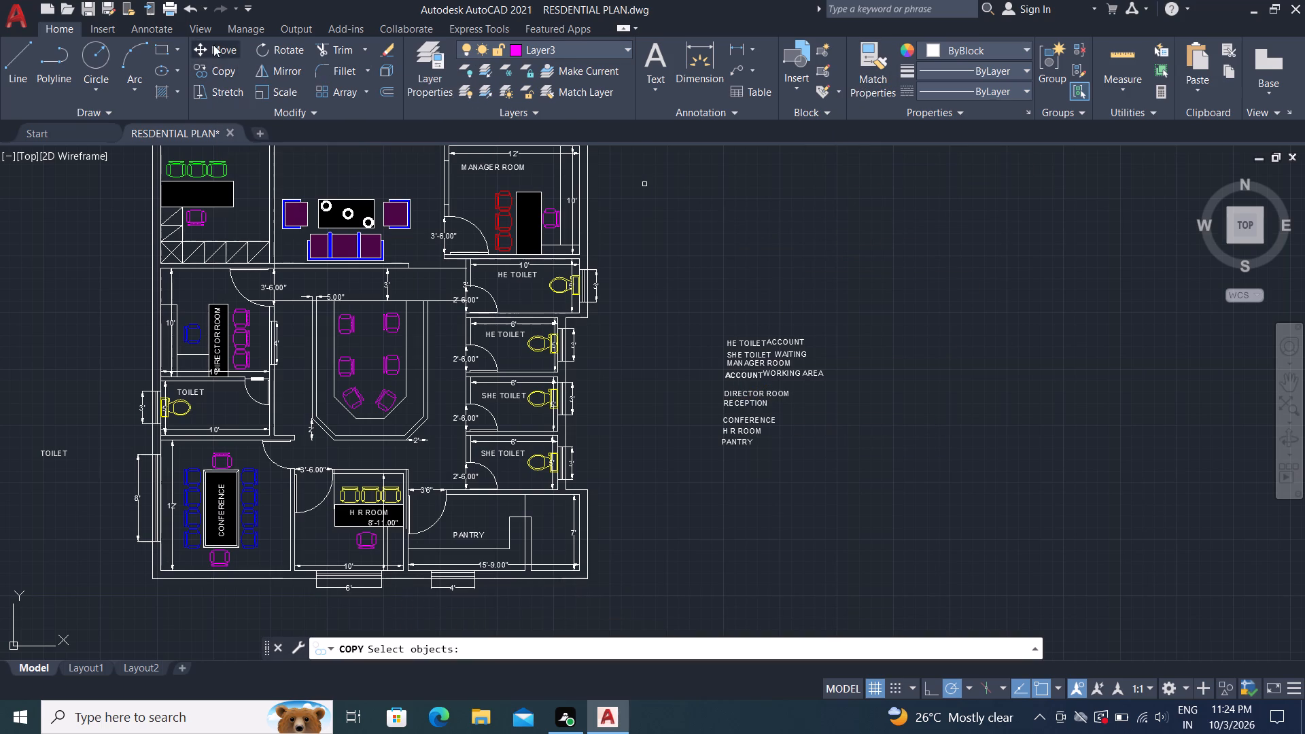
click(740, 405)
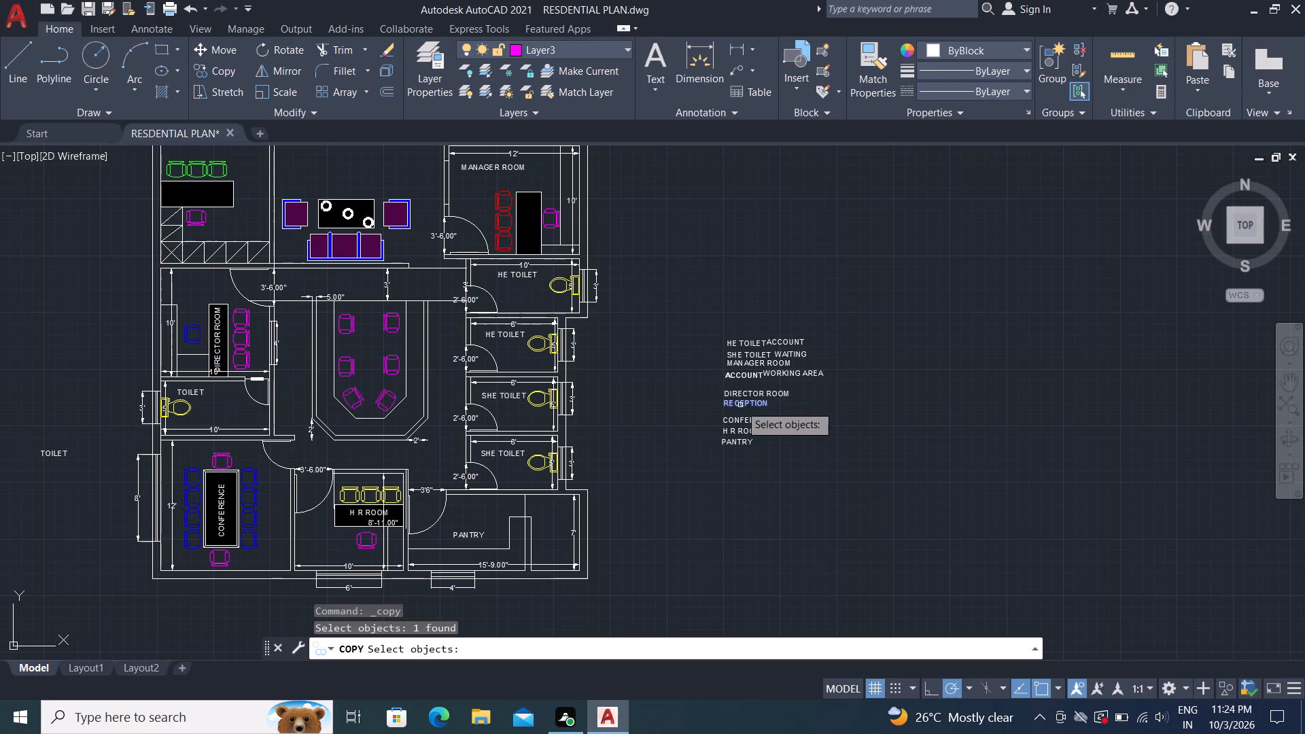
right_click(739, 410)
click(739, 410)
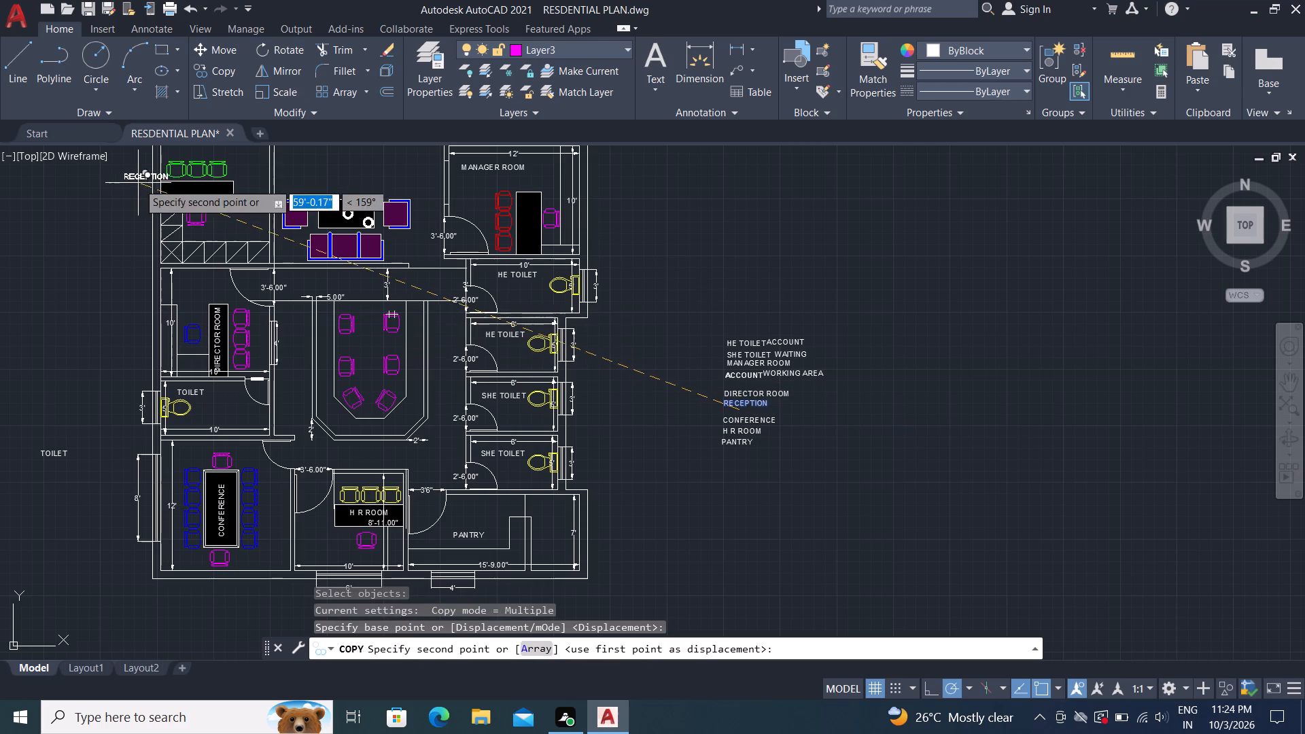
scroll(175, 203, up, 3)
scroll(210, 201, down, 1)
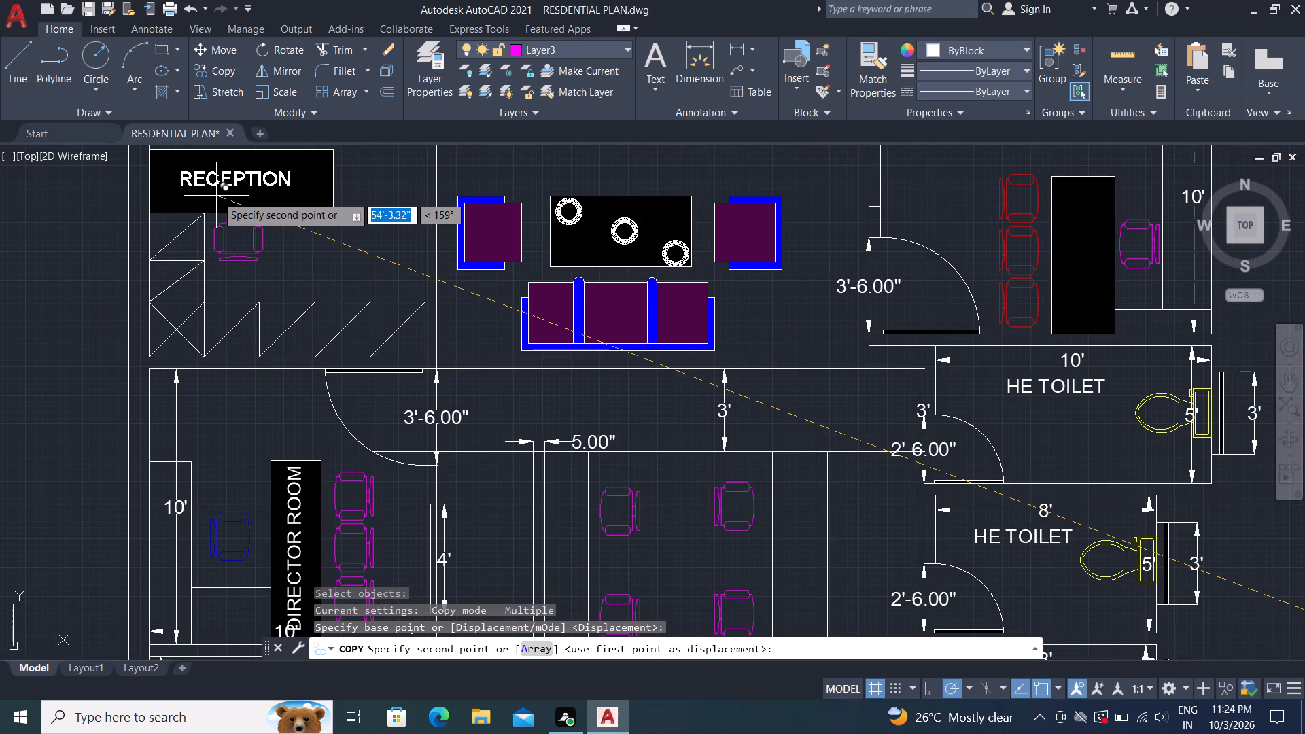
click(216, 196)
key(Escape)
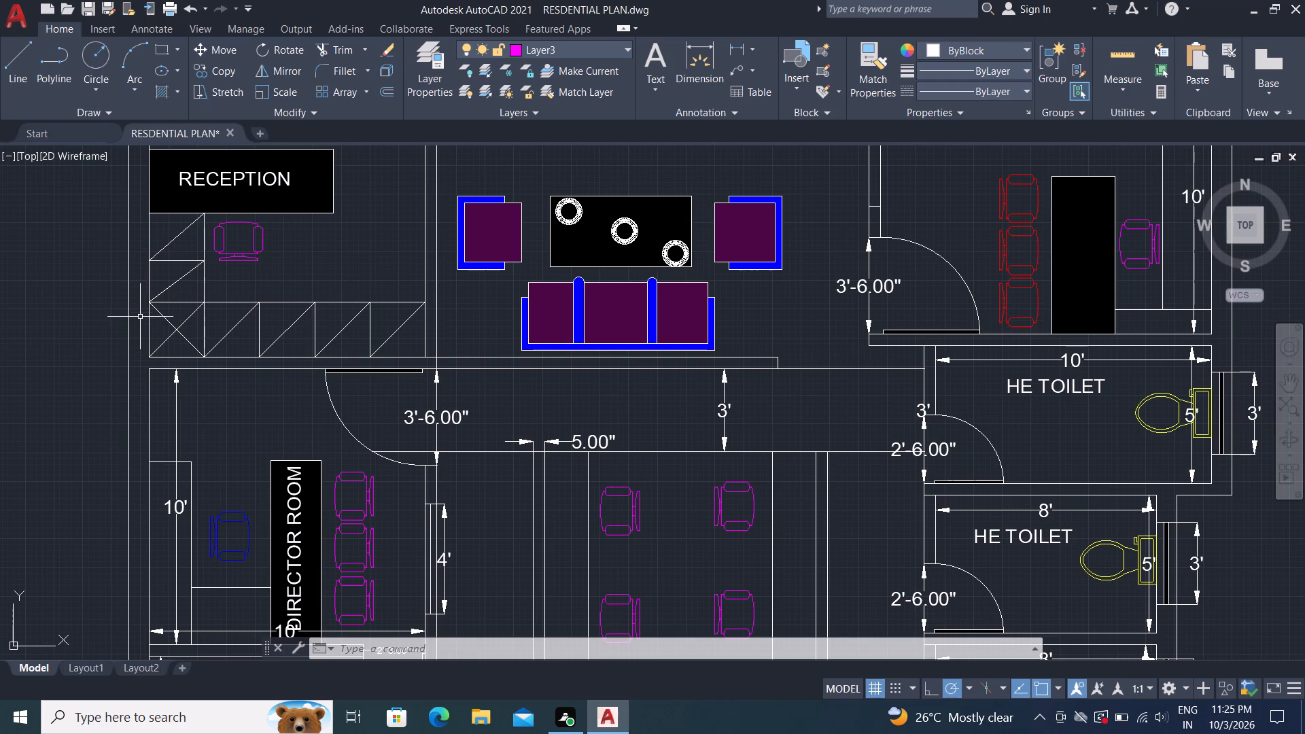
Copy the WAITING label from the label list to just above the black table in the sofa area, about 43 feet away.
scroll(367, 313, down, 1)
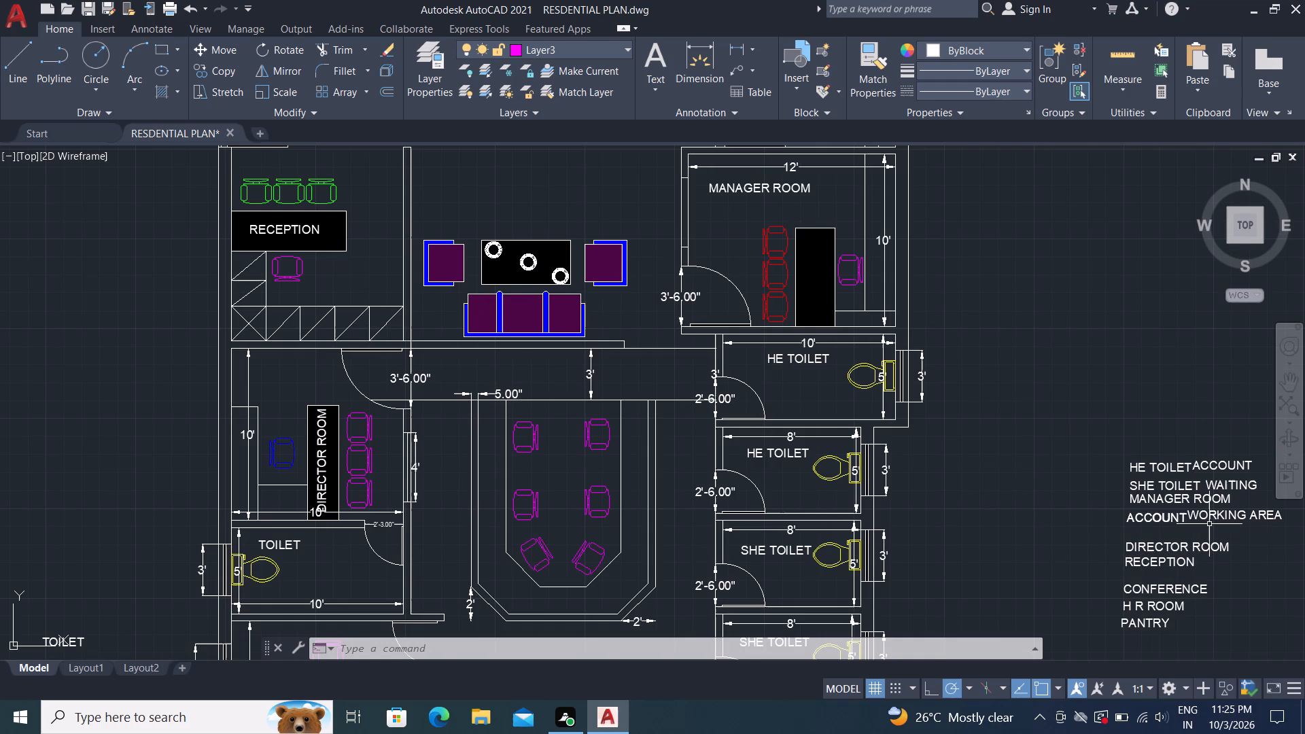
key(c)
text(O)
key(space)
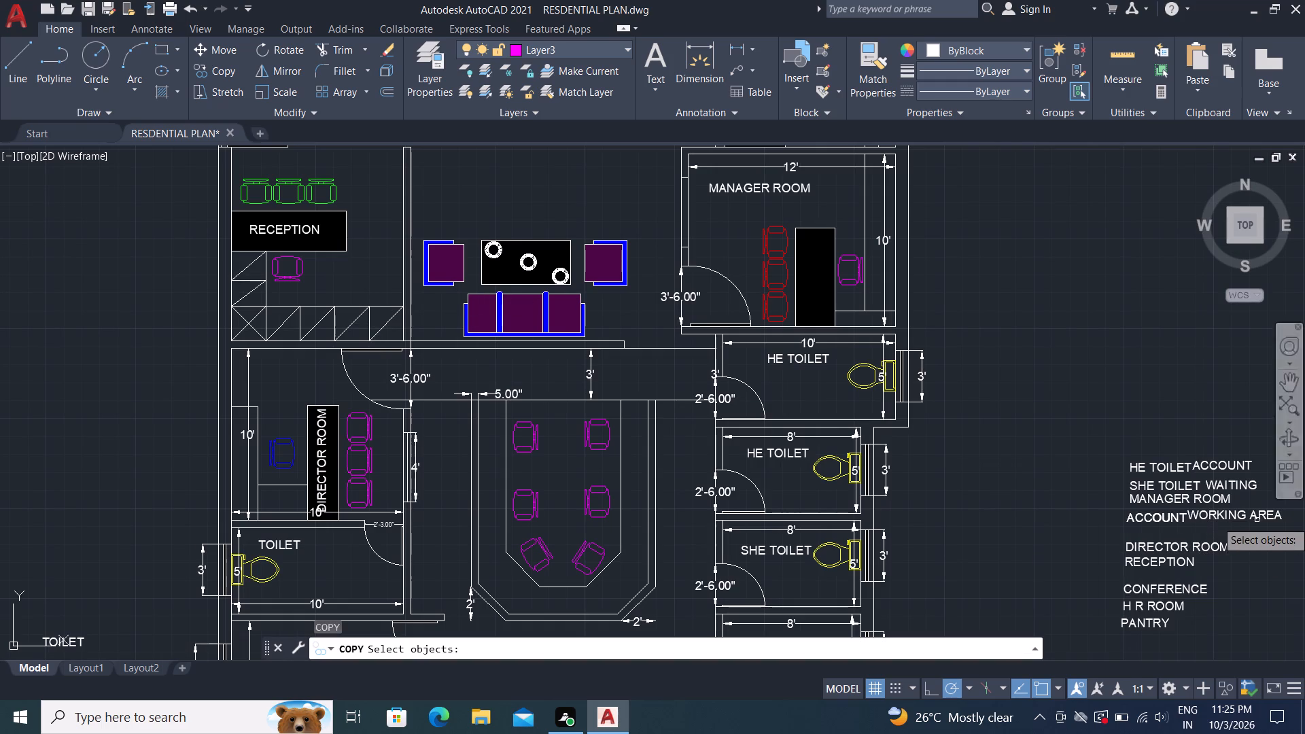
click(1242, 483)
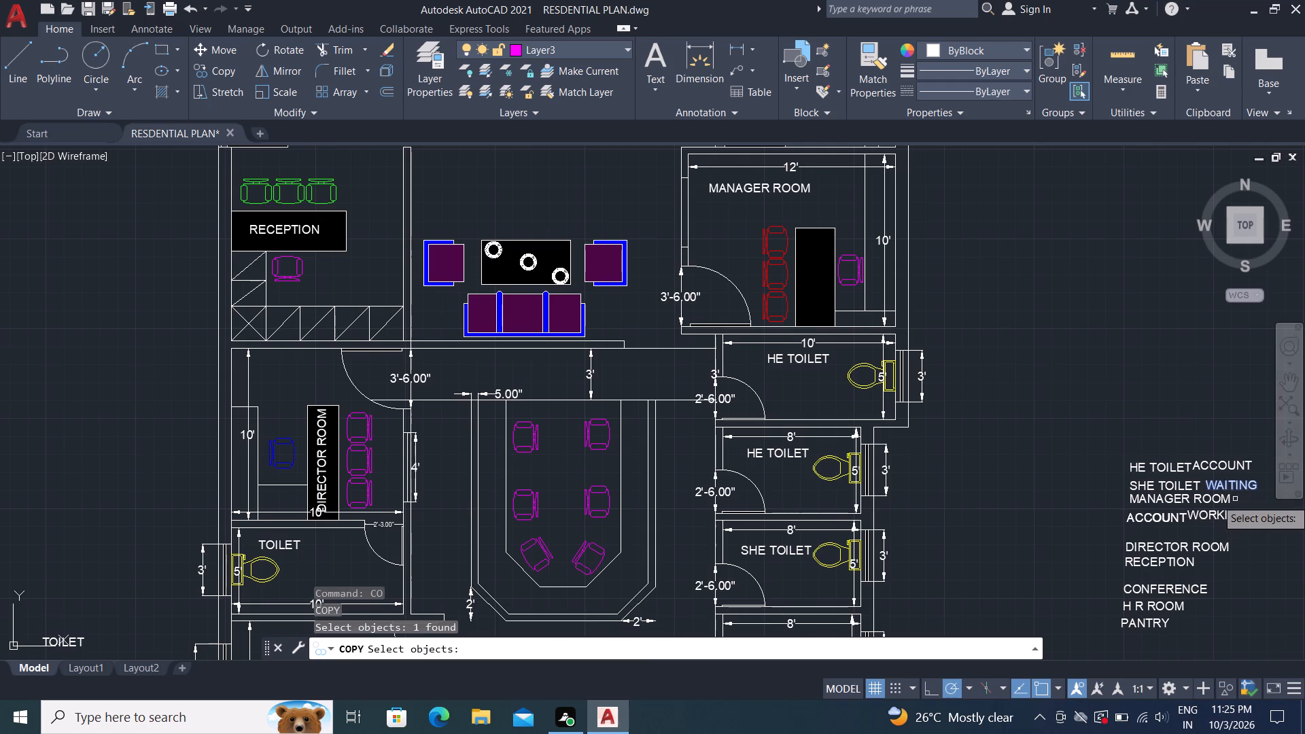
right_click(1232, 487)
click(1235, 485)
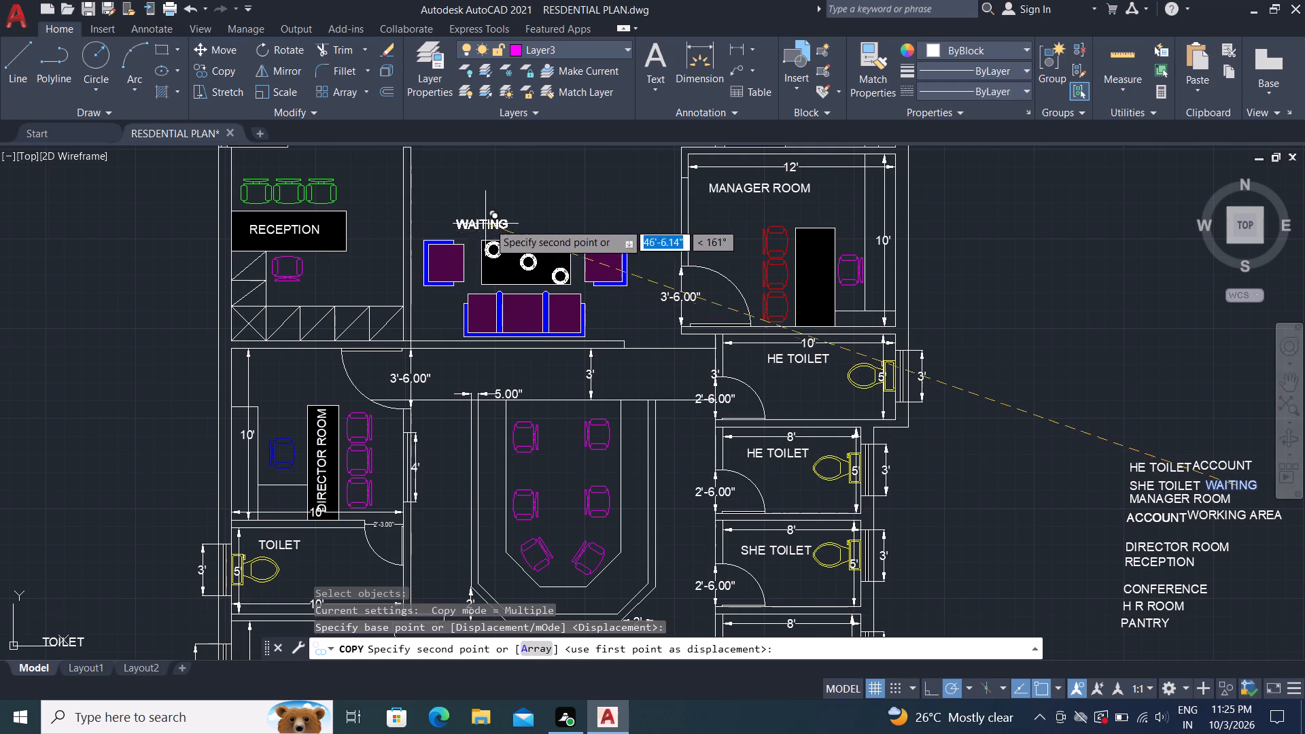
click(535, 222)
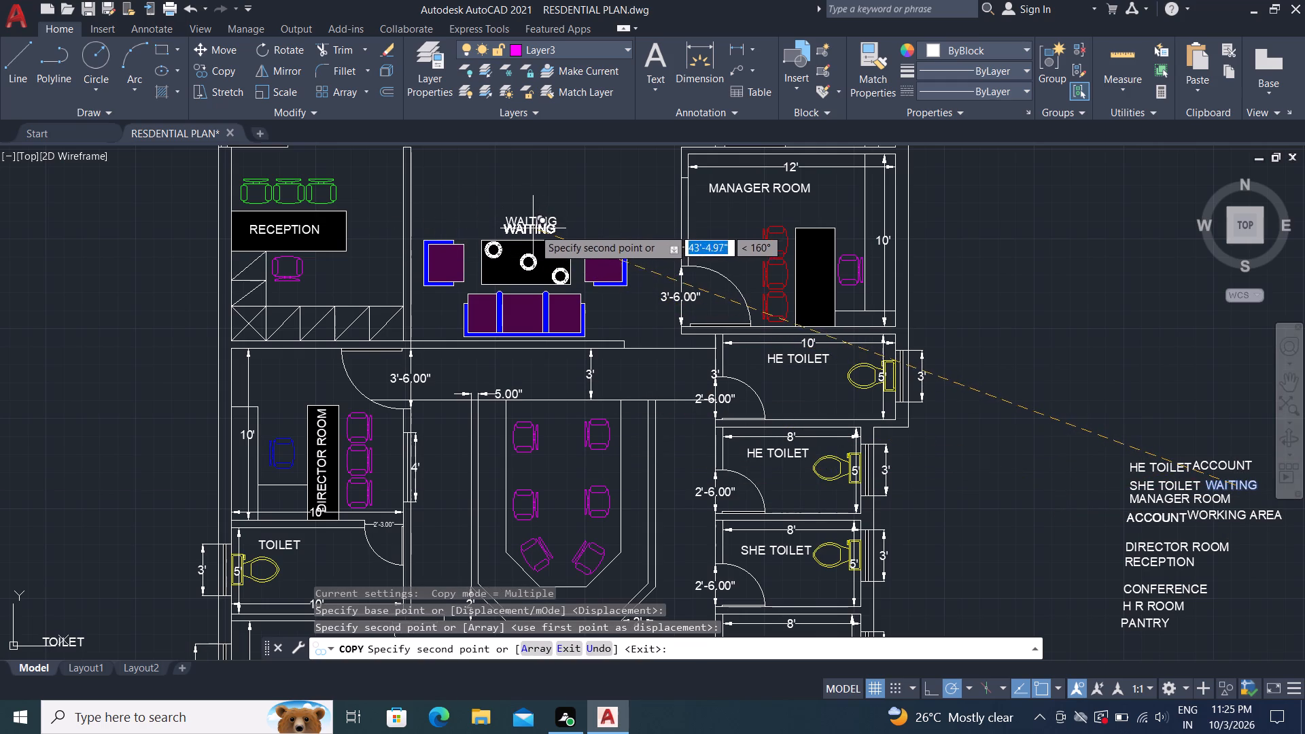
key(Escape)
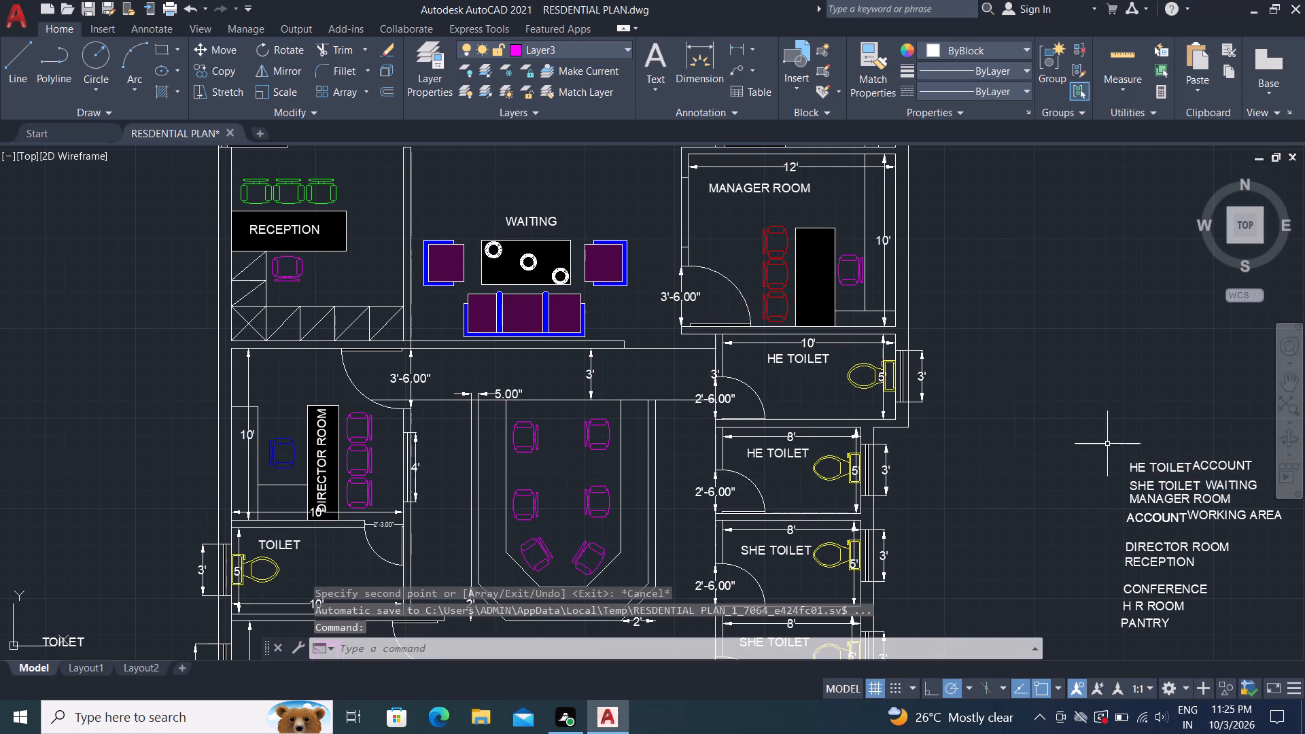
Copy the WORKING AREA label into the 3' wide strip between the sofa area and the magenta-chair table, about 42 feet away.
key(space)
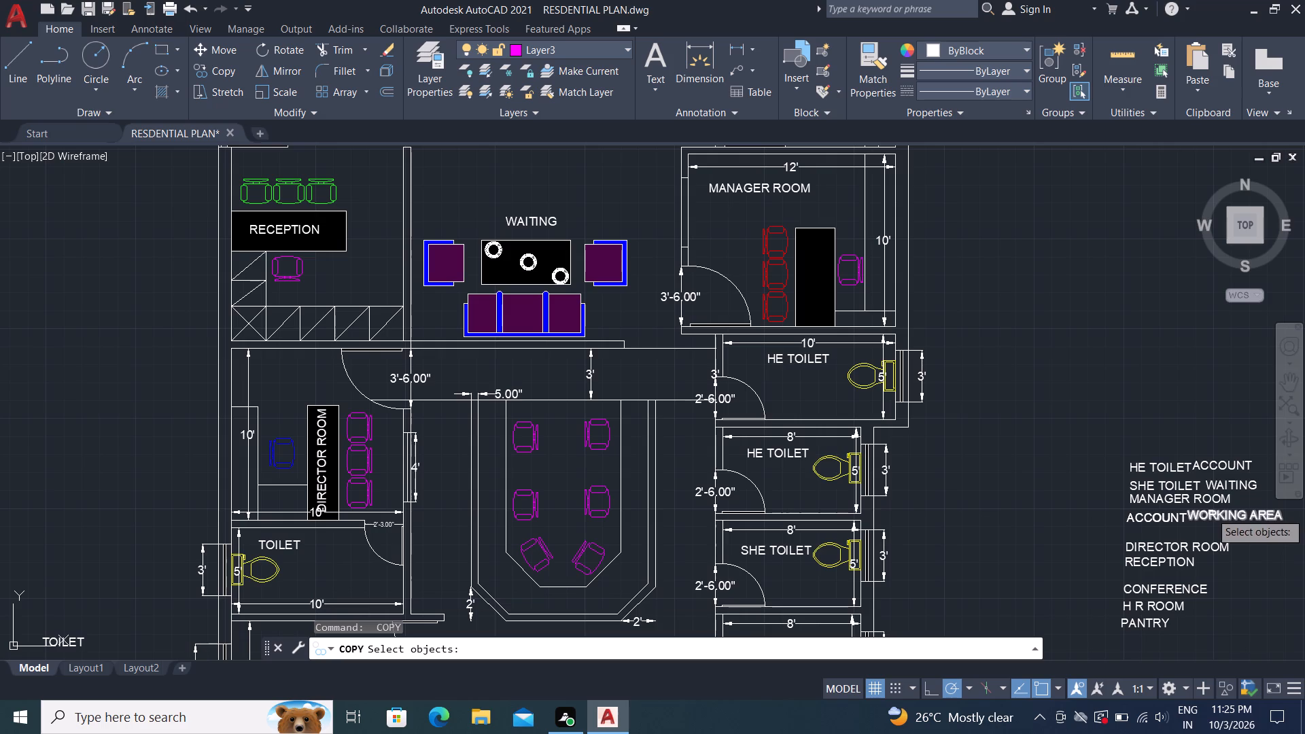
scroll(1214, 691, up, 20)
scroll(1214, 691, up, 20)
scroll(1214, 691, up, 14)
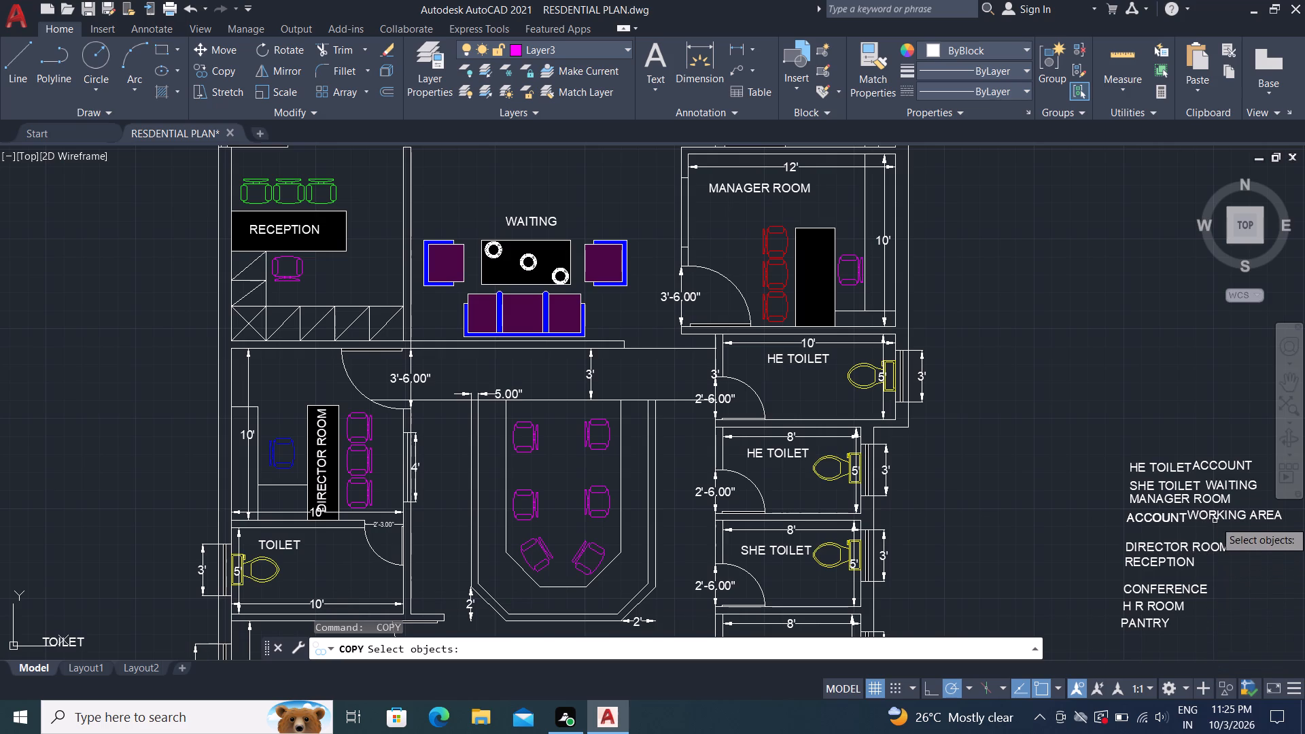
click(1215, 514)
right_click(1215, 514)
click(1217, 512)
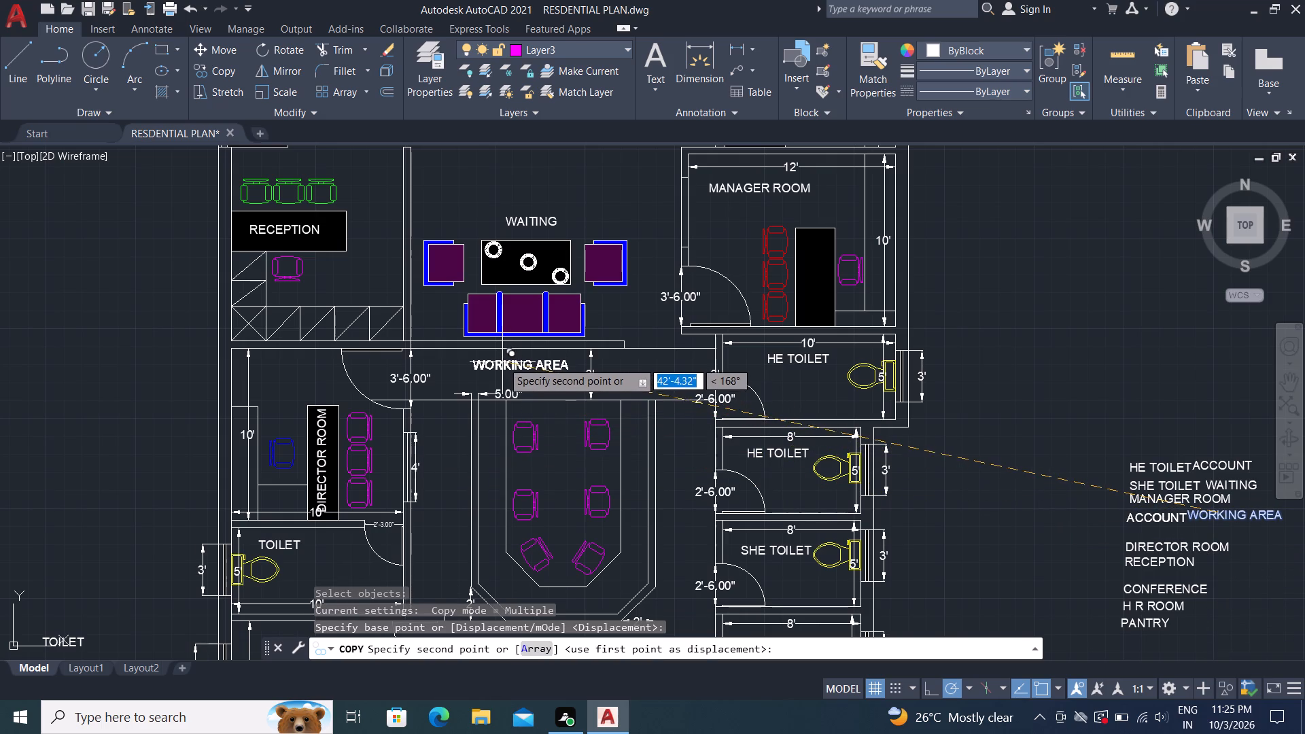
click(502, 364)
key(Escape)
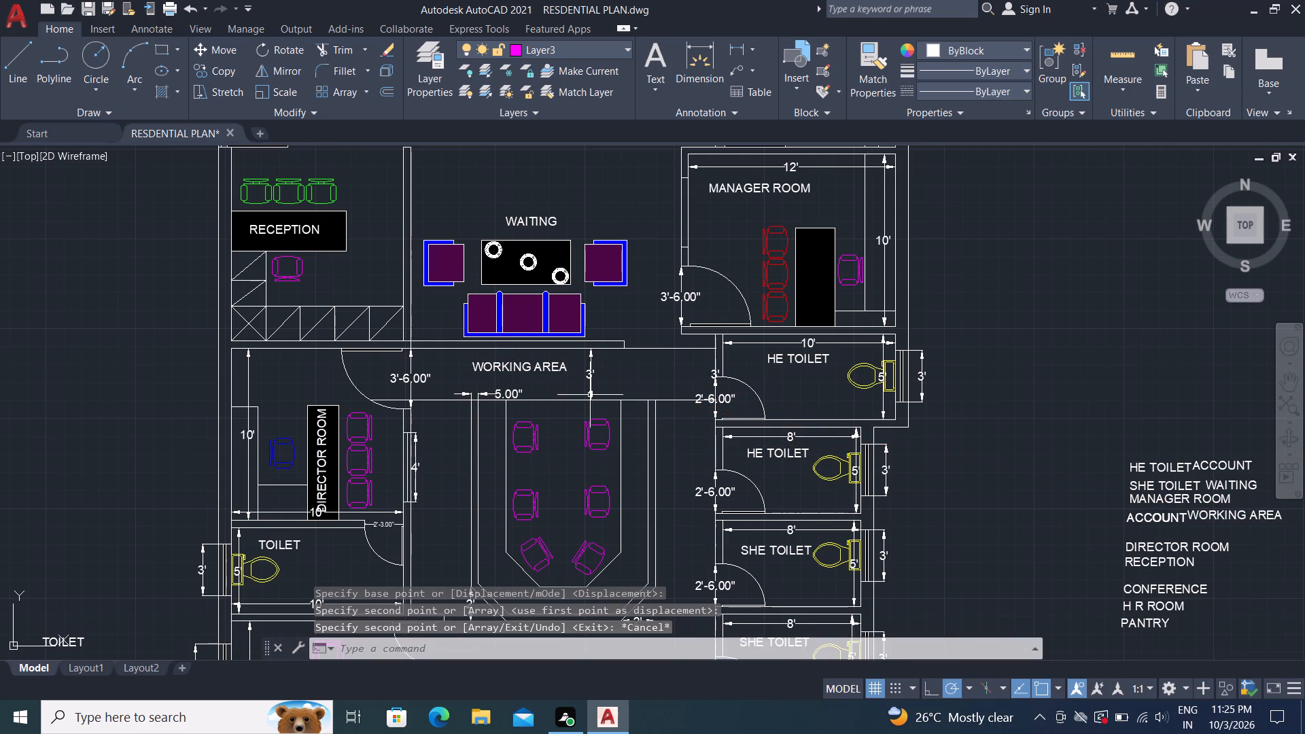
Delete the whole leftover room-name label list beside the office plan.
scroll(882, 417, down, 1)
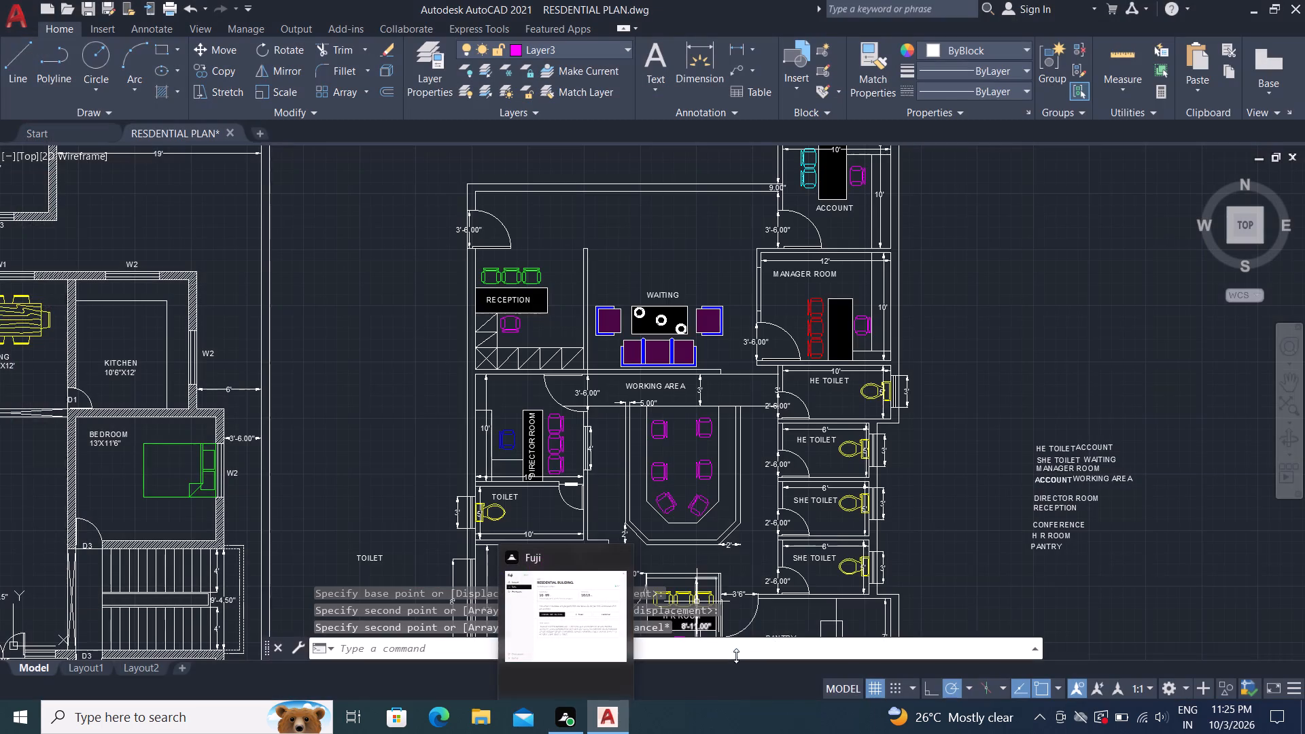
middle_drag(1062, 523, 882, 518)
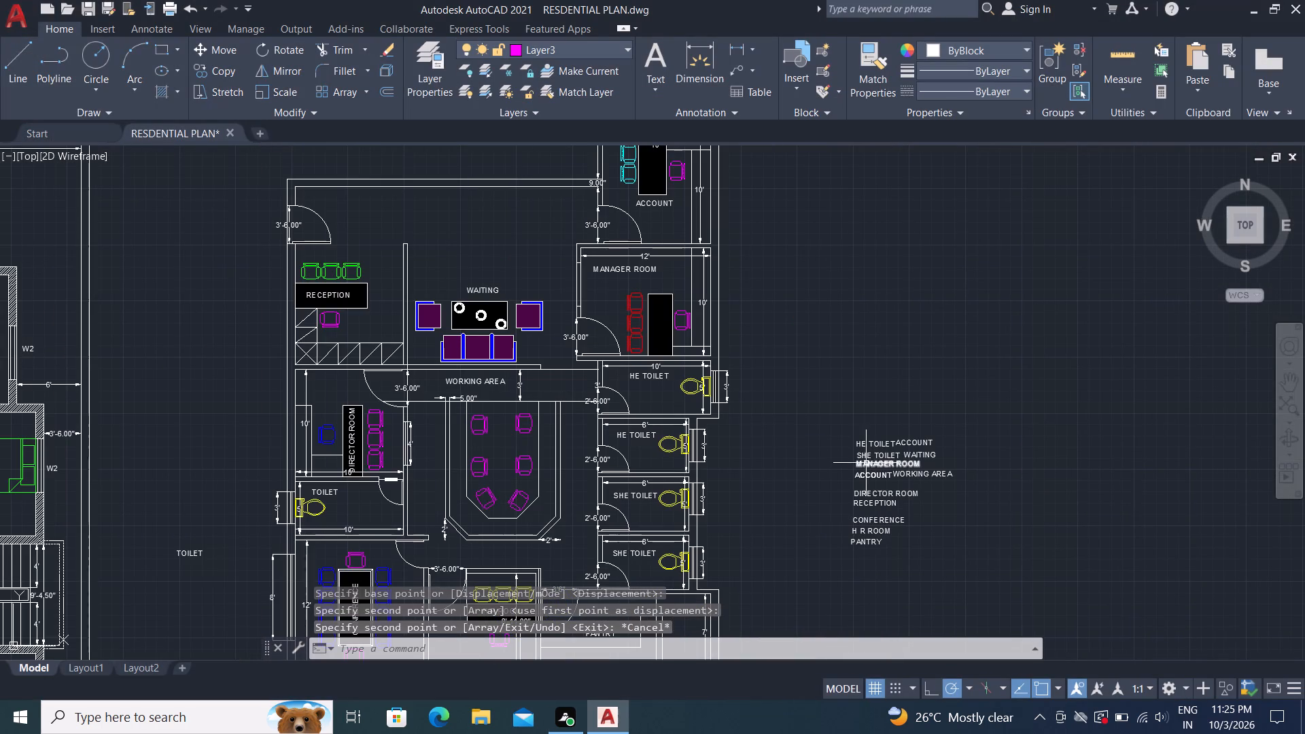
click(801, 385)
click(1041, 621)
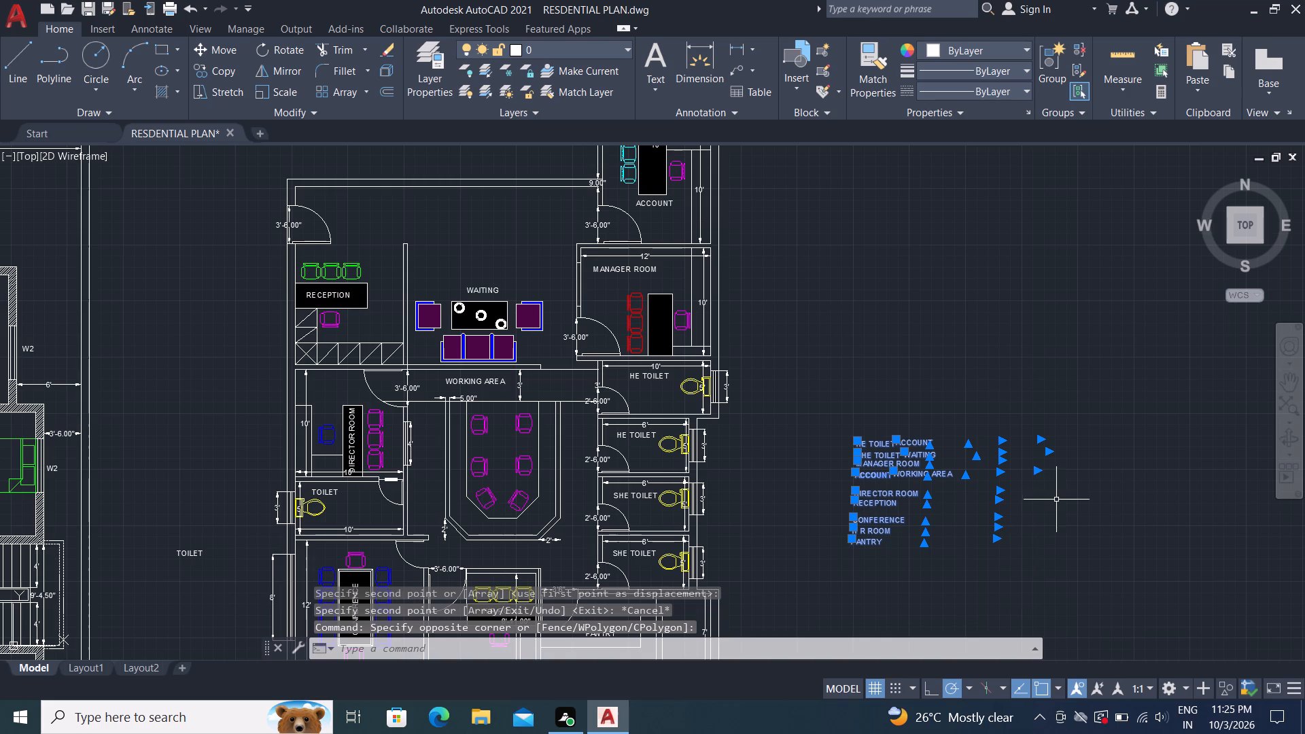
key(Delete)
Add a linear dimension across the office plan's overall width, placed just above the ACCOUNT room's top wall.
scroll(637, 428, down, 1)
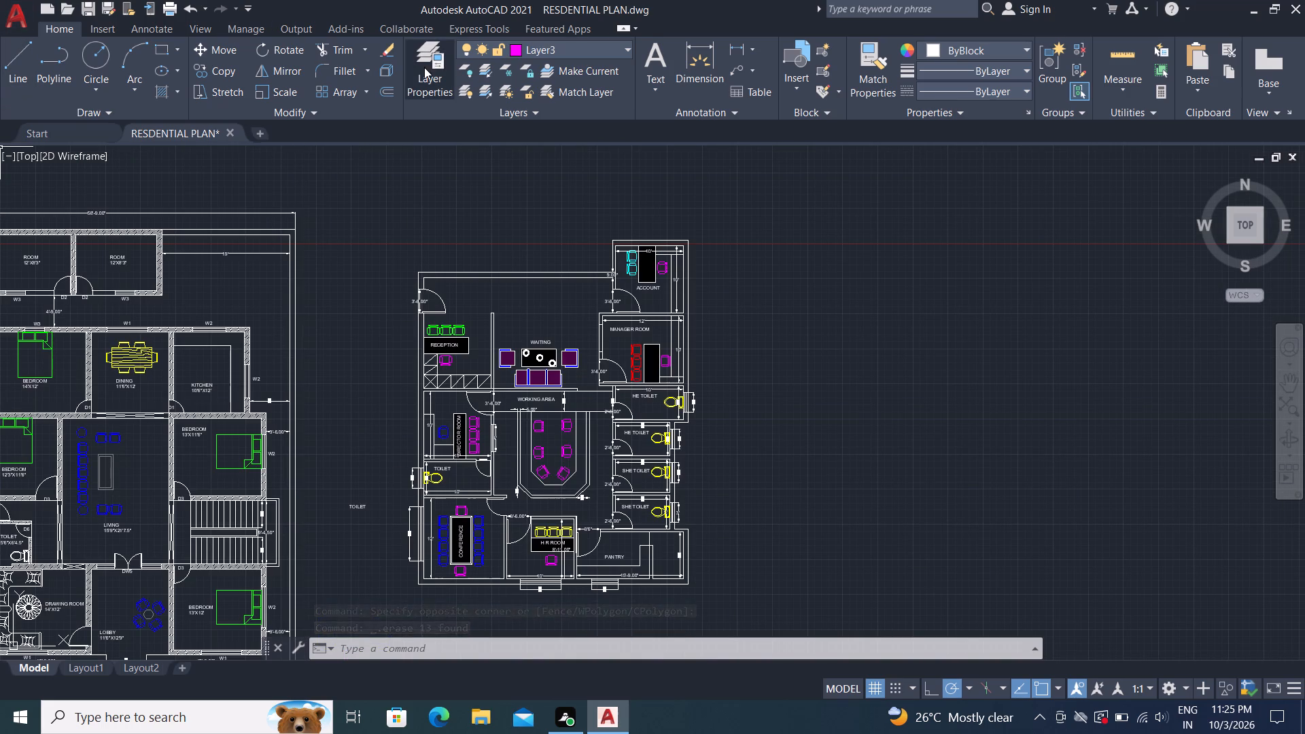
click(731, 44)
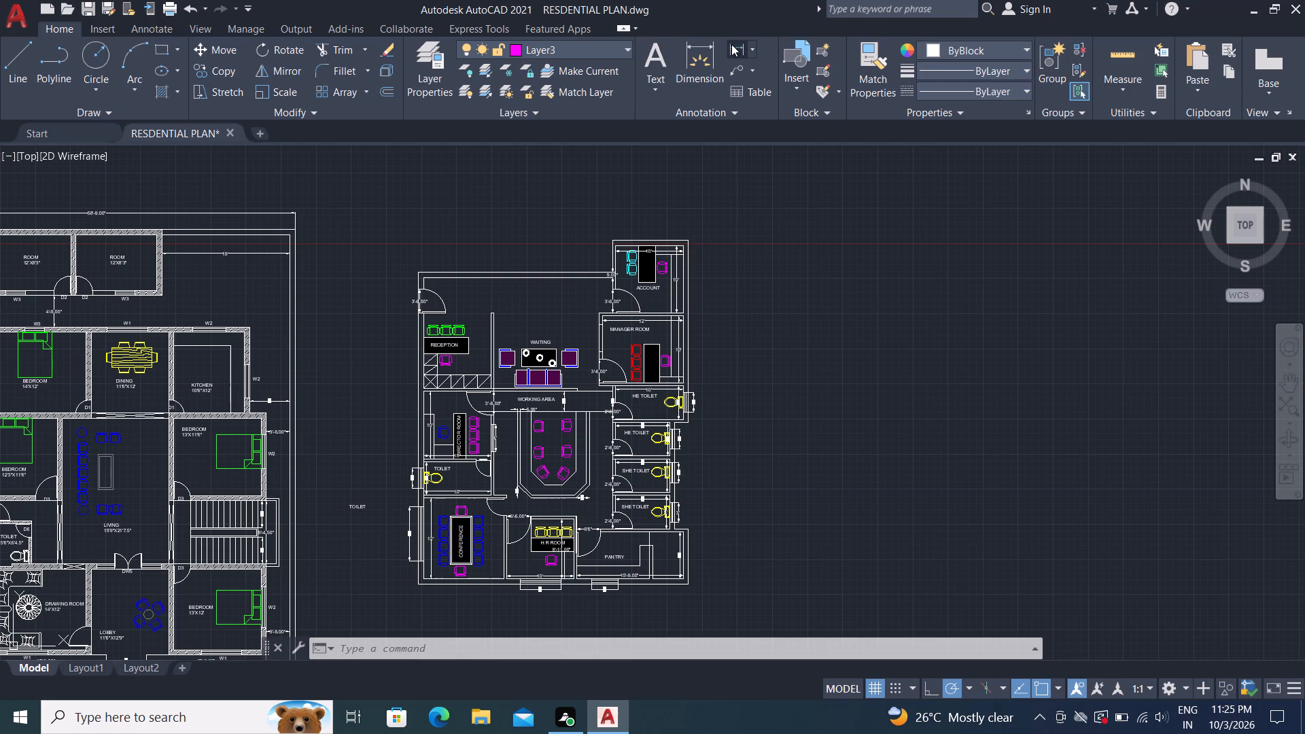
click(415, 271)
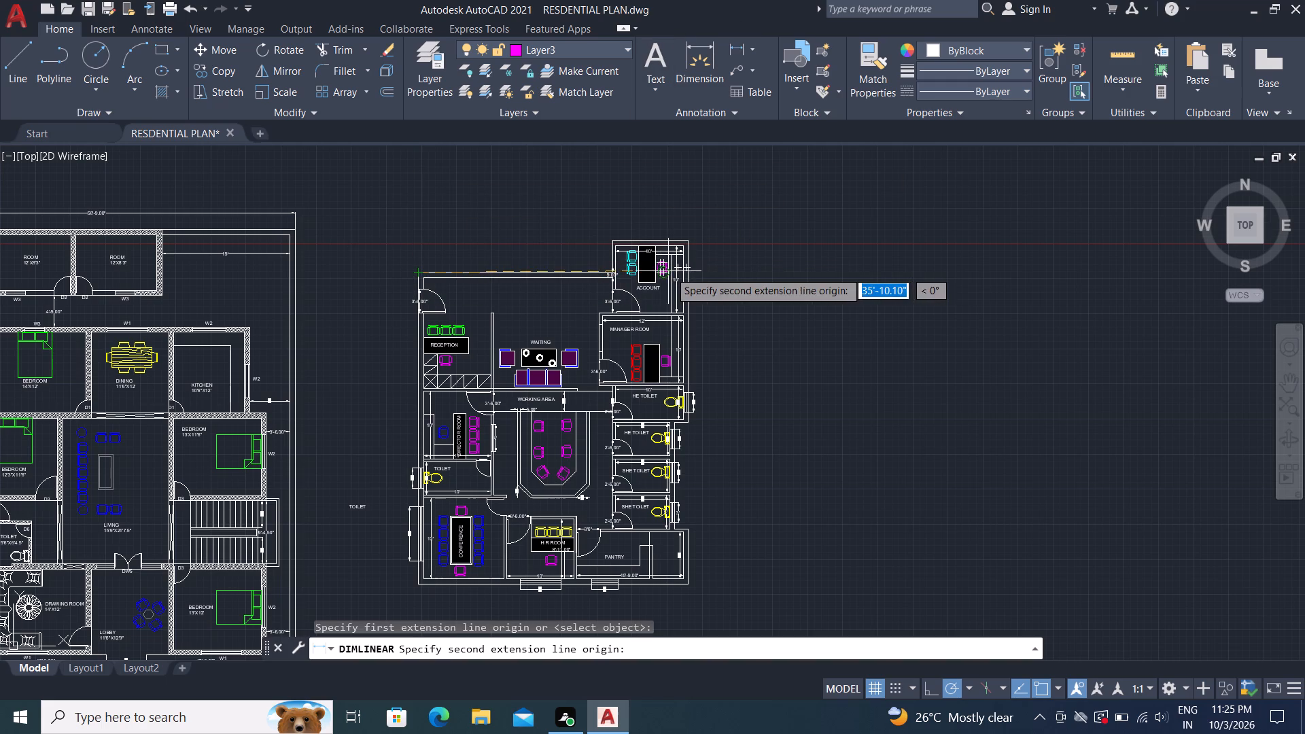
scroll(697, 271, up, 3)
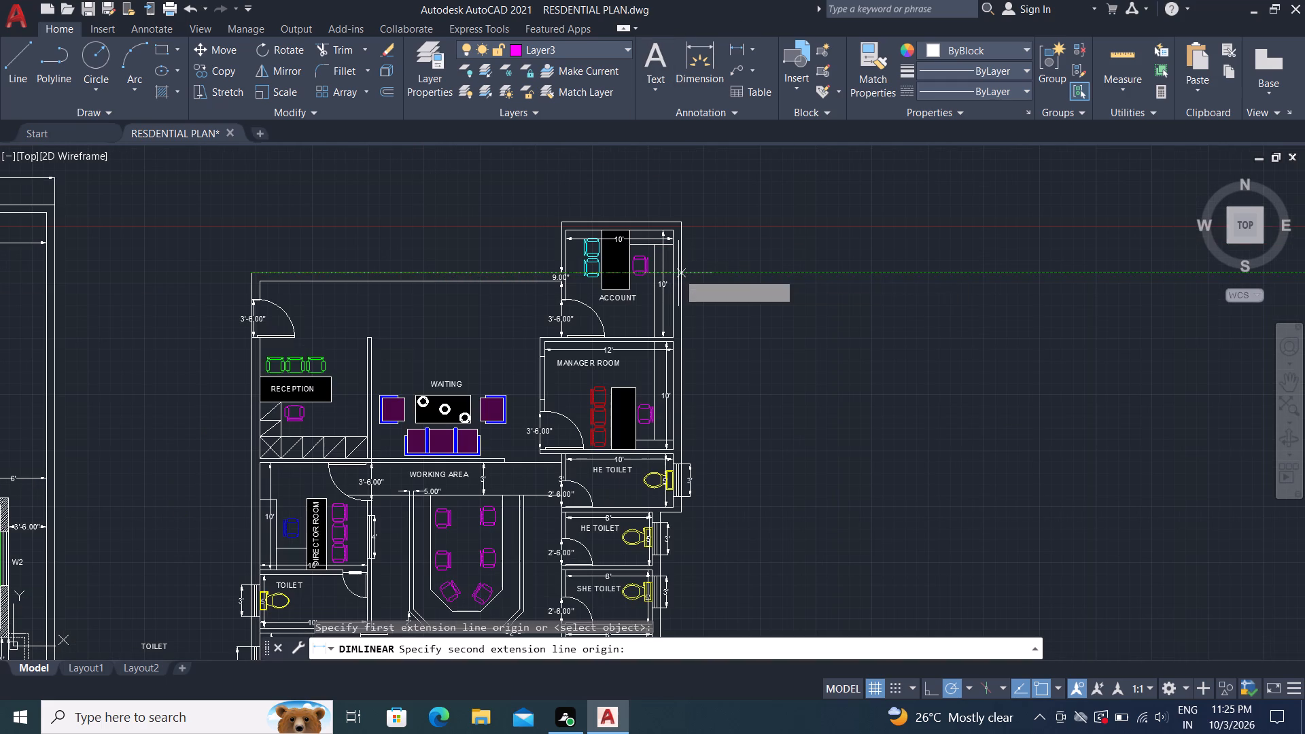
click(678, 273)
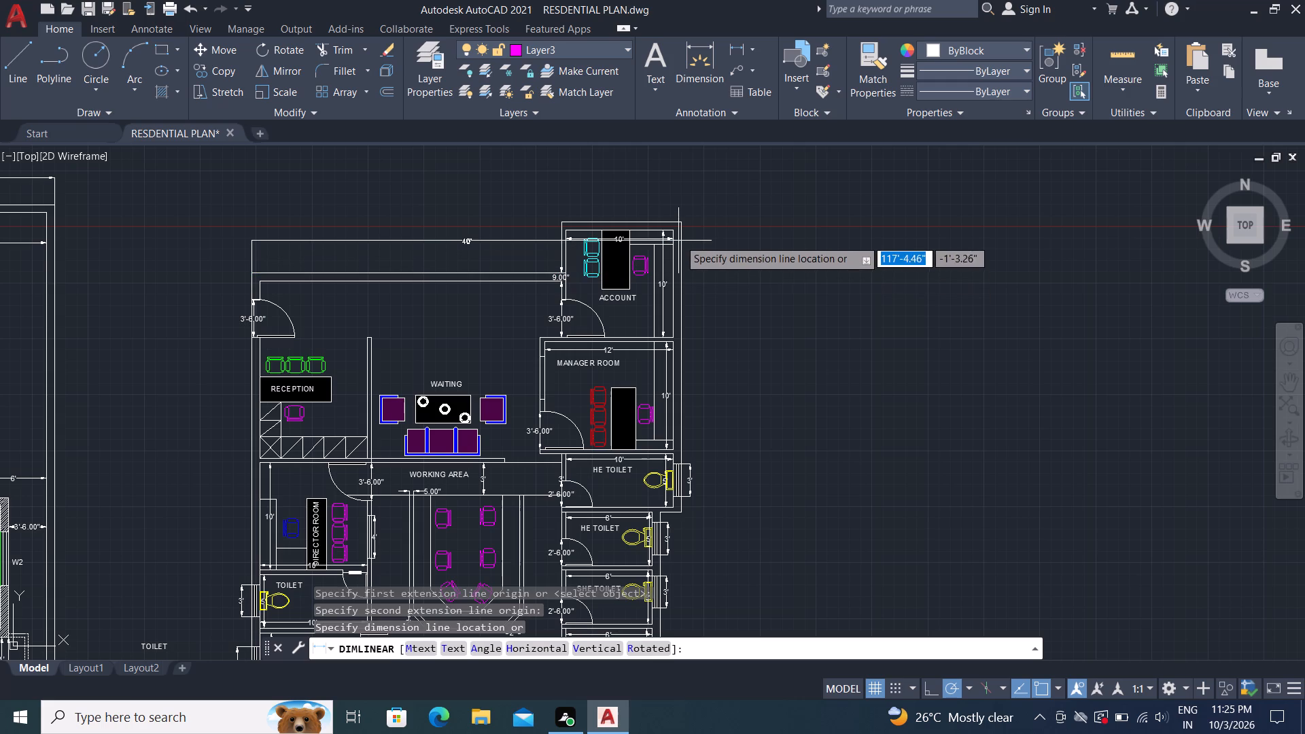
click(676, 202)
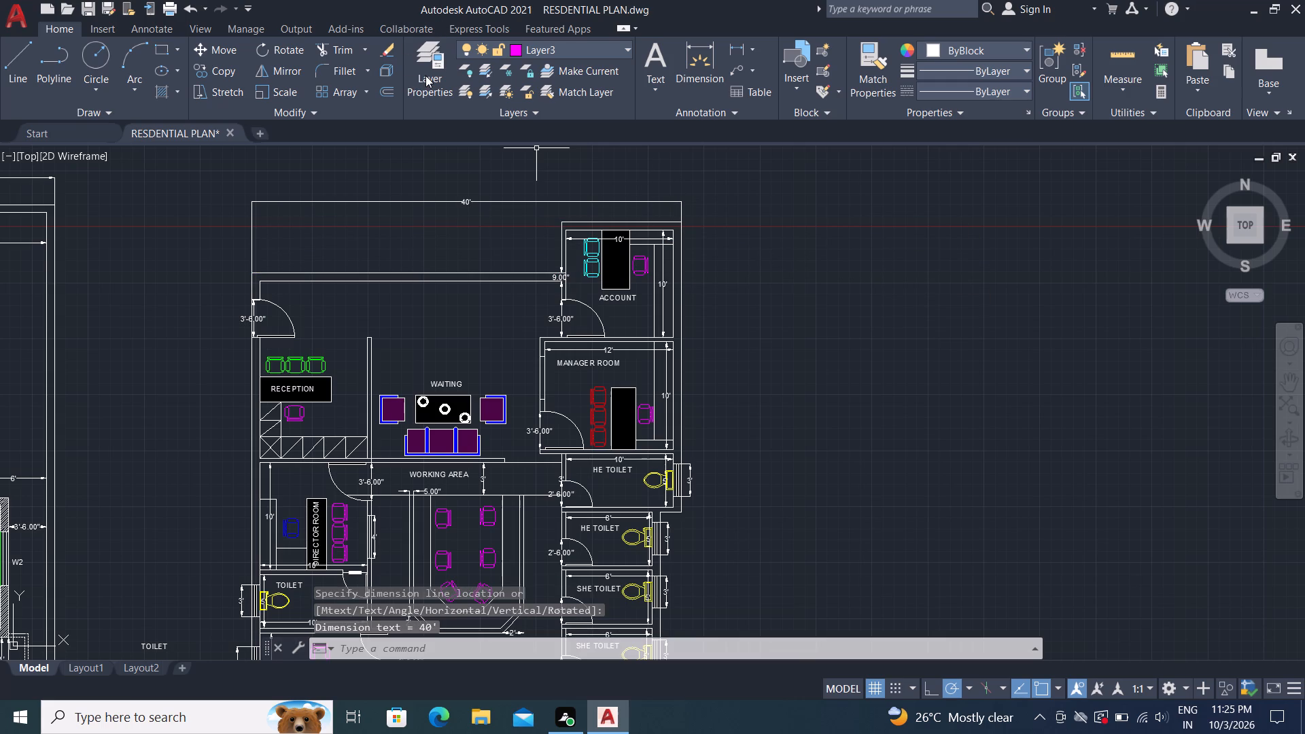
Match the properties of the ACCOUNT room's vertical 10' dimension onto the overall width dimension above the office plan.
click(425, 75)
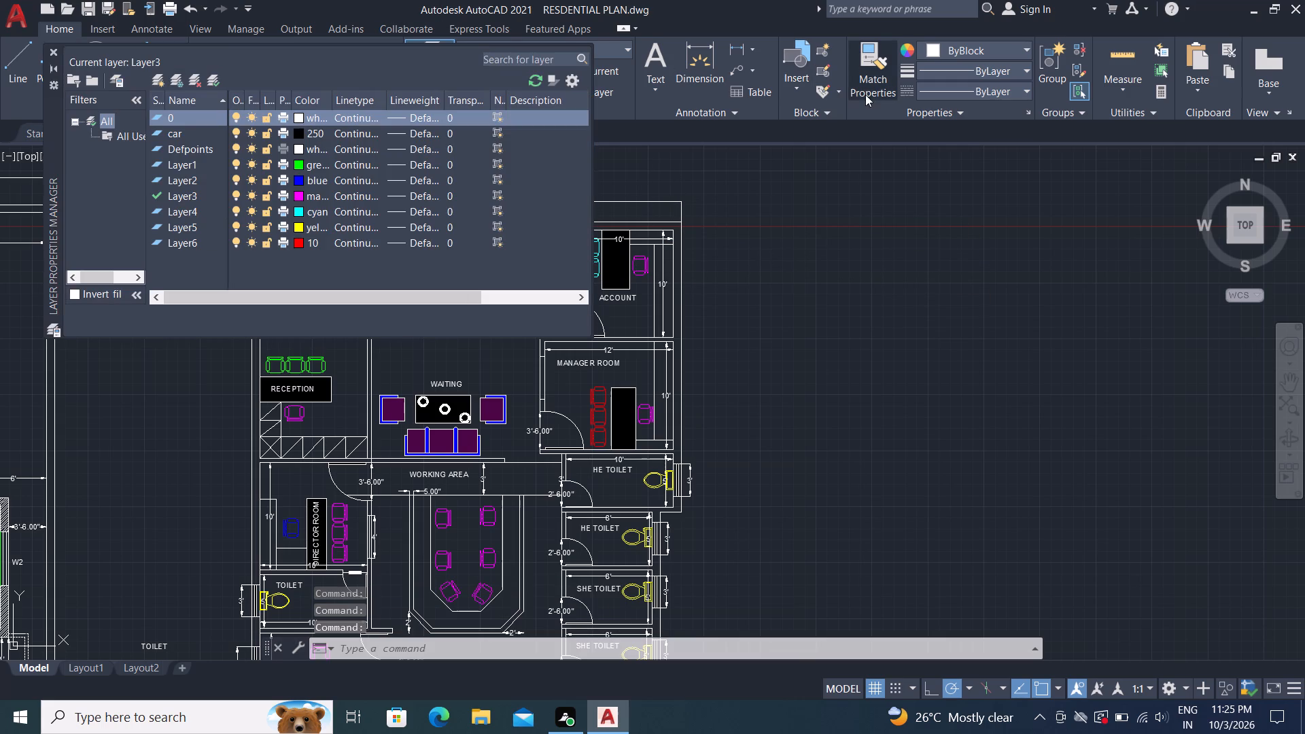
click(880, 64)
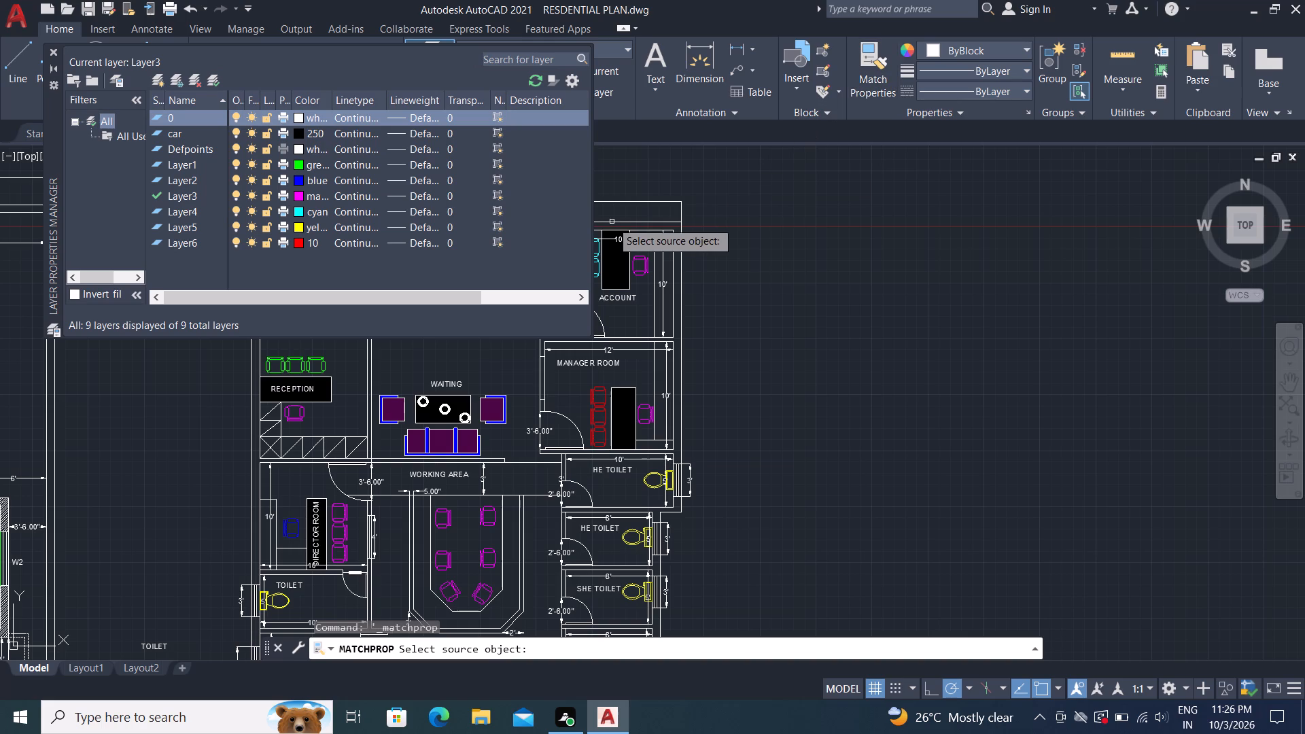
click(663, 239)
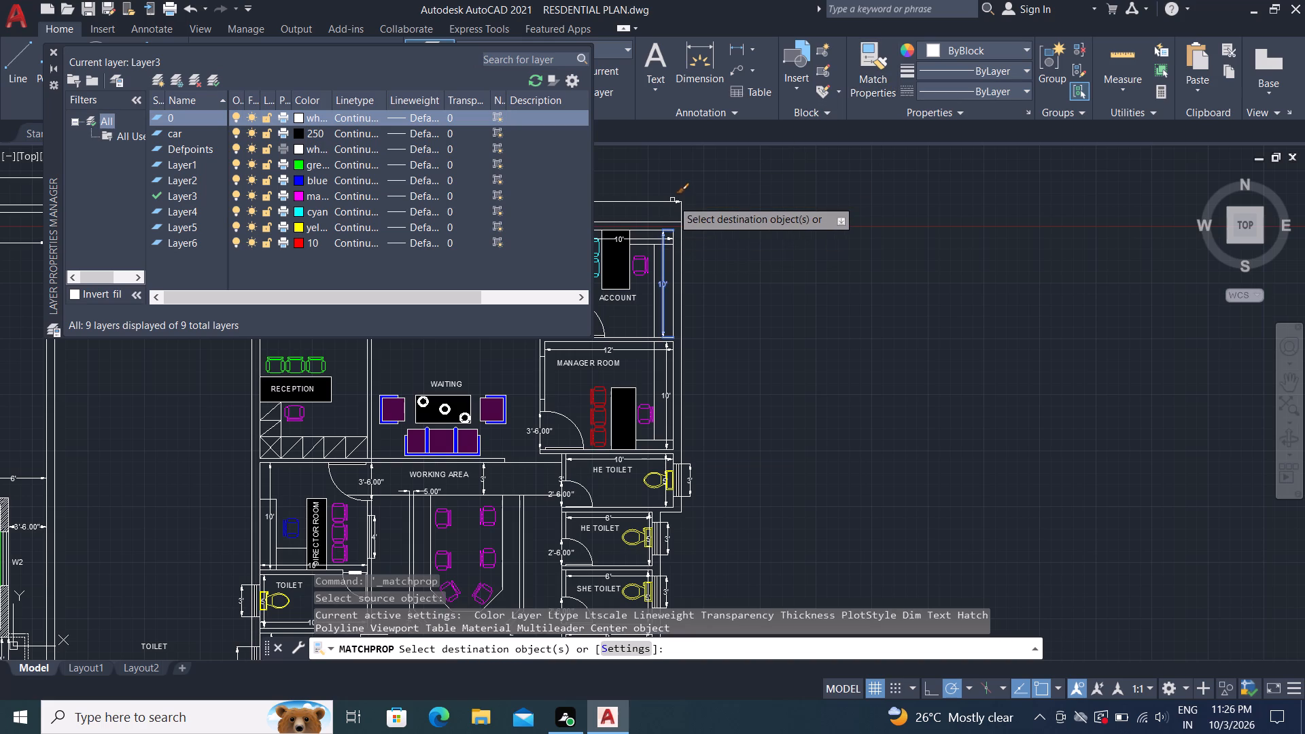
click(672, 200)
key(Escape)
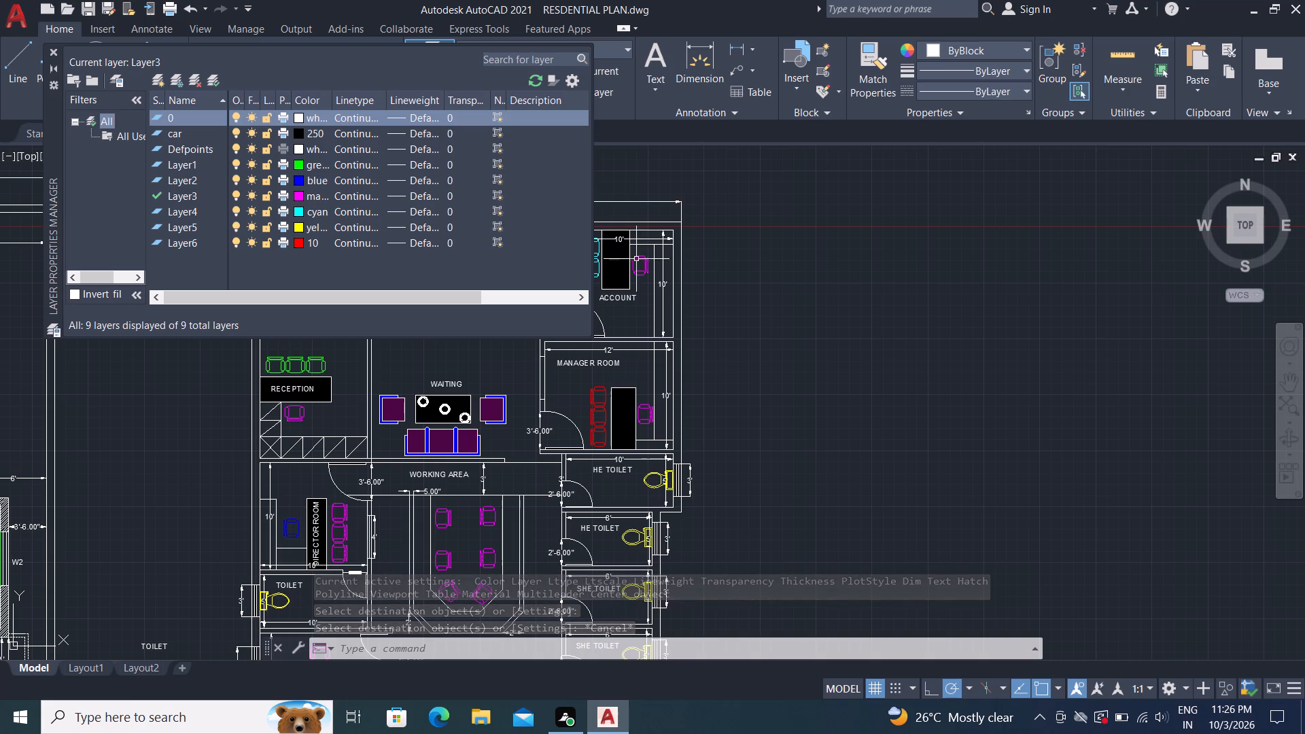
key(Escape)
key(Escape)
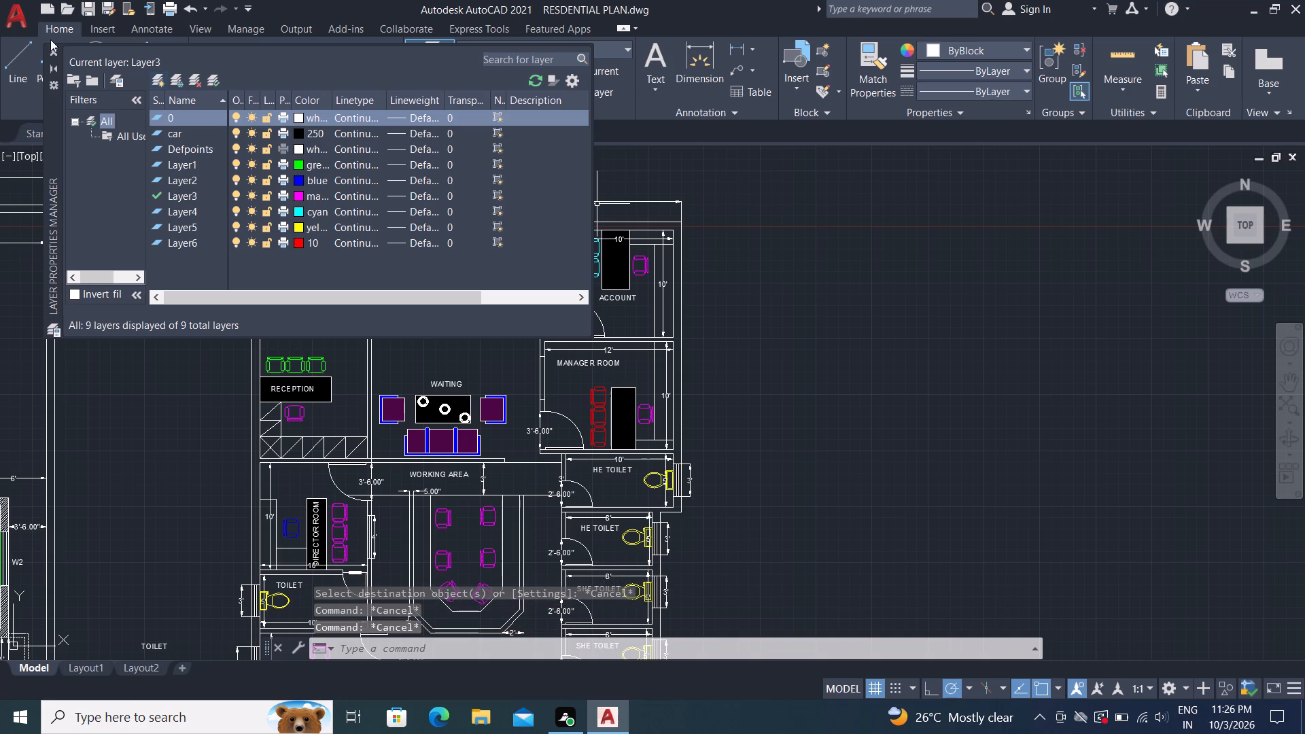
click(51, 48)
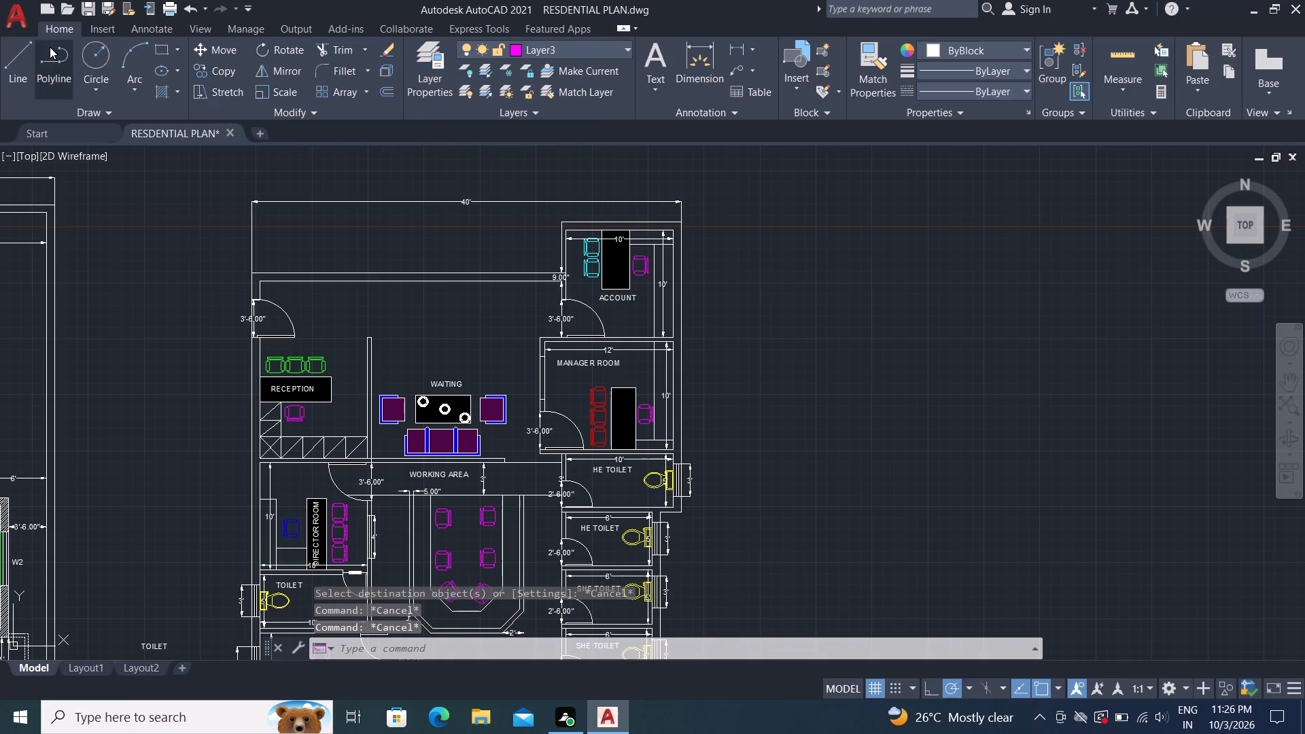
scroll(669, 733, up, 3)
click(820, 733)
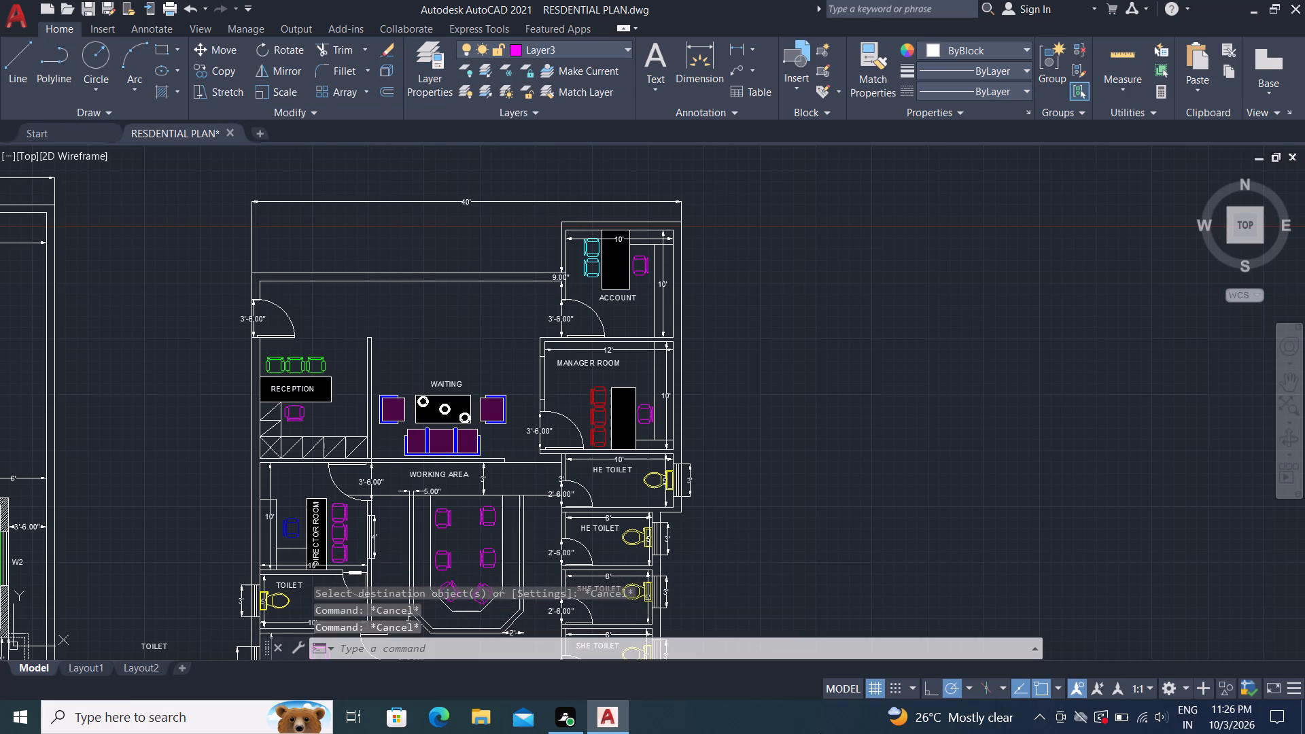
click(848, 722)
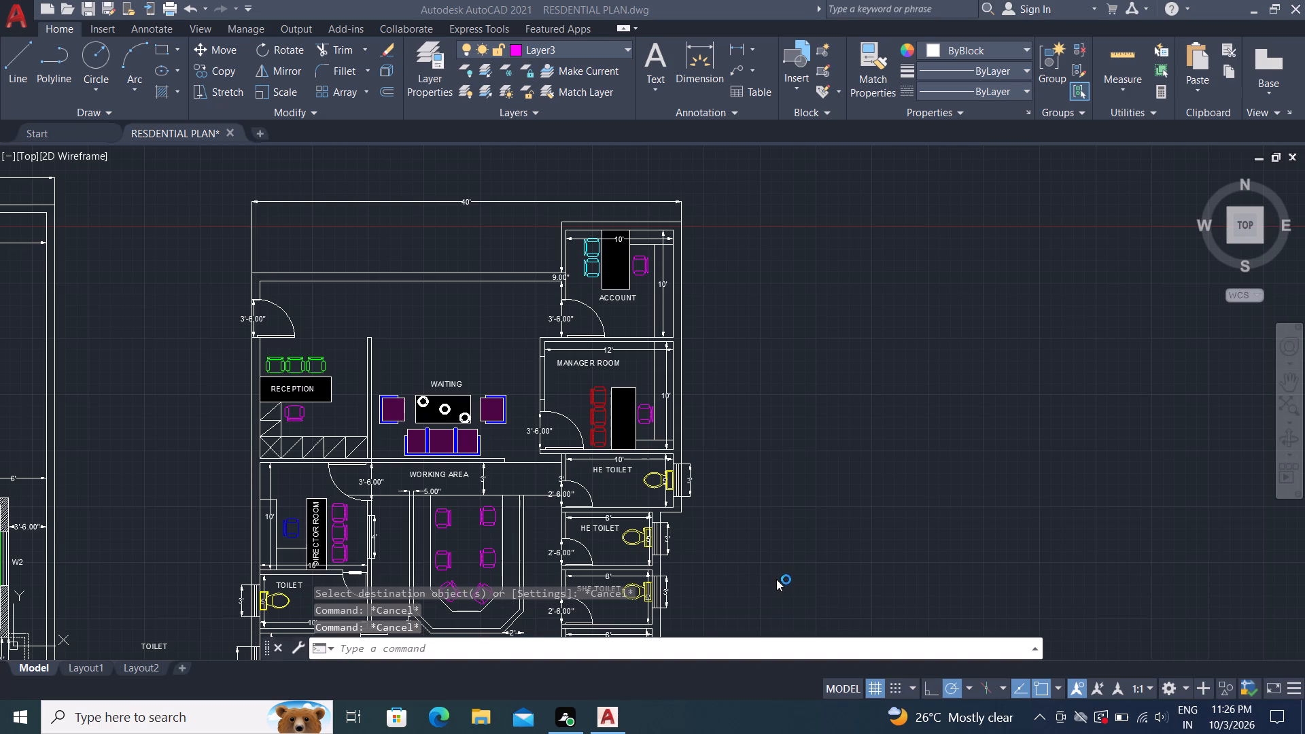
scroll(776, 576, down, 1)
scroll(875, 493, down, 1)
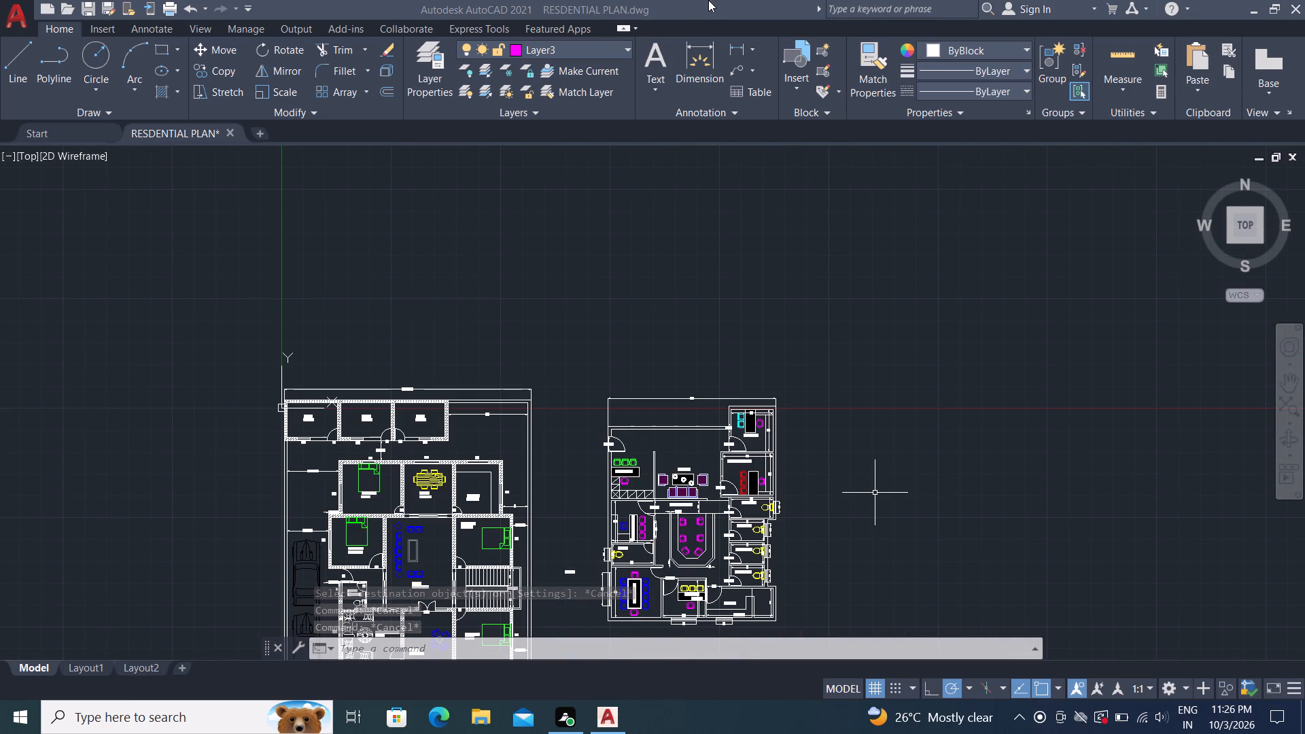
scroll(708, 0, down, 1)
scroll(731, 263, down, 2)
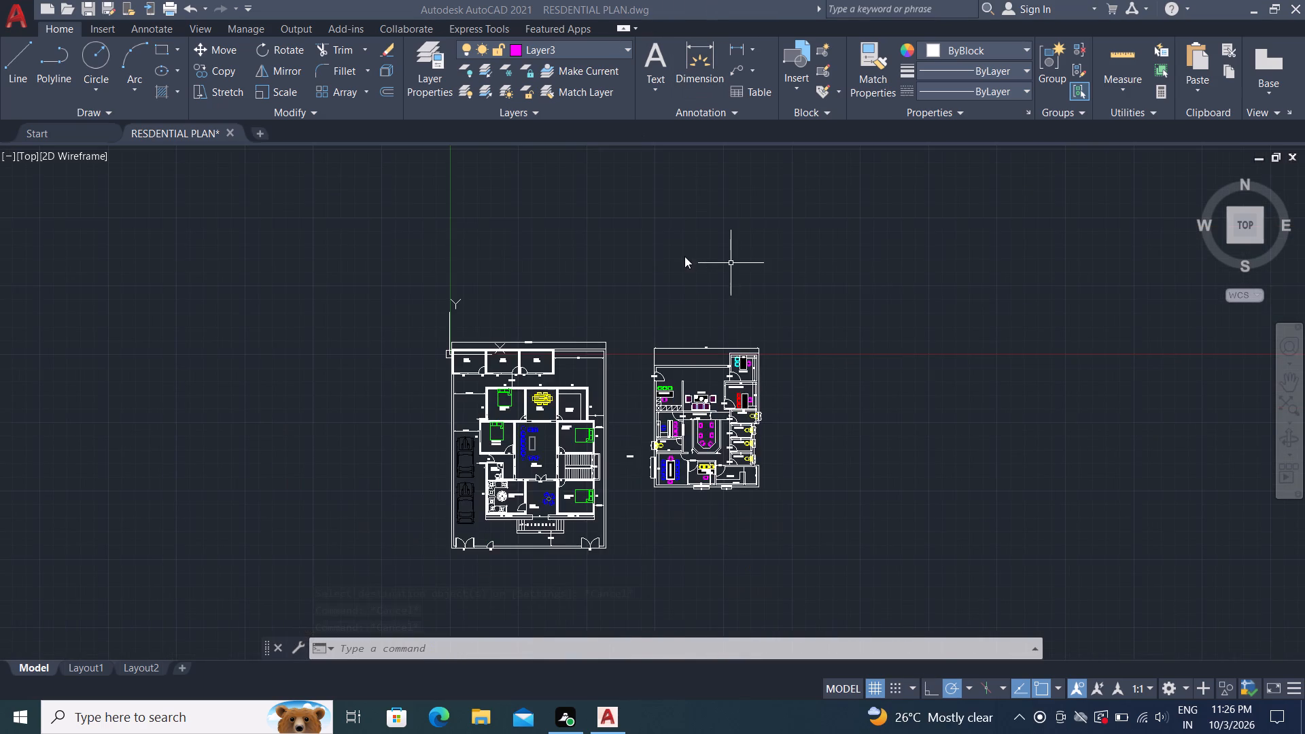
Delete the stray TOILET label lying between the residential plan and the office plan.
scroll(648, 314, up, 12)
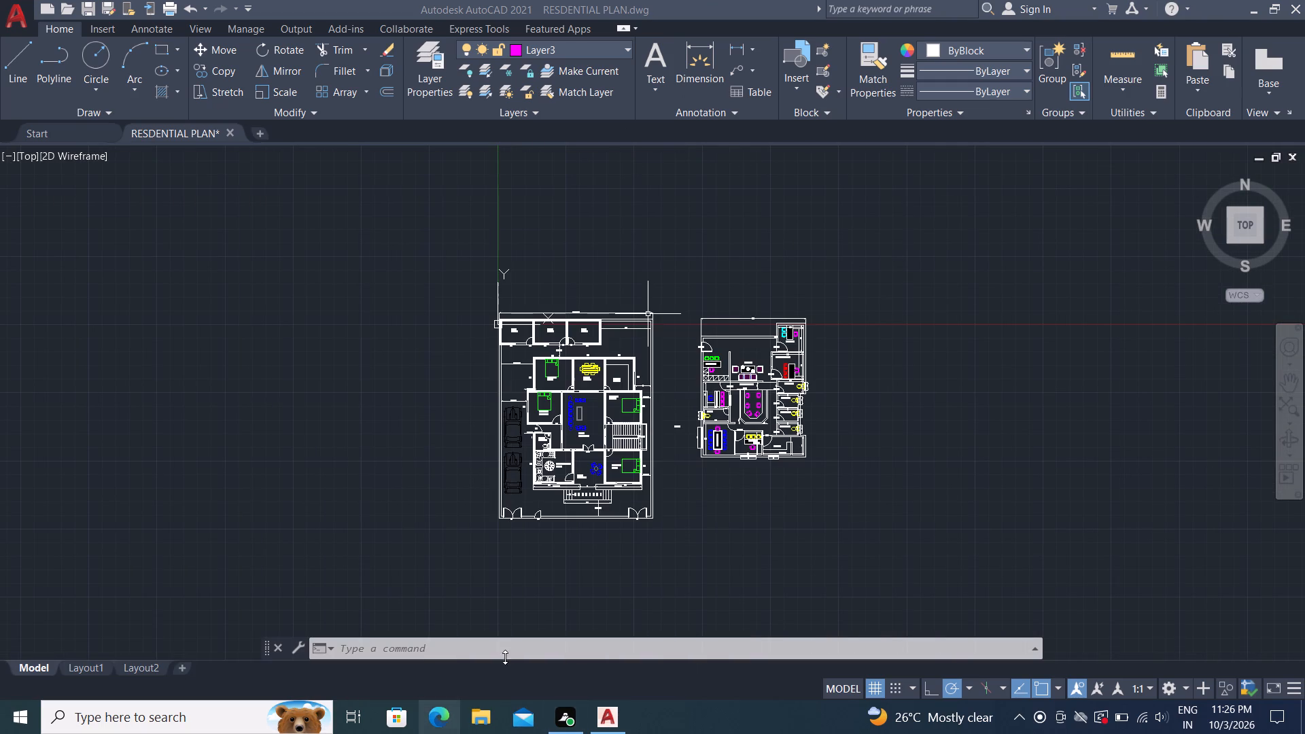
scroll(707, 432, up, 3)
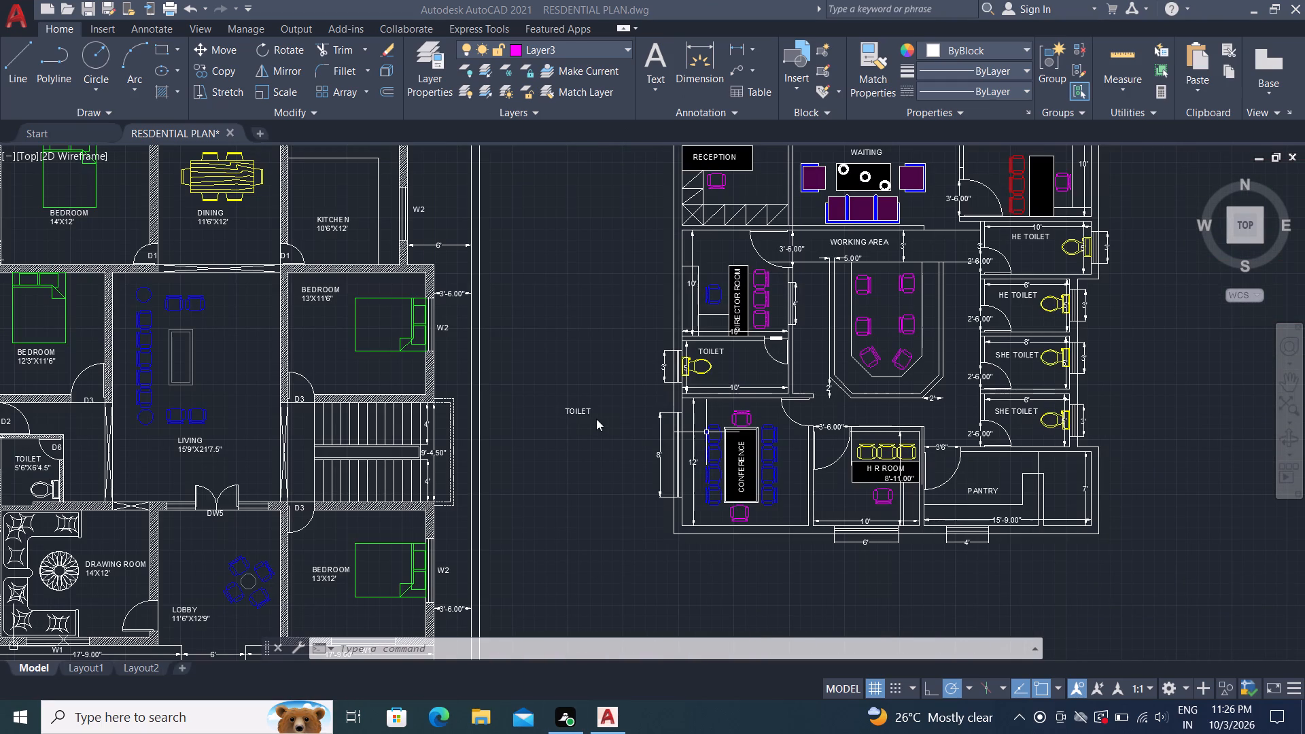
key(space)
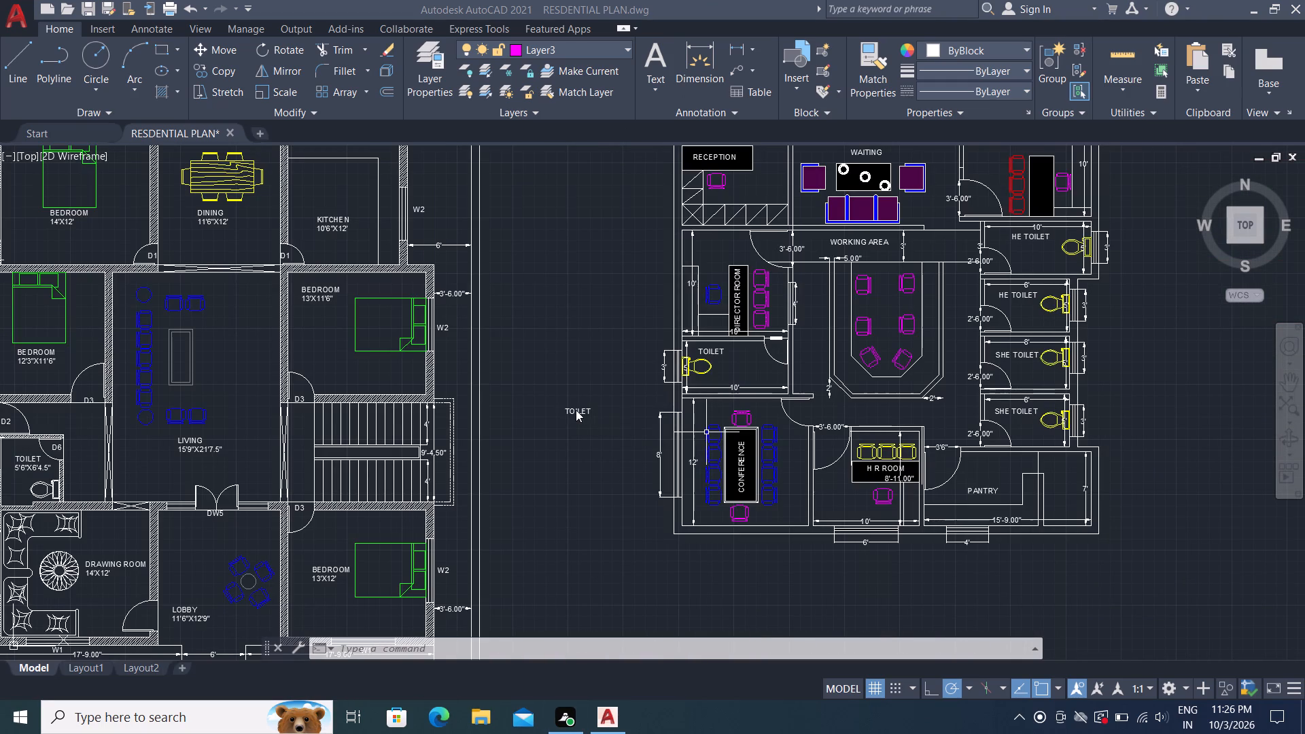
key(Escape)
key(Escape)
key(space)
click(578, 405)
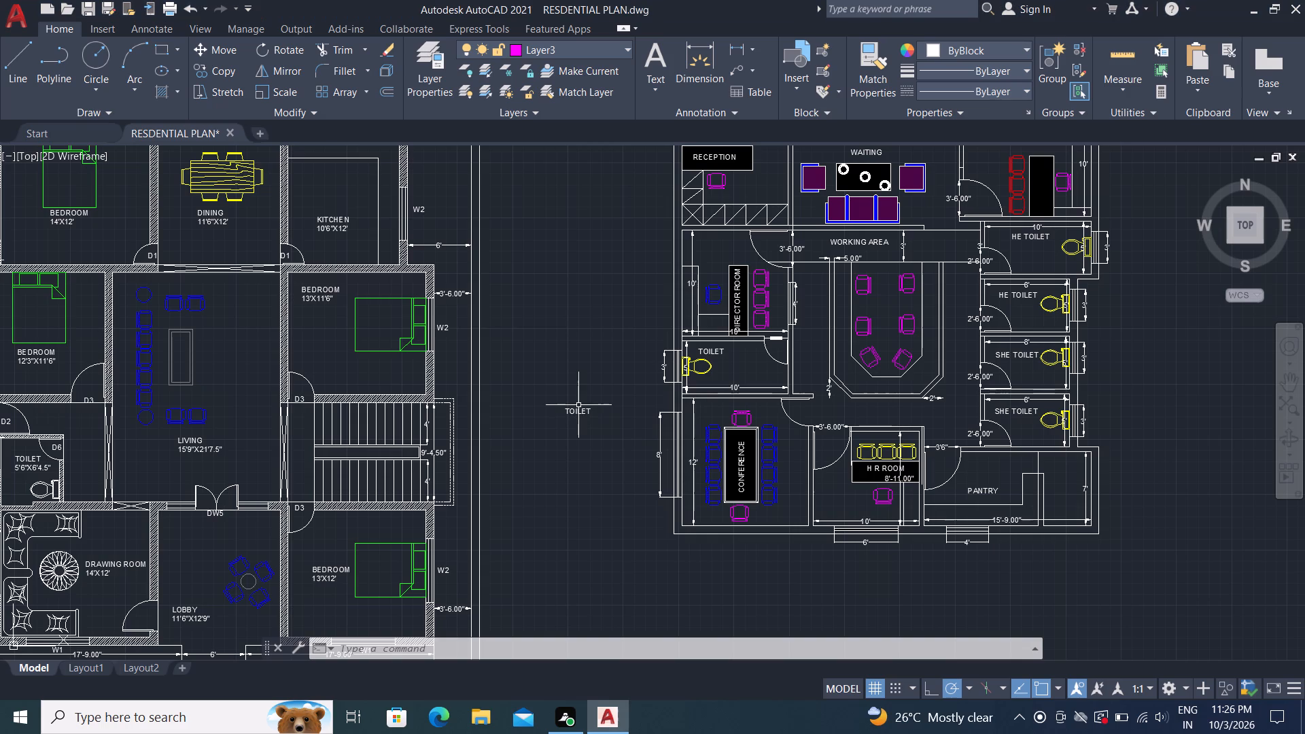
click(578, 415)
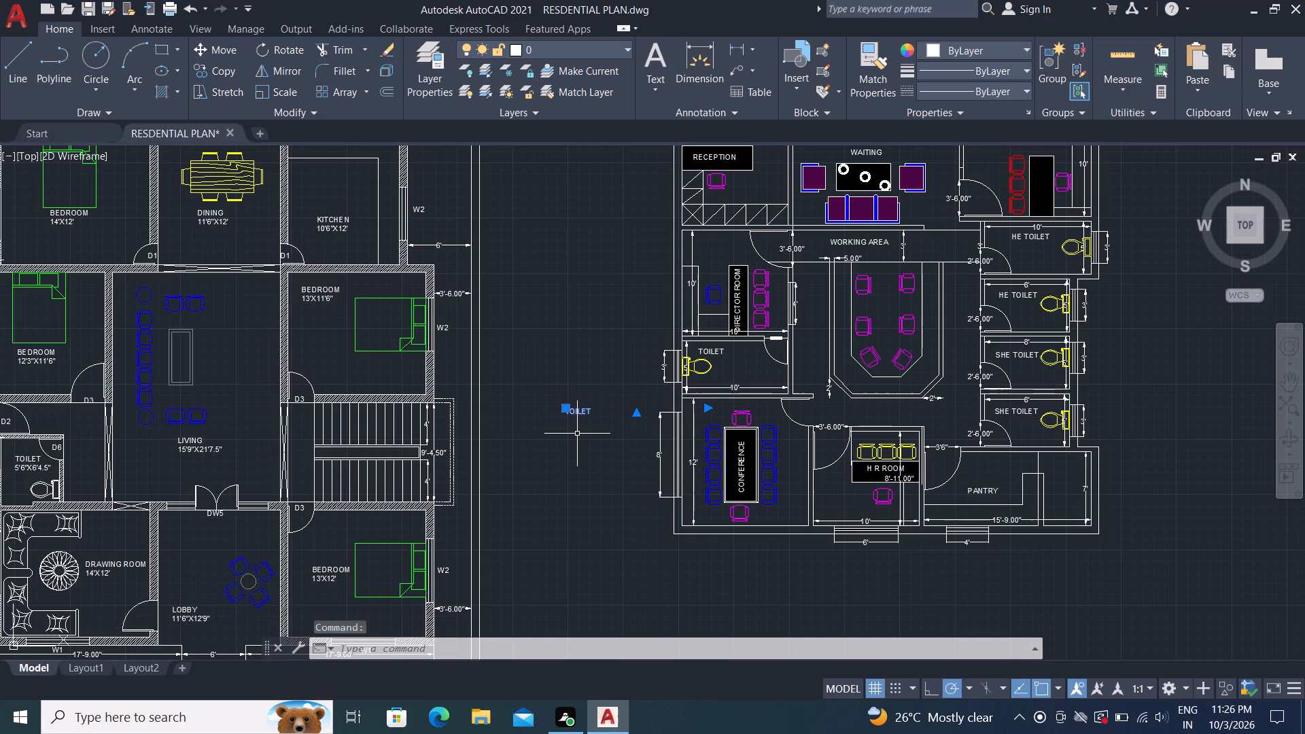
key(Delete)
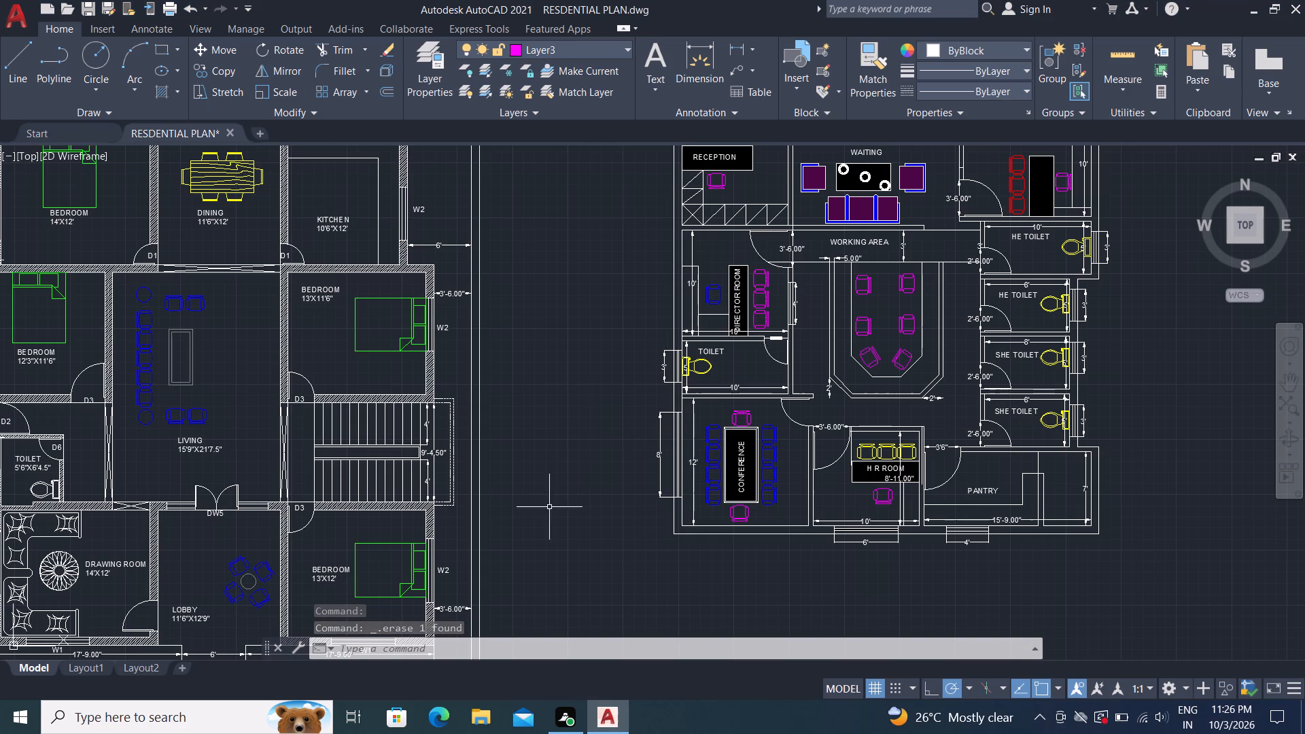
Set up a plot with the DWG To PDF.pc3 plotter and a Window plot area enclosing the whole office plan.
scroll(730, 543, down, 1)
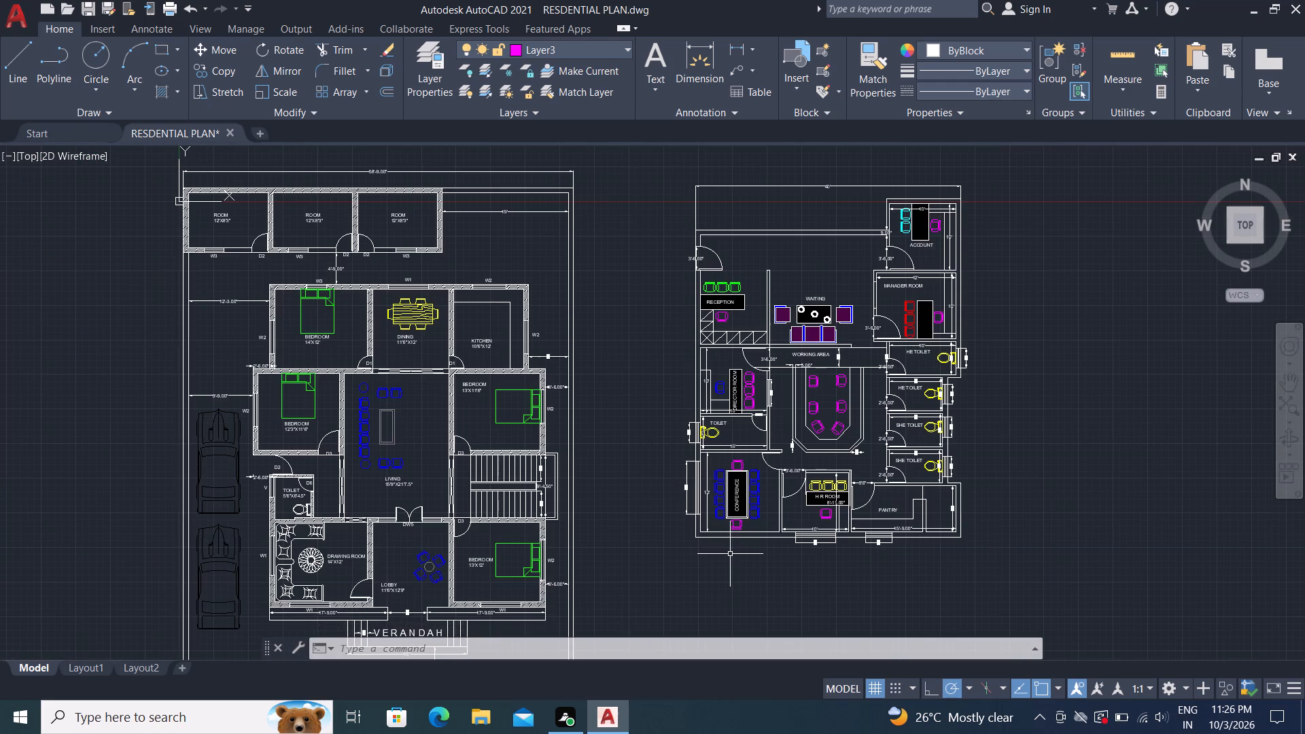
key(ctrl+p)
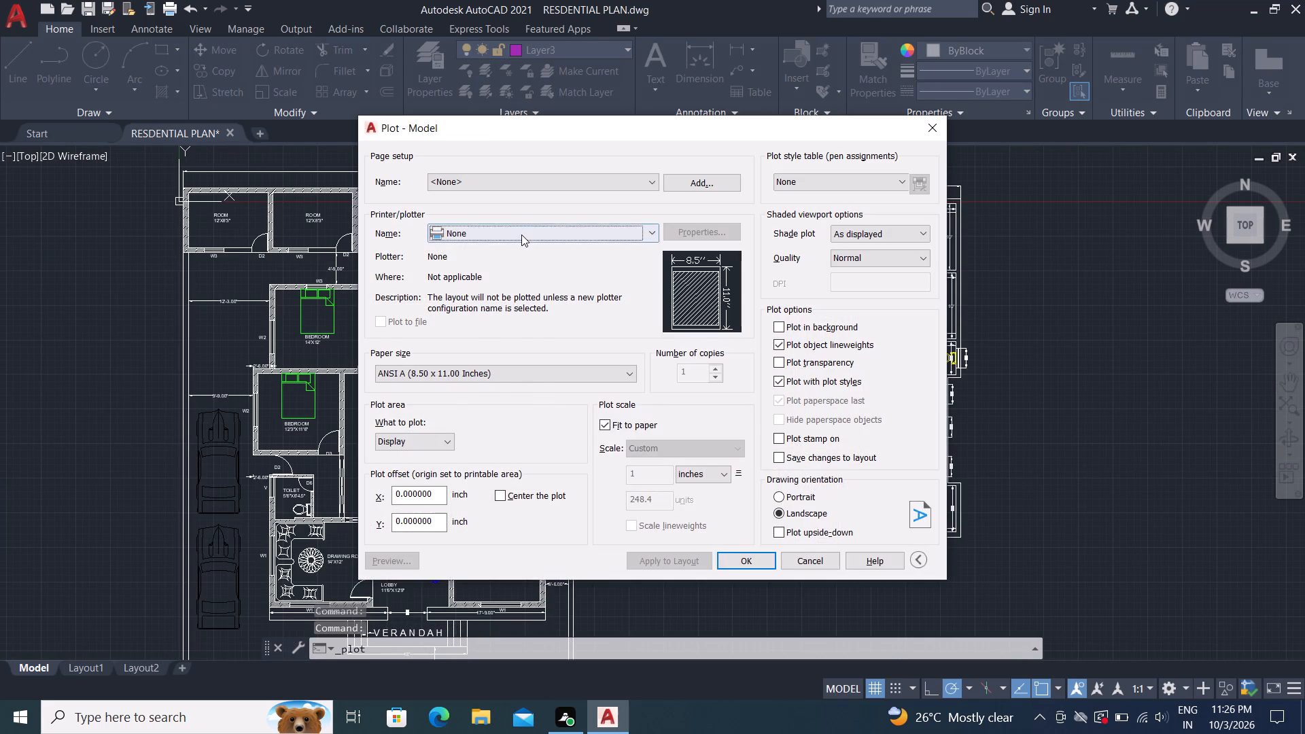
click(521, 234)
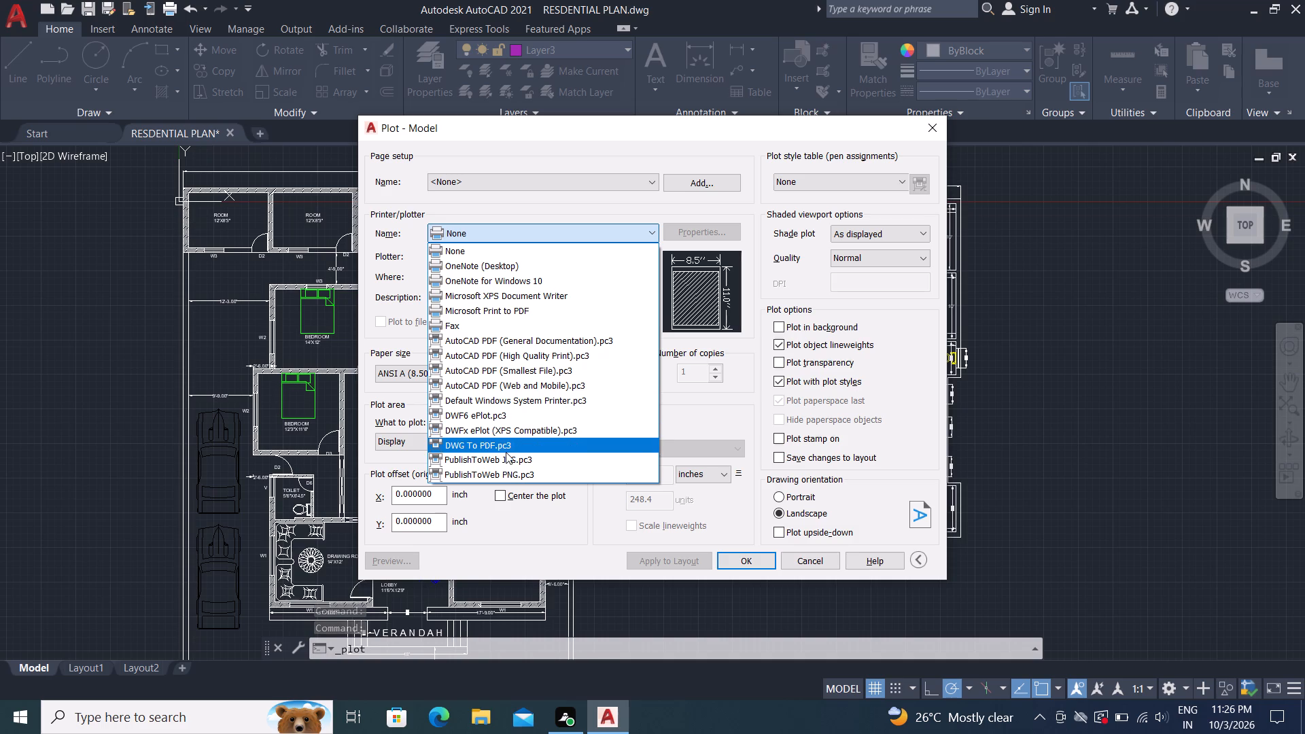
click(502, 441)
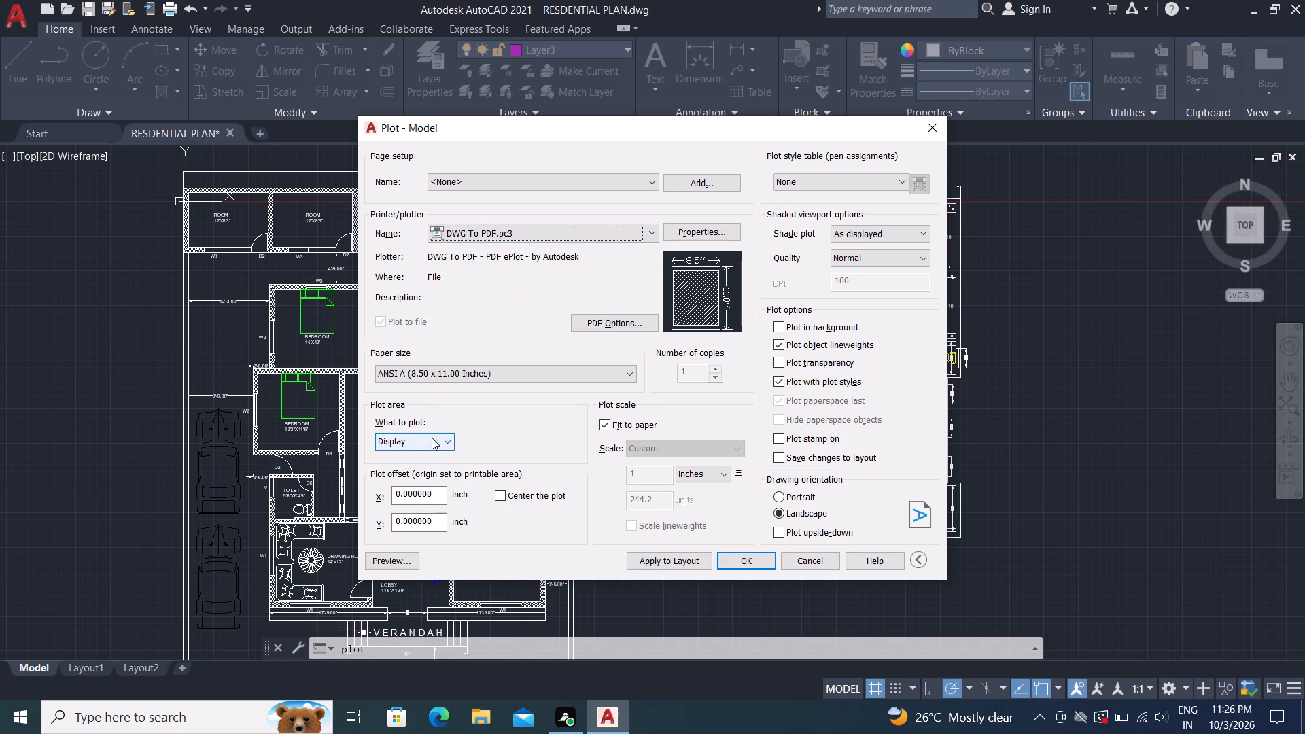
click(432, 438)
click(443, 491)
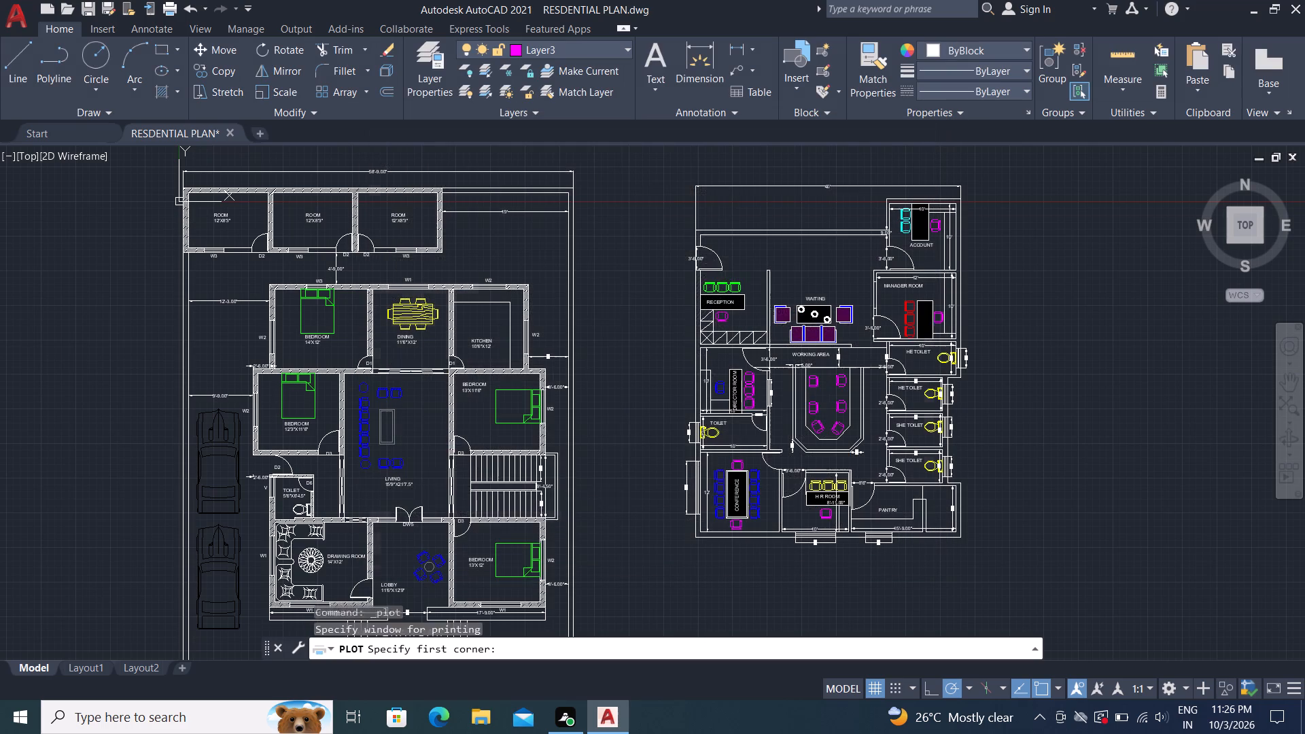
click(646, 162)
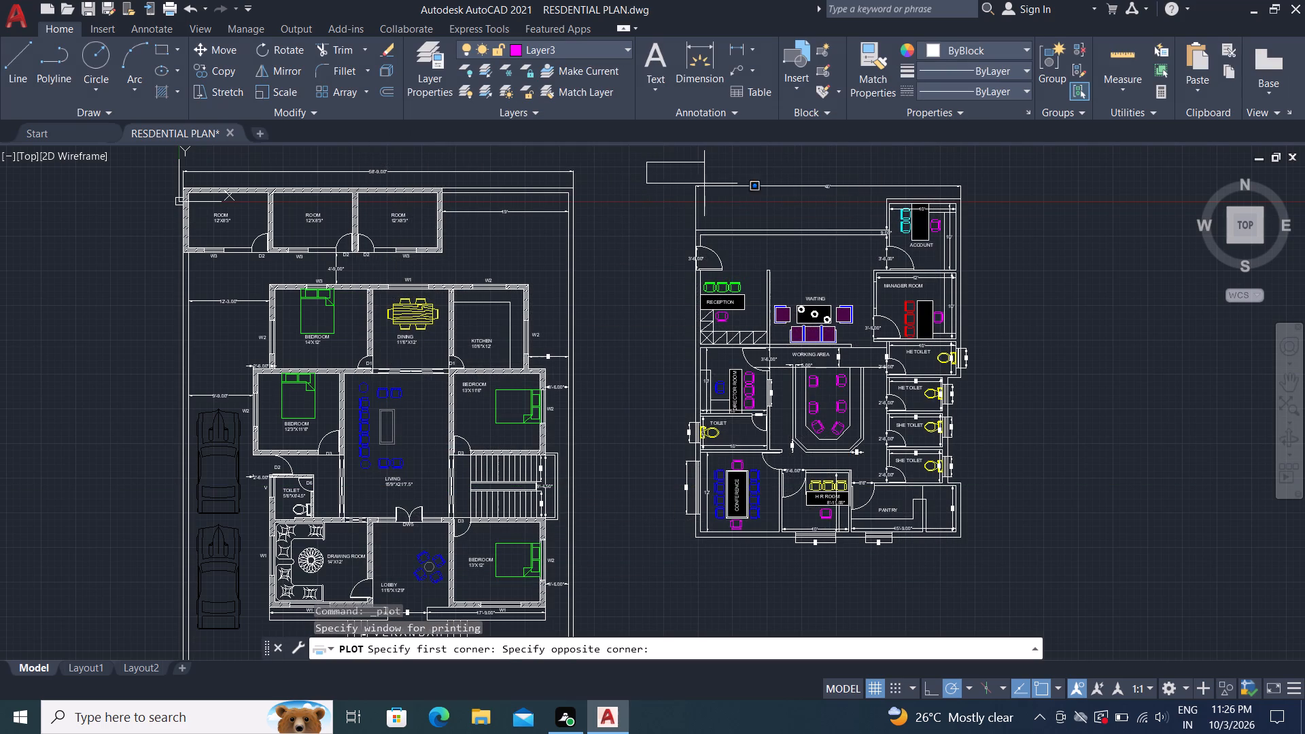
click(998, 582)
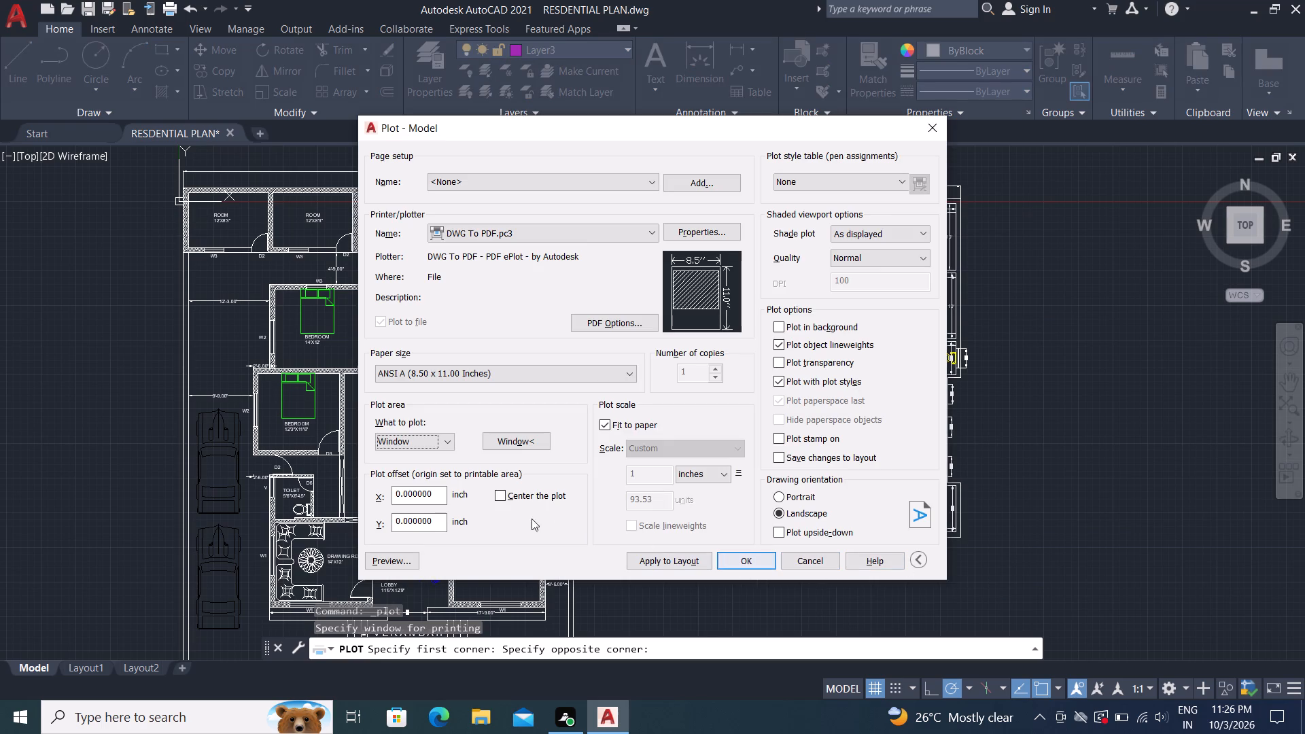
Preview the plot of the office plan.
click(393, 561)
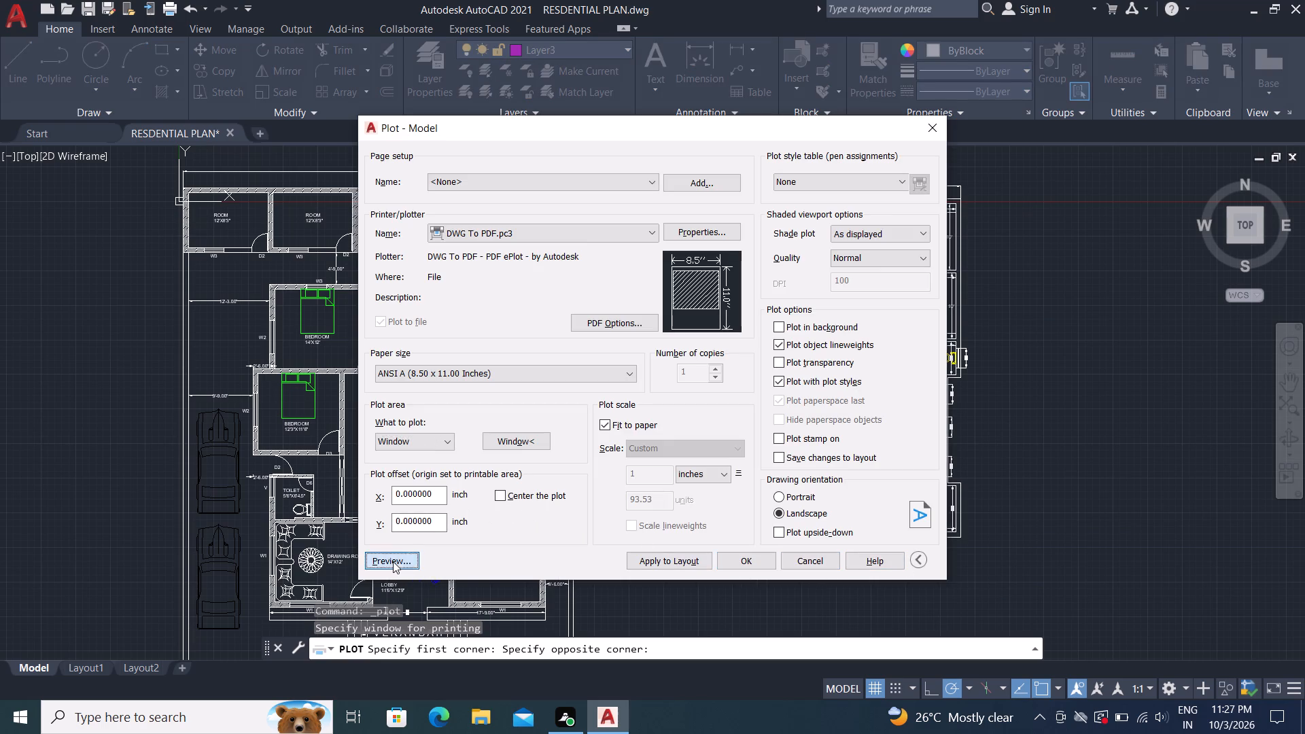
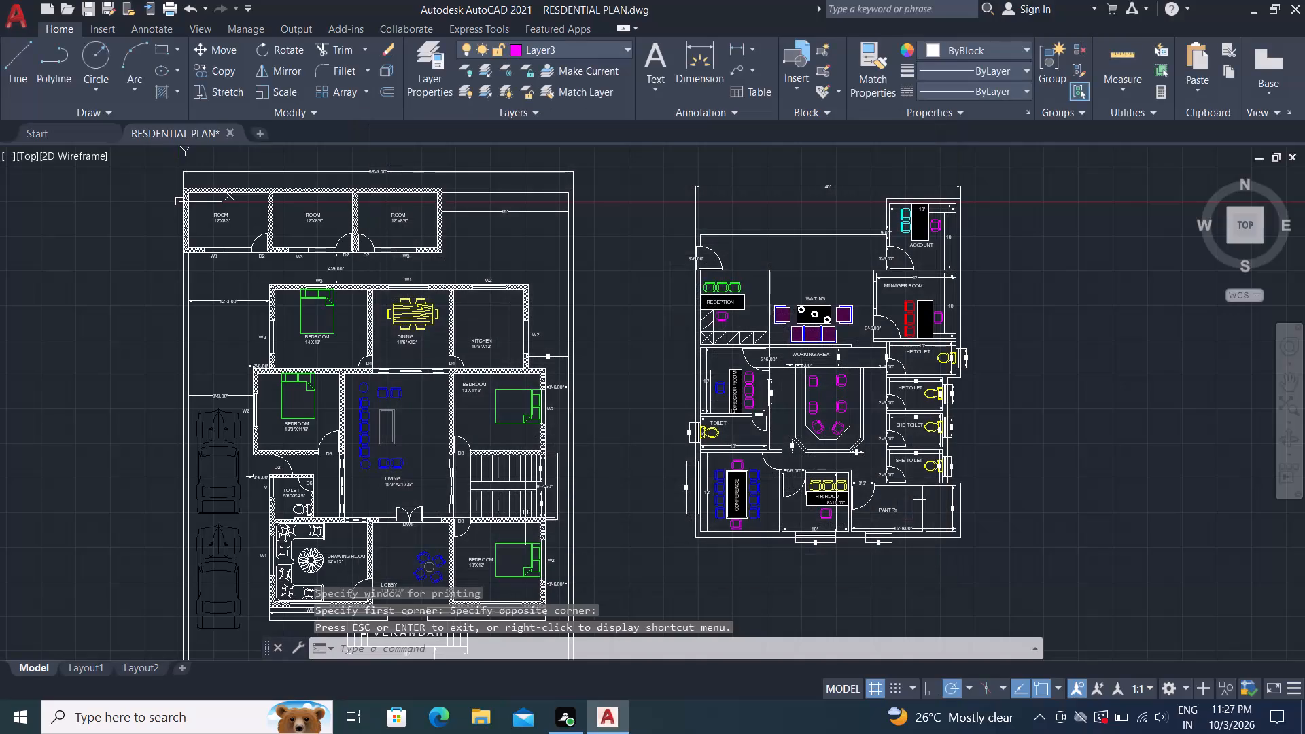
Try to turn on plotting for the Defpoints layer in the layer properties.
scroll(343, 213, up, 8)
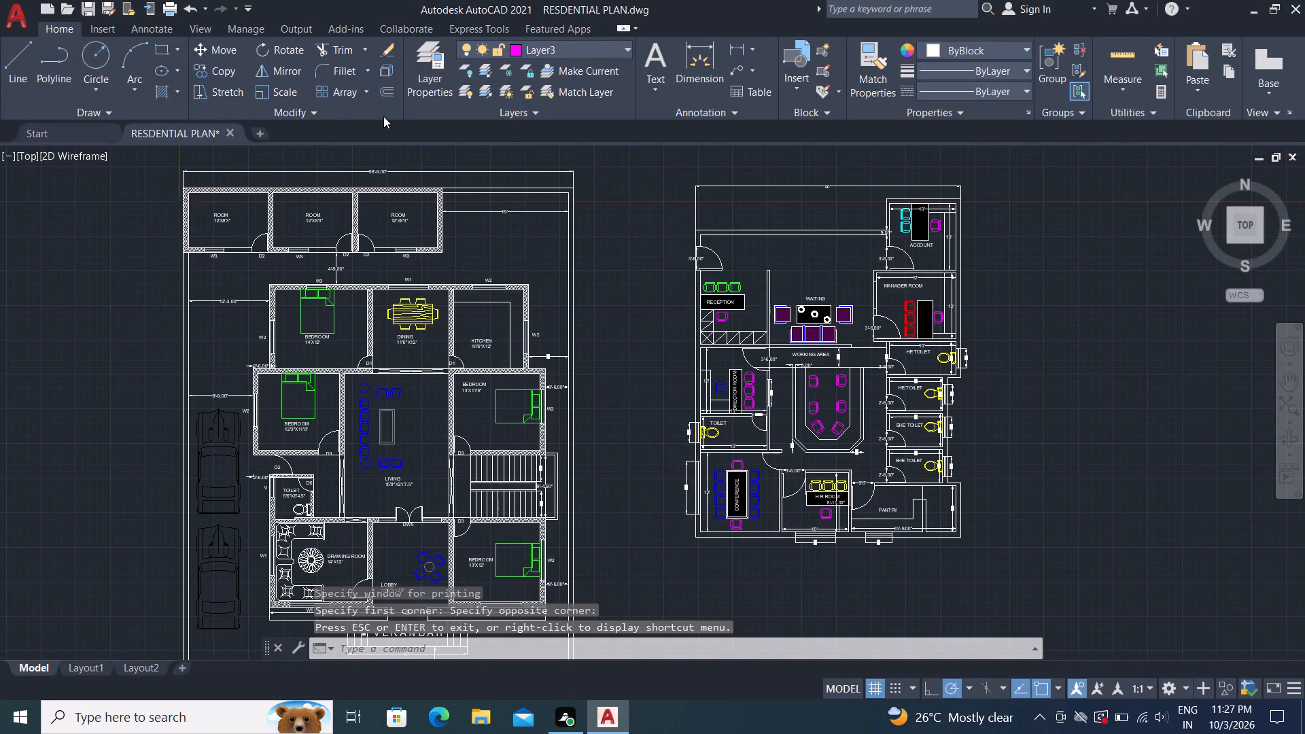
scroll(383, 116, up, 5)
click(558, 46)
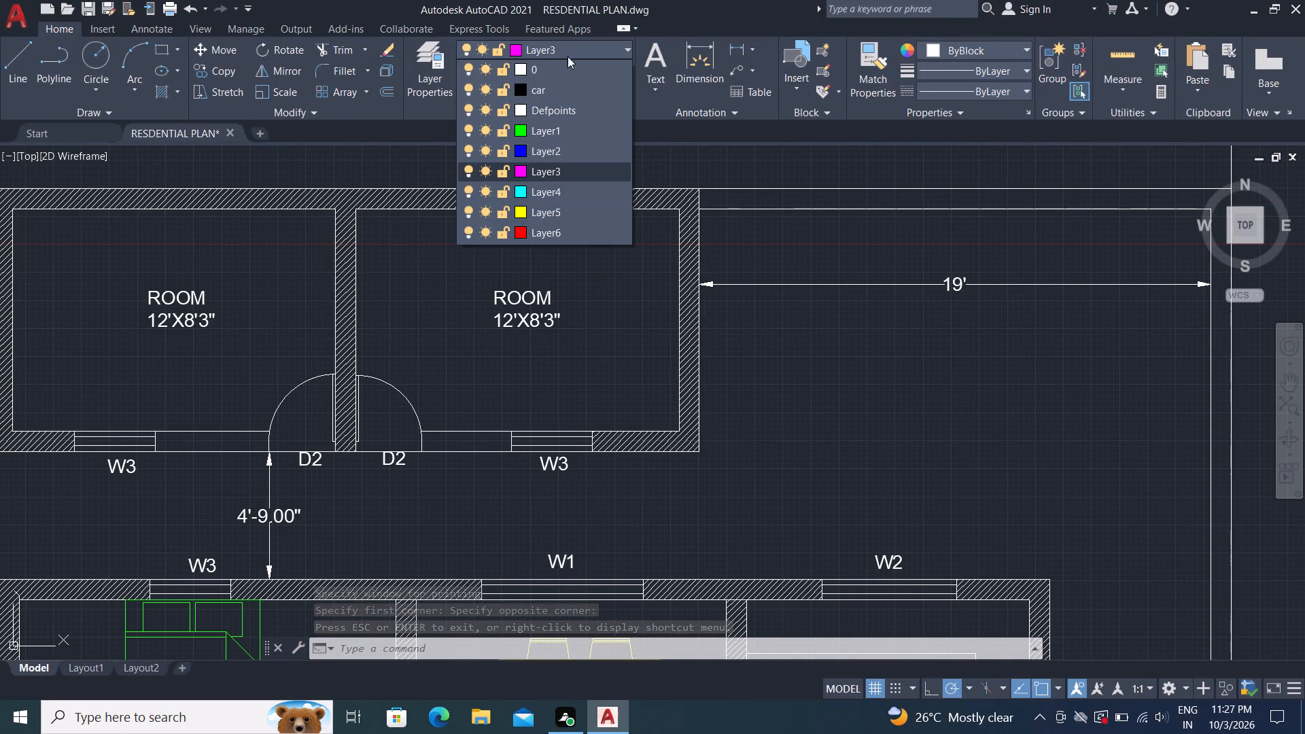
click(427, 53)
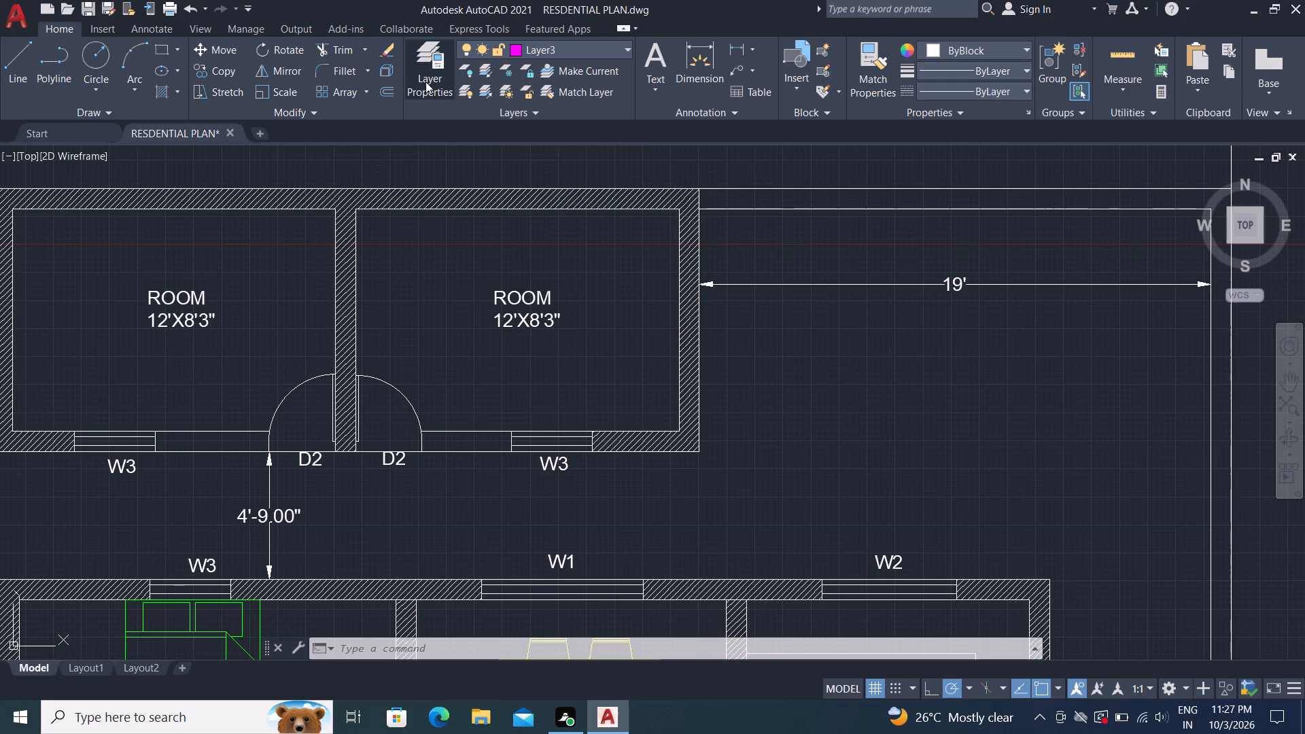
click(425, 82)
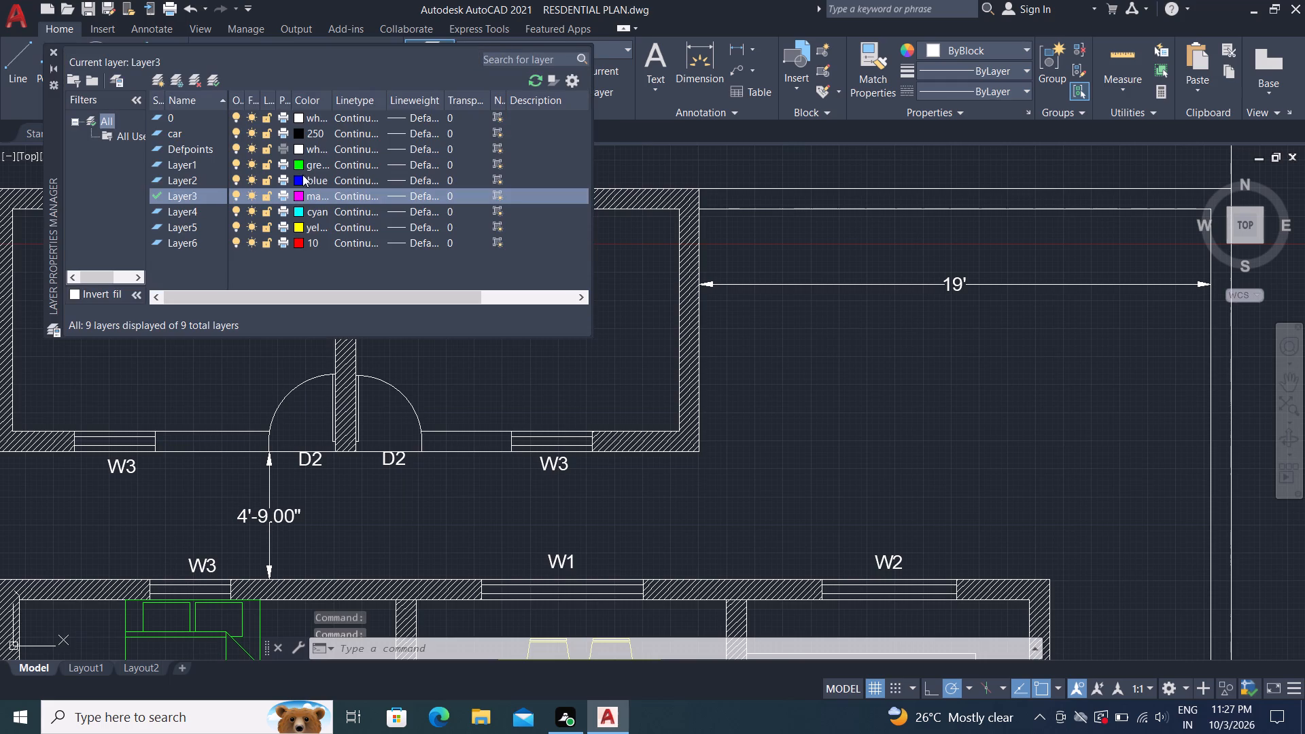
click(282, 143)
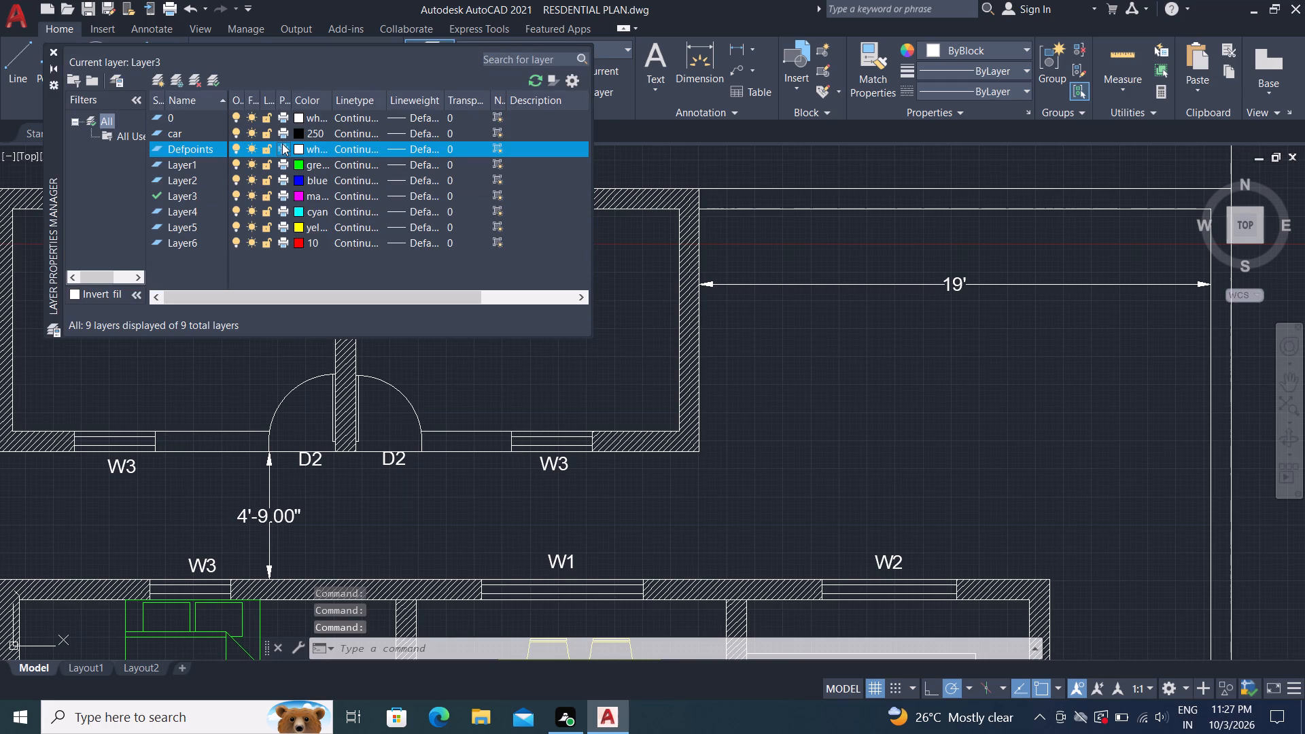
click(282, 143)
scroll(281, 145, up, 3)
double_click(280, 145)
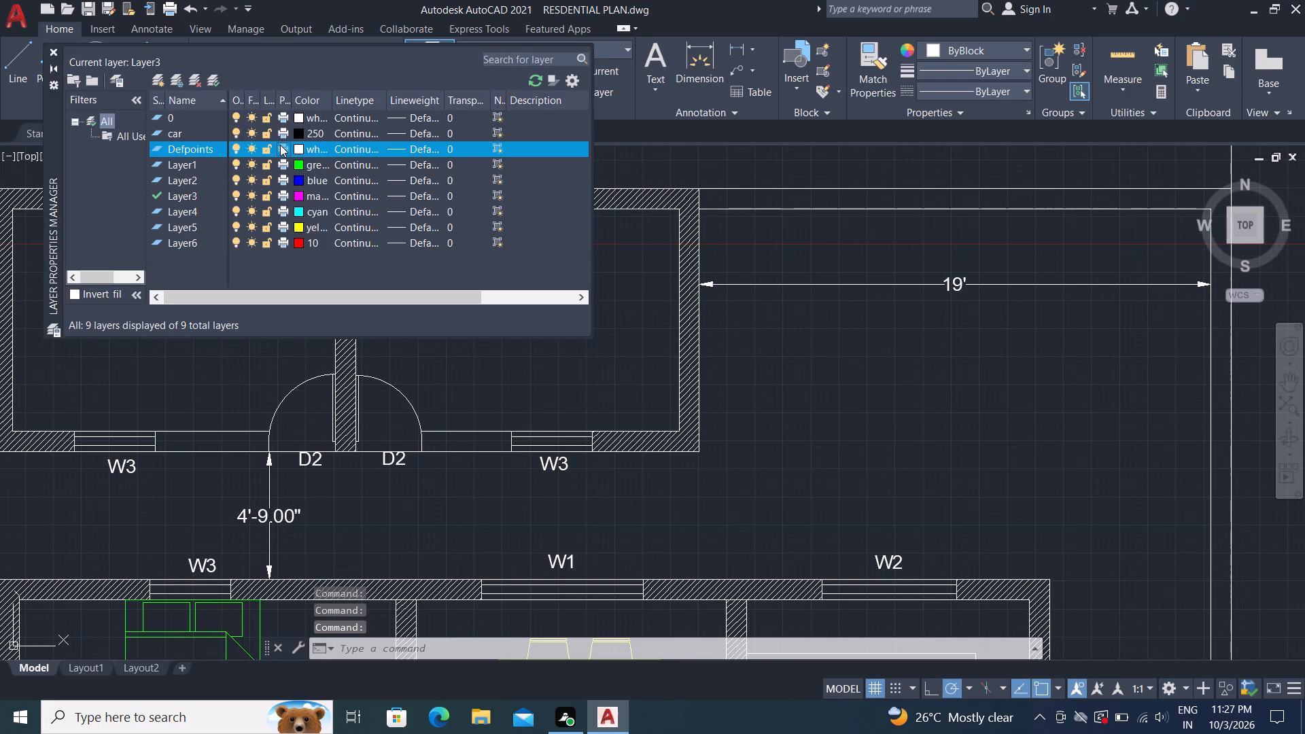
Set the Defpoints layer's color to index color 9 and close the layer properties.
click(295, 146)
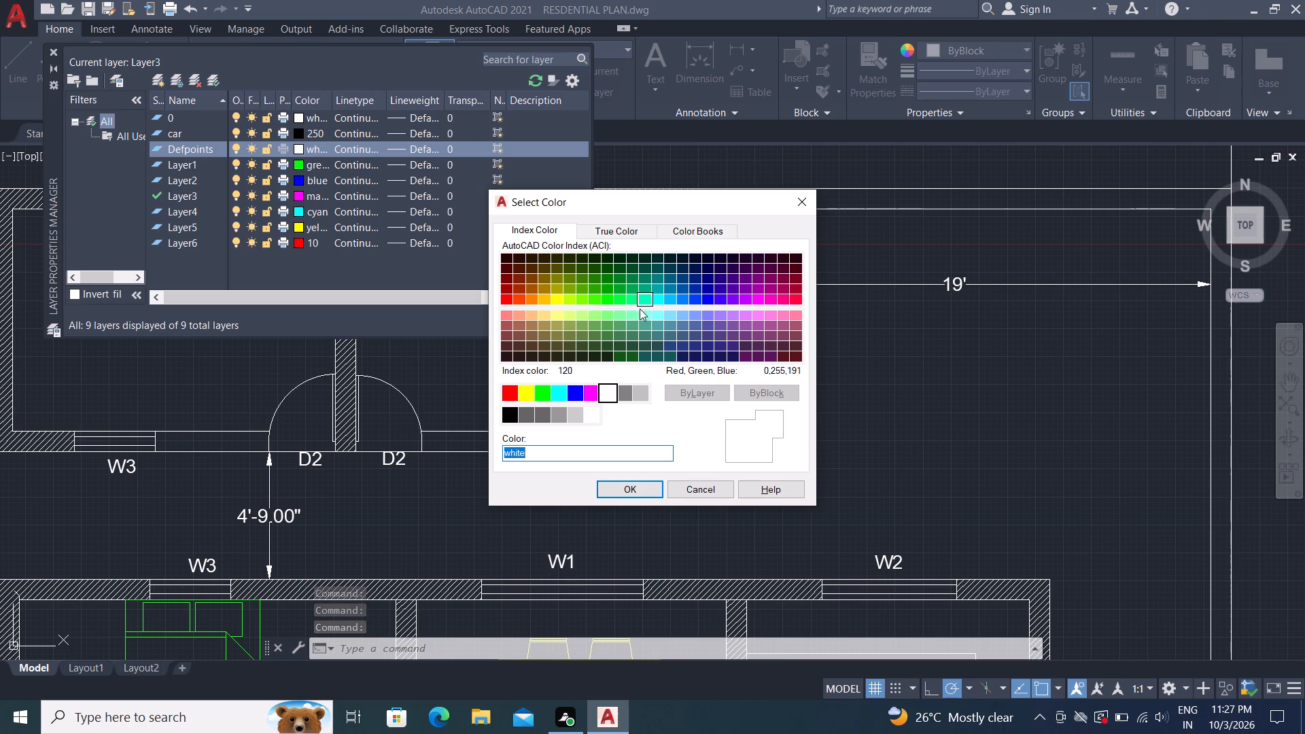
click(644, 393)
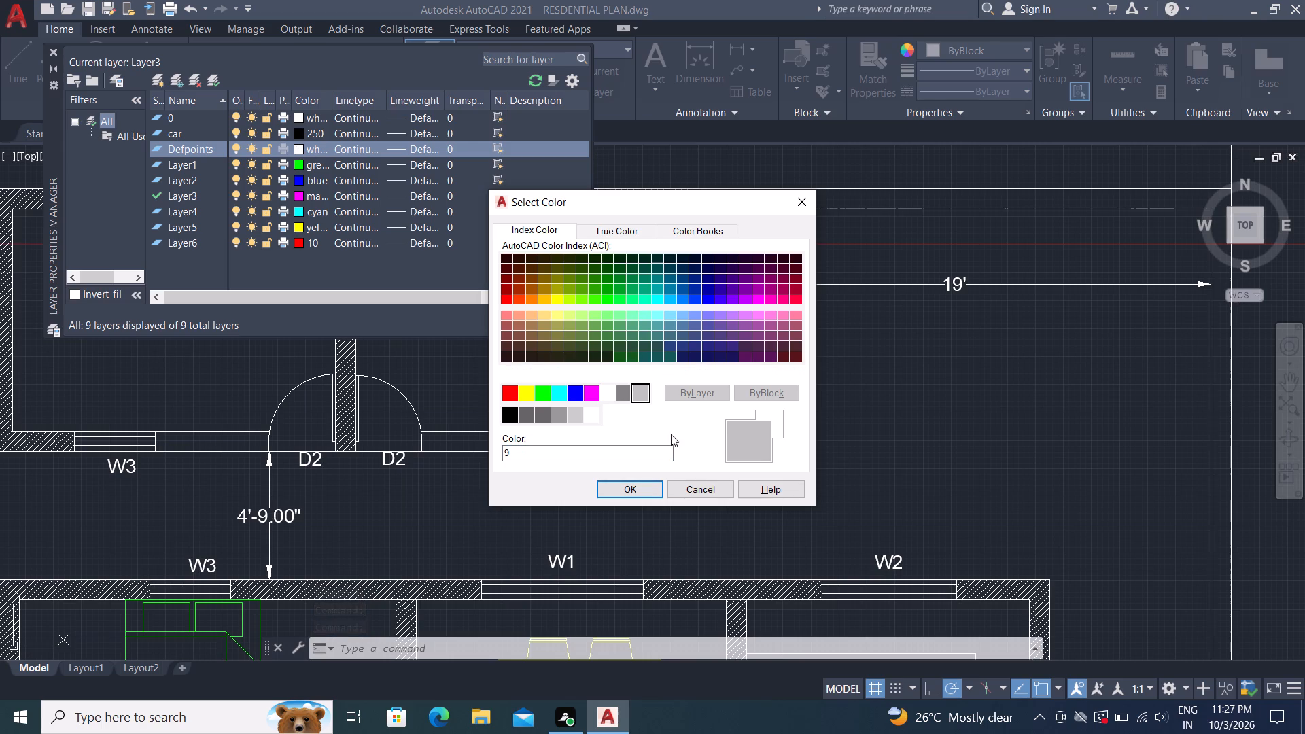
double_click(638, 493)
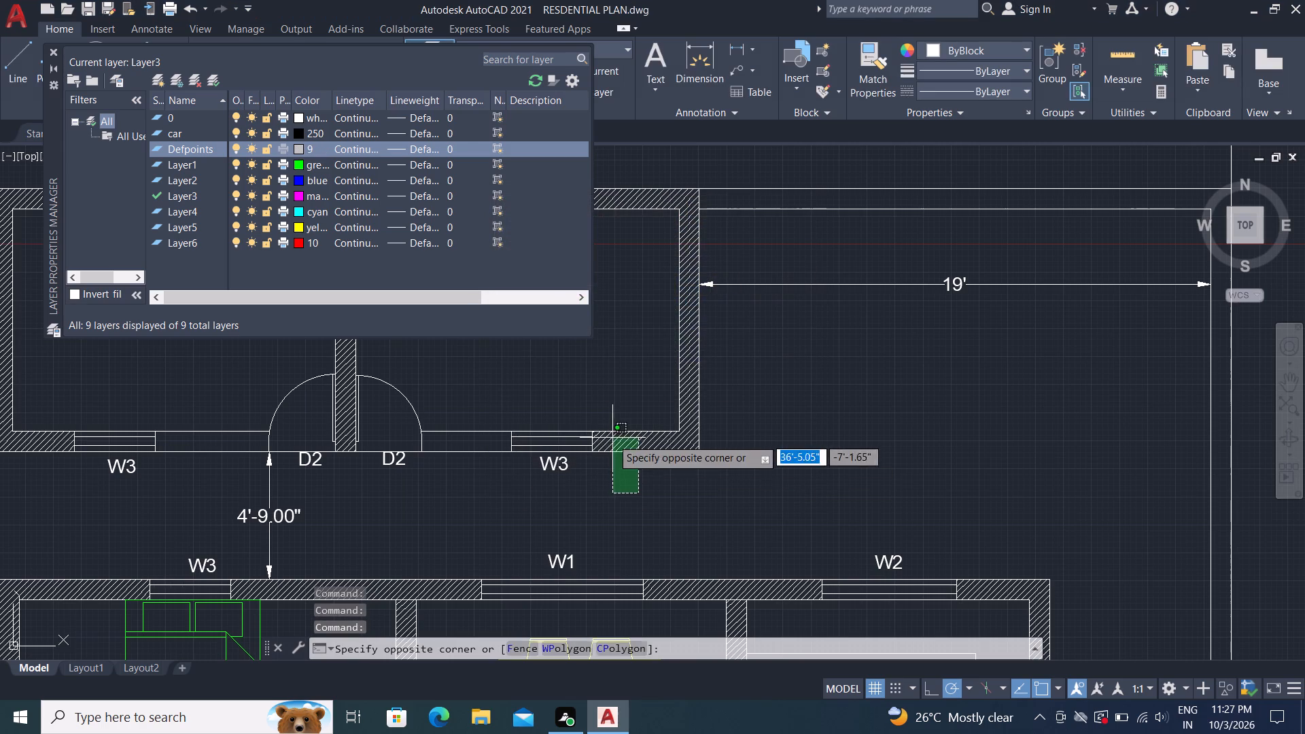
key(Escape)
scroll(629, 419, down, 3)
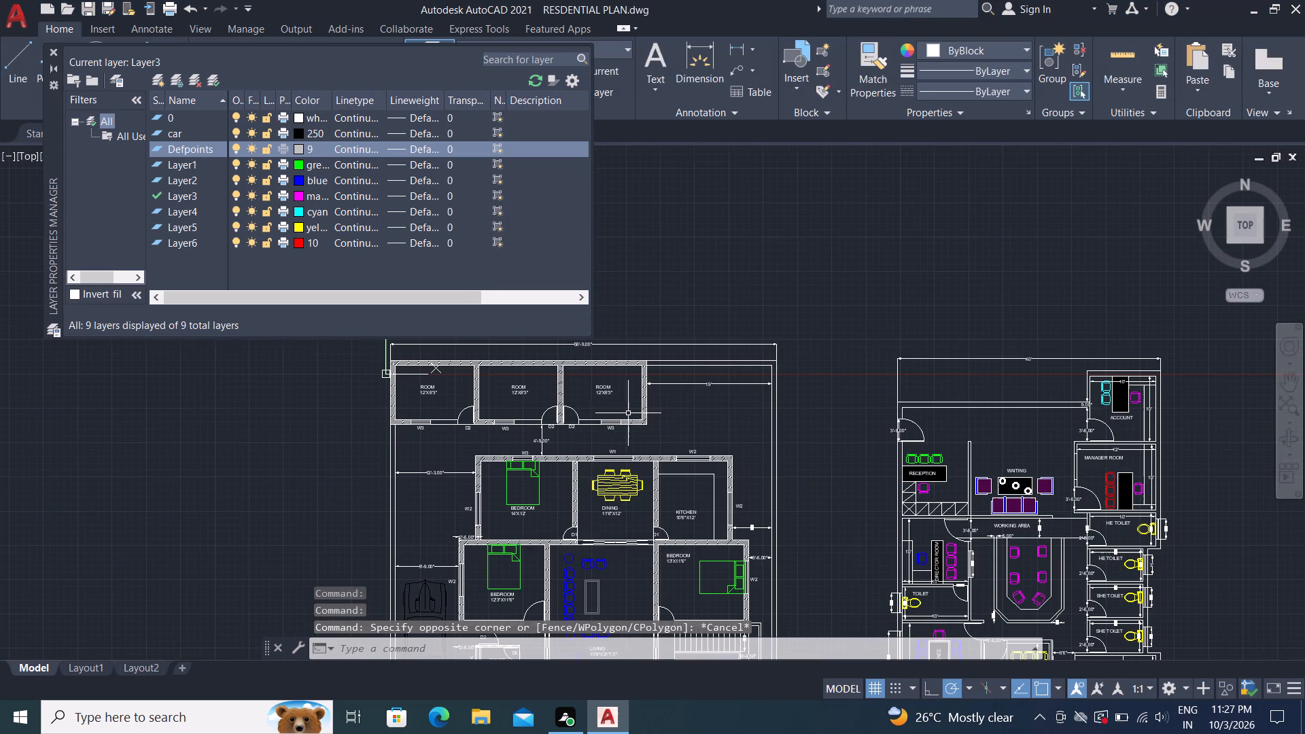
click(54, 46)
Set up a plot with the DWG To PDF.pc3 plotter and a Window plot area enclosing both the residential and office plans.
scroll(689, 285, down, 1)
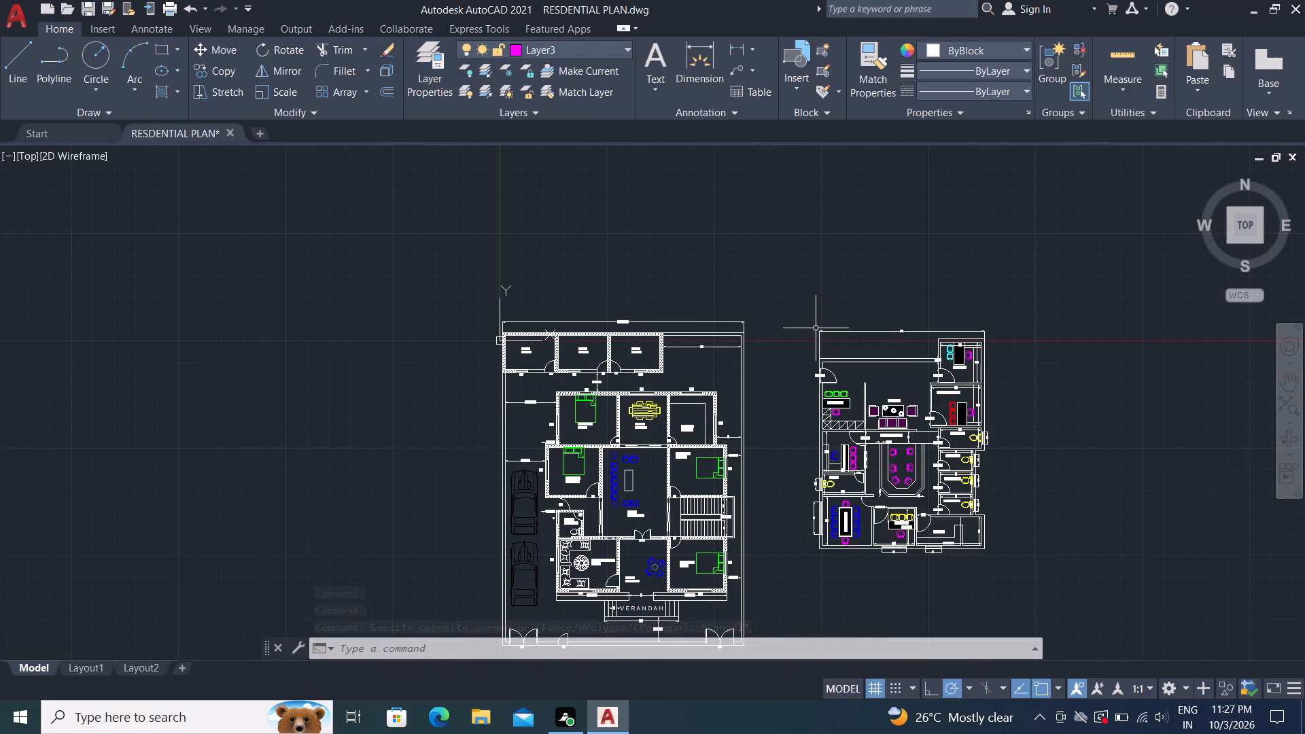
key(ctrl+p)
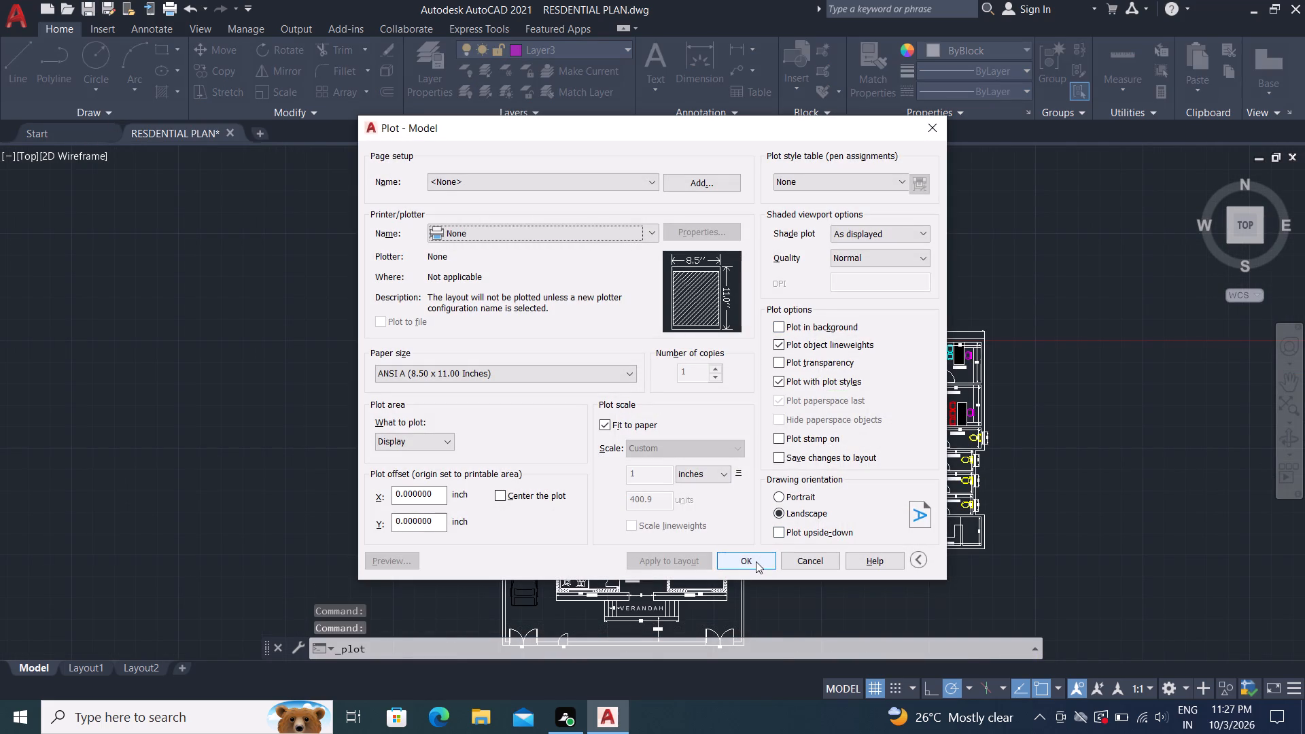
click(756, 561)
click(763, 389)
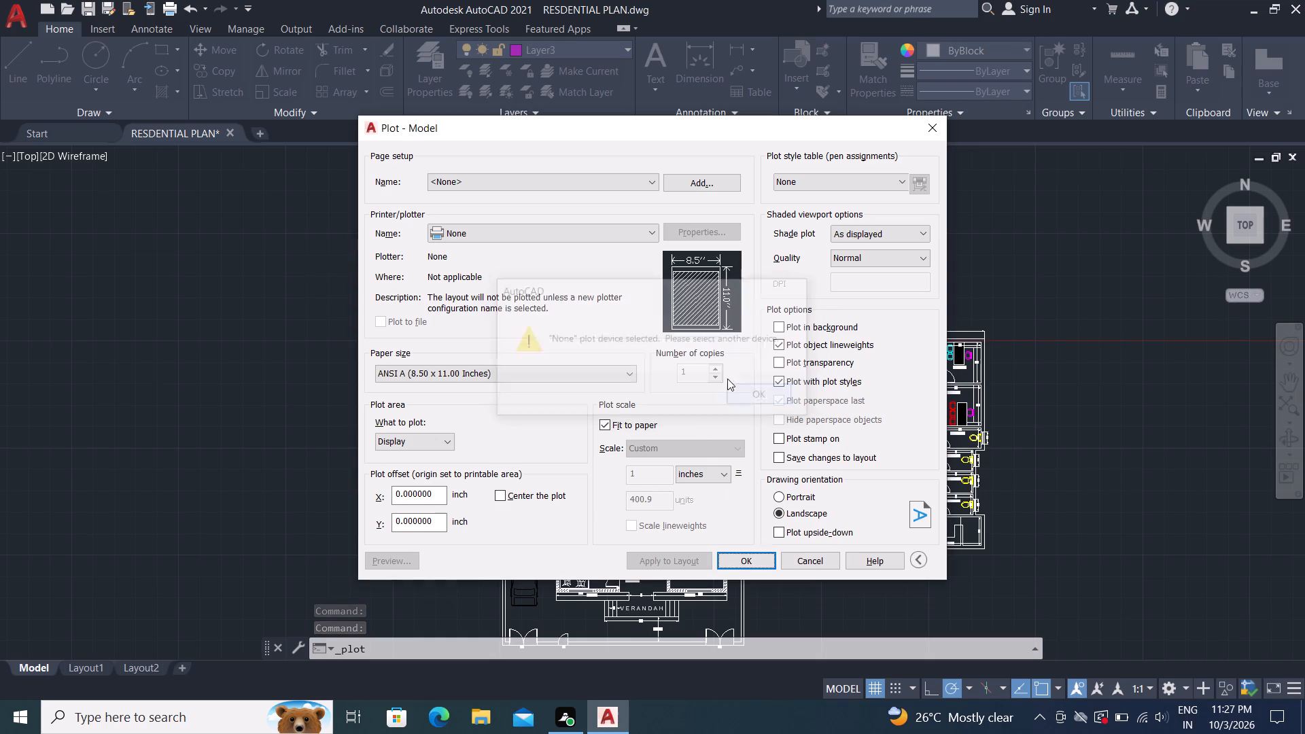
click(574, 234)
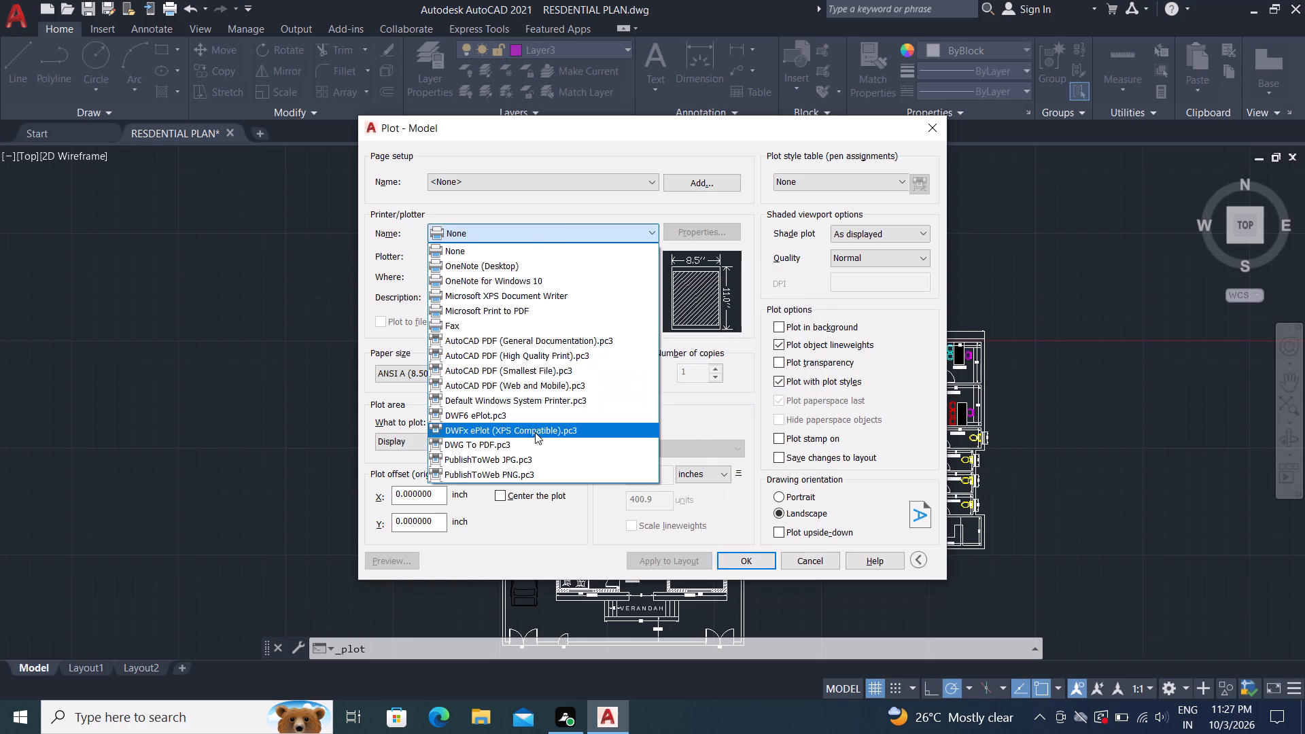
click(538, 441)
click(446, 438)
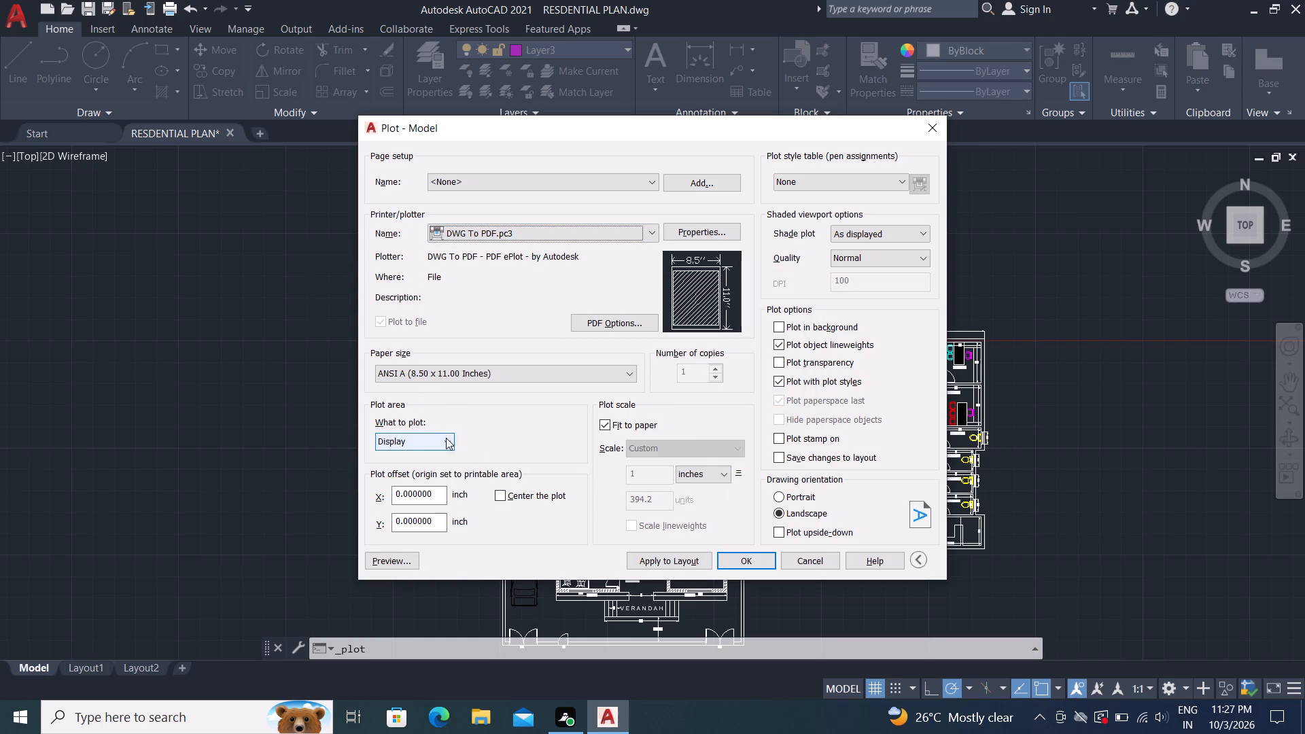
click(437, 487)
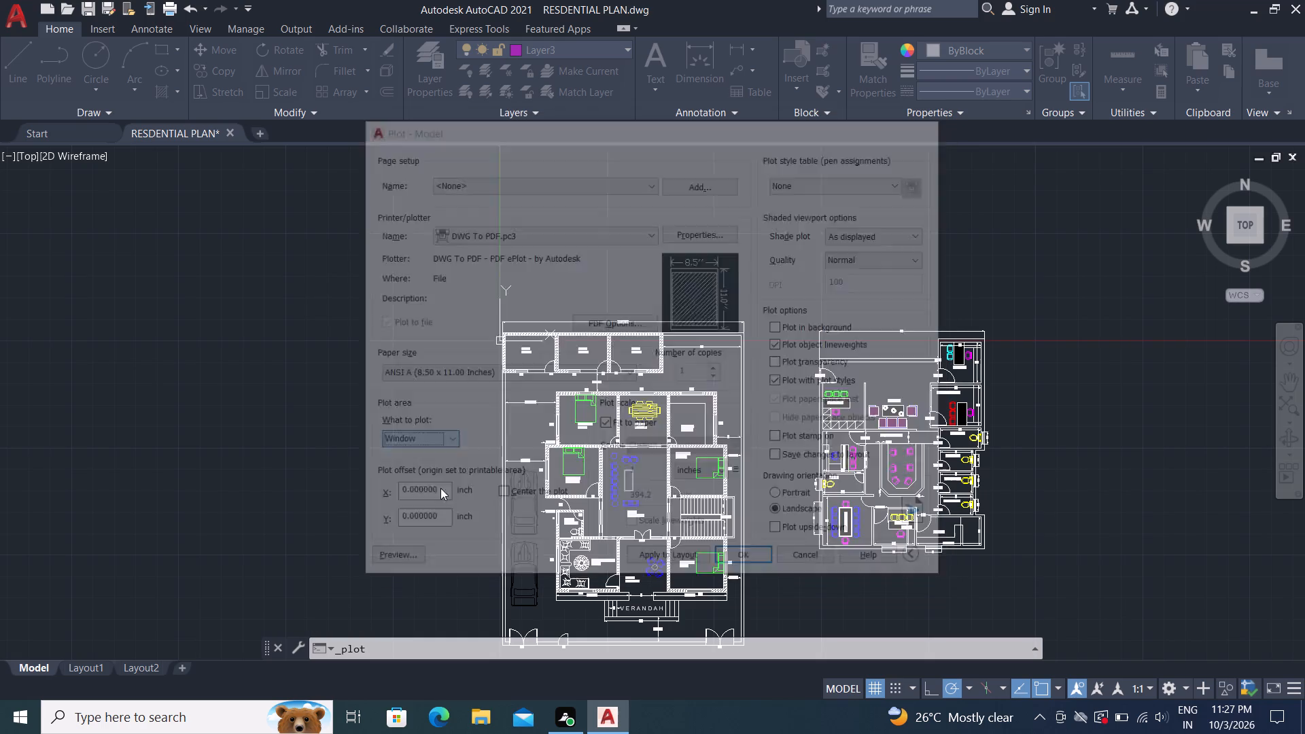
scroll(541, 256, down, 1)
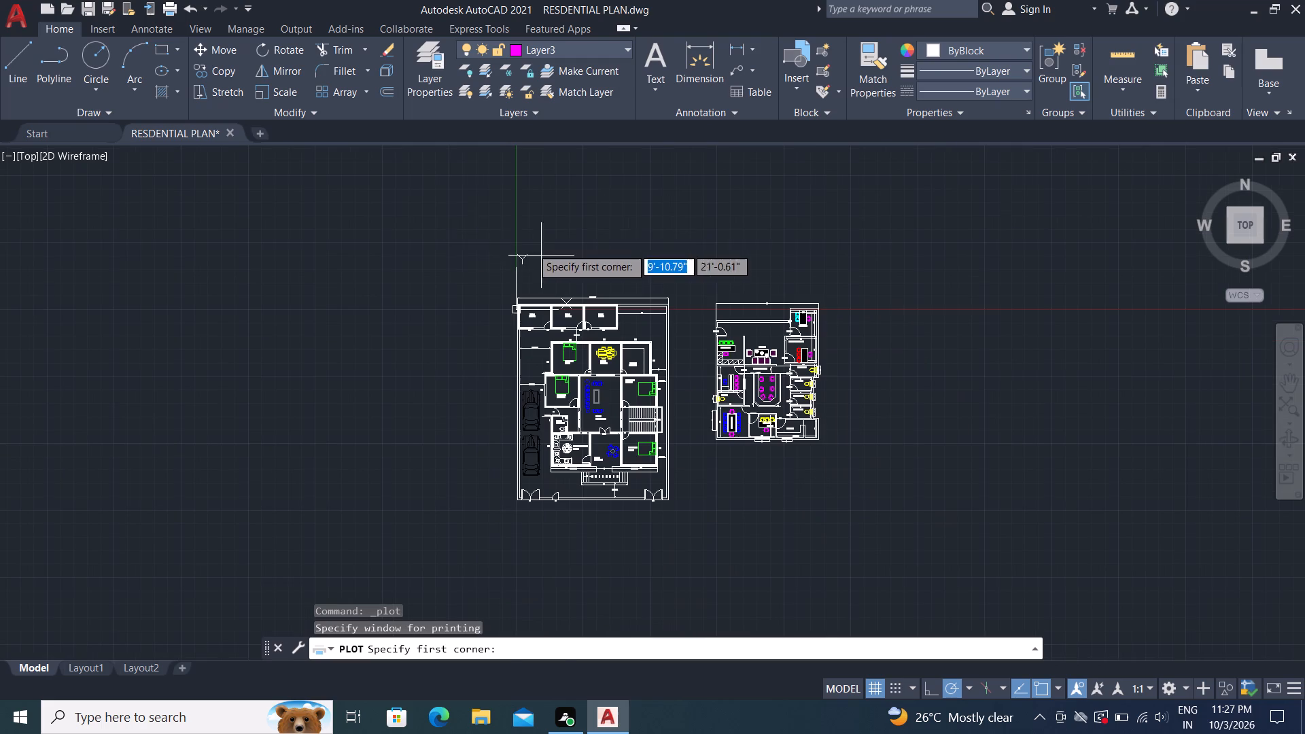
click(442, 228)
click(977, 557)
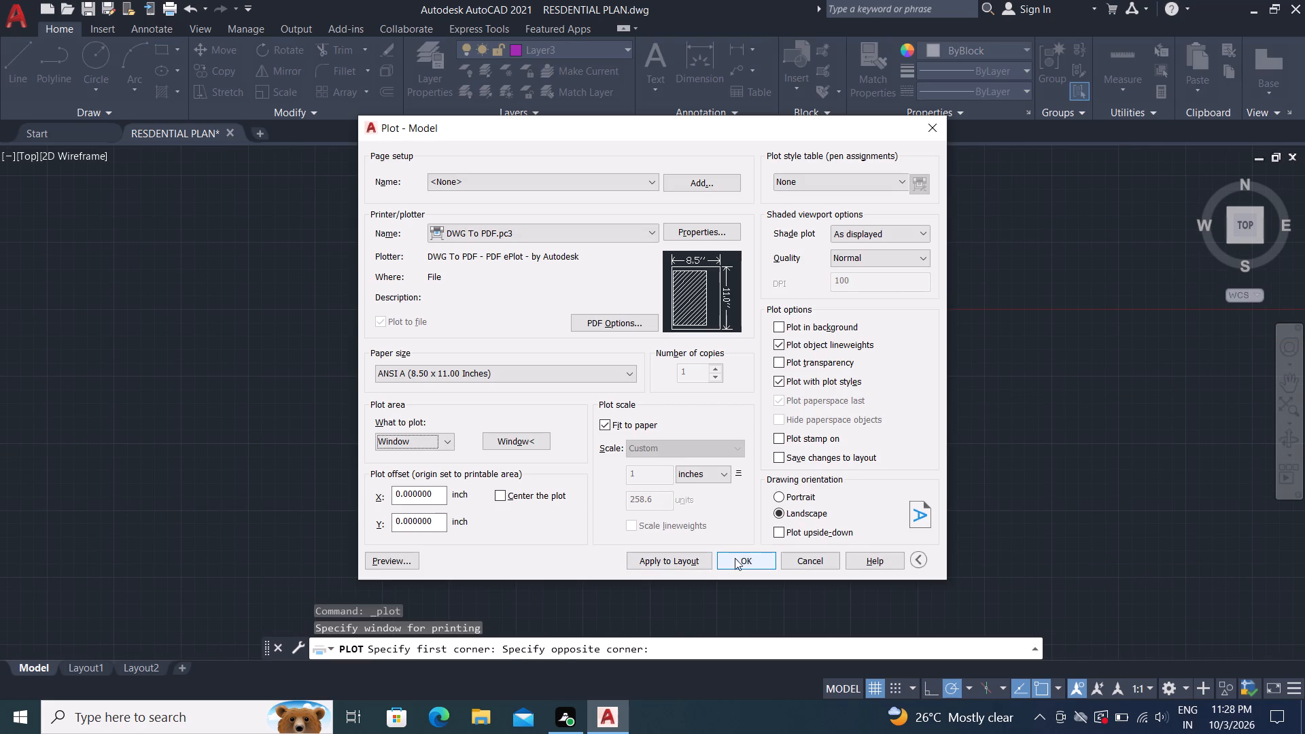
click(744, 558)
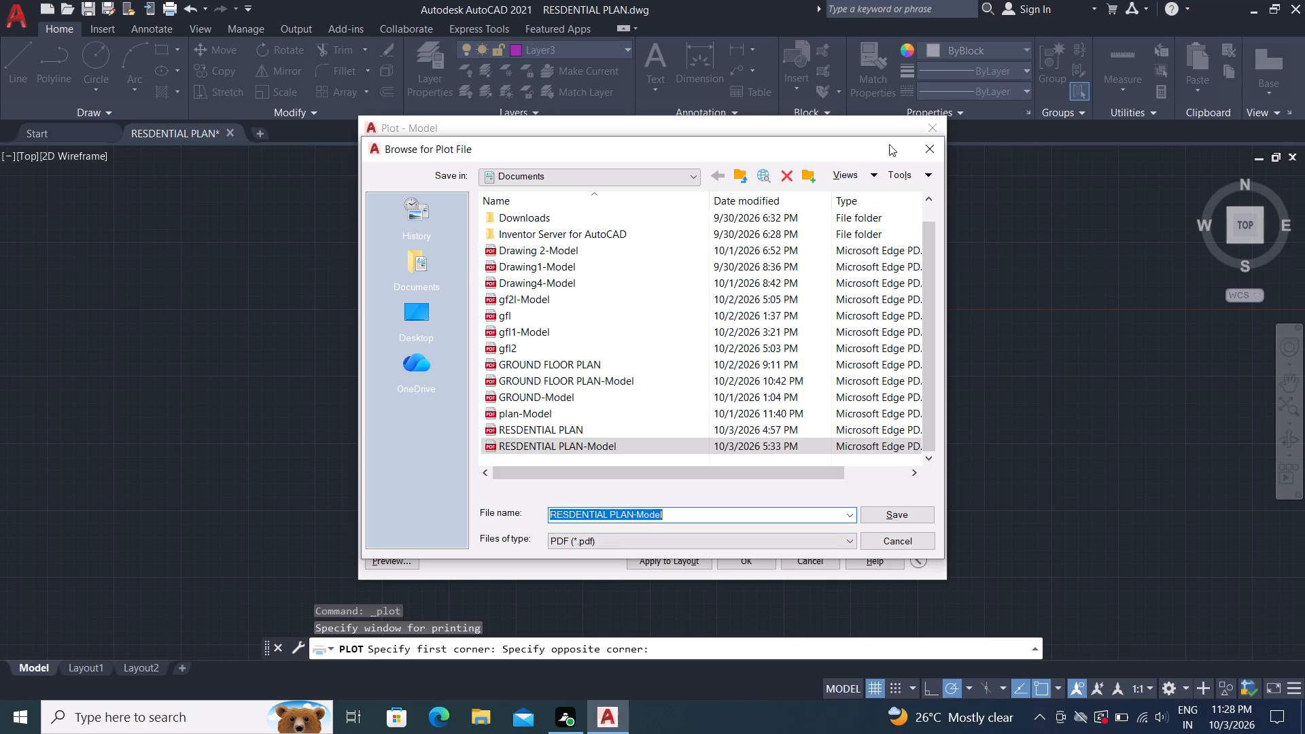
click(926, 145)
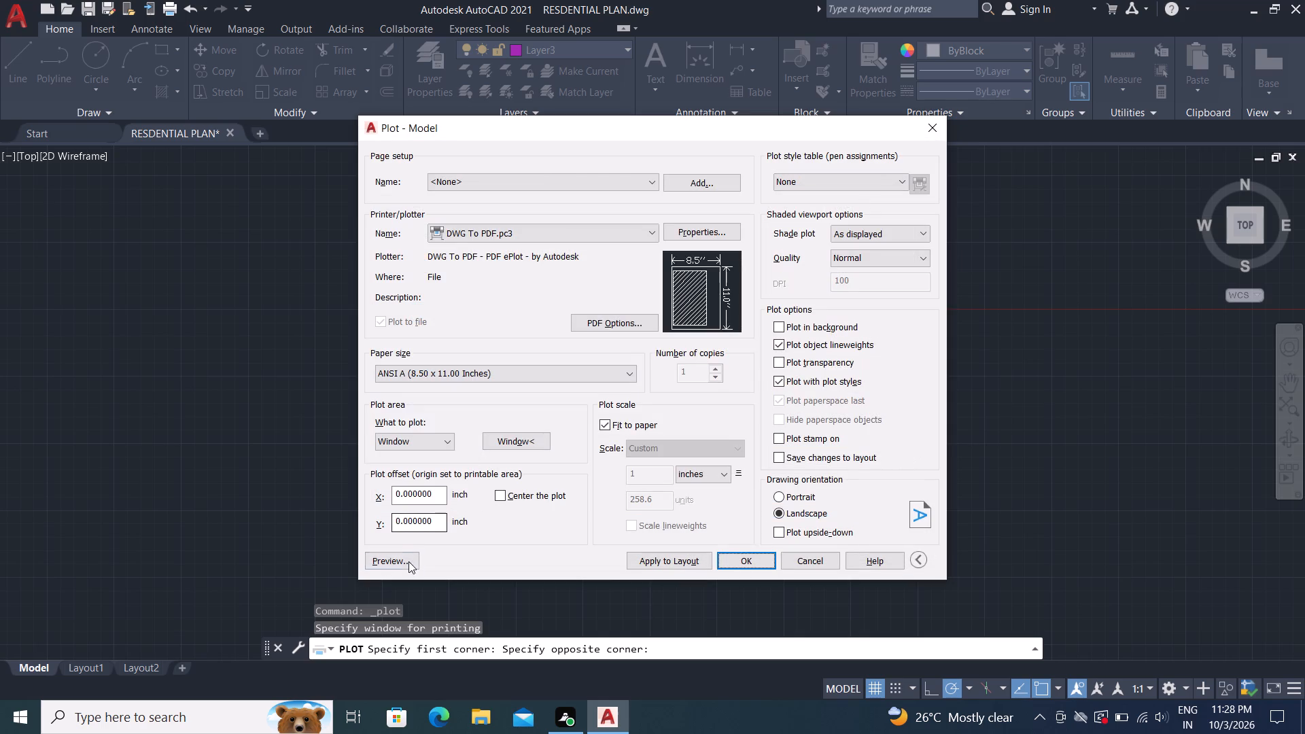
Preview the plot and examine how the office plan's walls and lines print compared with the residential plan.
click(402, 563)
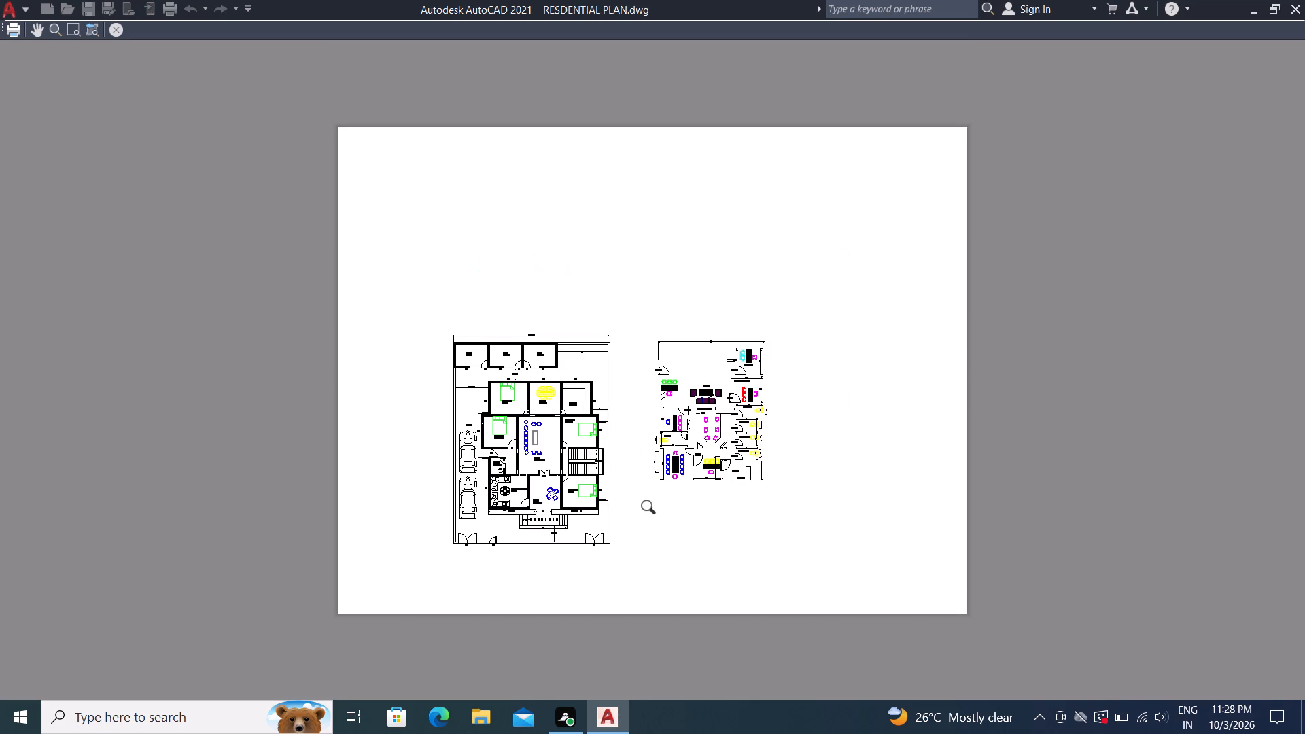
scroll(681, 492, up, 4)
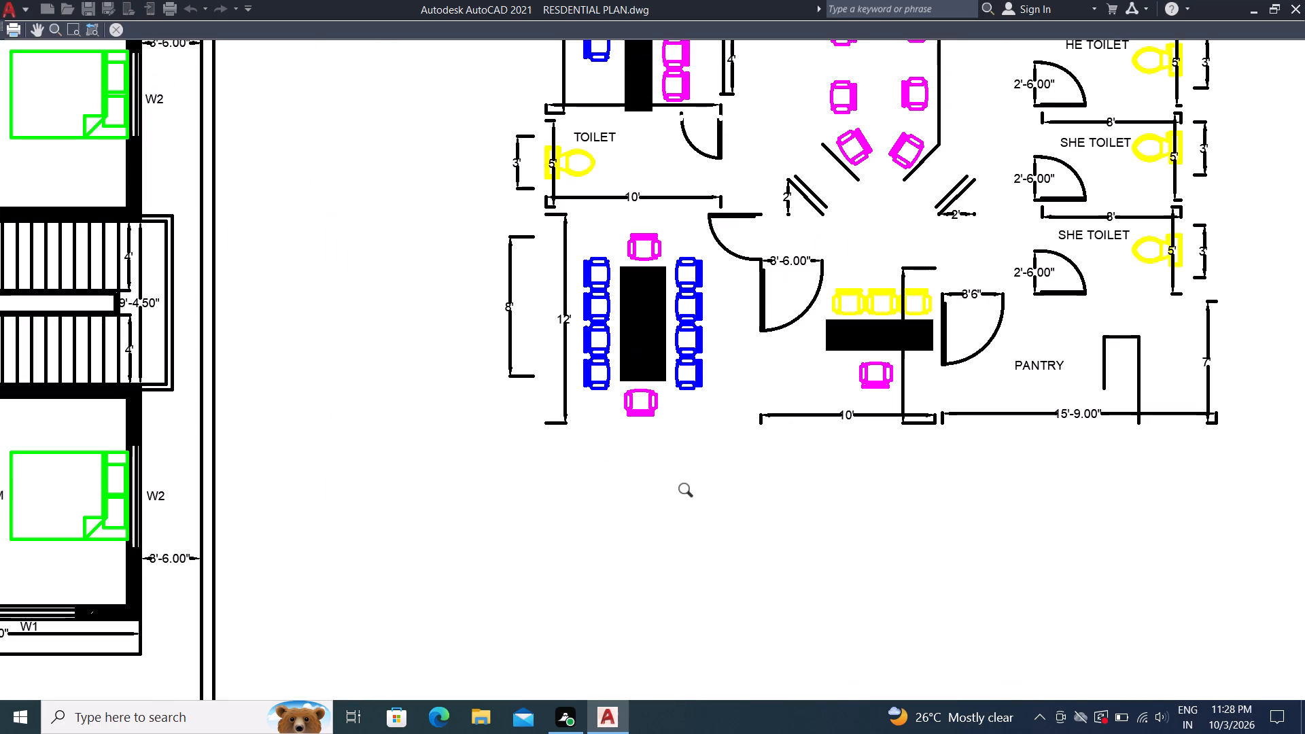
scroll(691, 493, down, 2)
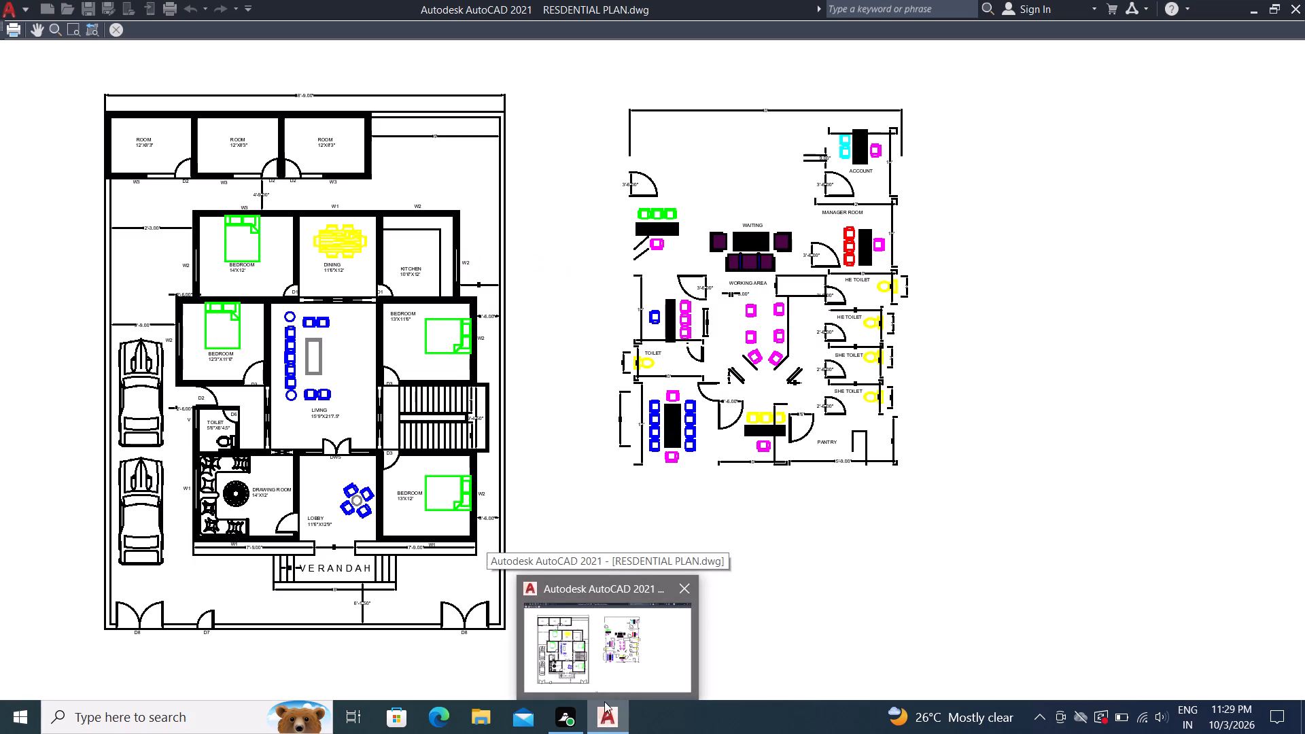
key(Escape)
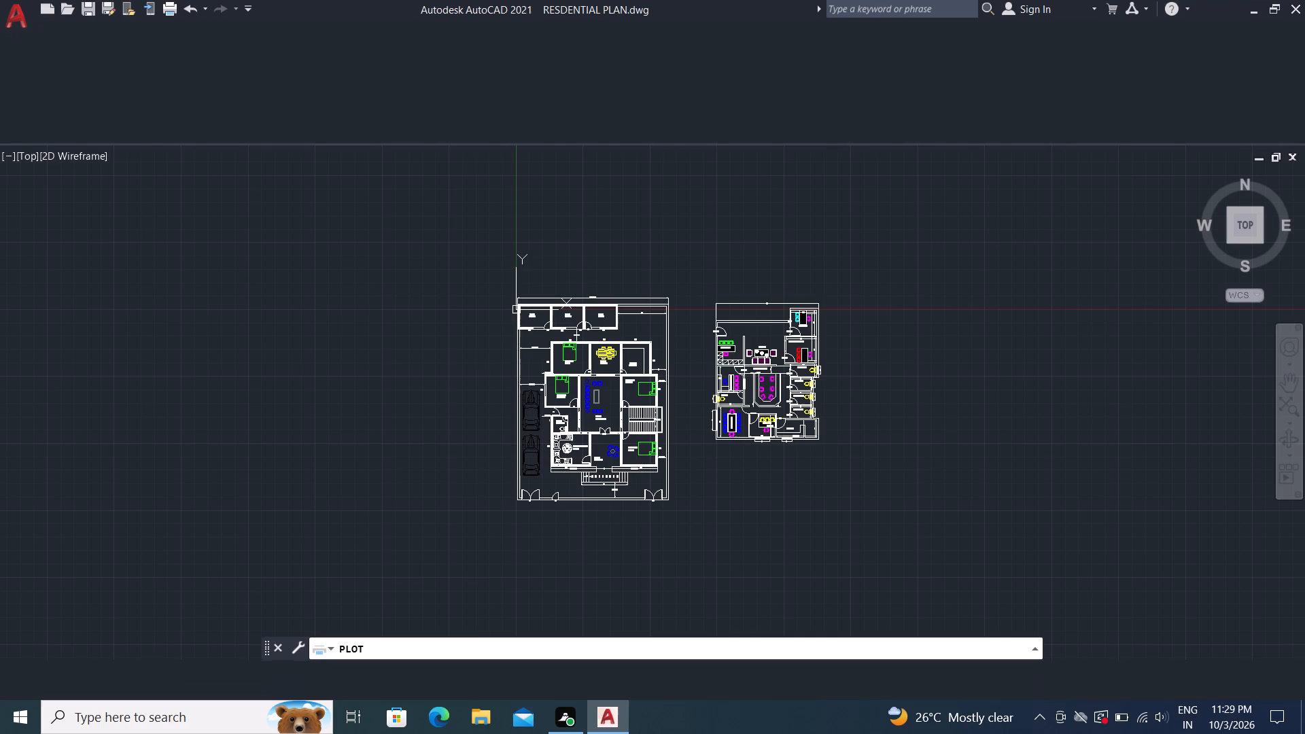
key(Escape)
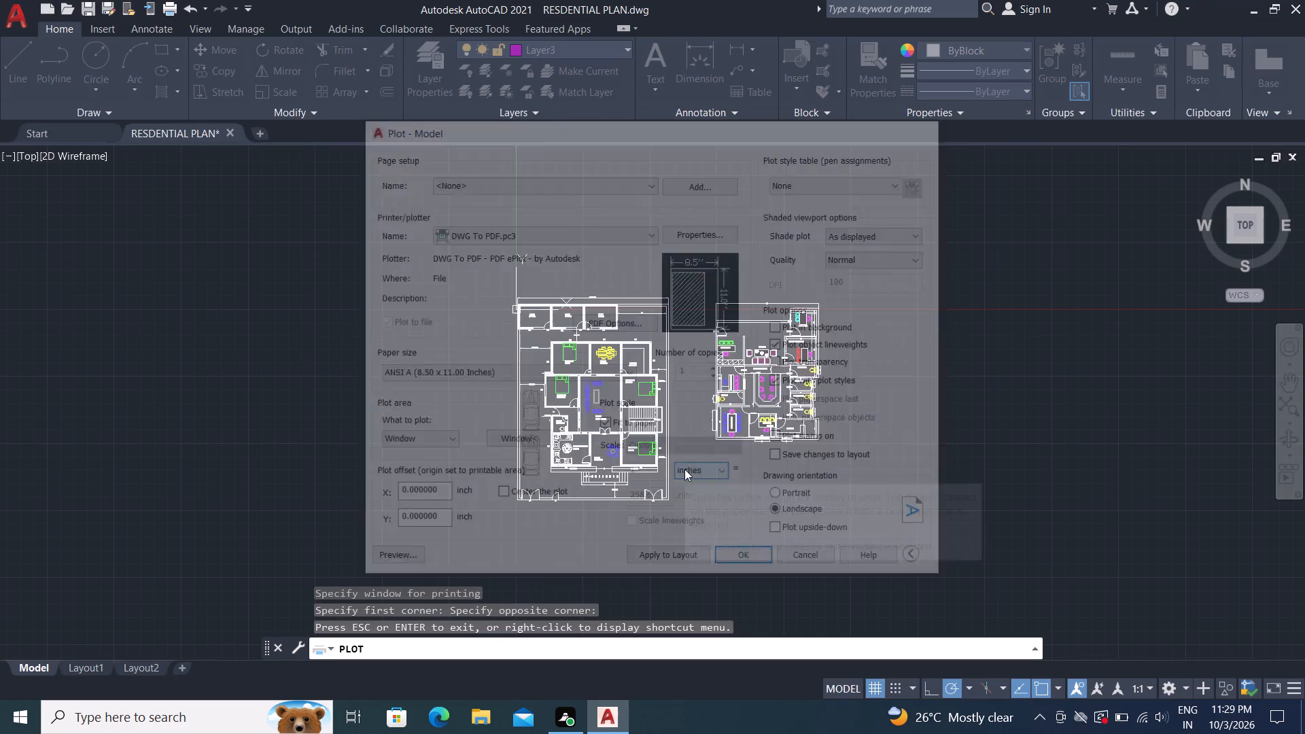
Set the current object color to White.
scroll(706, 440, up, 2)
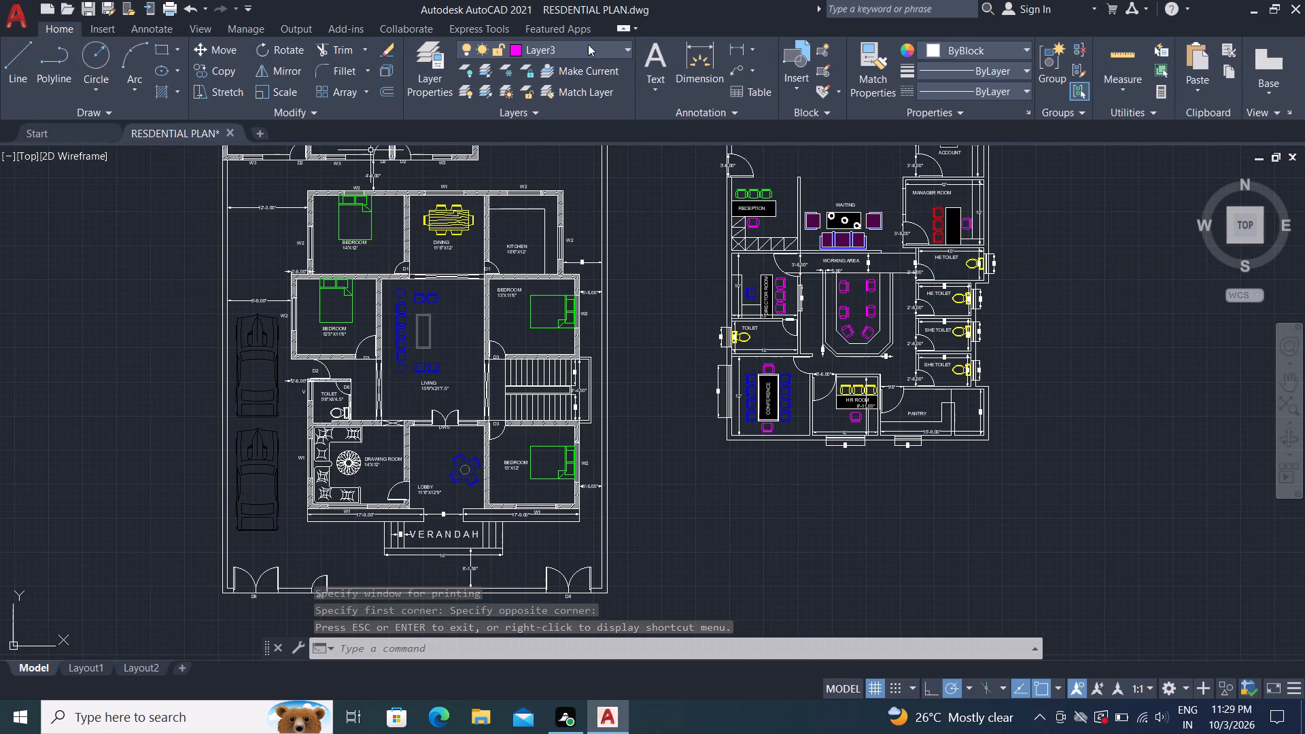
click(962, 52)
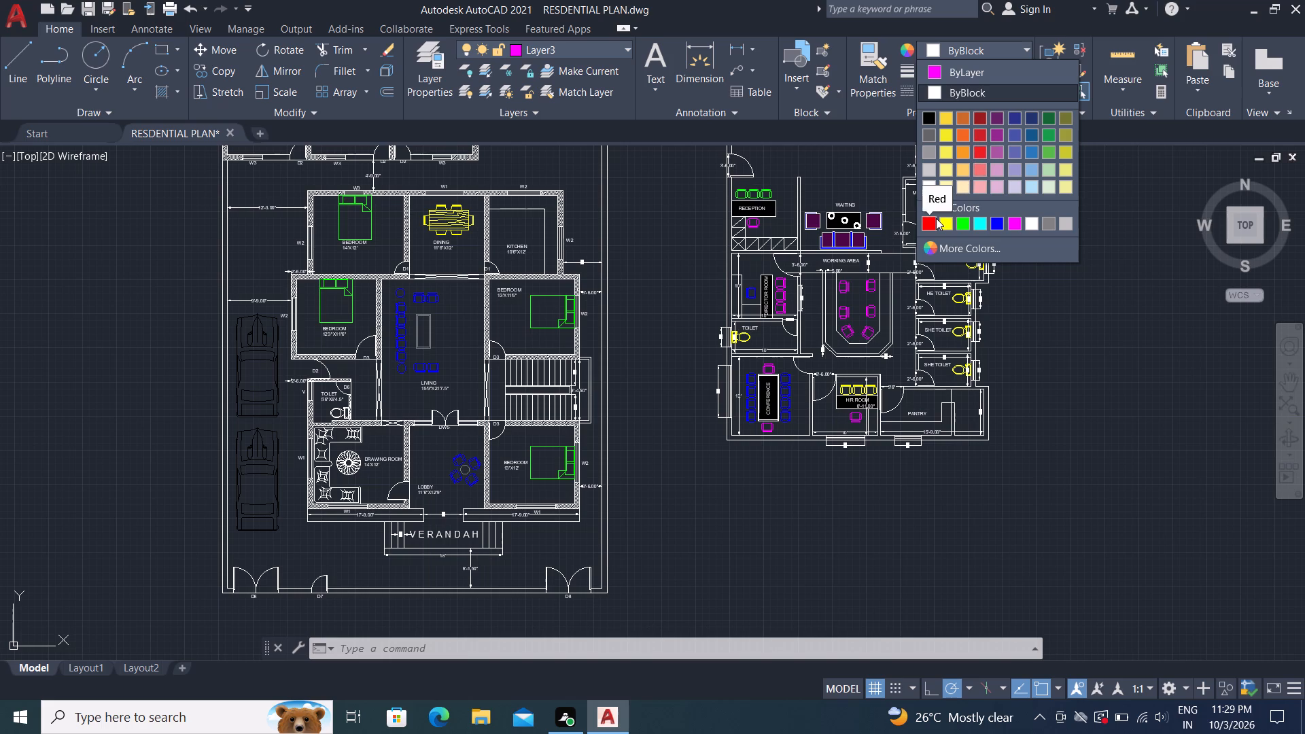
click(1027, 222)
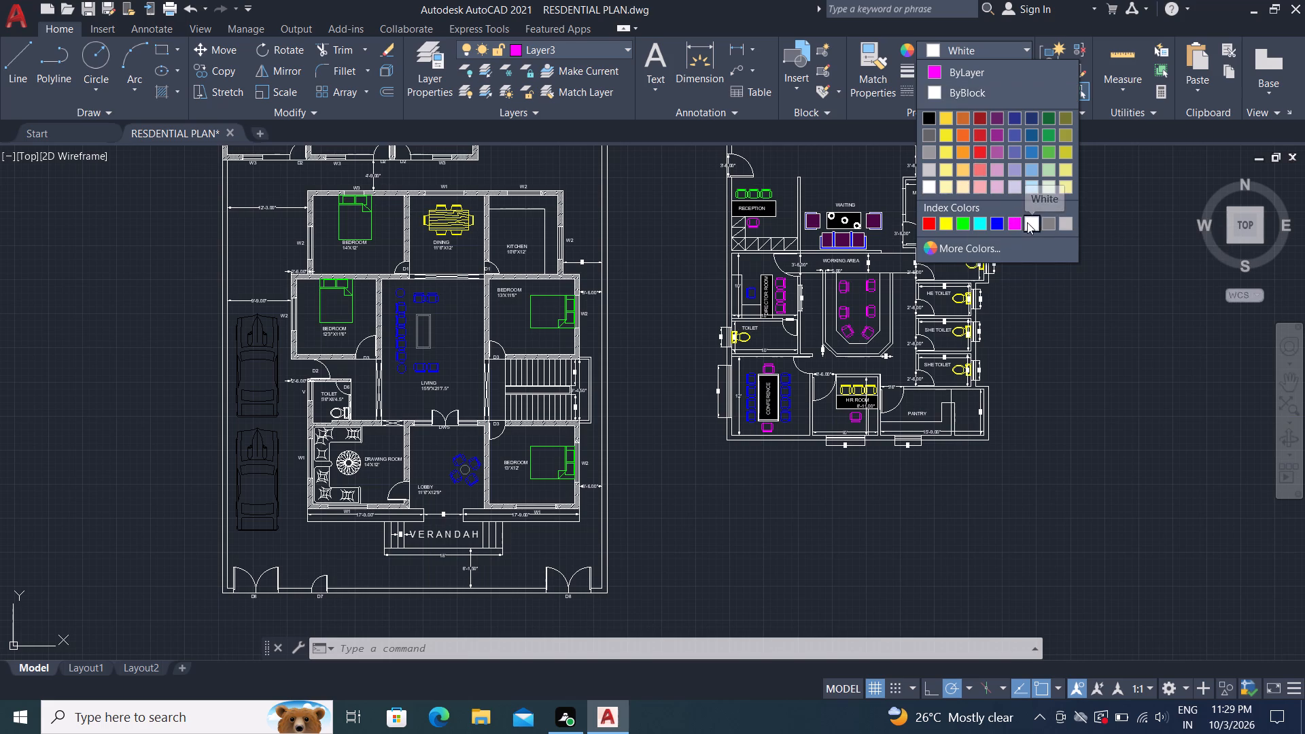
click(944, 49)
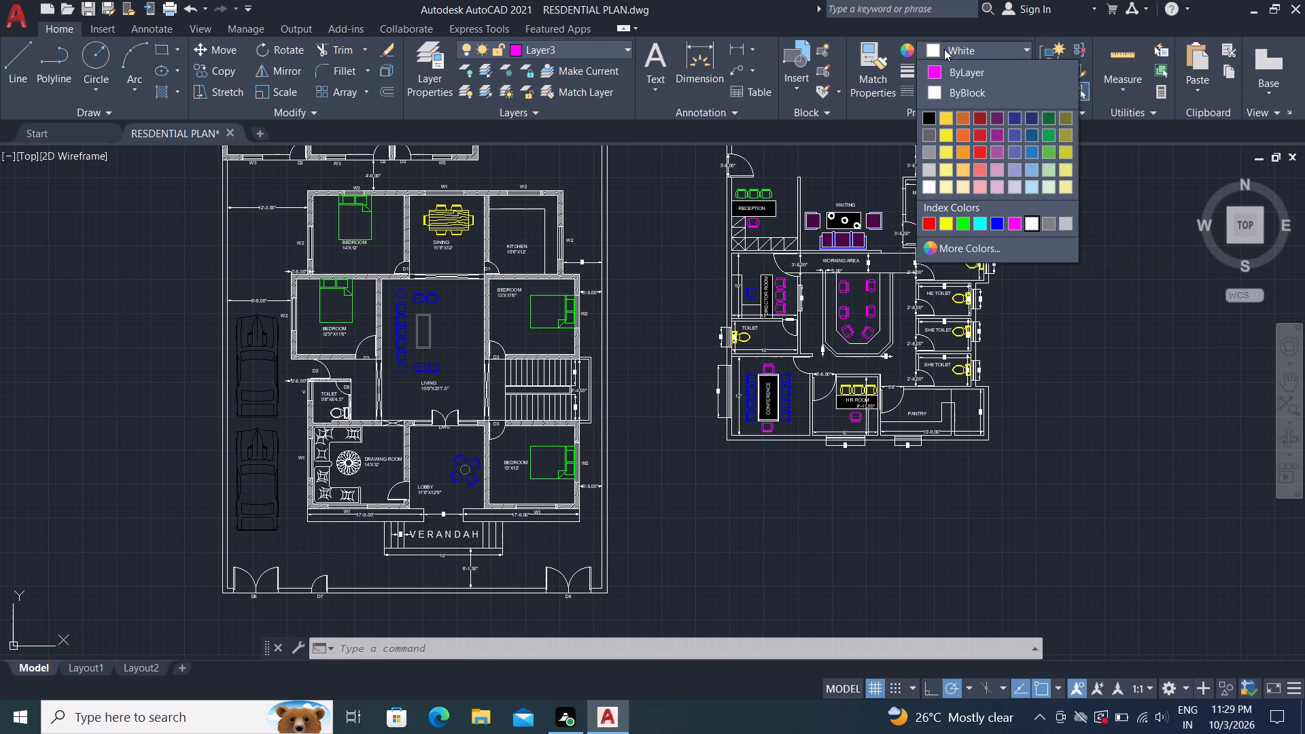
click(1025, 220)
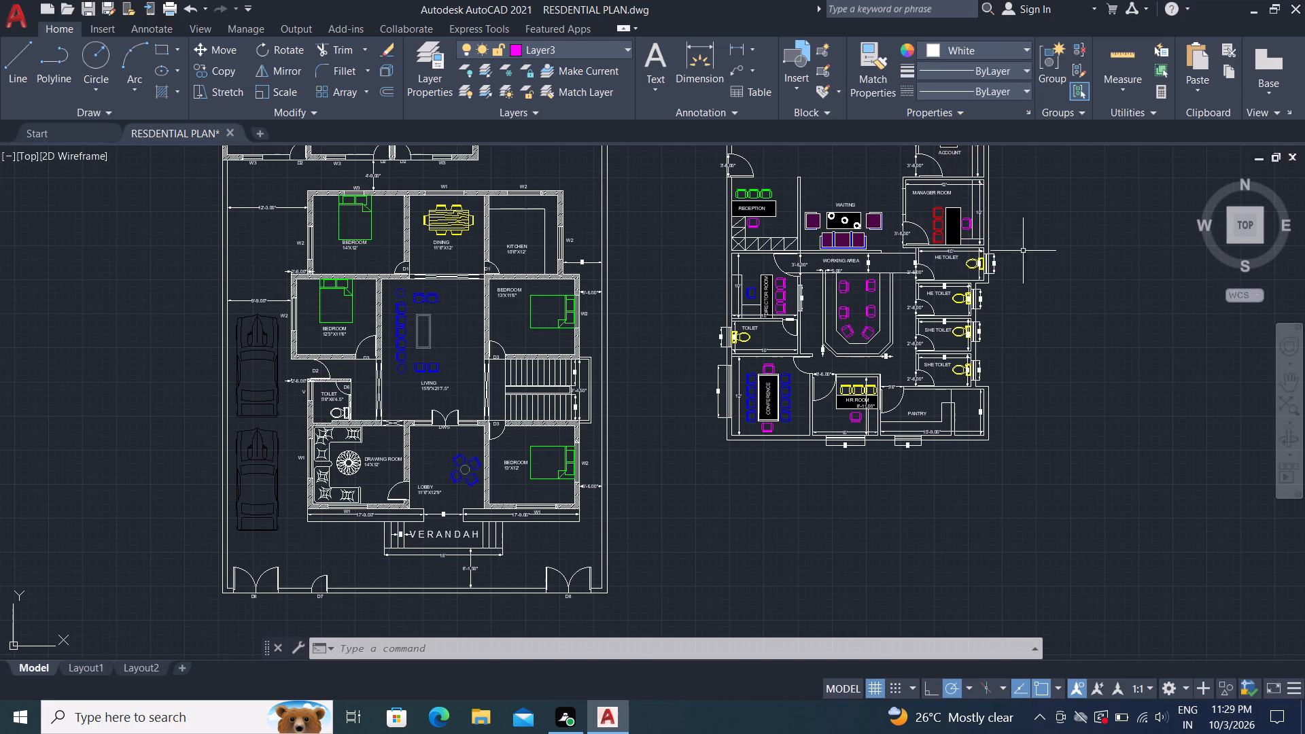
Draw a short diagonal line in the empty space between the verandah and the area below the office plan.
click(20, 57)
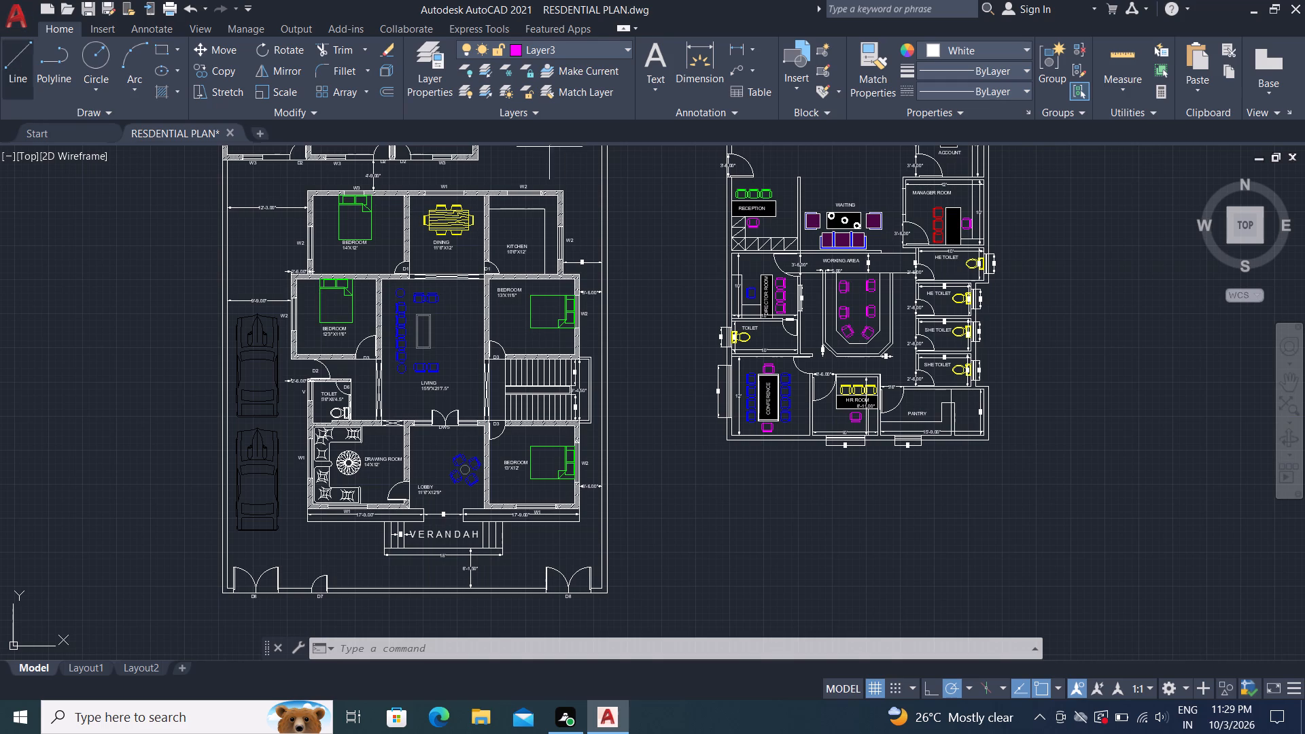
click(676, 500)
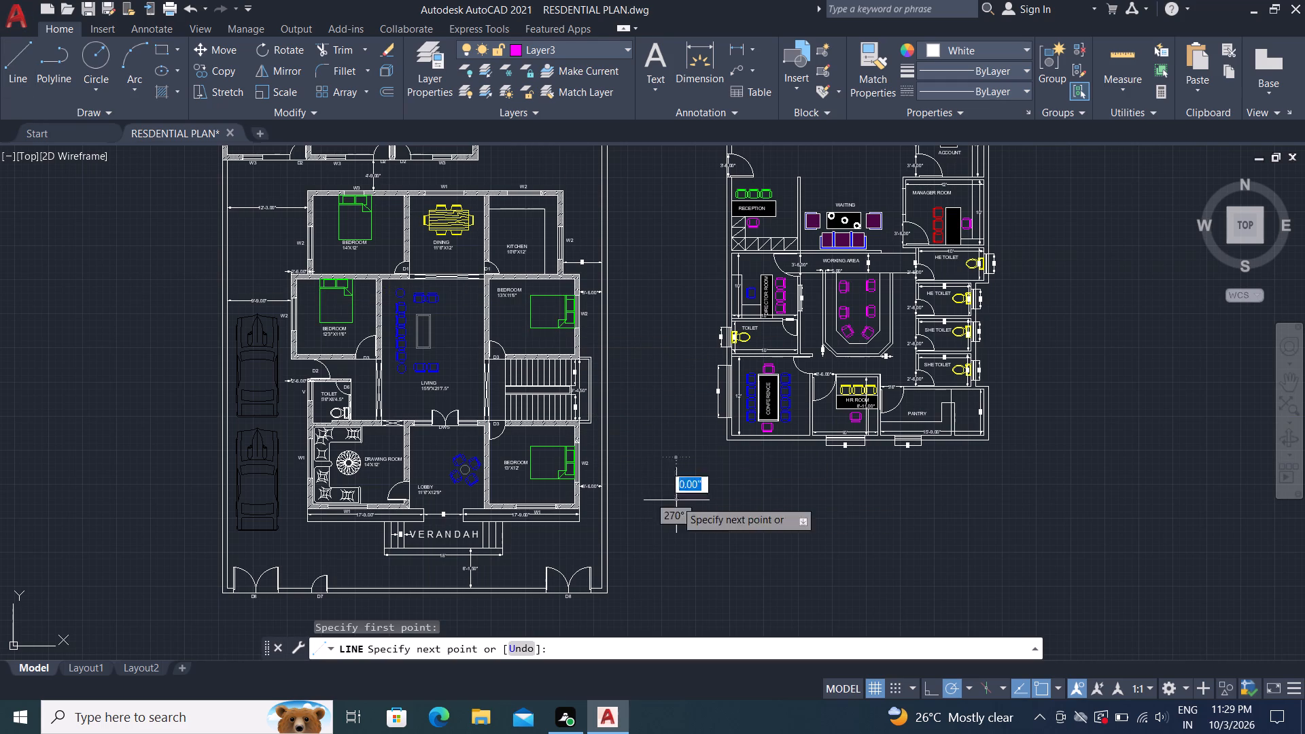
click(756, 554)
key(Escape)
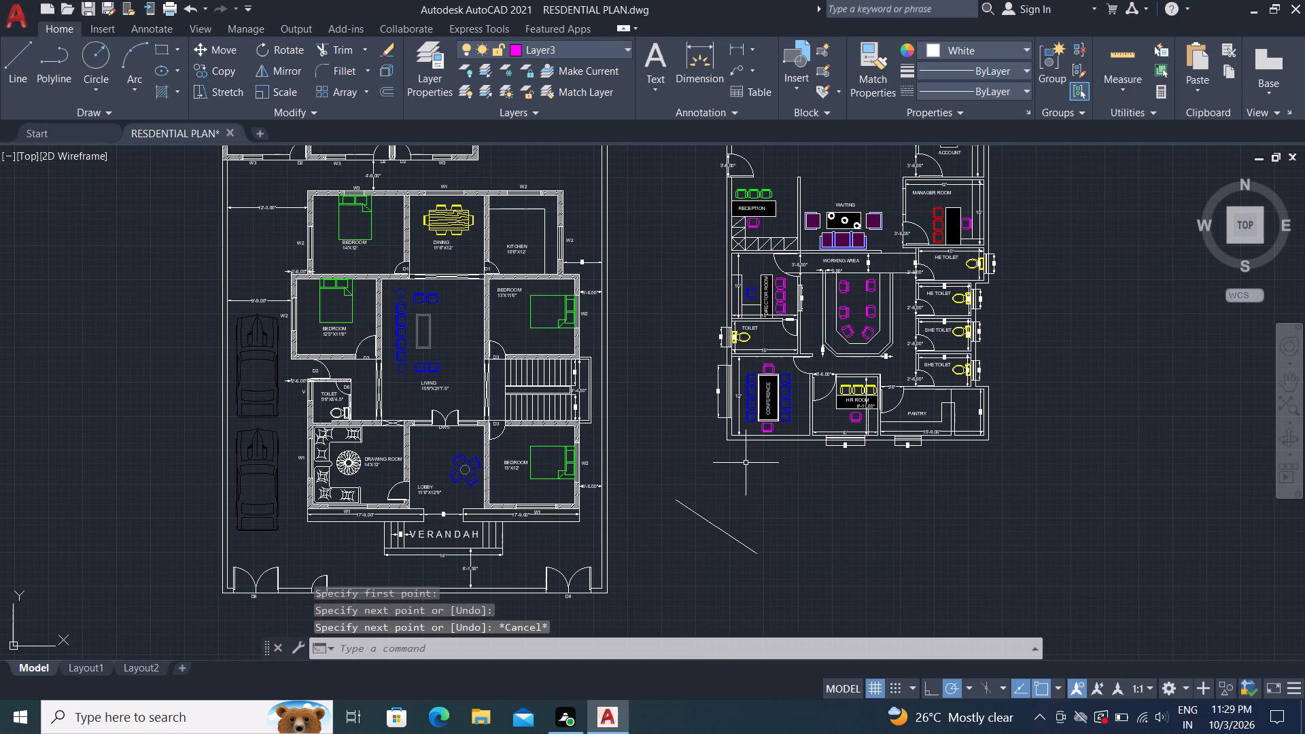
Start Match Properties and set the current object color to black (0,0,0).
click(873, 46)
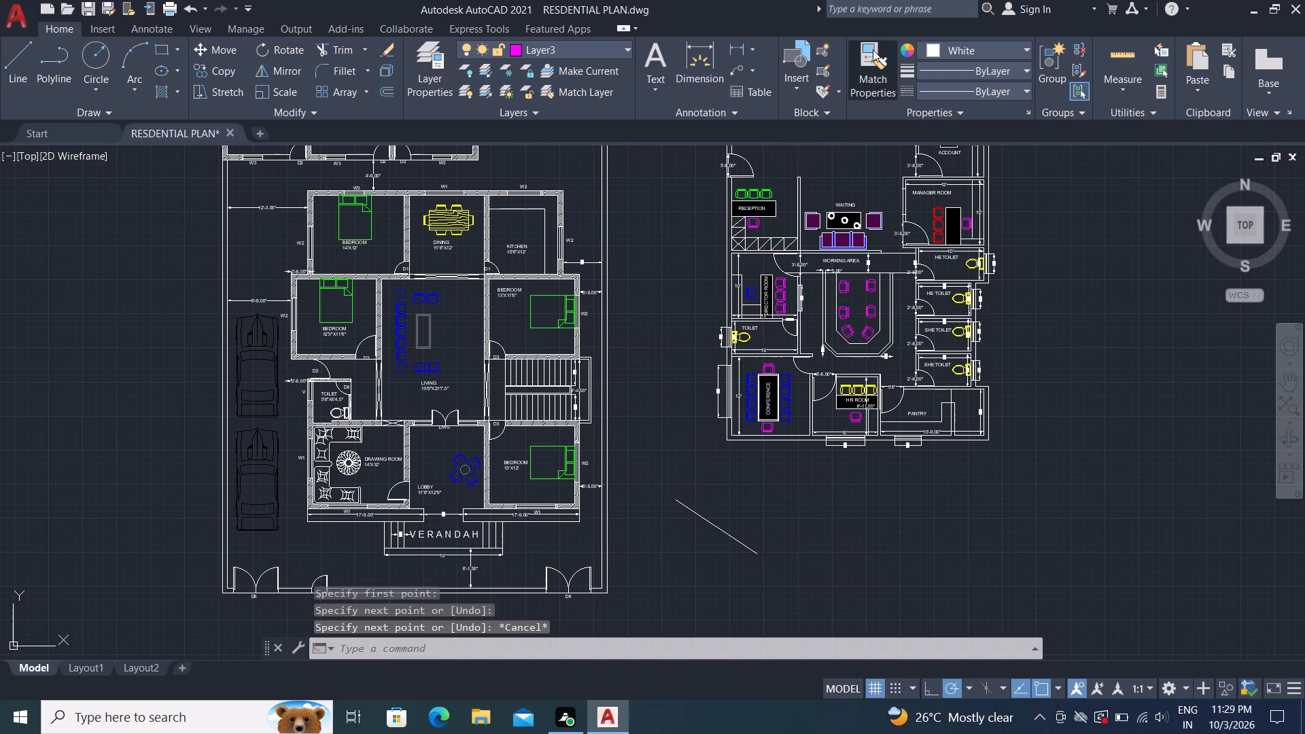
click(868, 78)
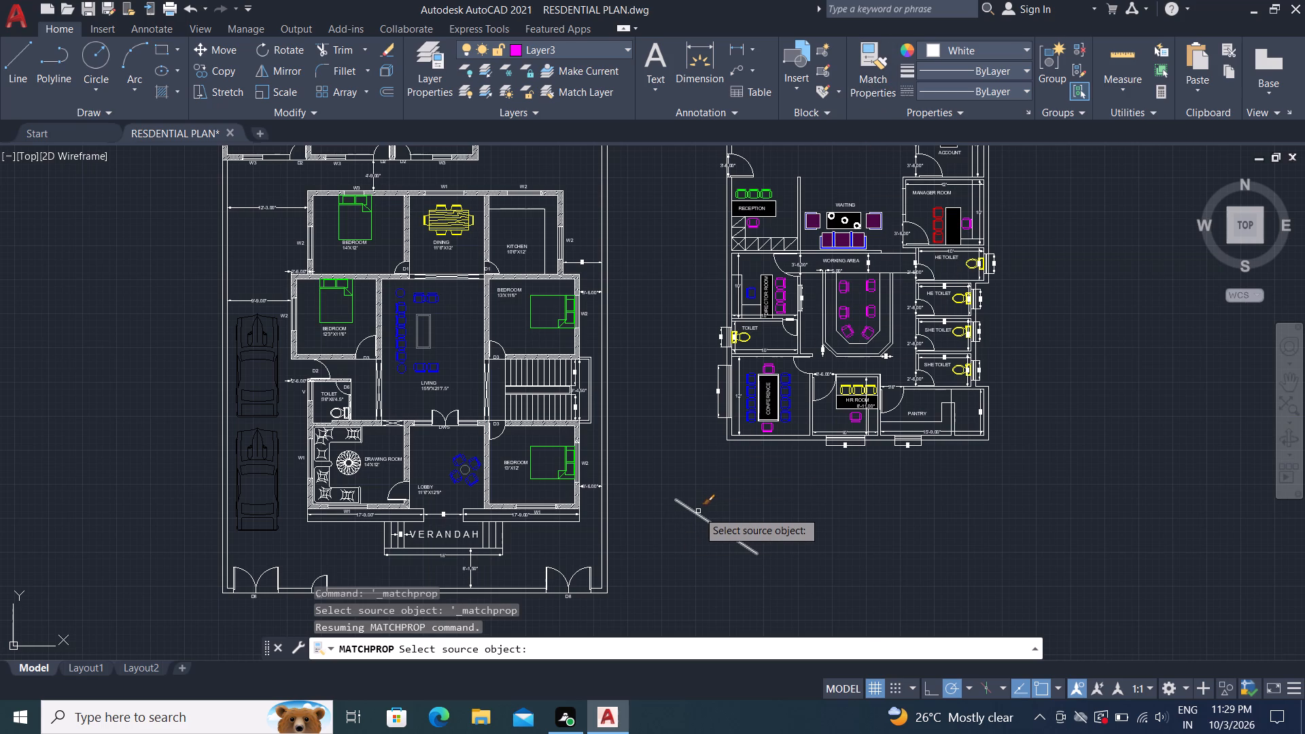
click(932, 49)
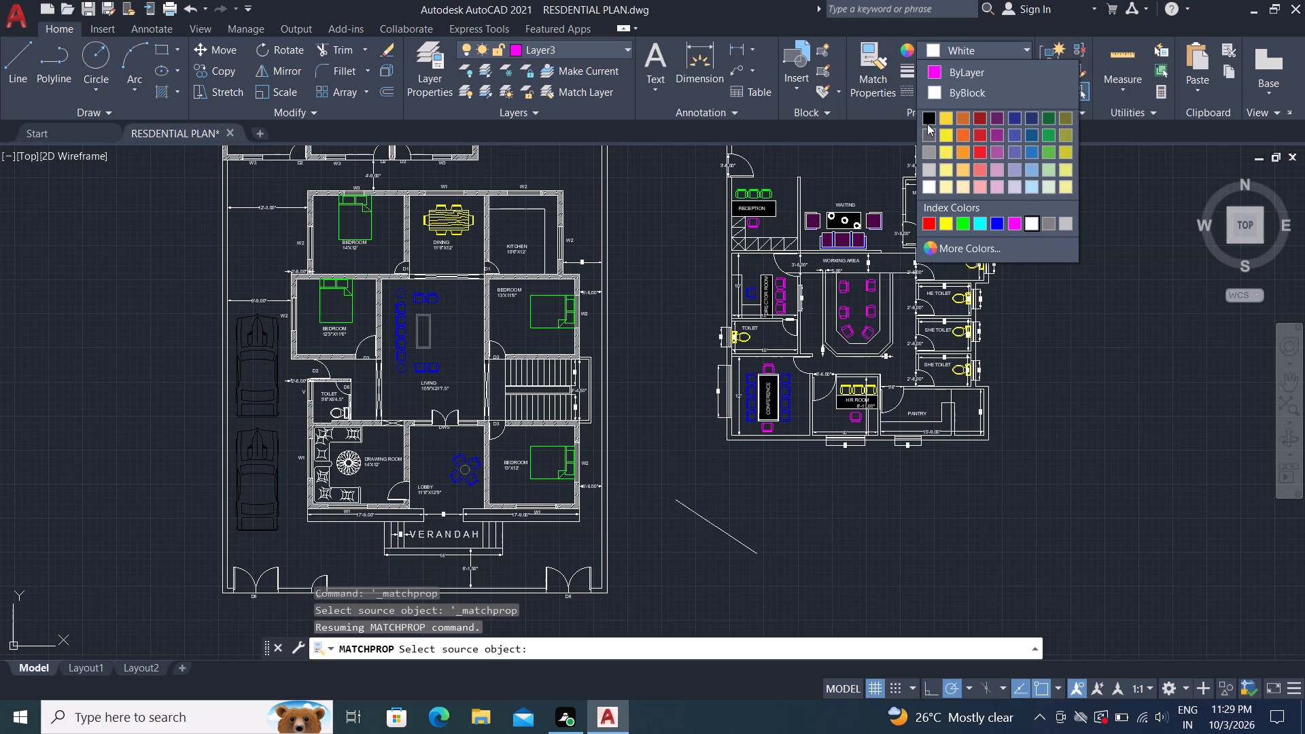
click(924, 119)
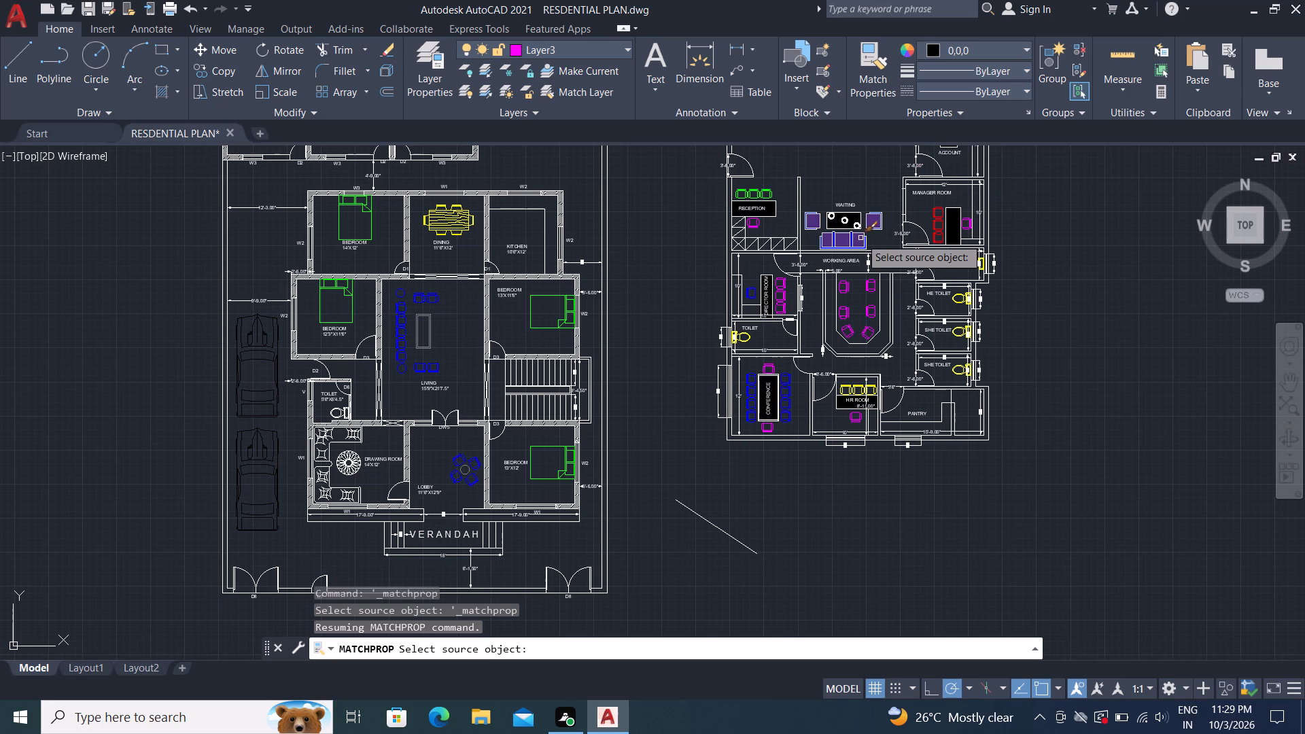
Match the properties of the reception desk's black fill onto every object in the office plan.
scroll(867, 232, up, 3)
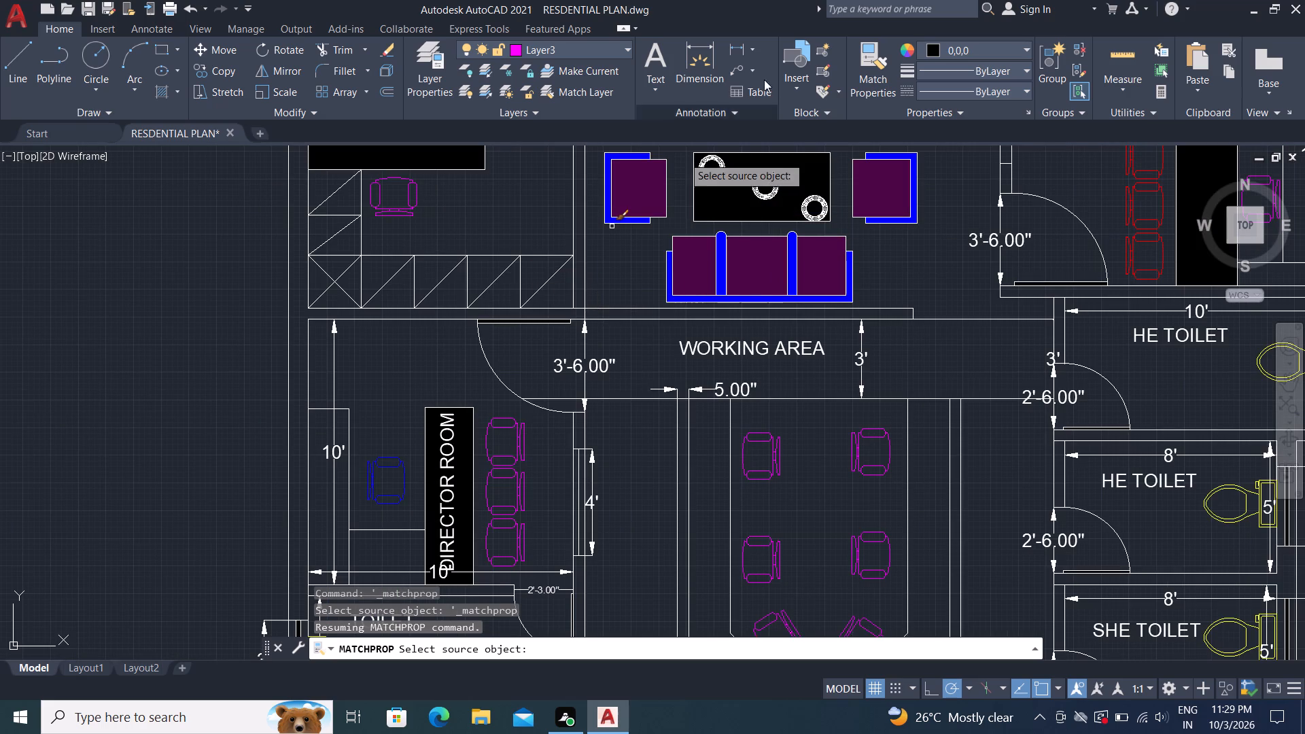
click(466, 158)
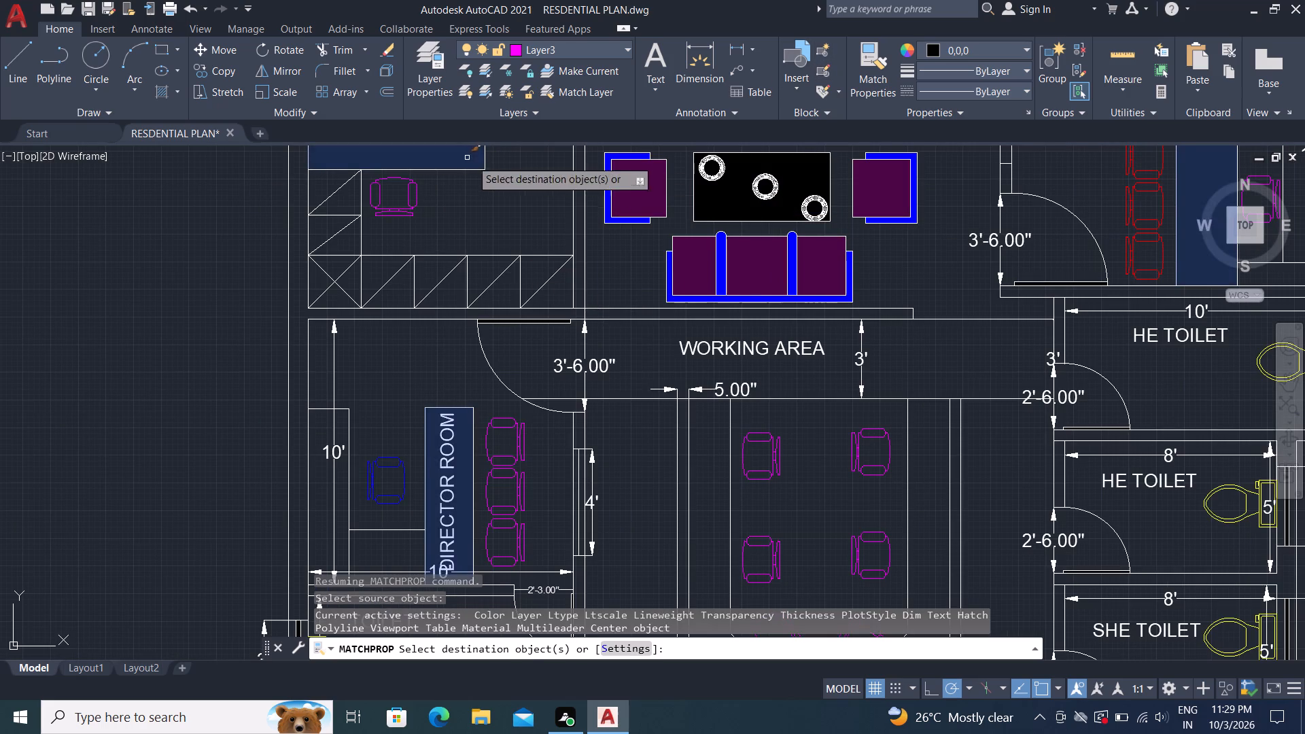
drag(574, 211, 584, 225)
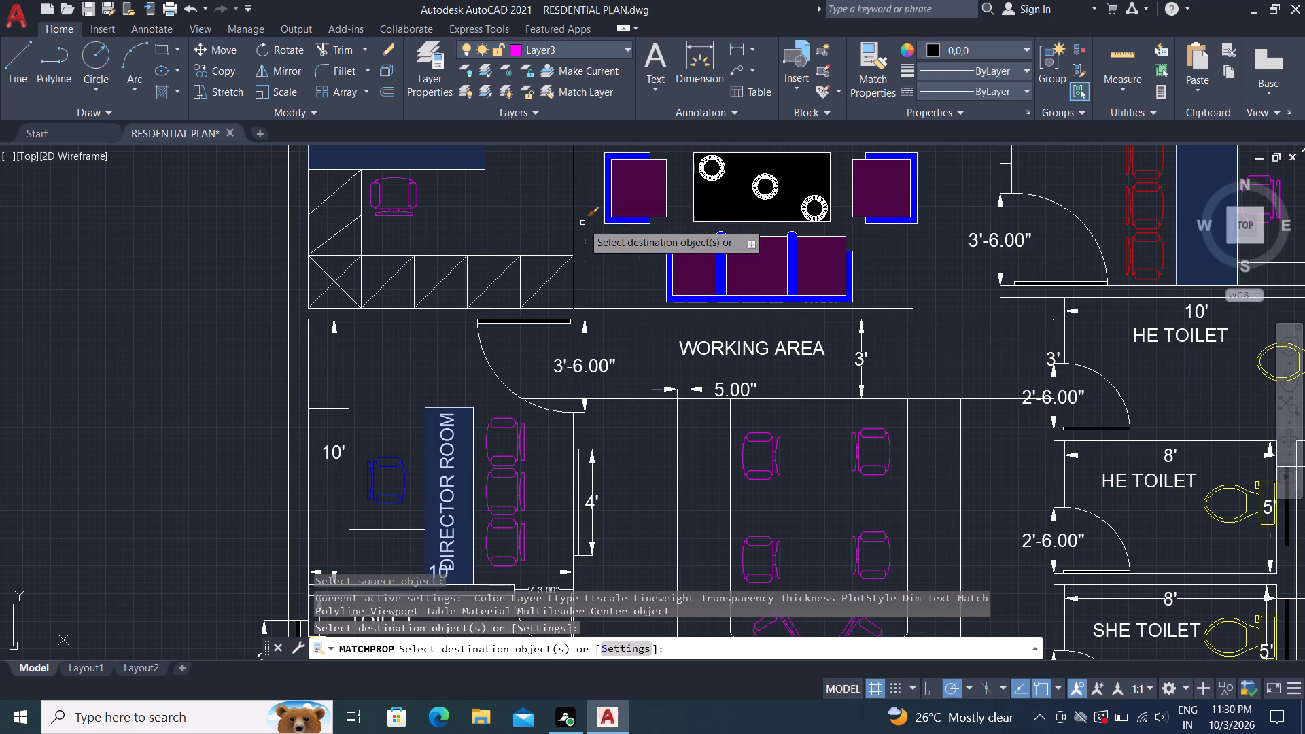
drag(584, 225, 583, 224)
click(587, 230)
click(579, 231)
scroll(572, 234, down, 6)
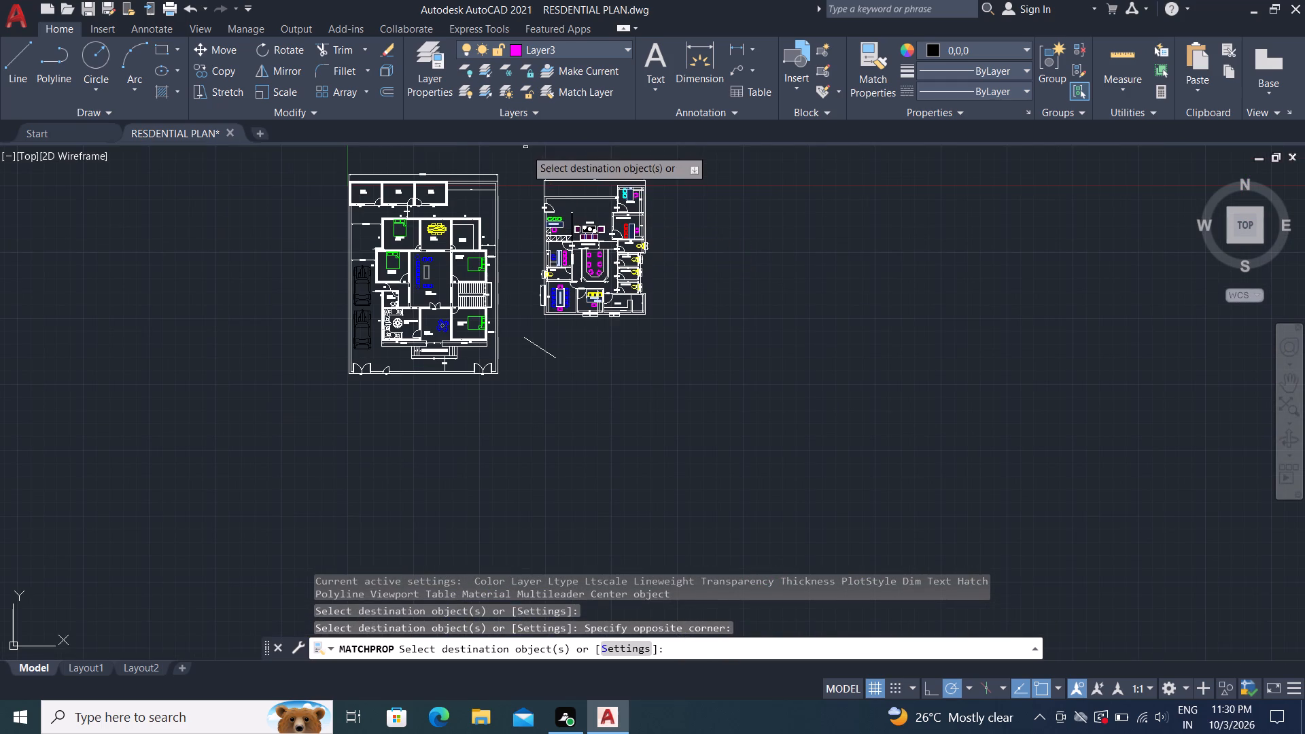
click(529, 160)
click(719, 333)
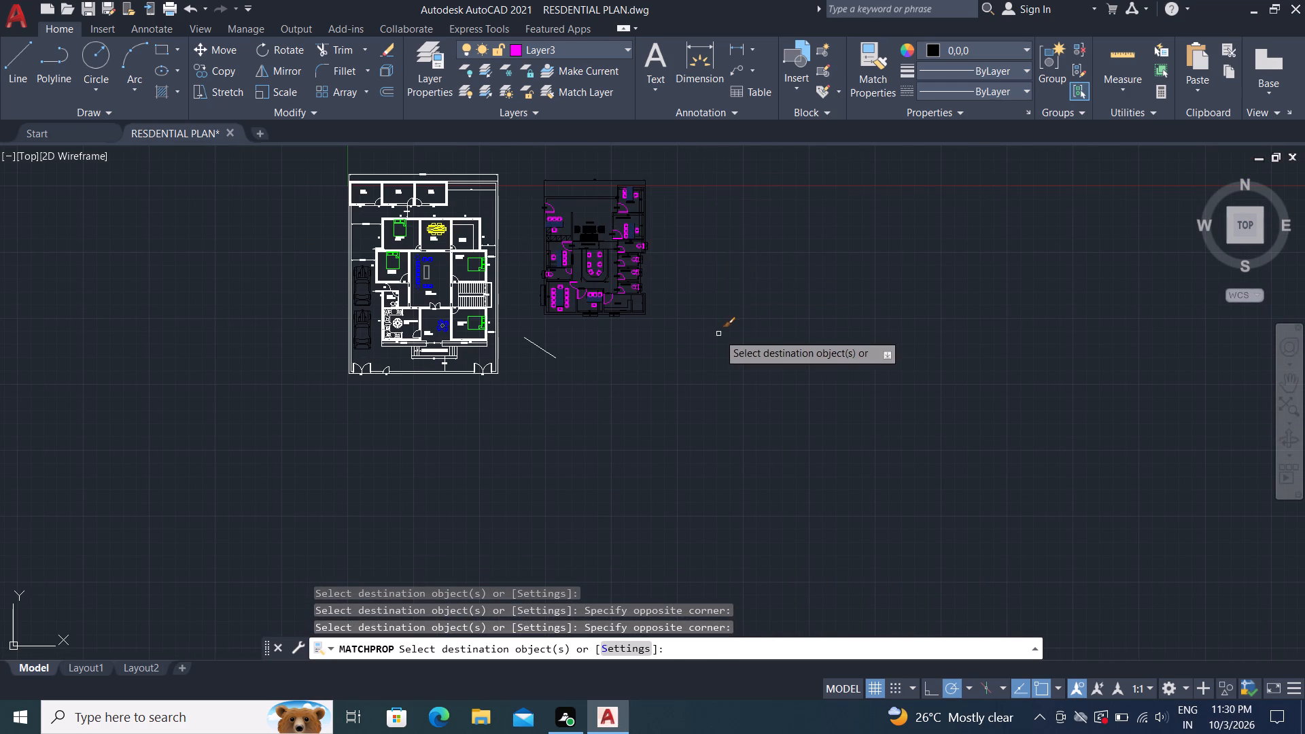
key(Escape)
click(669, 302)
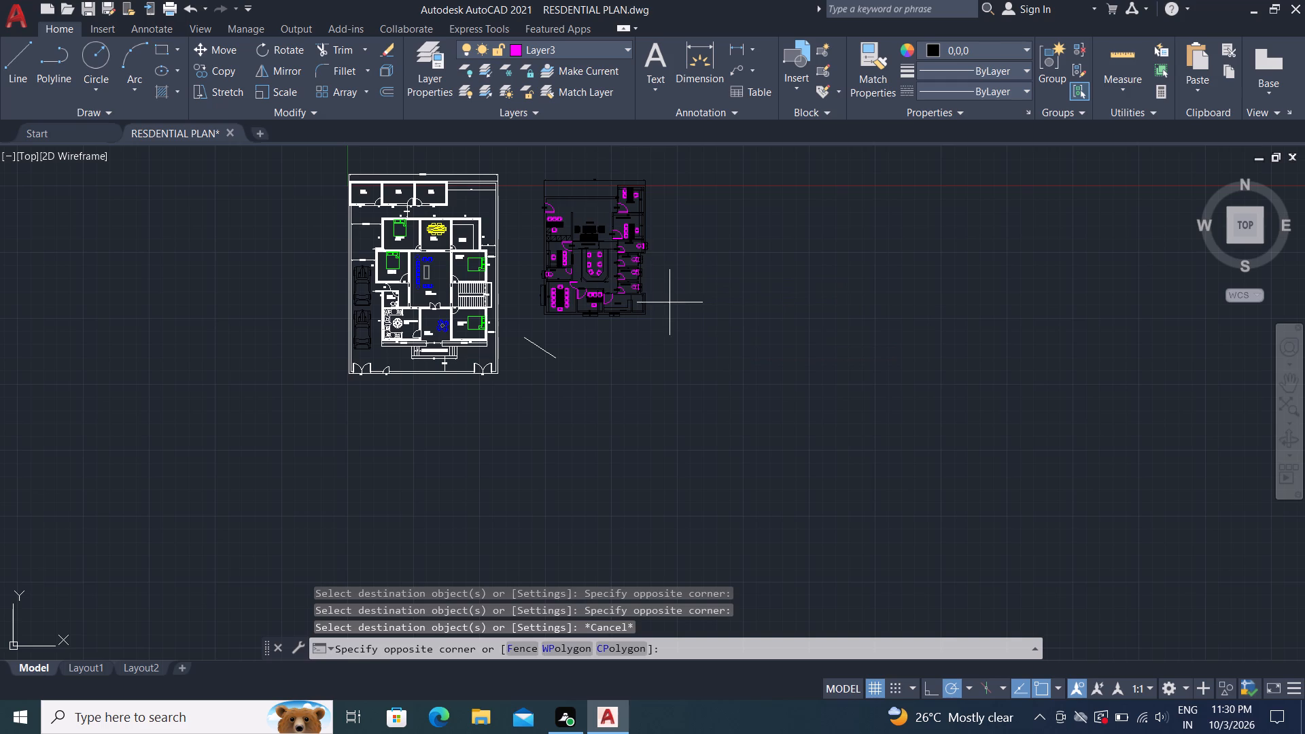
key(Escape)
key(Escape)
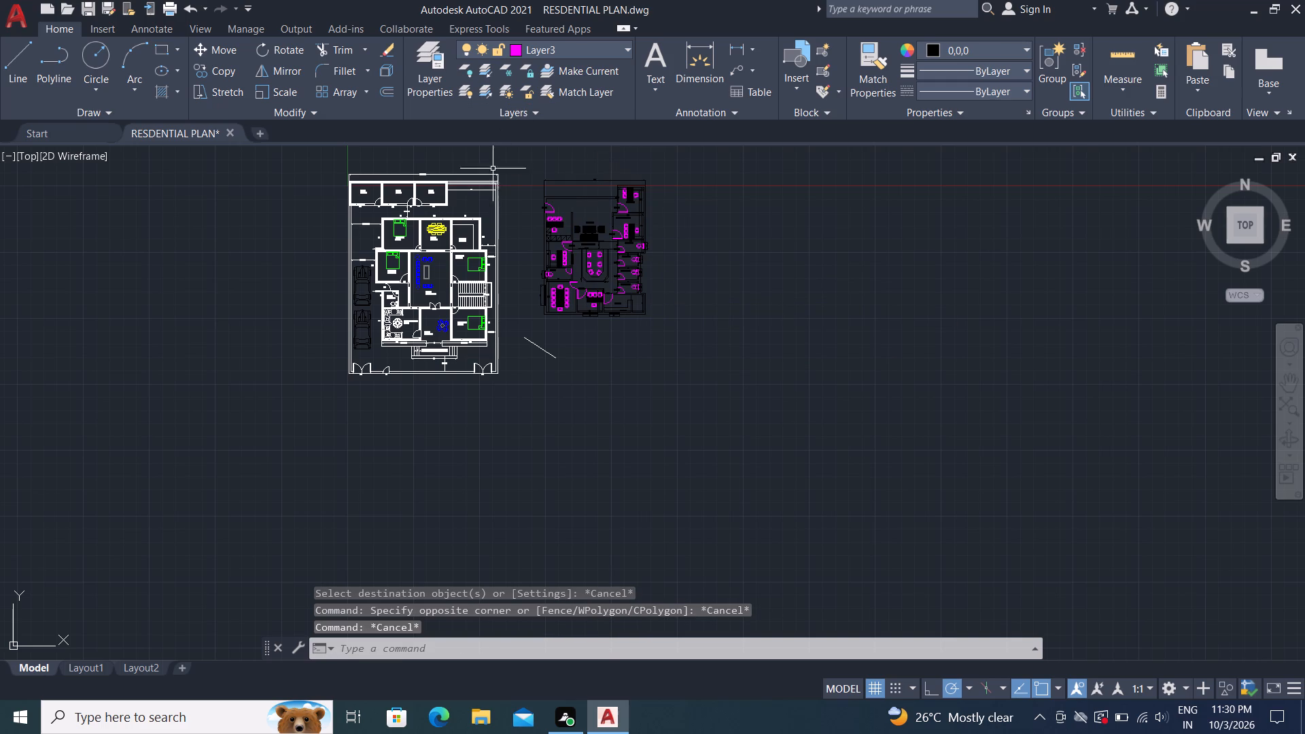
Erase the diagonal line in the empty space below the office plan.
scroll(579, 313, up, 3)
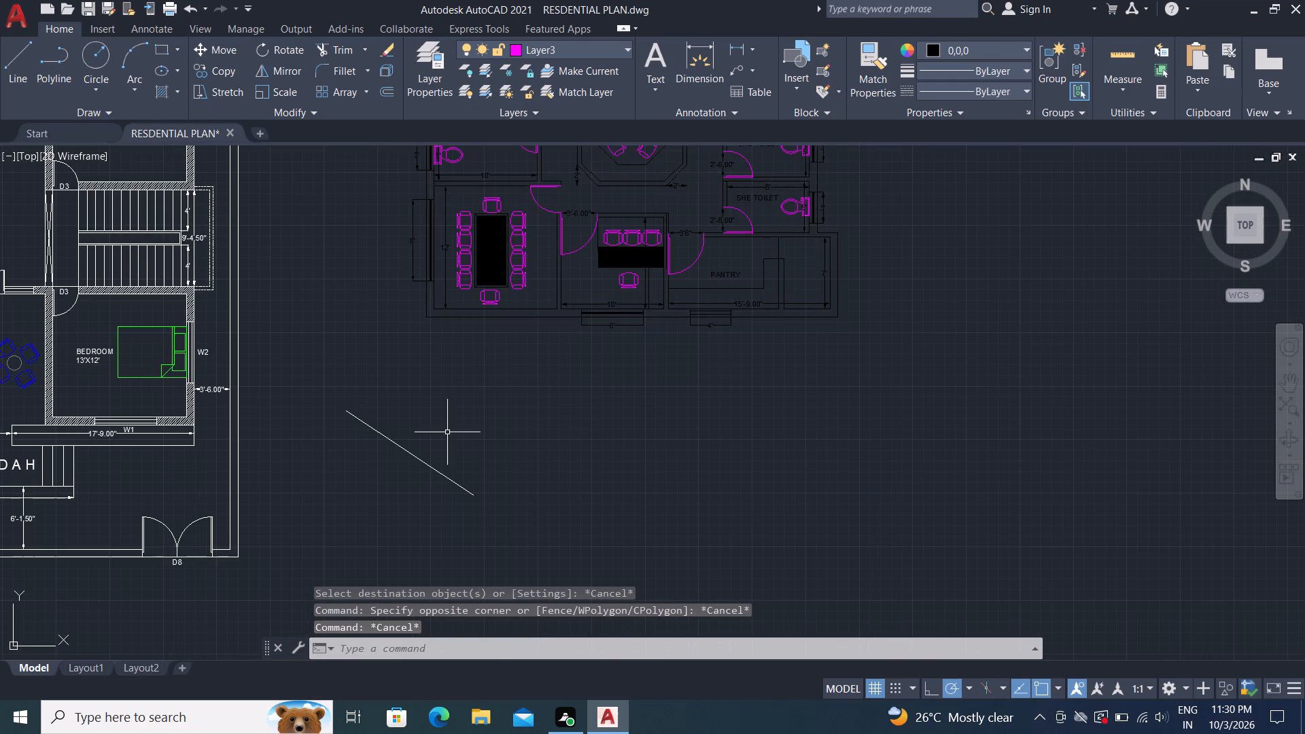
click(417, 458)
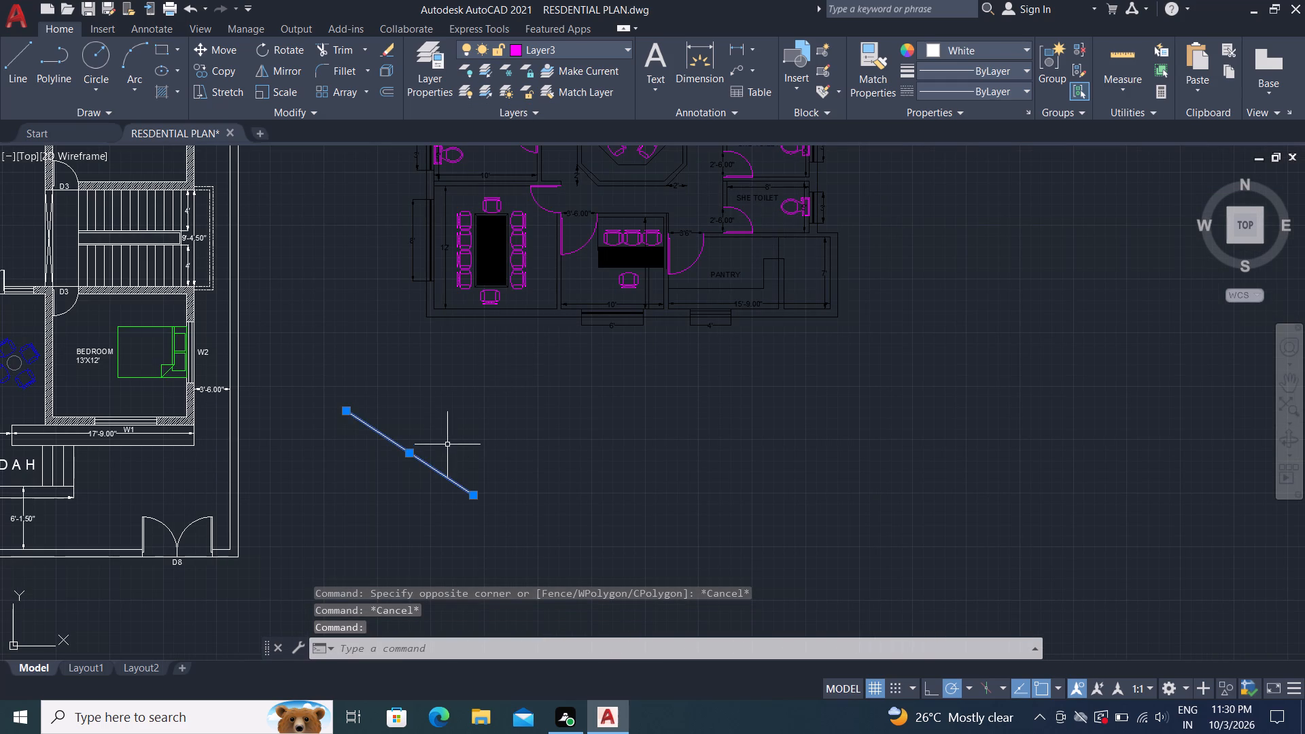
key(Delete)
Match the properties of the green bed in the residential bedroom onto the pair of visitor chairs in the ACCOUNT room.
scroll(517, 281, down, 1)
scroll(588, 470, down, 1)
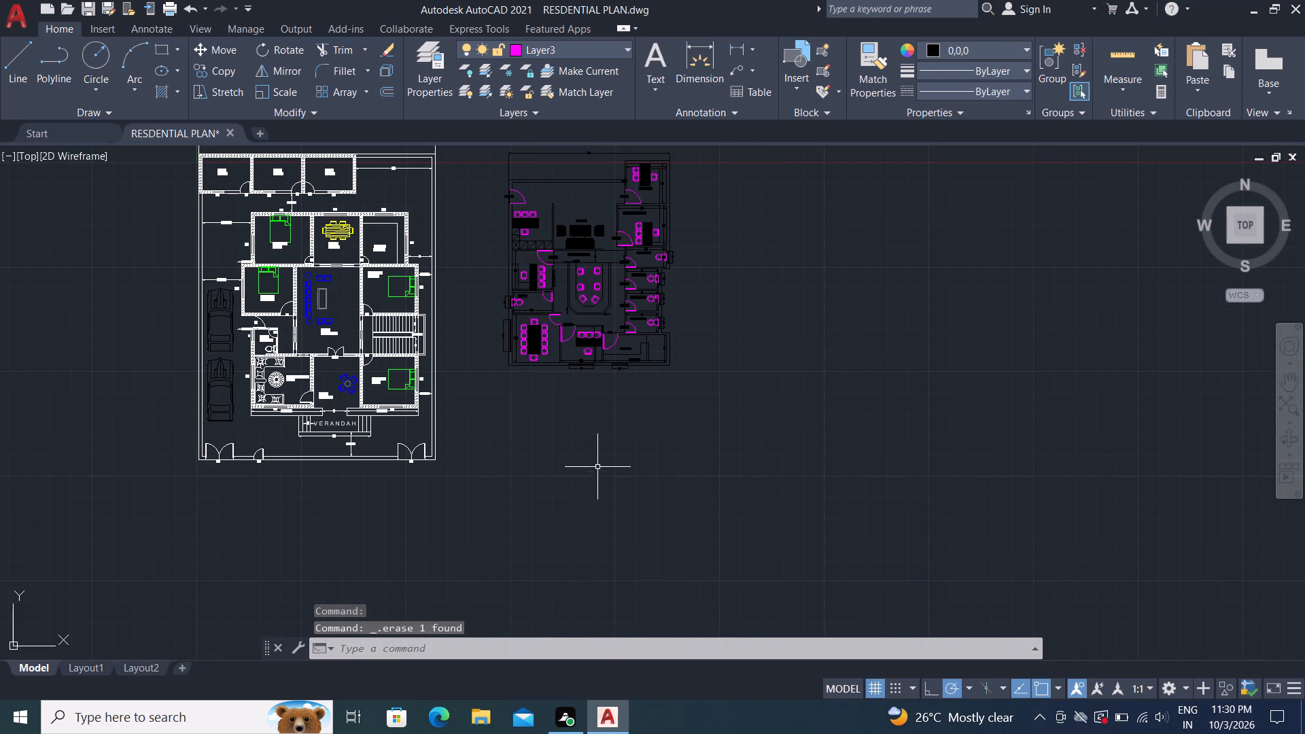
scroll(604, 429, down, 1)
scroll(592, 304, up, 2)
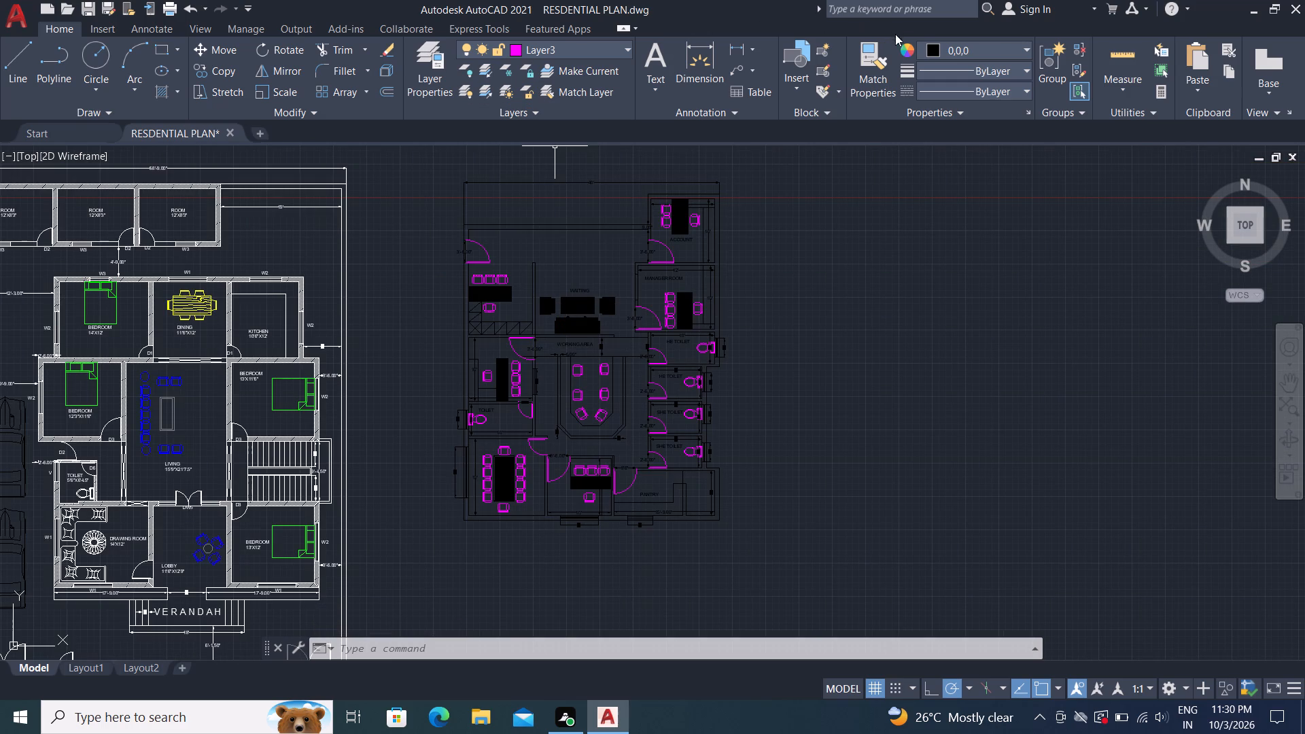
click(875, 55)
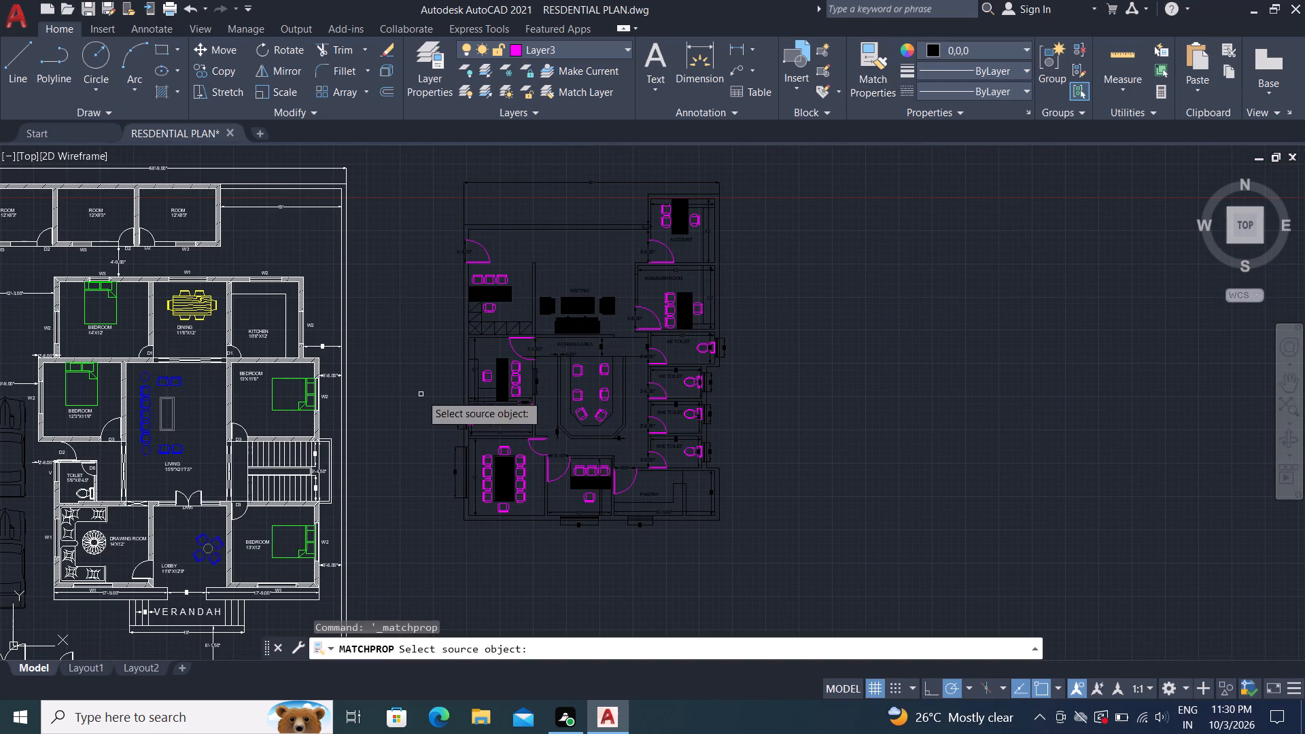
click(309, 395)
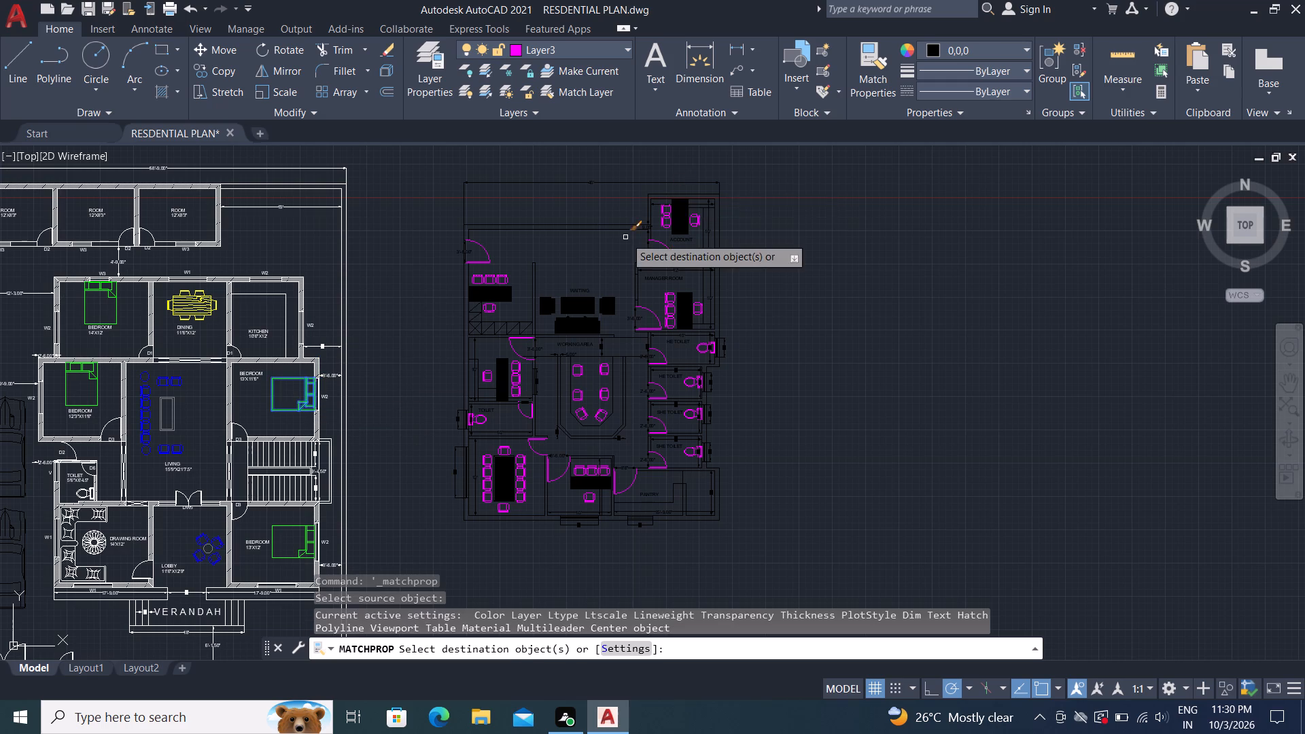
scroll(652, 208, up, 4)
click(696, 207)
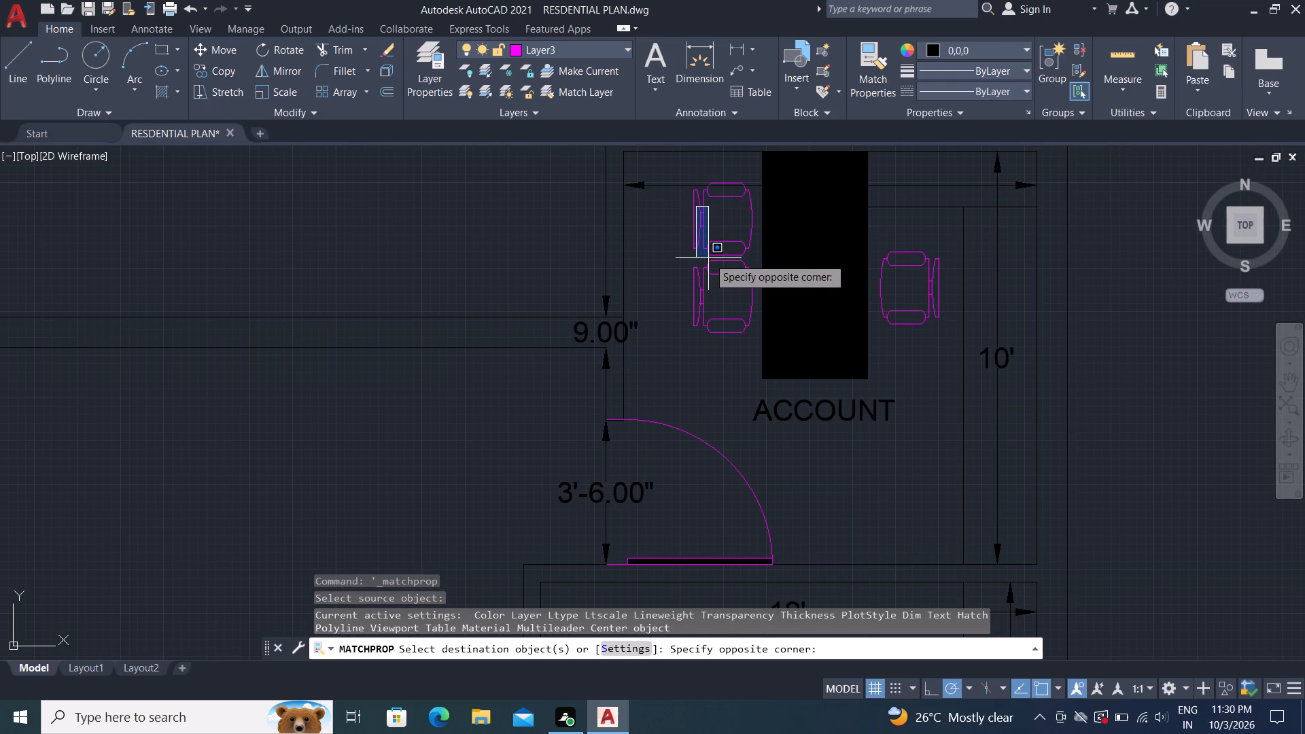
click(716, 277)
double_click(709, 276)
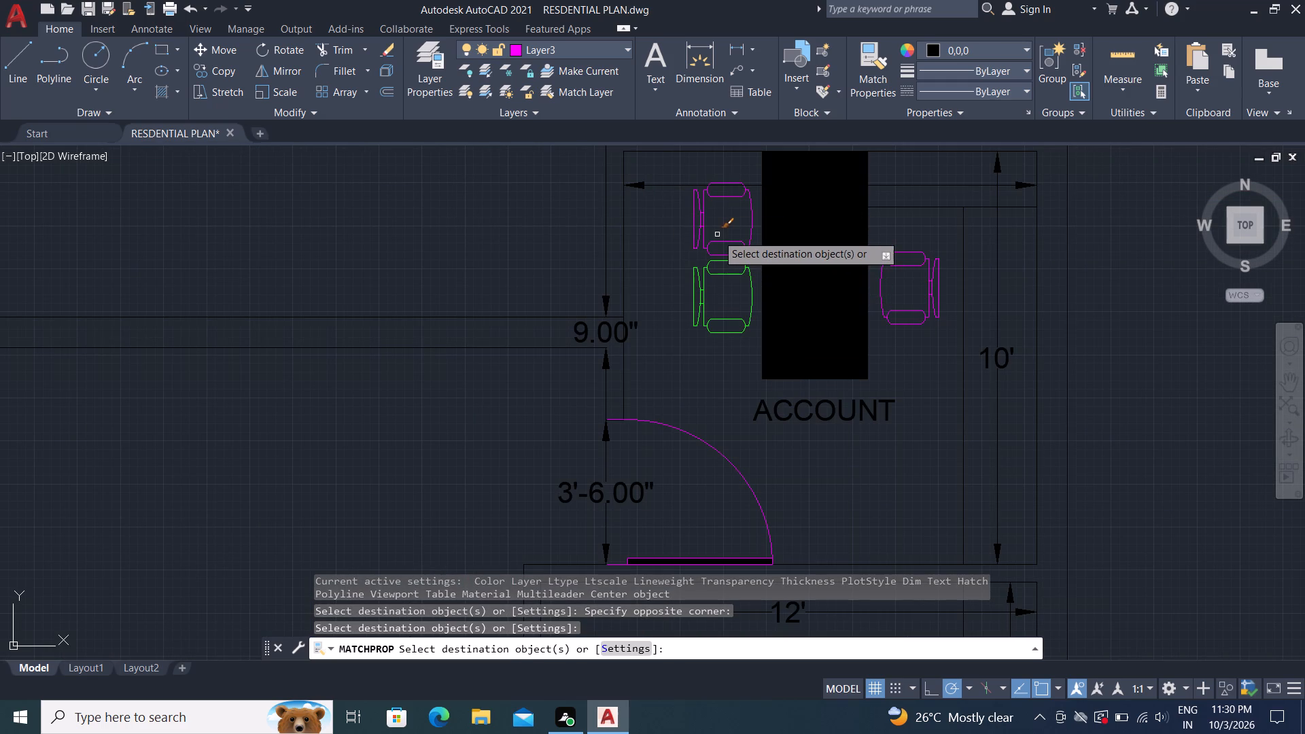
click(723, 243)
Match the green bed's properties onto the sofa and armchair cushion fills in the WAITING area.
scroll(703, 228, down, 2)
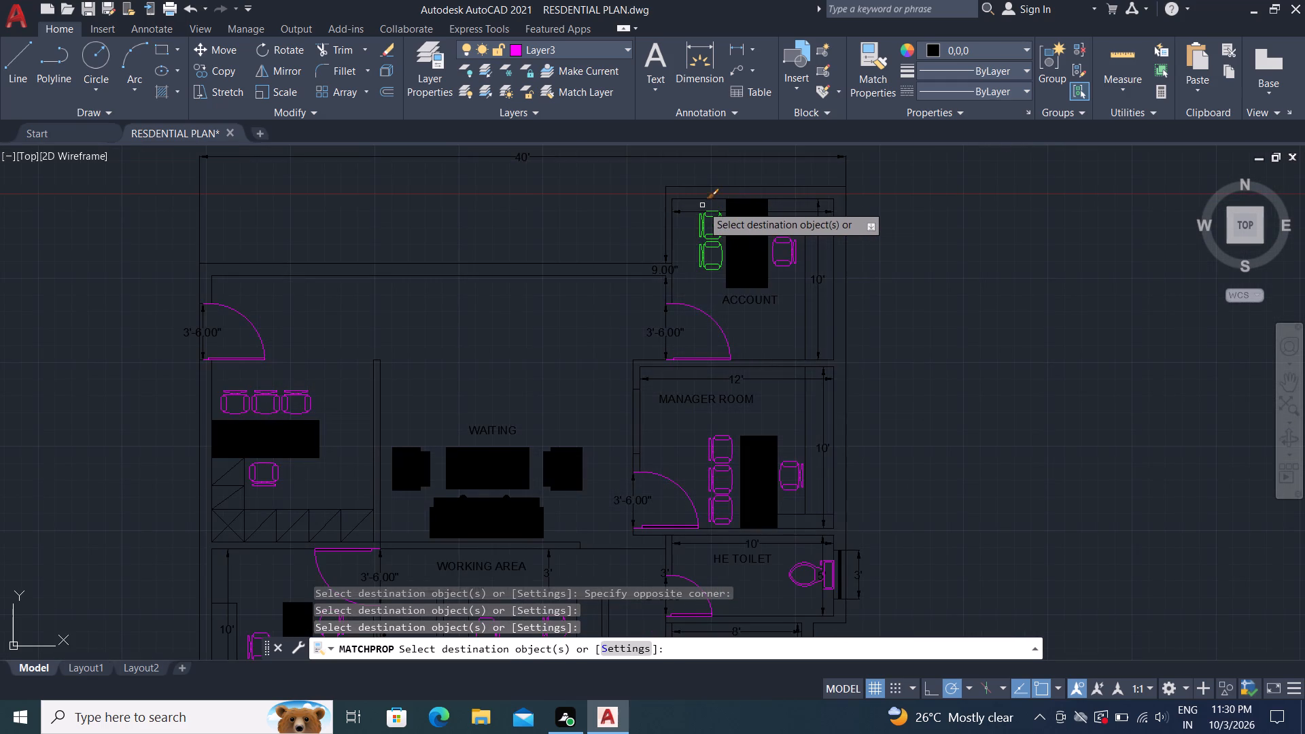
scroll(702, 205, down, 1)
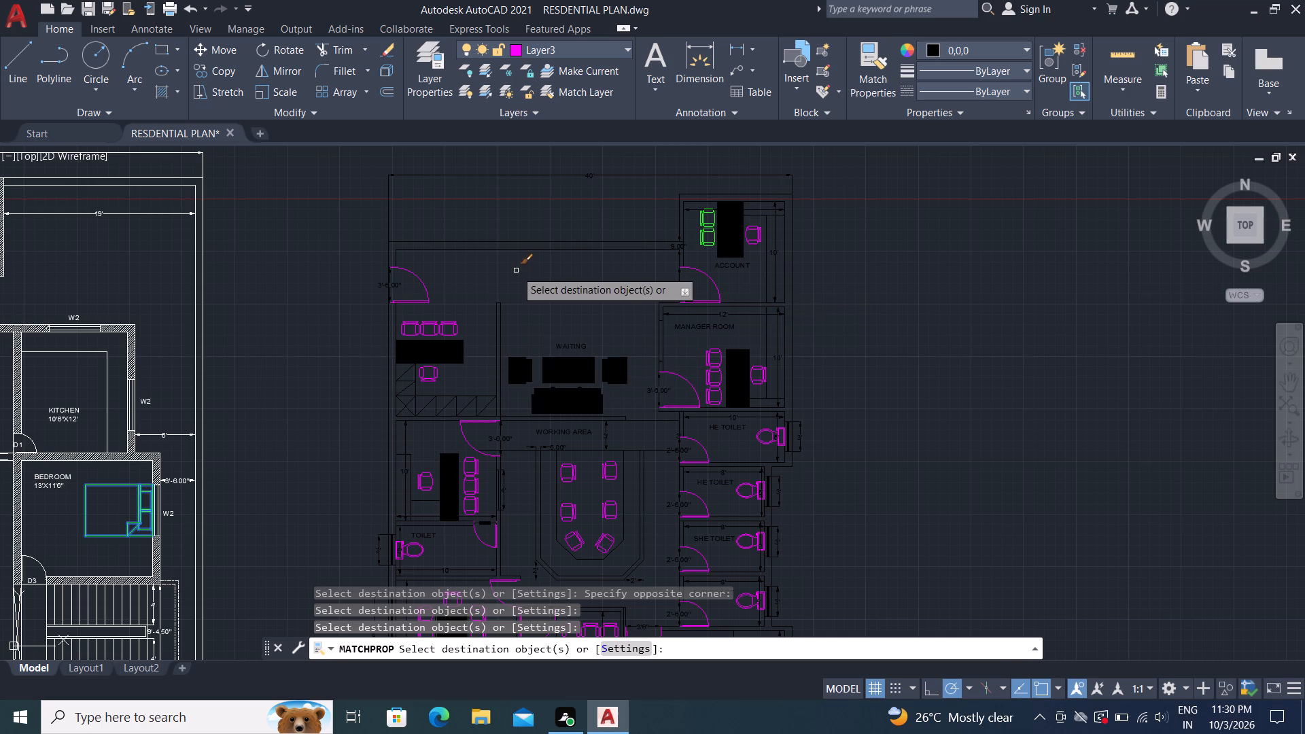
scroll(223, 358, down, 1)
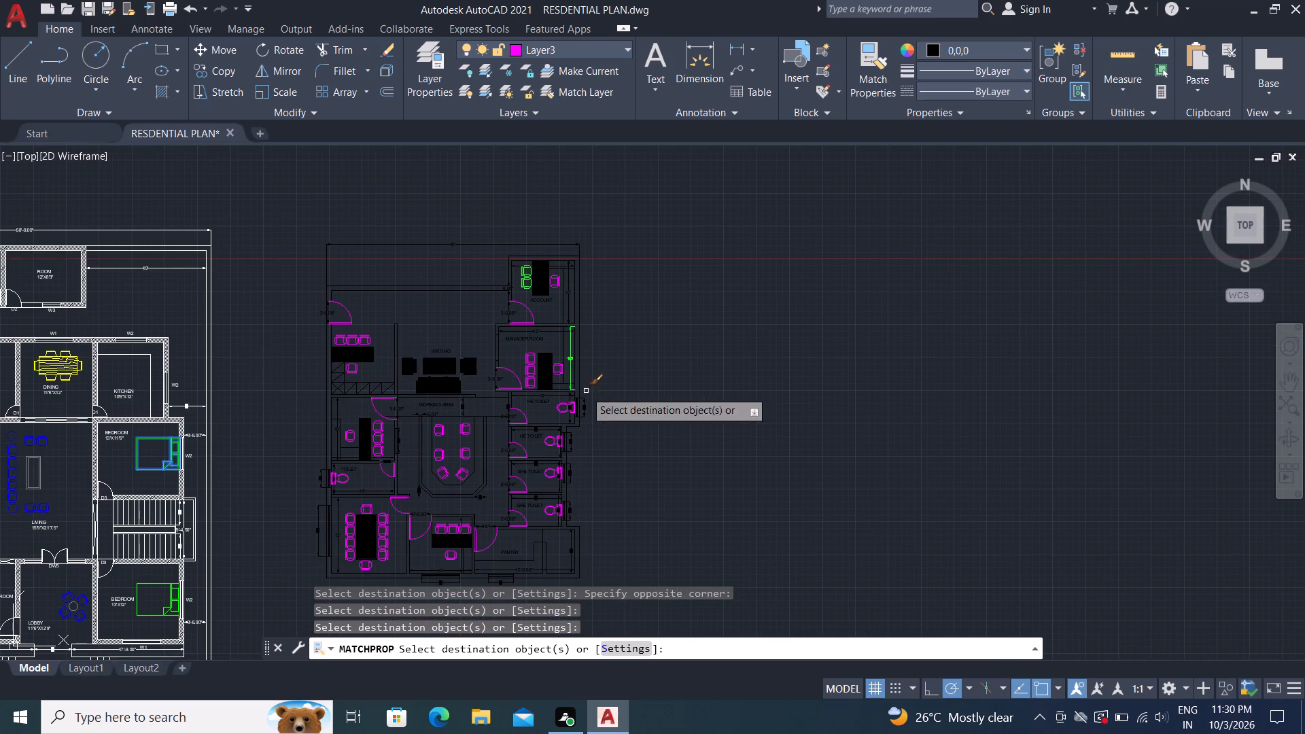
scroll(444, 394, up, 5)
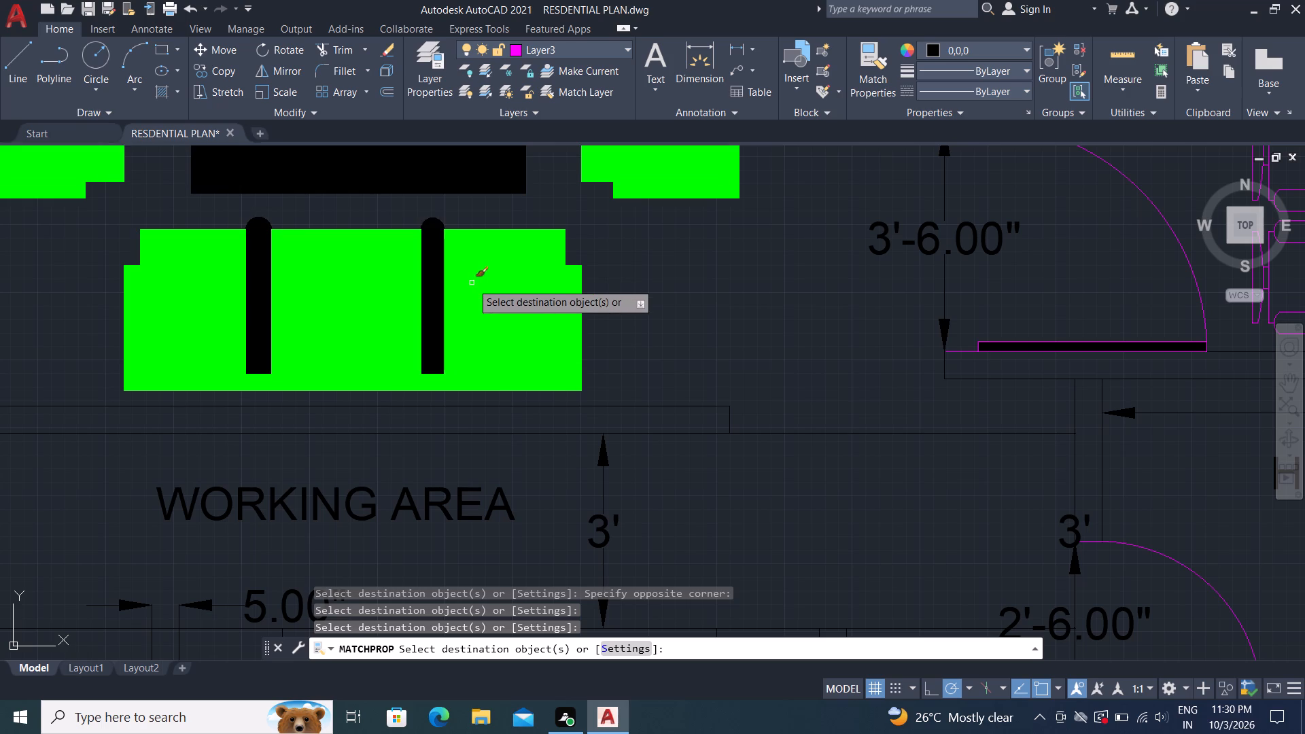
click(368, 311)
scroll(411, 277, down, 1)
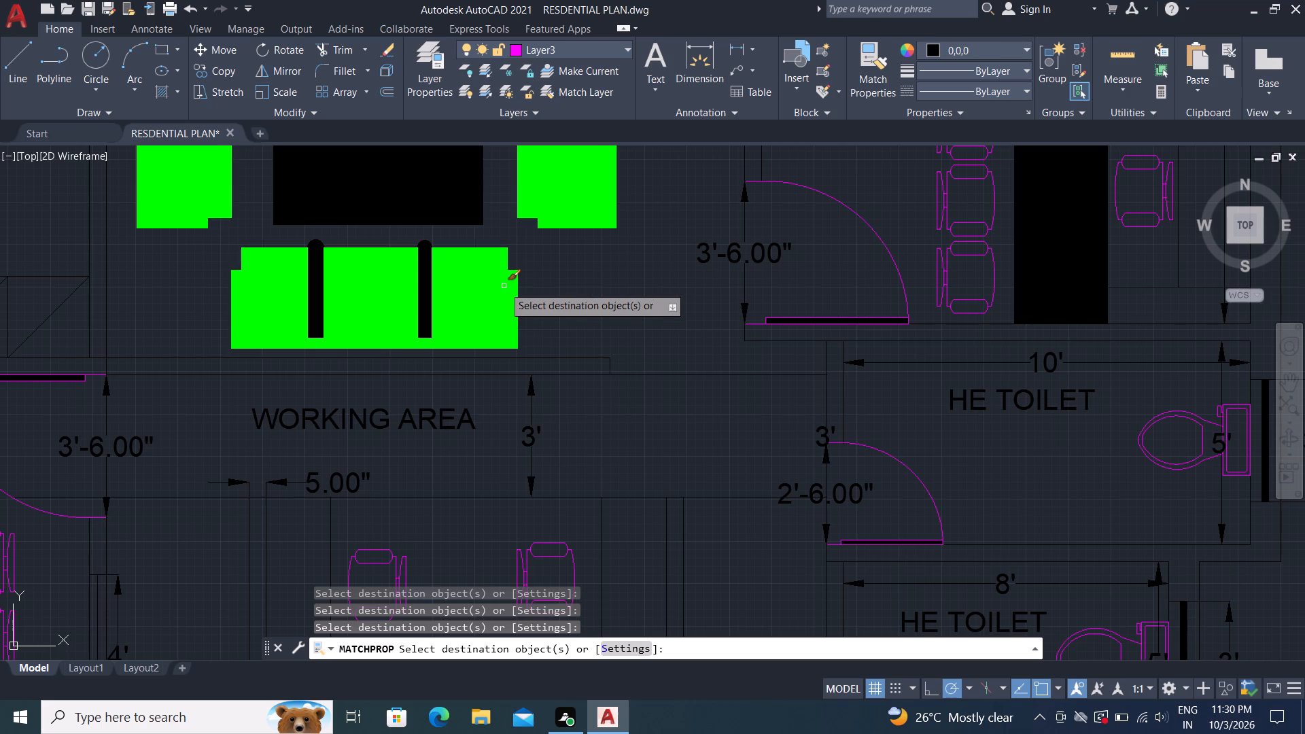
click(508, 303)
scroll(529, 233, down, 1)
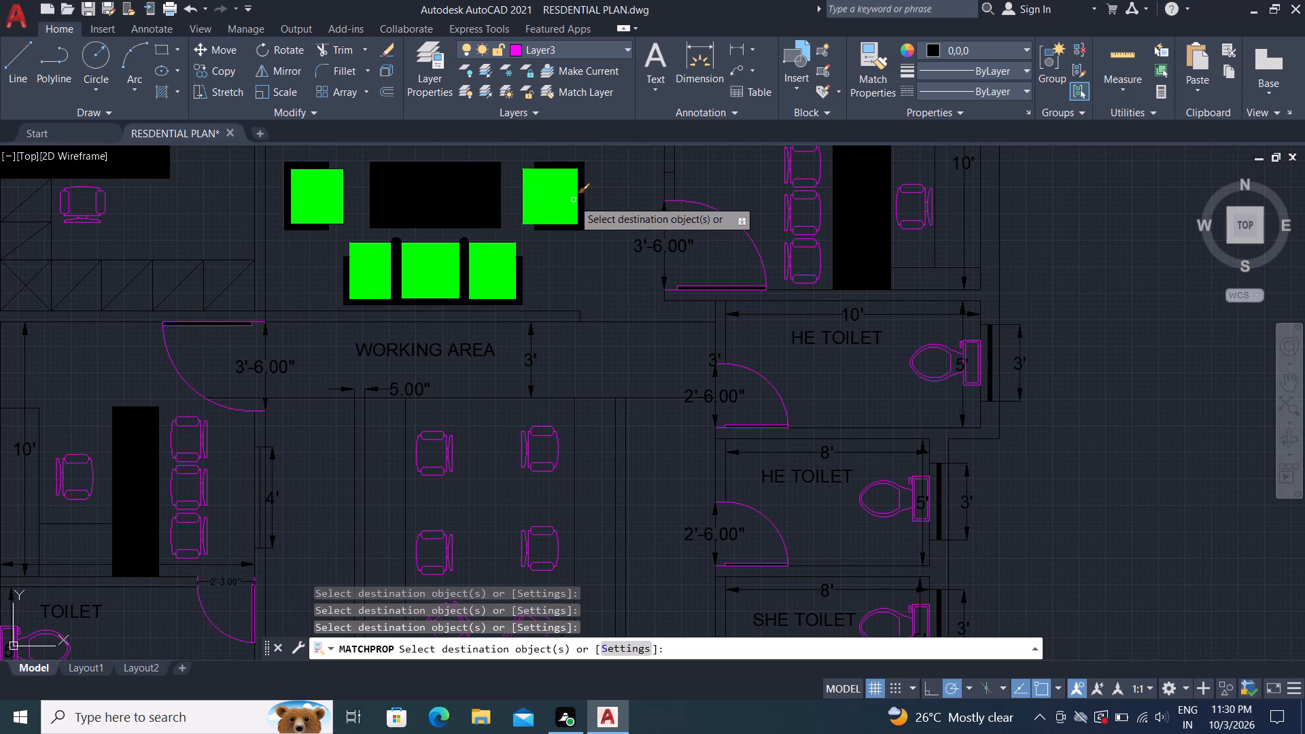
click(535, 195)
scroll(544, 232, down, 2)
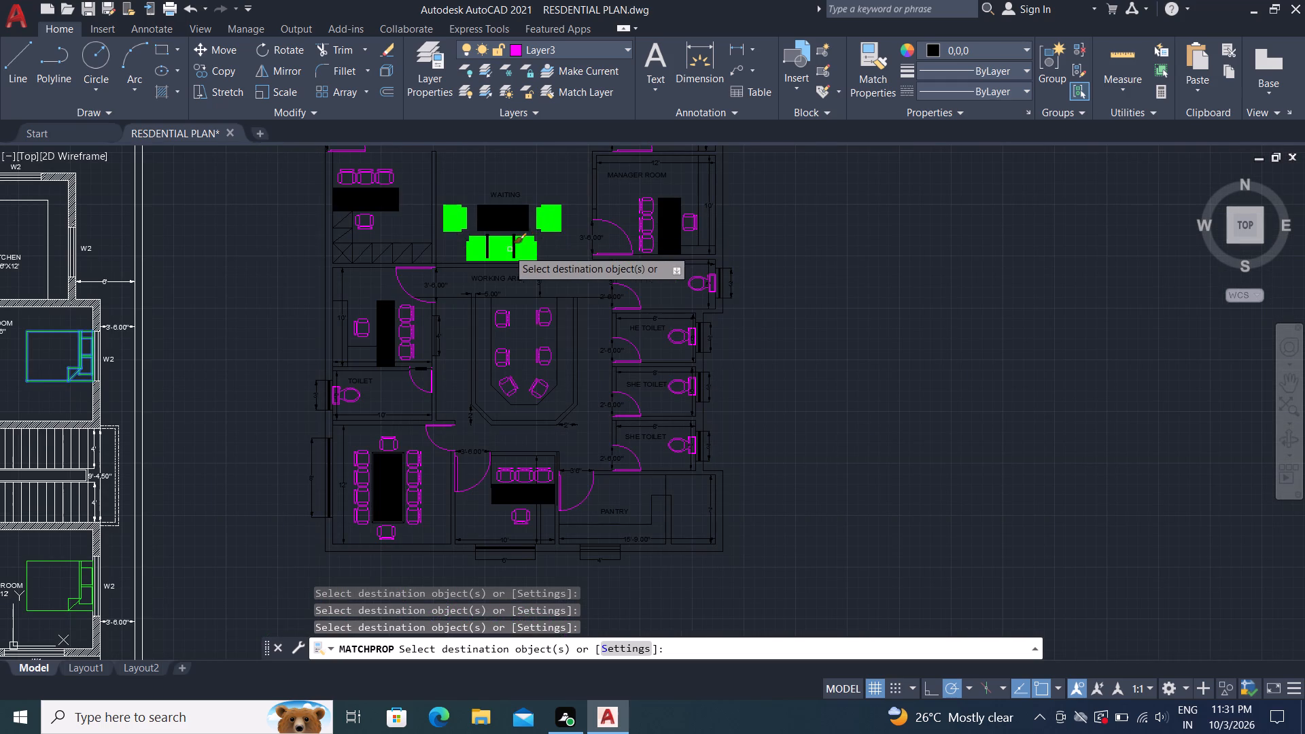
scroll(467, 215, up, 3)
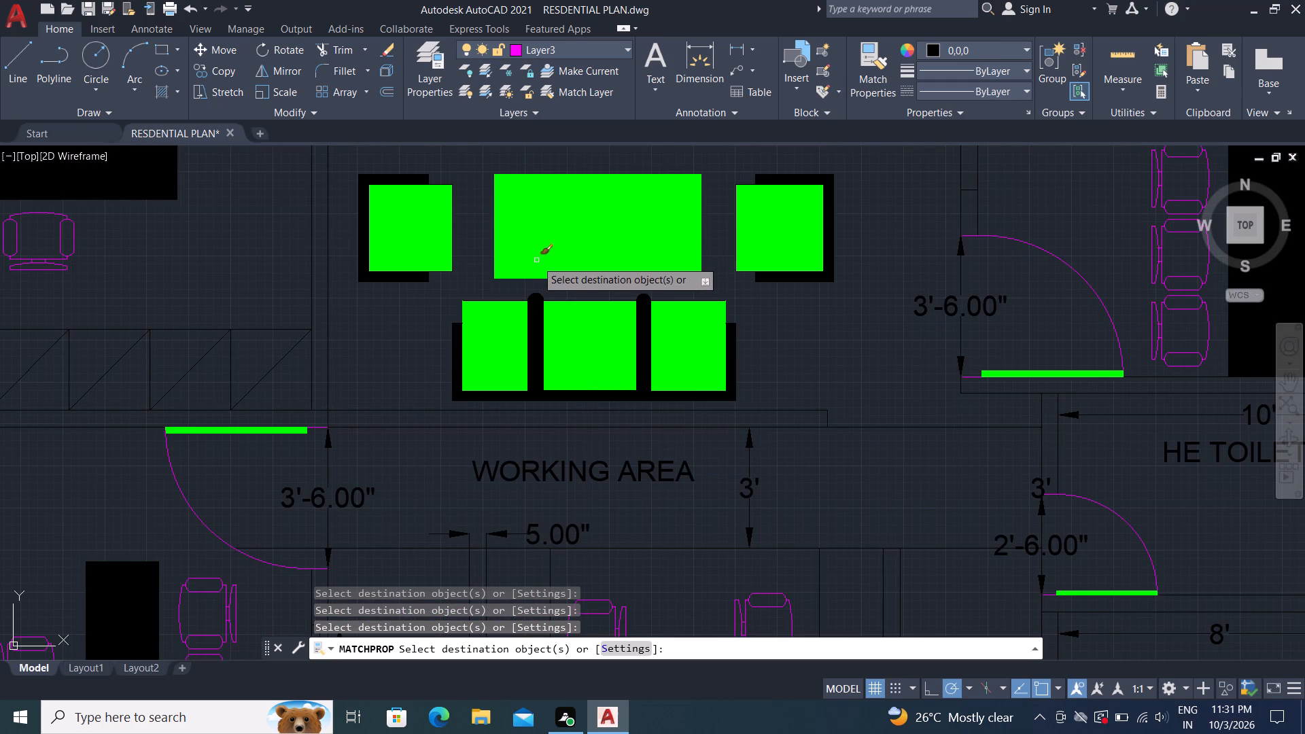
key(Escape)
Match the properties of the yellow dining set in the residential plan onto the three visitor chairs in the MANAGER ROOM.
scroll(544, 298, down, 2)
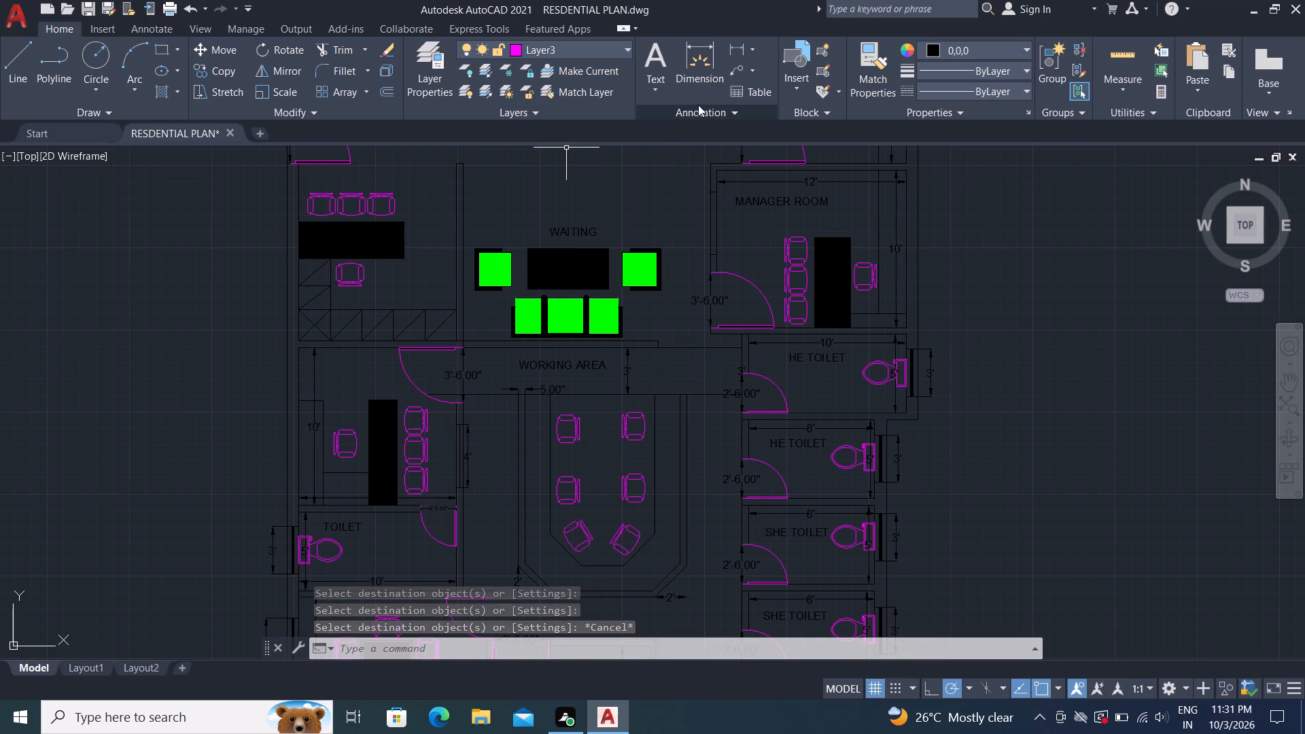
click(869, 64)
scroll(481, 334, down, 1)
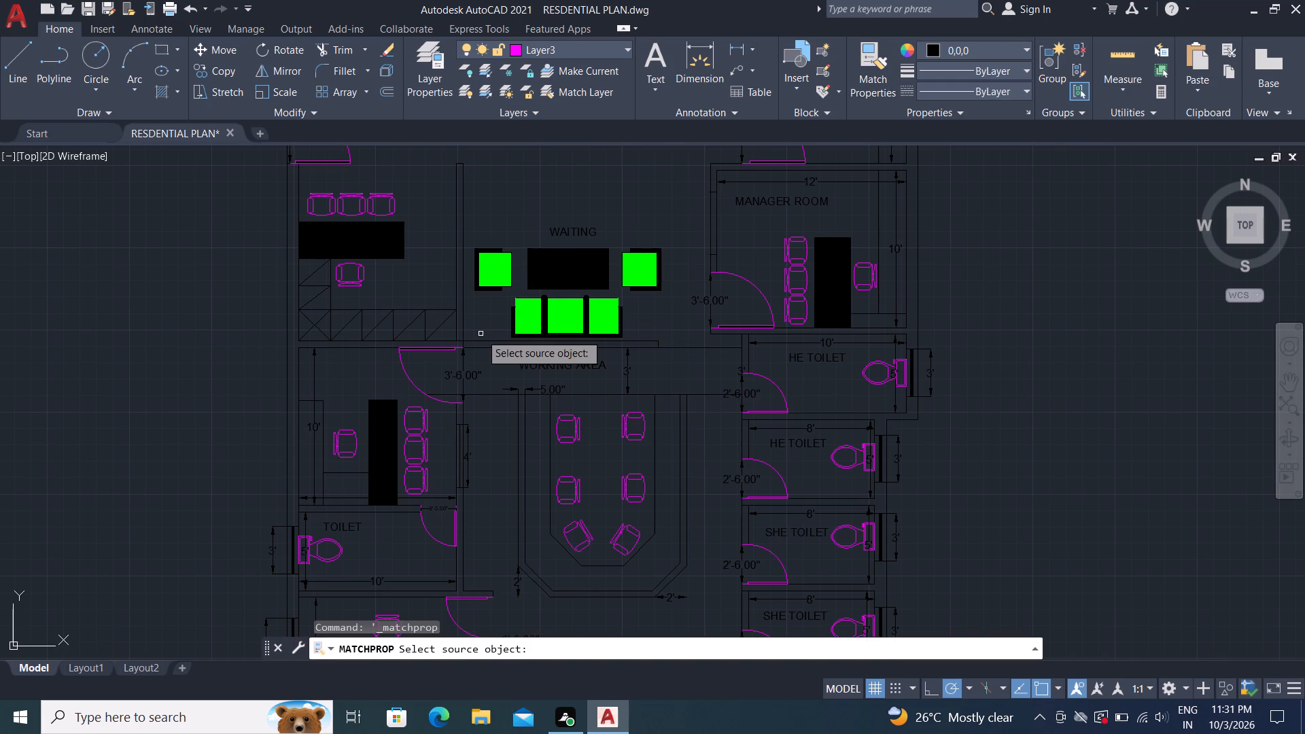
scroll(299, 312, down, 1)
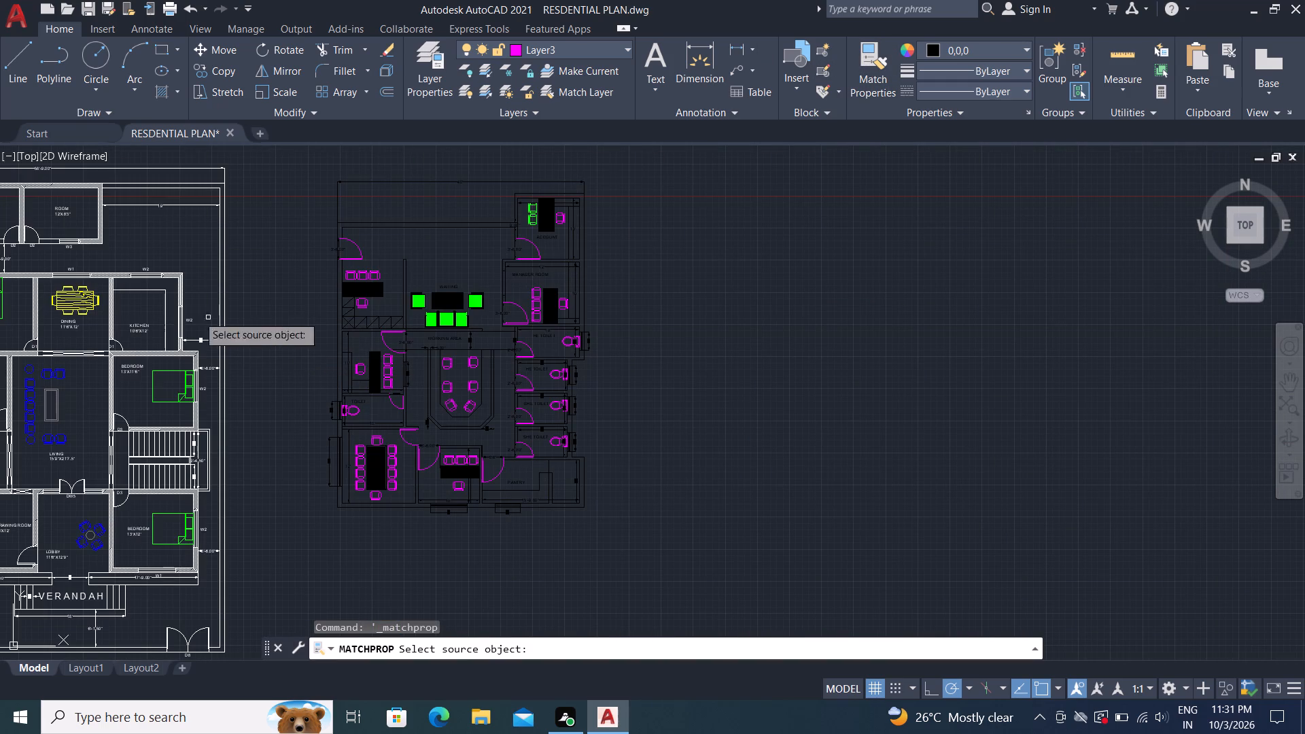
click(84, 298)
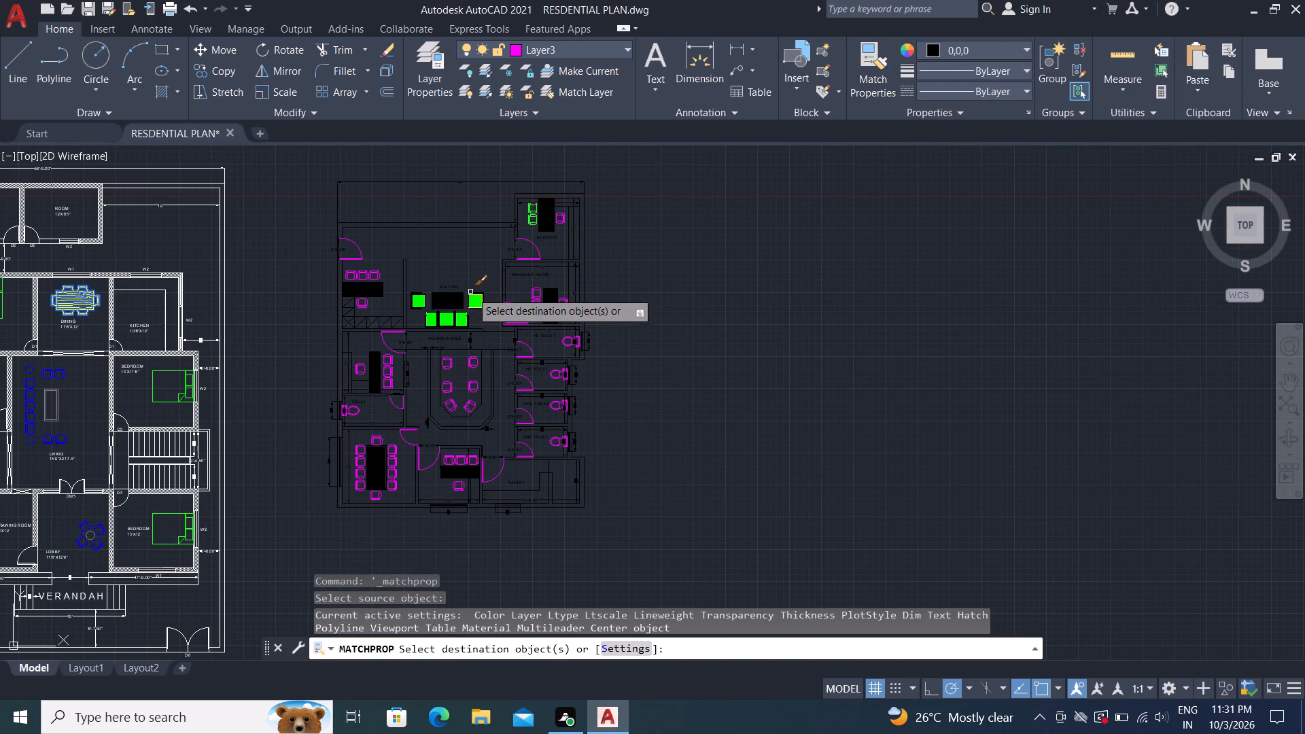
scroll(542, 296, up, 2)
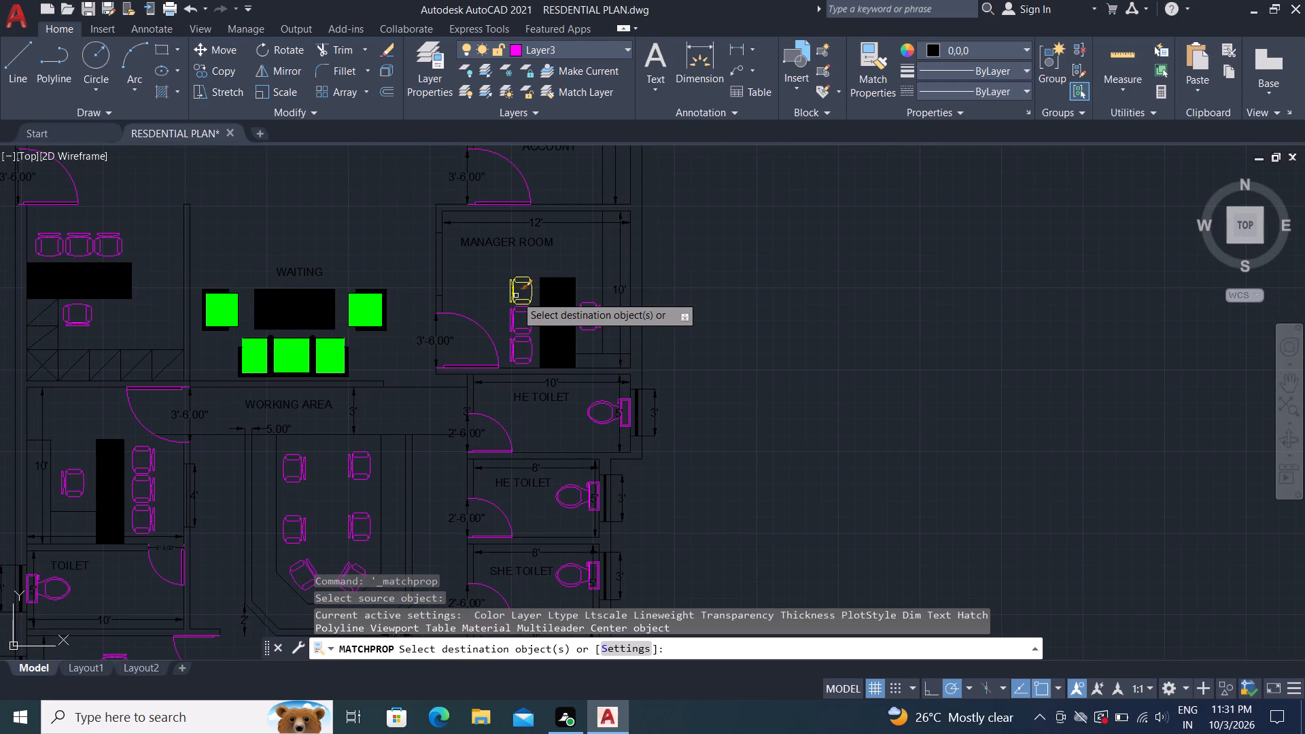
click(515, 296)
click(515, 315)
click(513, 353)
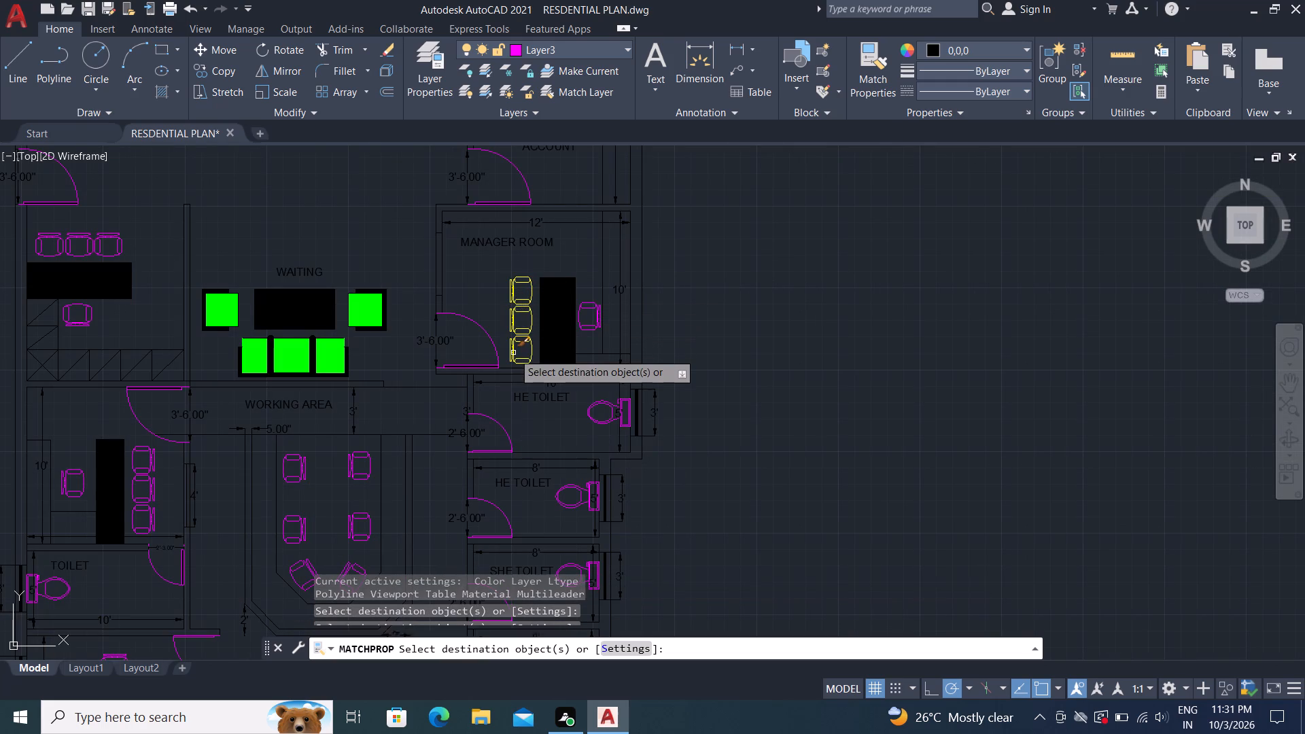
scroll(522, 297, down, 3)
key(Escape)
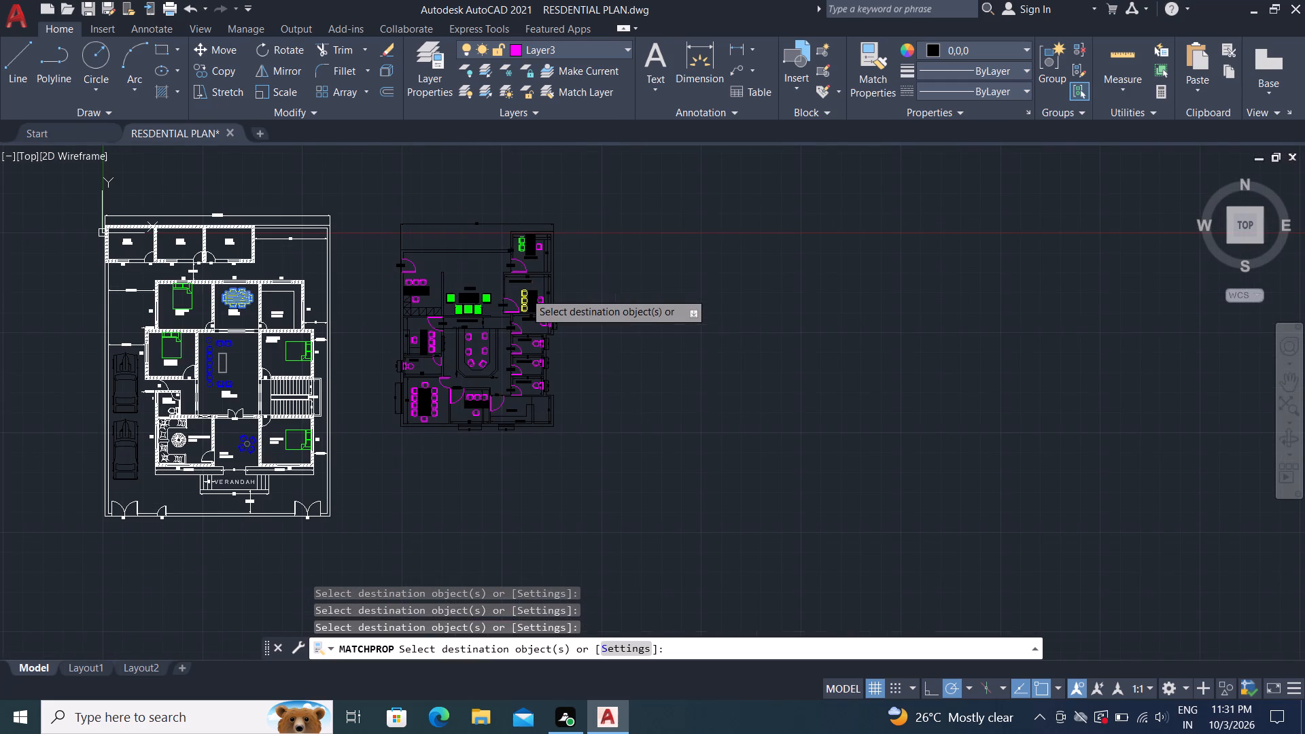
scroll(234, 465, up, 3)
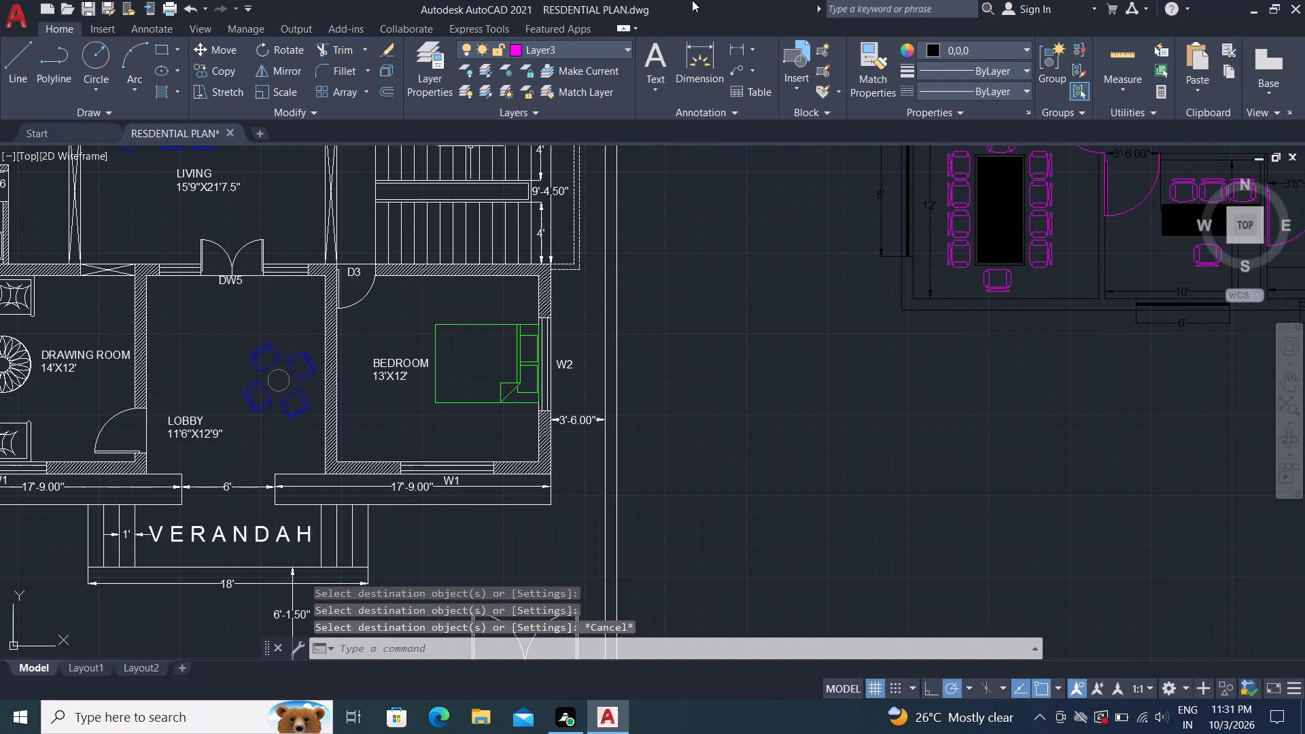
Match the properties of a blue lobby chair in the residential plan onto the chairs along both long sides of the office conference table.
click(869, 57)
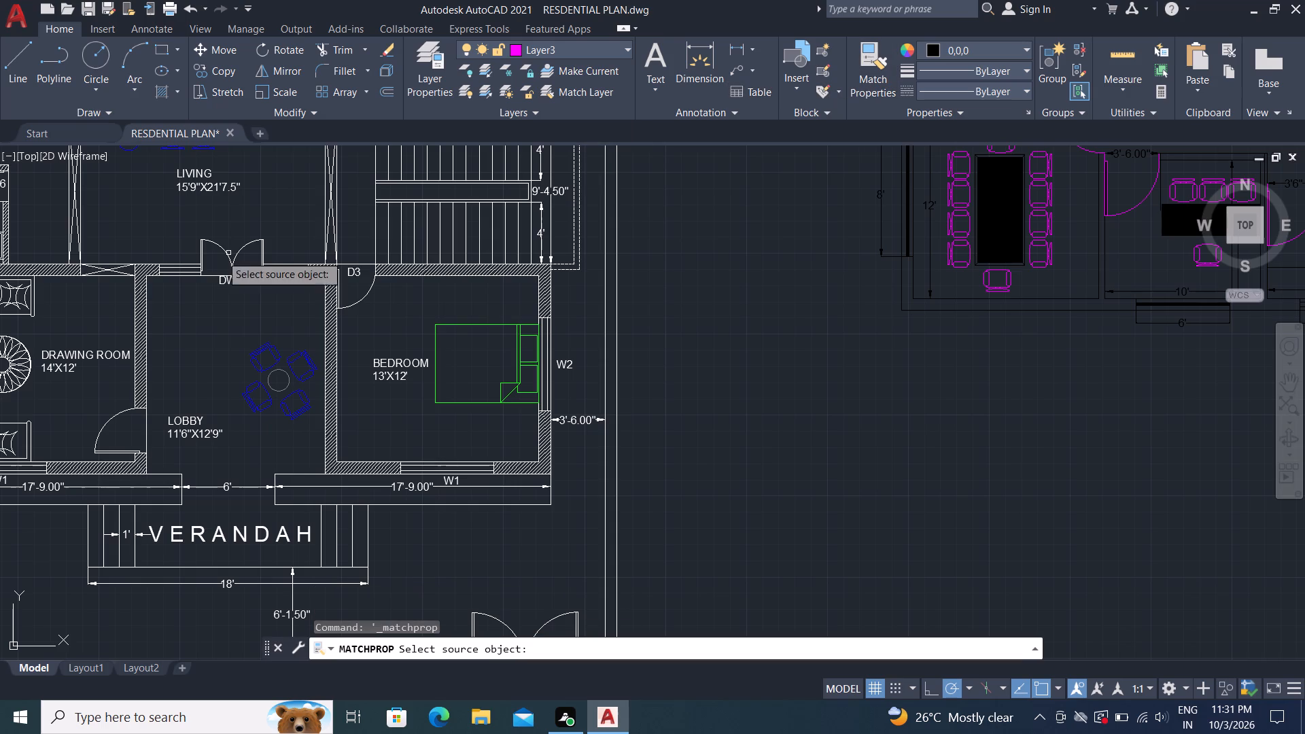
click(271, 351)
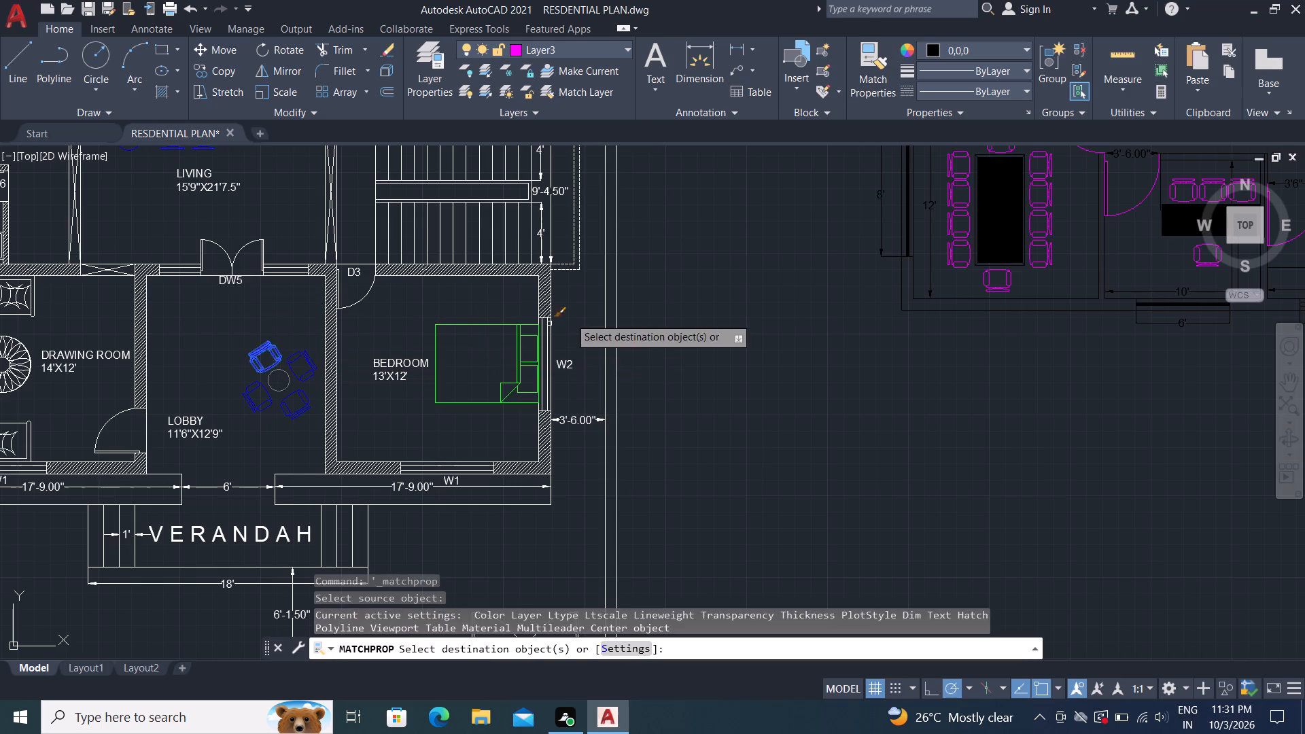
scroll(871, 292, down, 2)
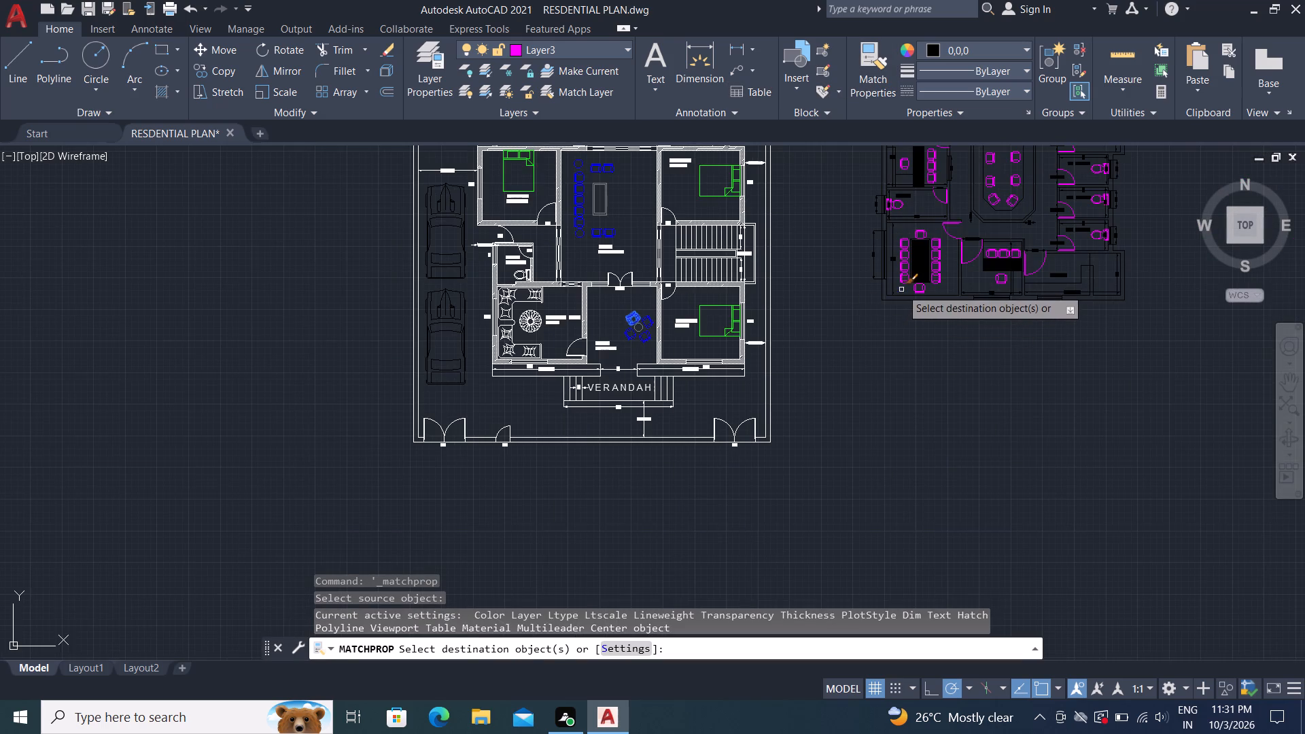
scroll(901, 289, up, 2)
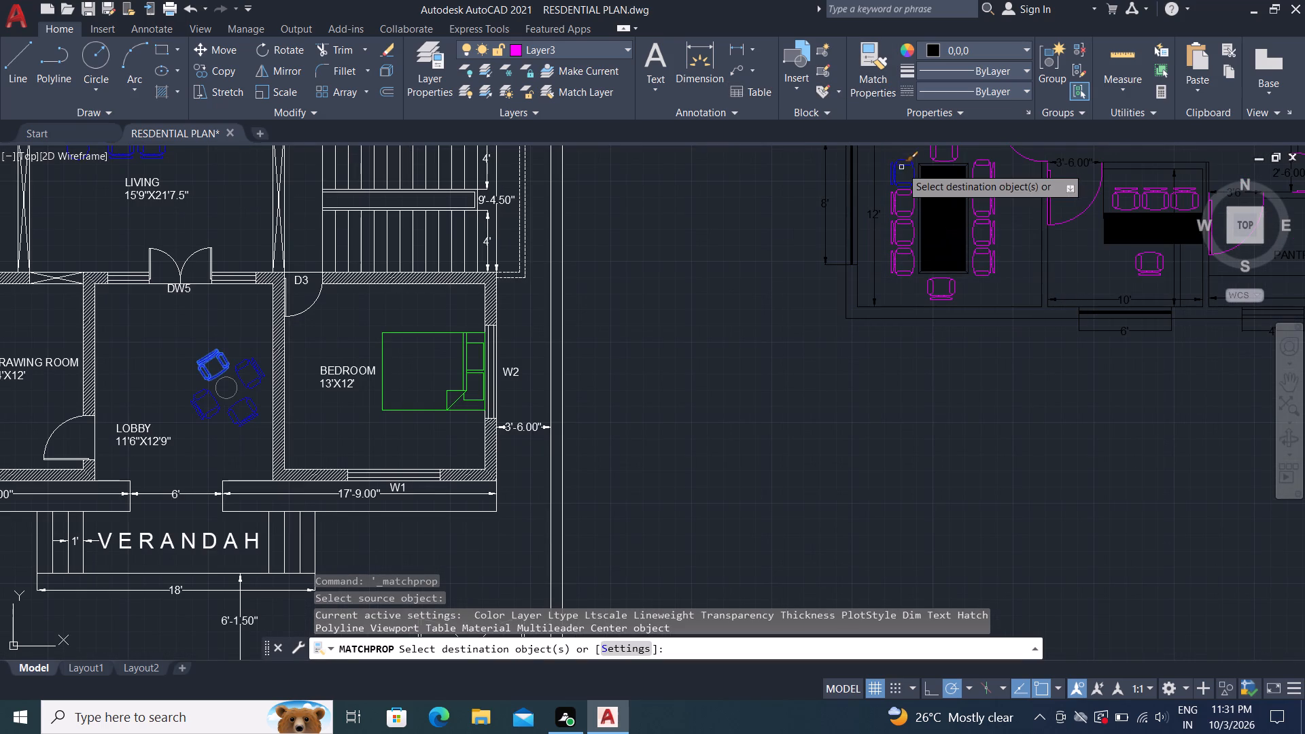
click(901, 167)
click(899, 203)
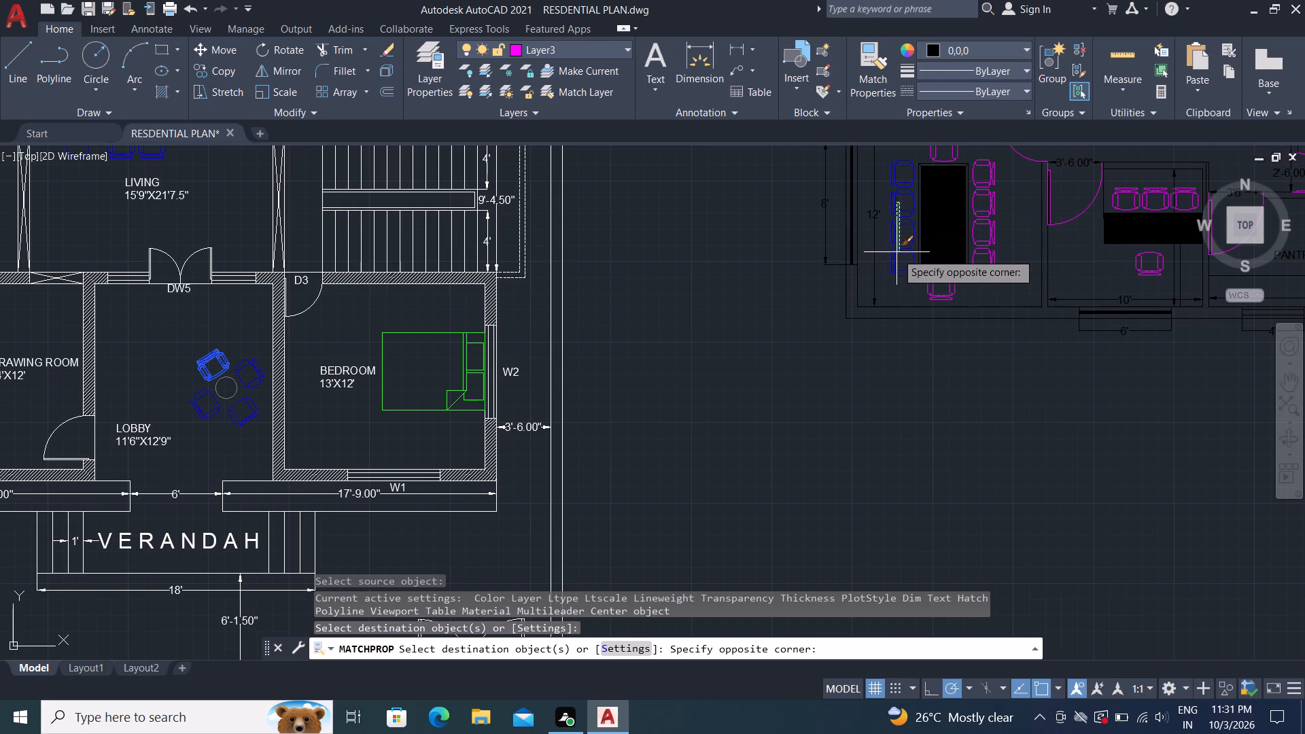
click(897, 260)
click(984, 154)
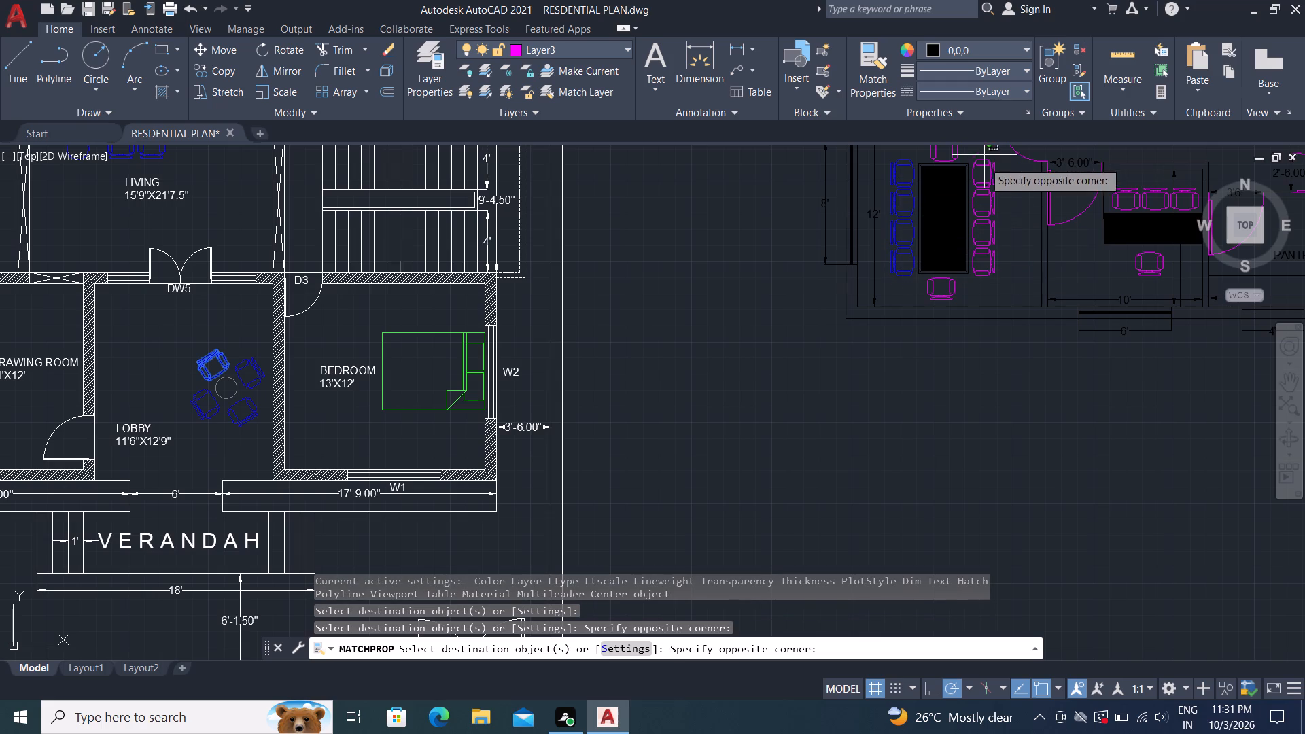
click(979, 275)
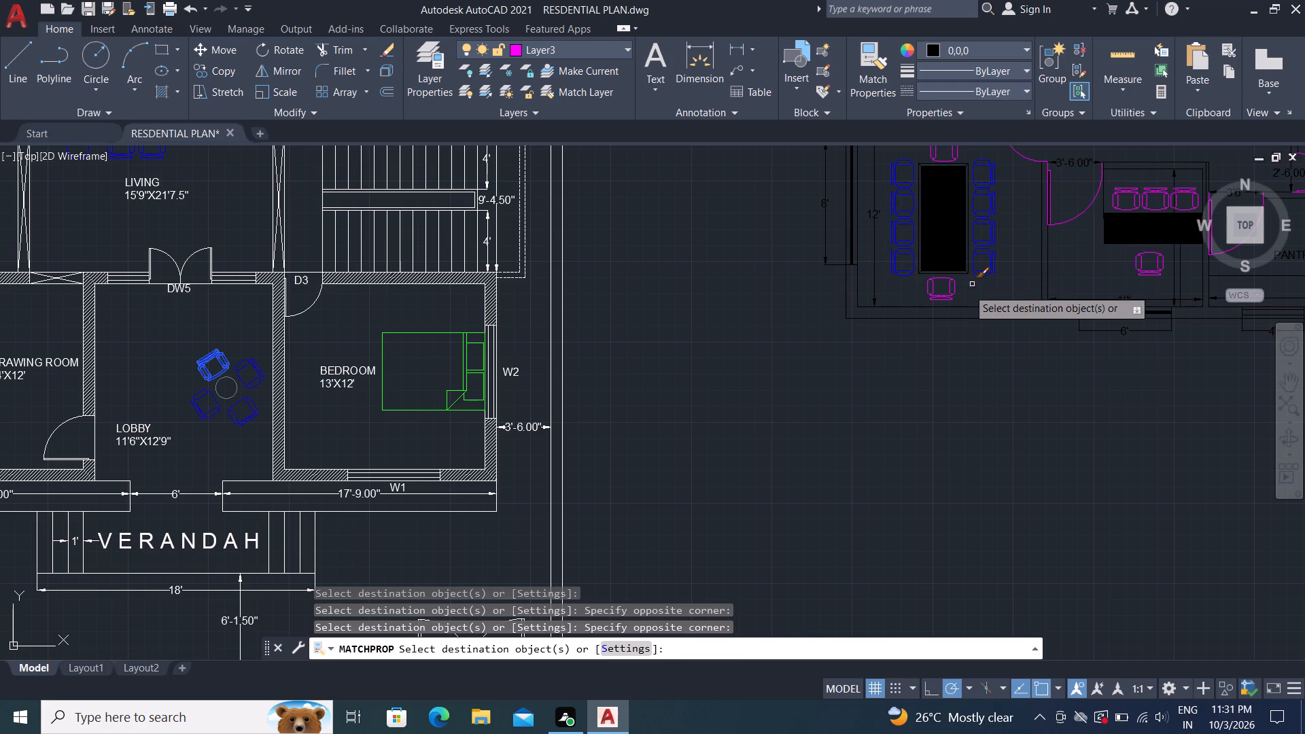
key(Escape)
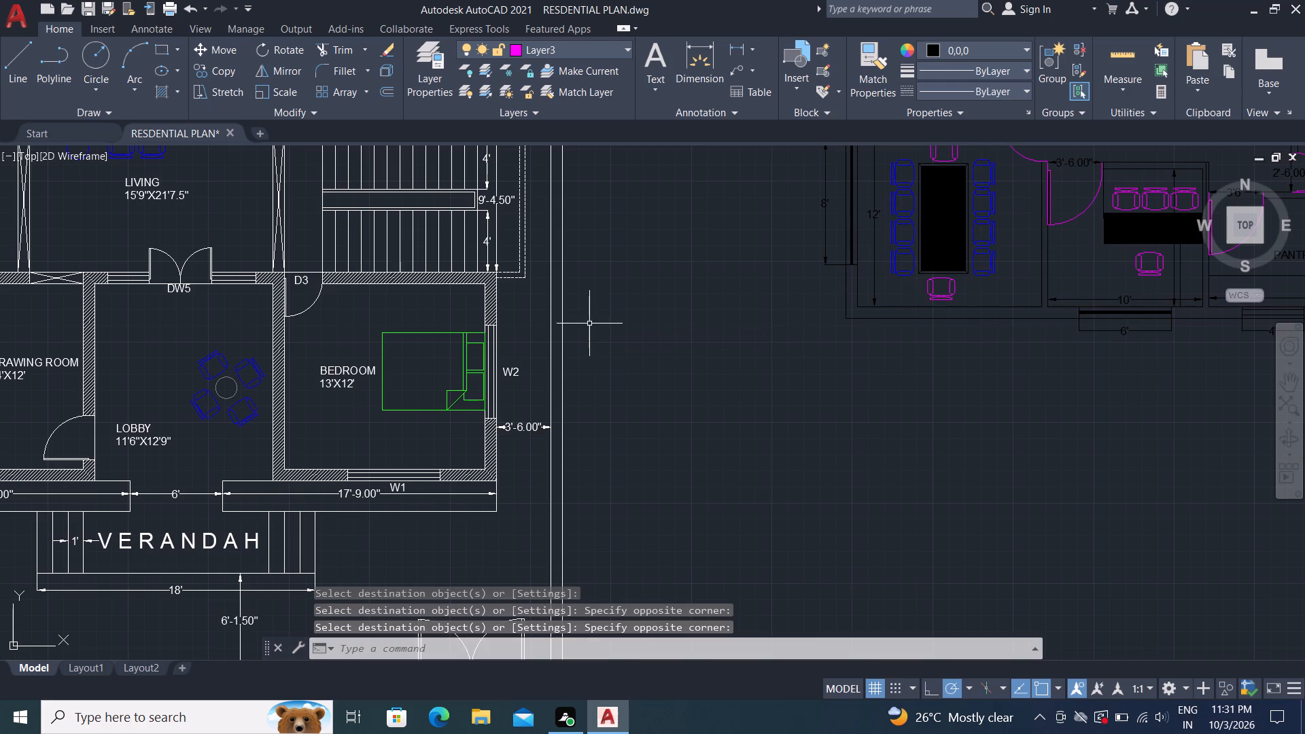
Make Layer6 current with color ByLayer and draw a diagonal red reference line running into the office plan's TOILET beside the conference room.
scroll(491, 311, down, 1)
scroll(76, 343, down, 2)
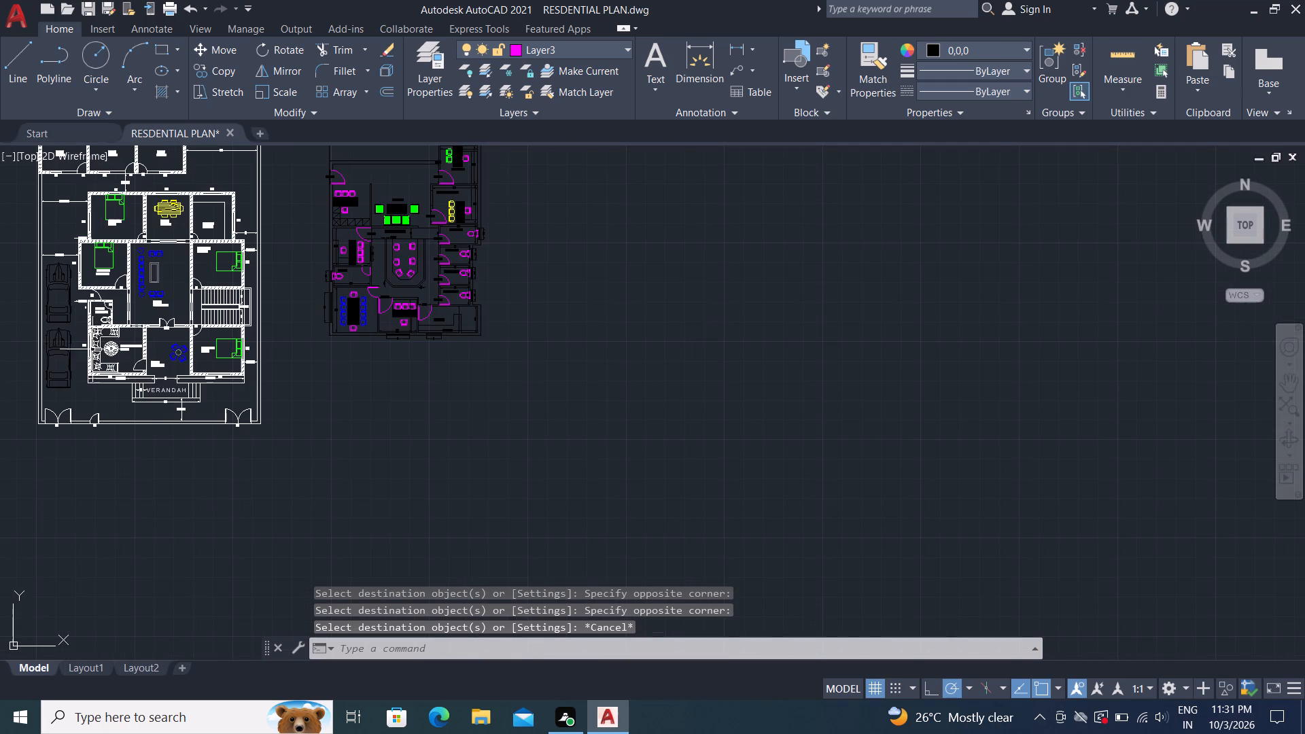
scroll(201, 198, up, 2)
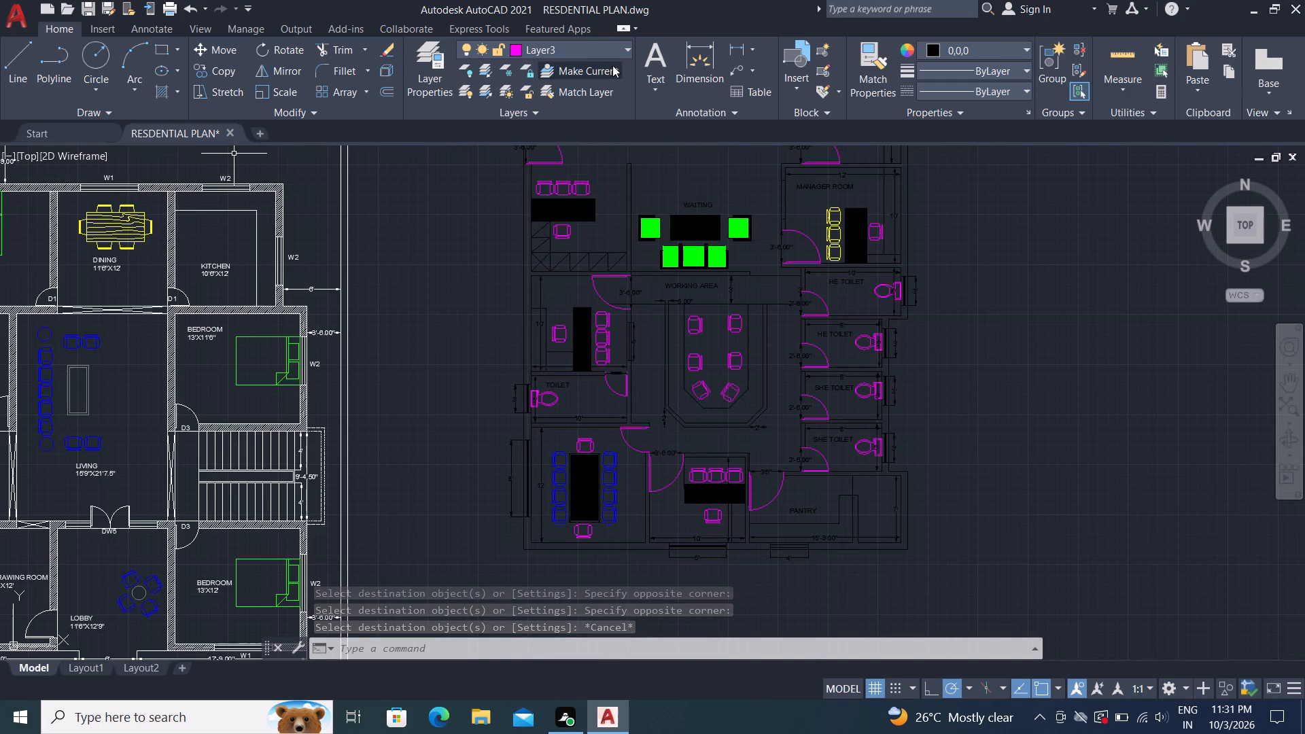
click(581, 48)
click(581, 52)
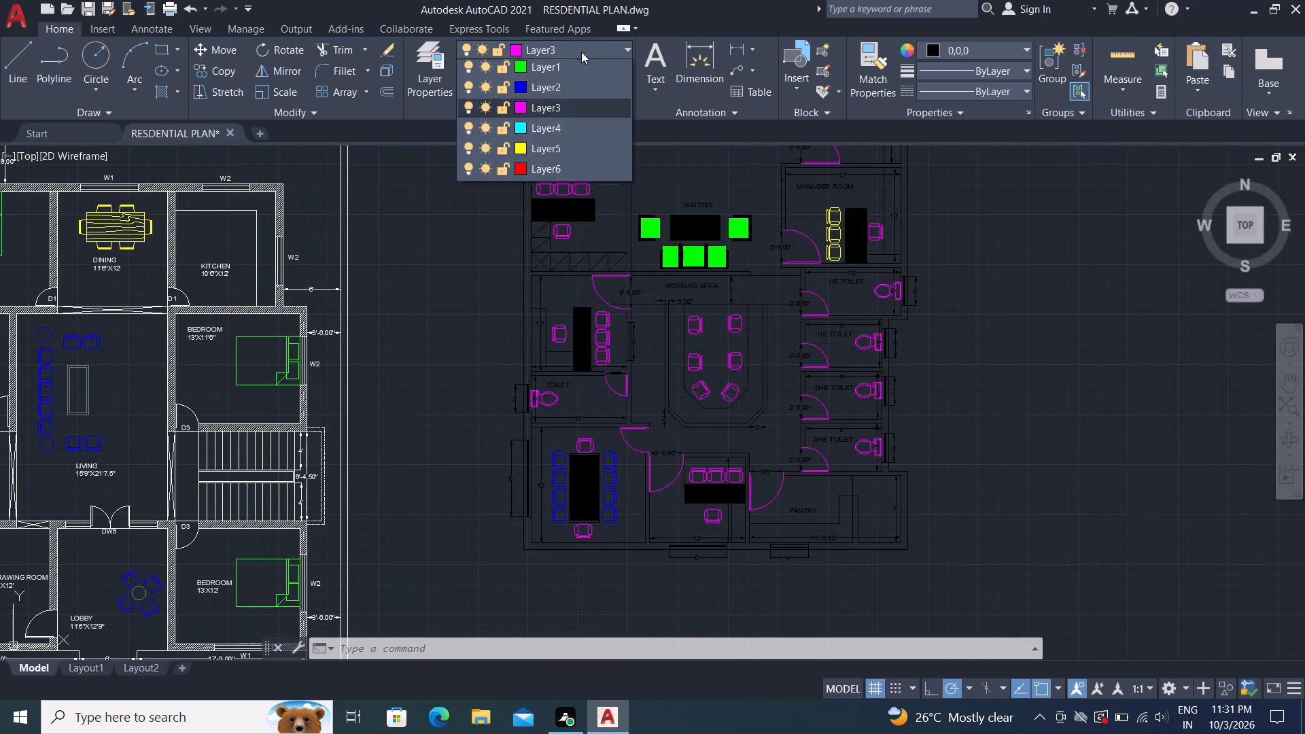
click(587, 46)
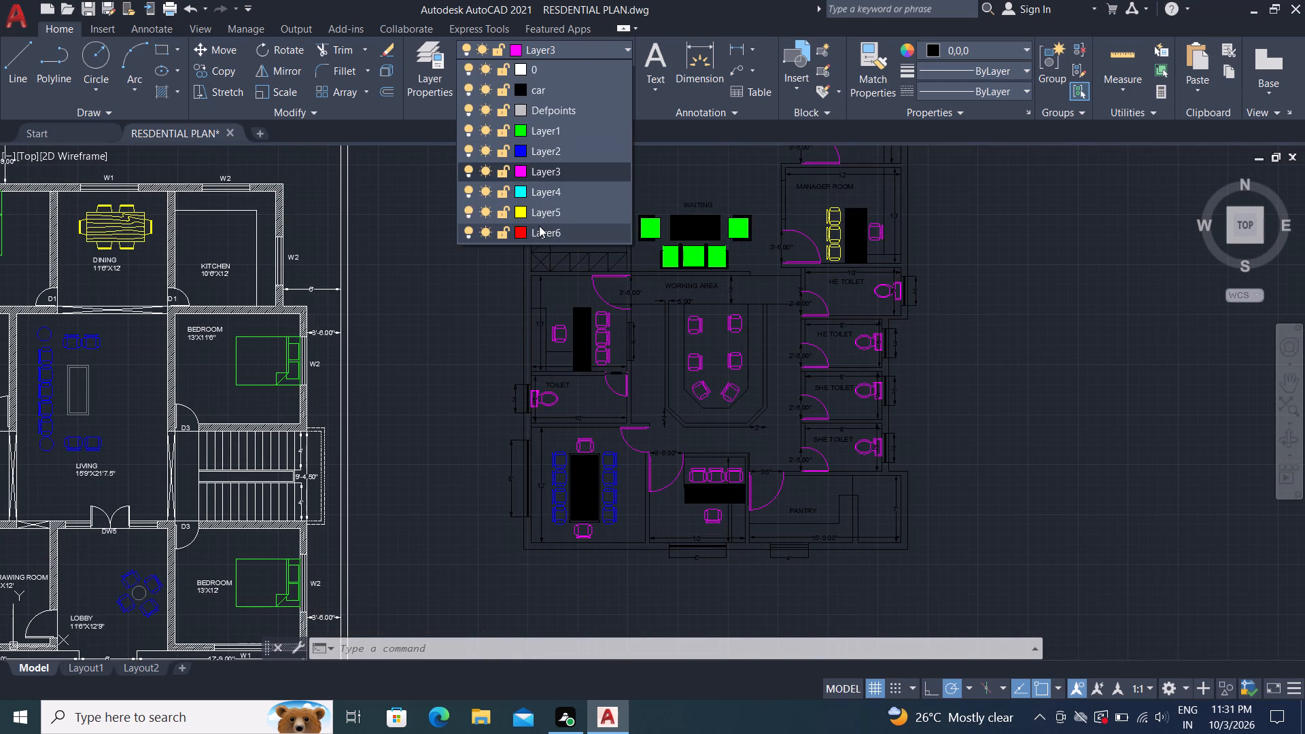
click(539, 228)
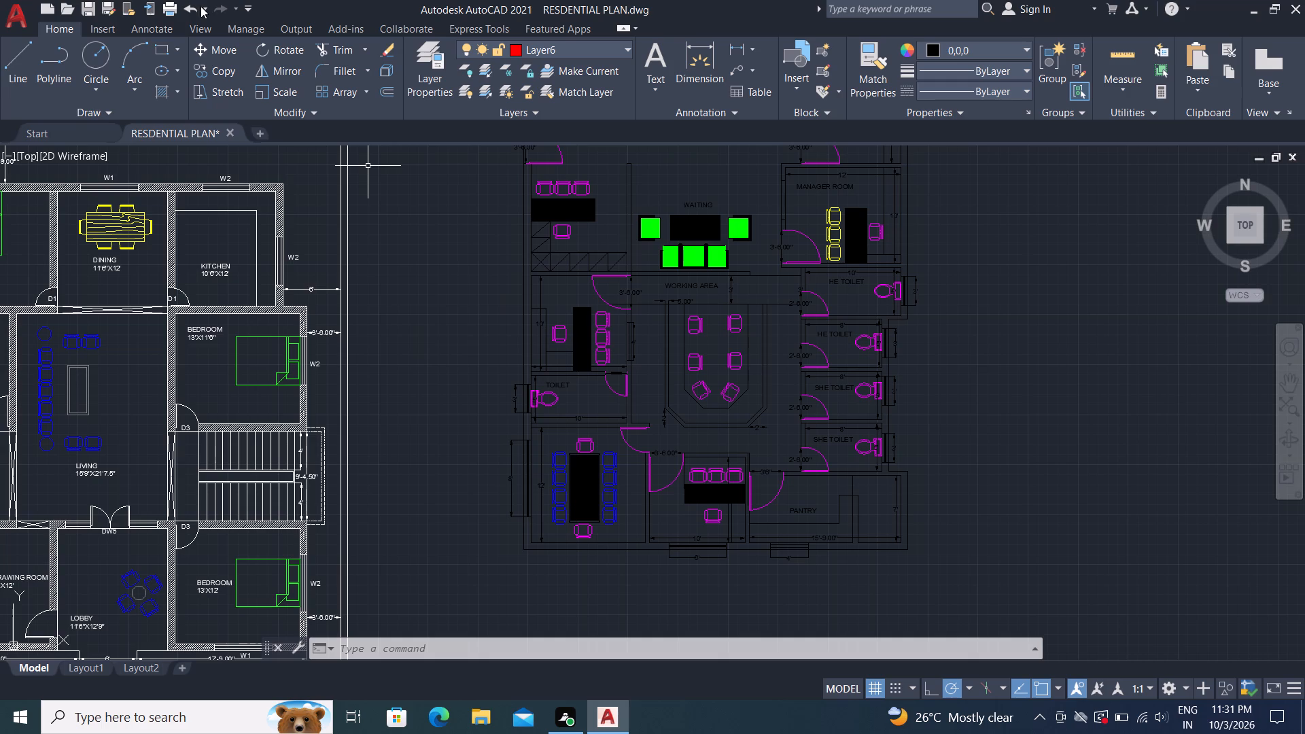
click(8, 53)
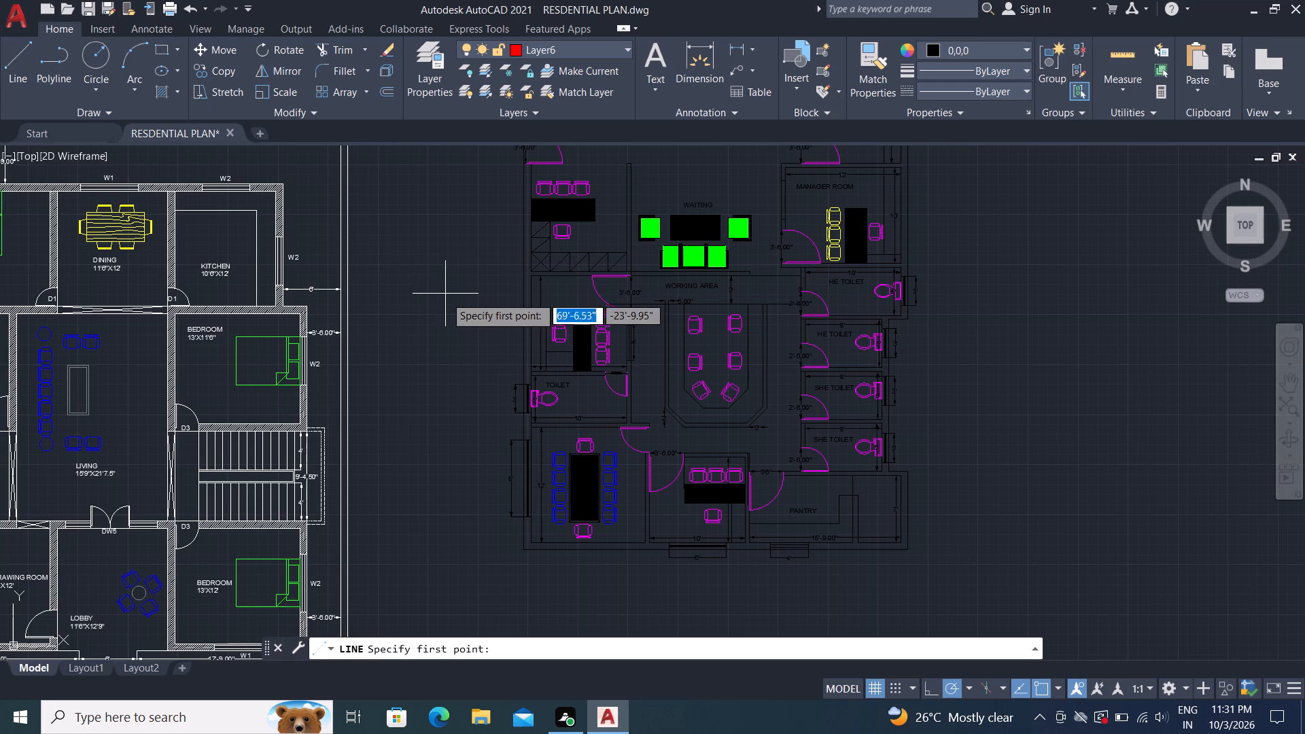
click(436, 312)
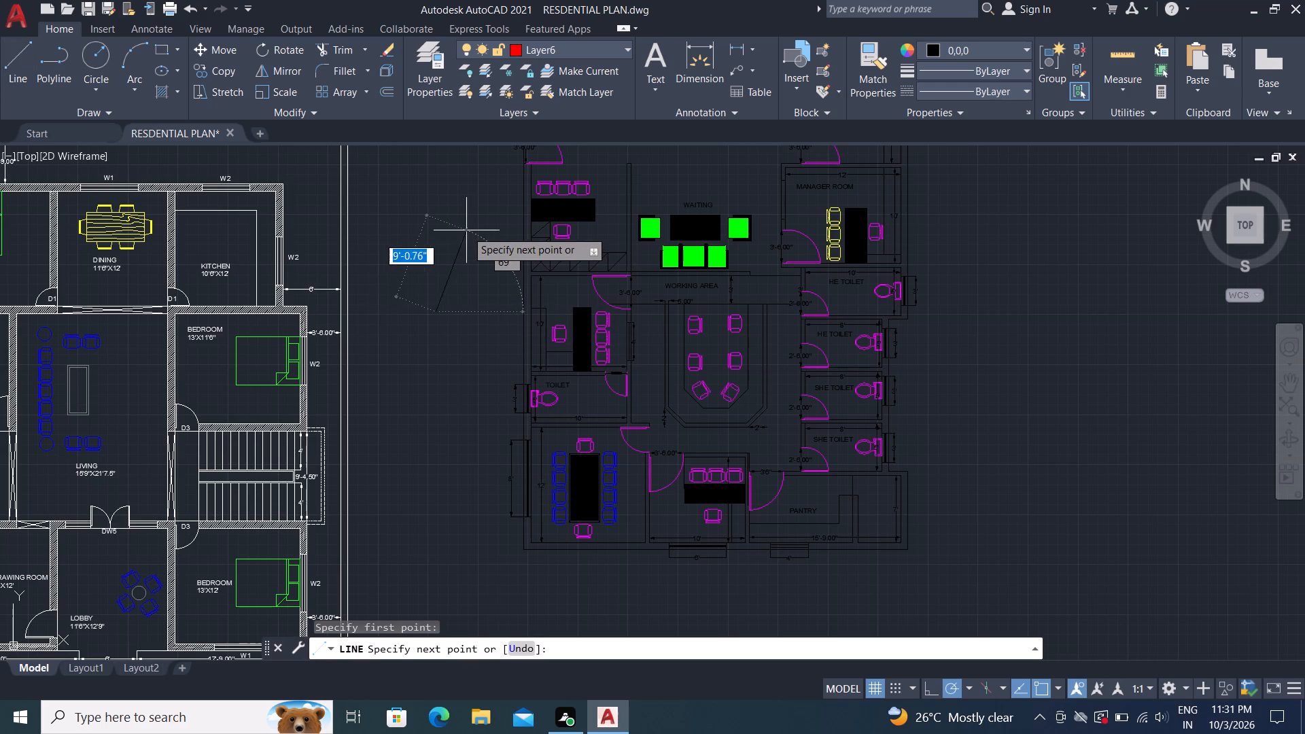
key(grave)
click(965, 47)
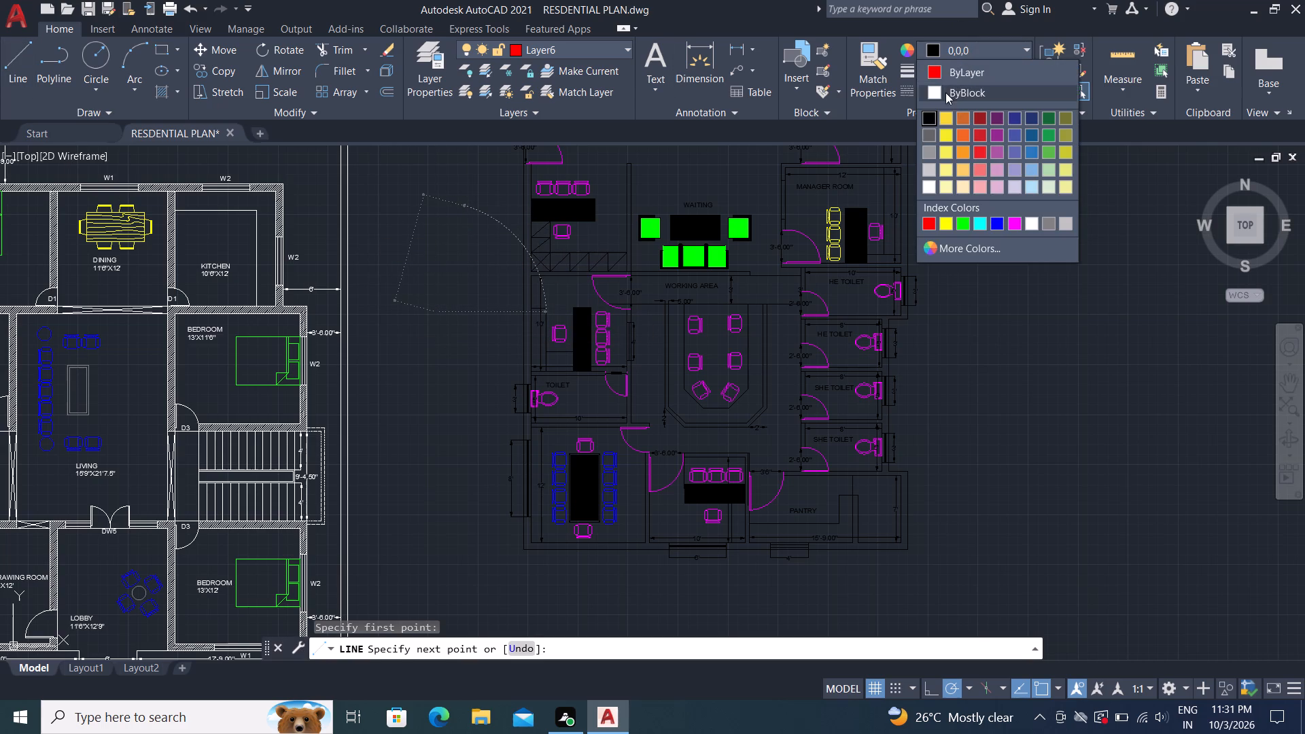
click(955, 73)
drag(554, 402, 521, 408)
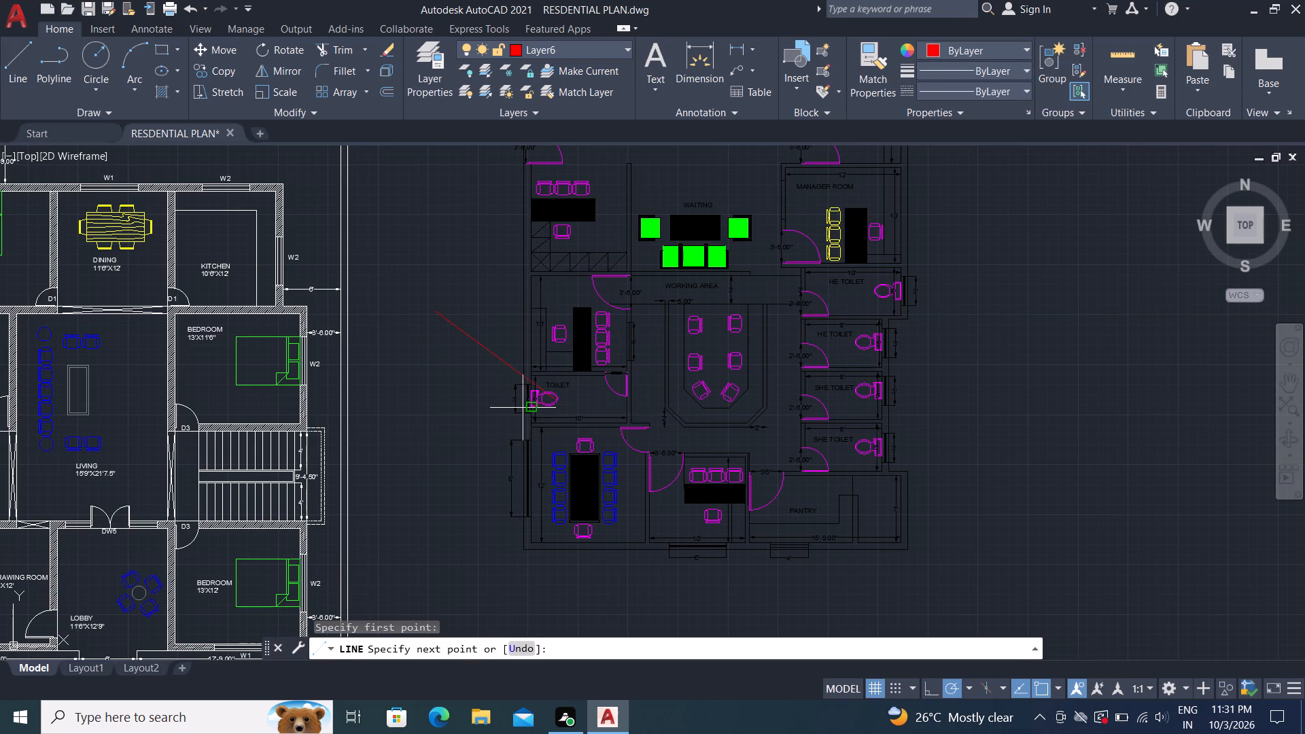
click(484, 362)
key(Escape)
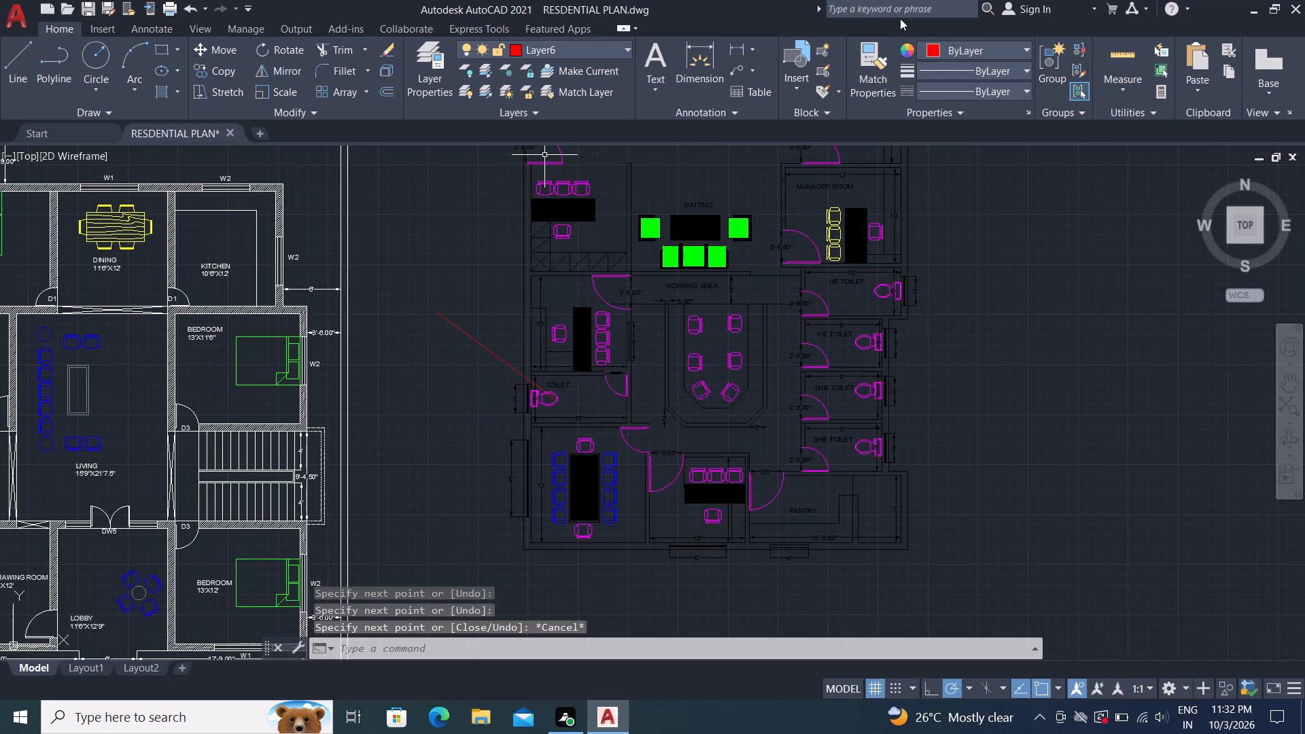
Match the red reference line's properties onto the three visitor chairs in the office cabin above the TOILET.
click(868, 58)
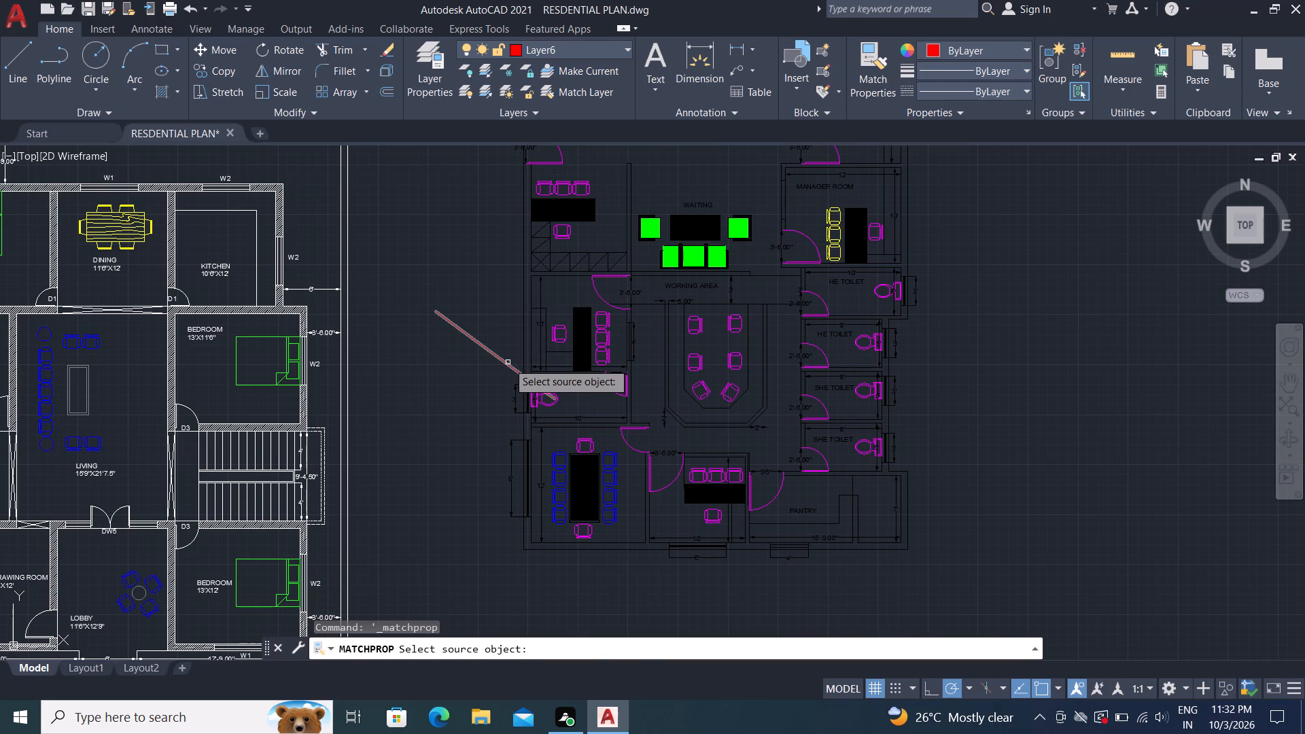
click(508, 362)
click(607, 340)
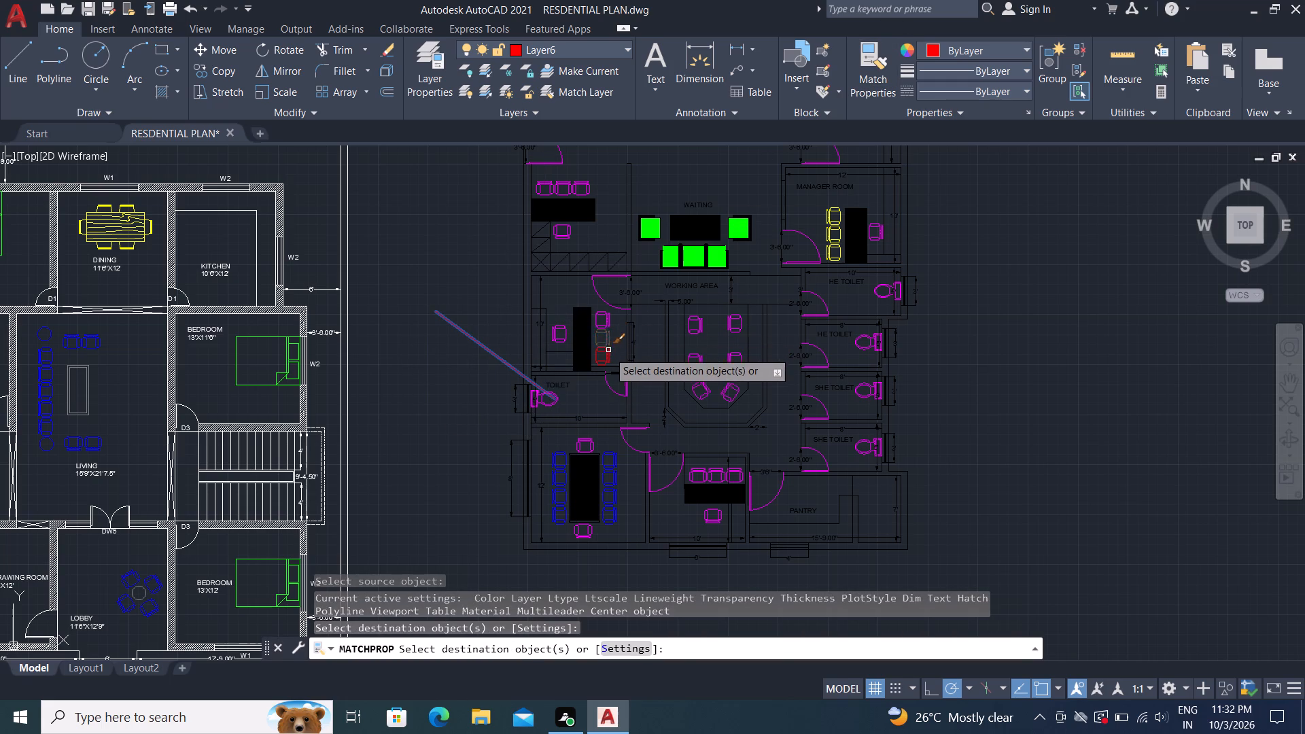
click(609, 356)
click(607, 311)
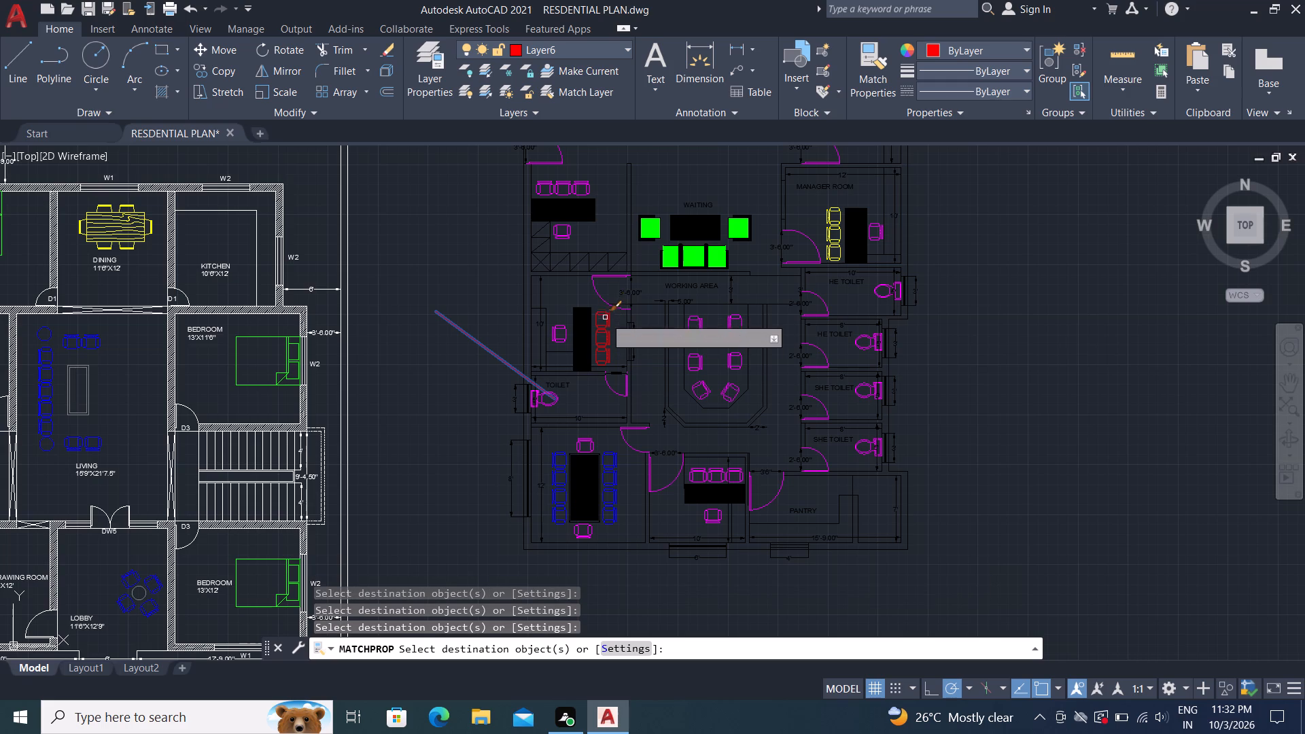
key(Escape)
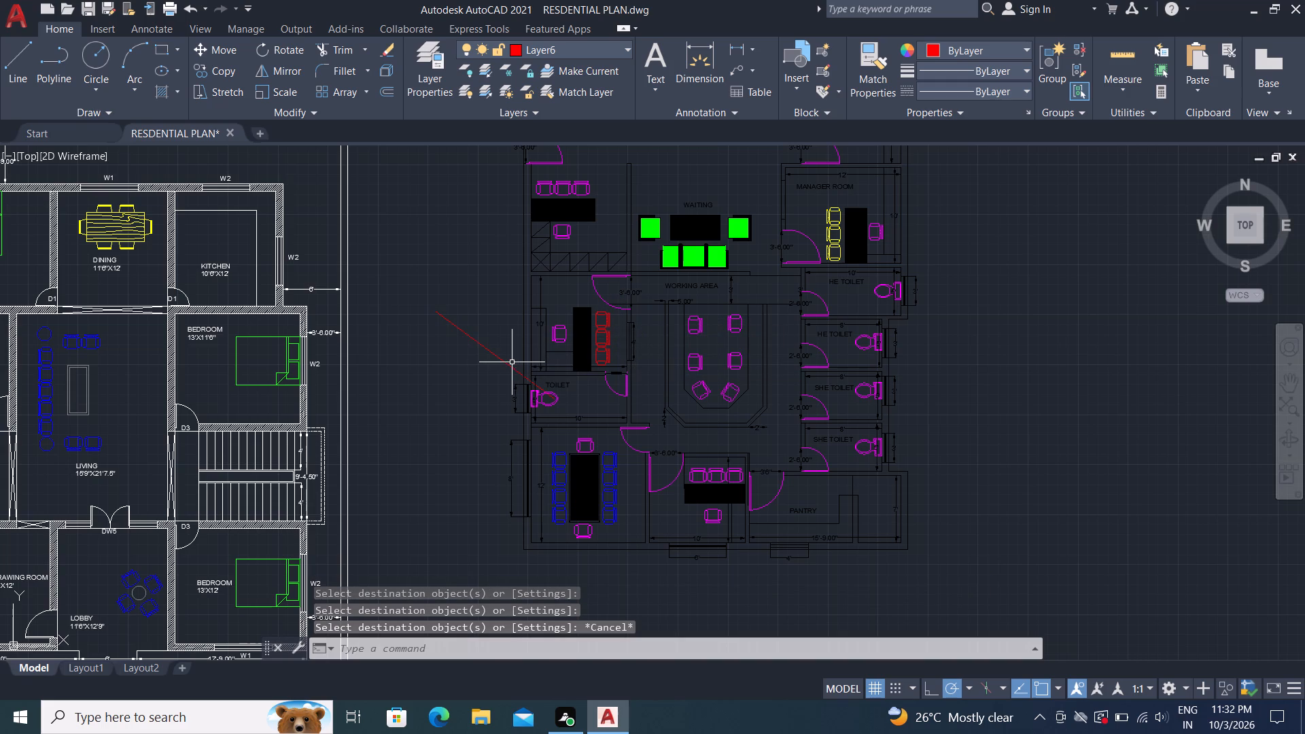
Erase the overlapping red reference lines beside the office plan.
click(508, 362)
key(Delete)
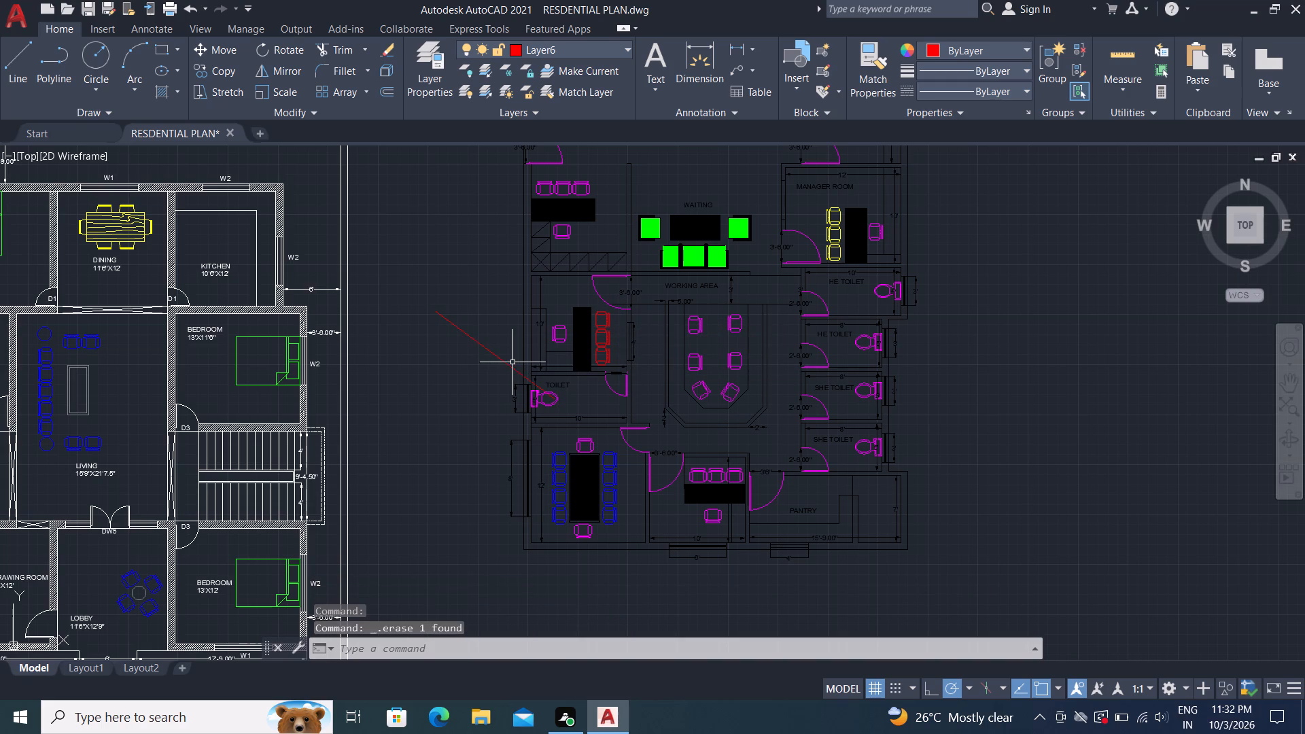
click(494, 360)
click(489, 347)
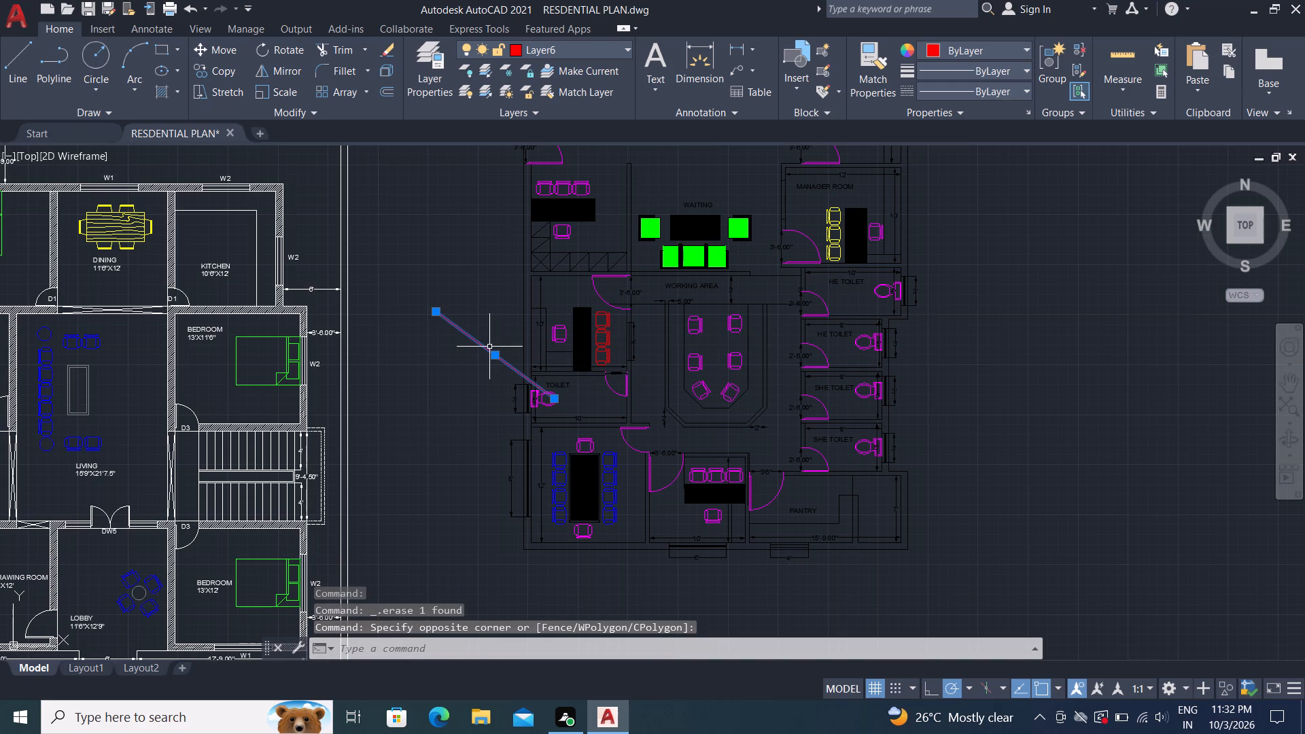
key(Delete)
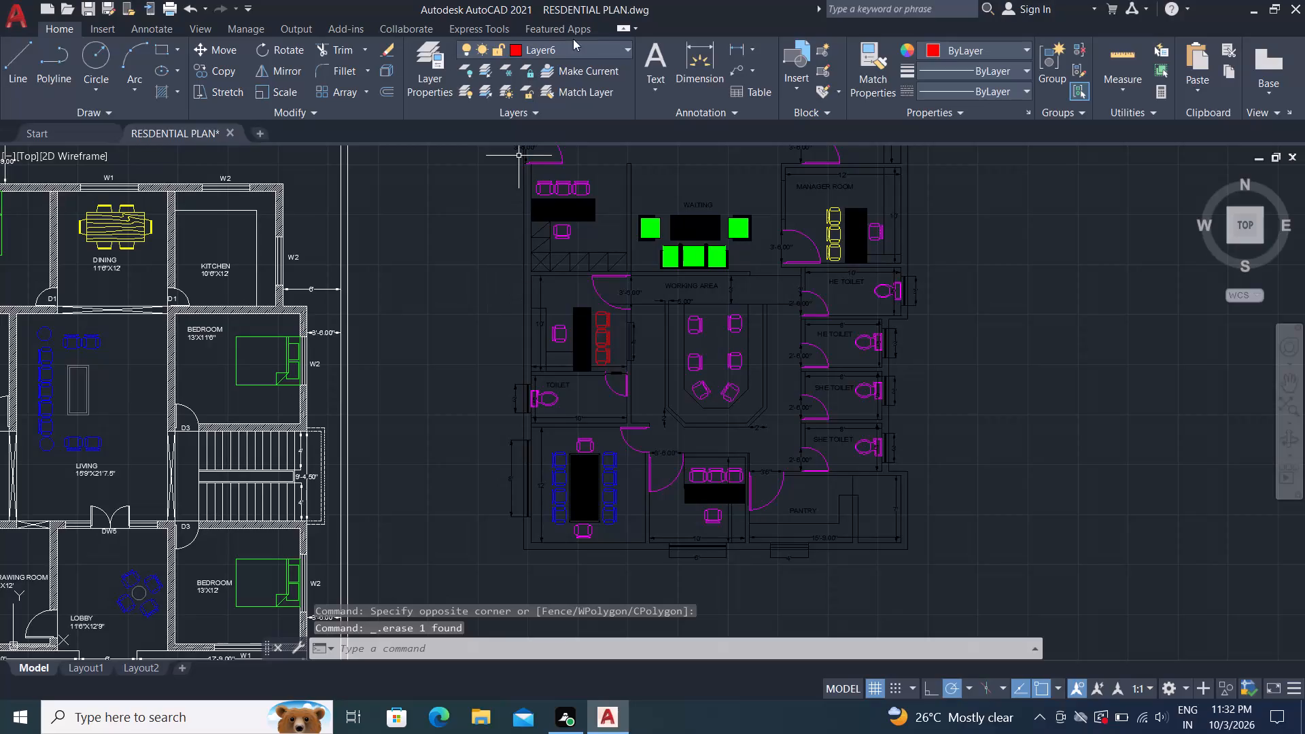
Make Layer4 current and draw a cyan reference line about 12'-4" long in the empty space beside the HE and SHE toilets.
click(579, 46)
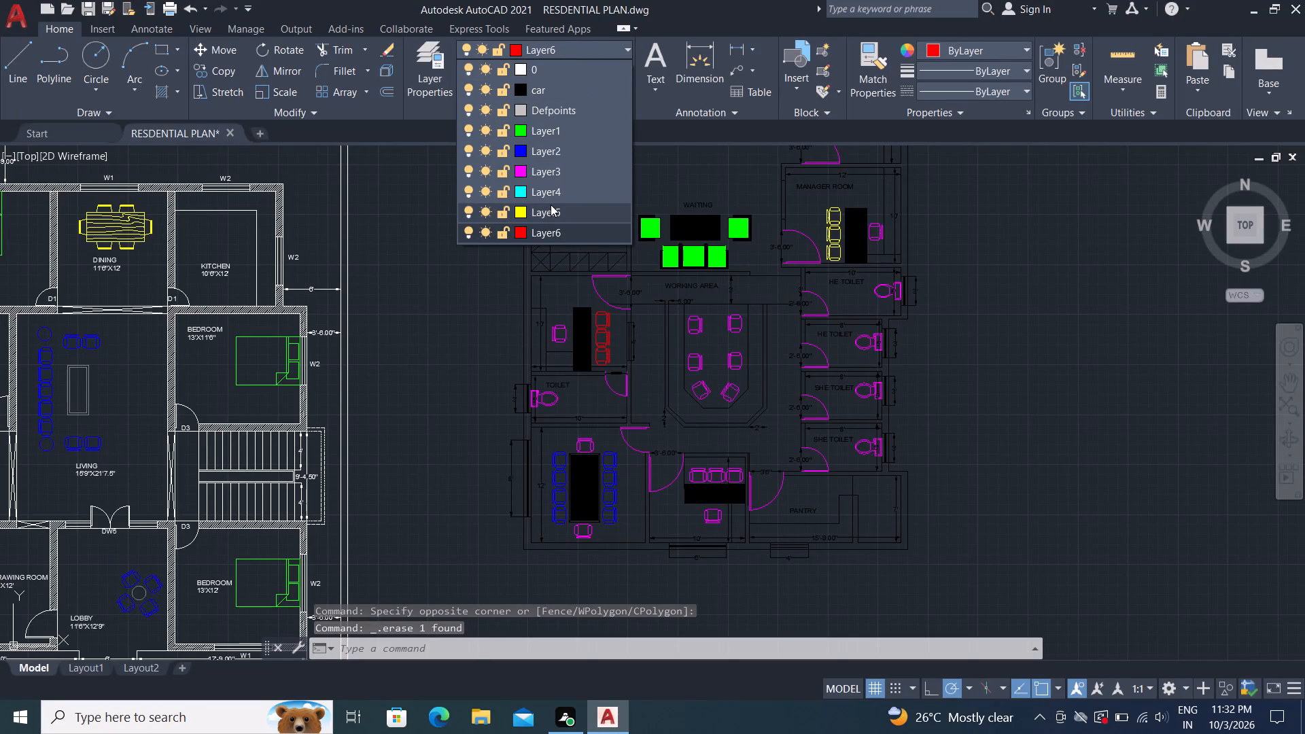
click(561, 186)
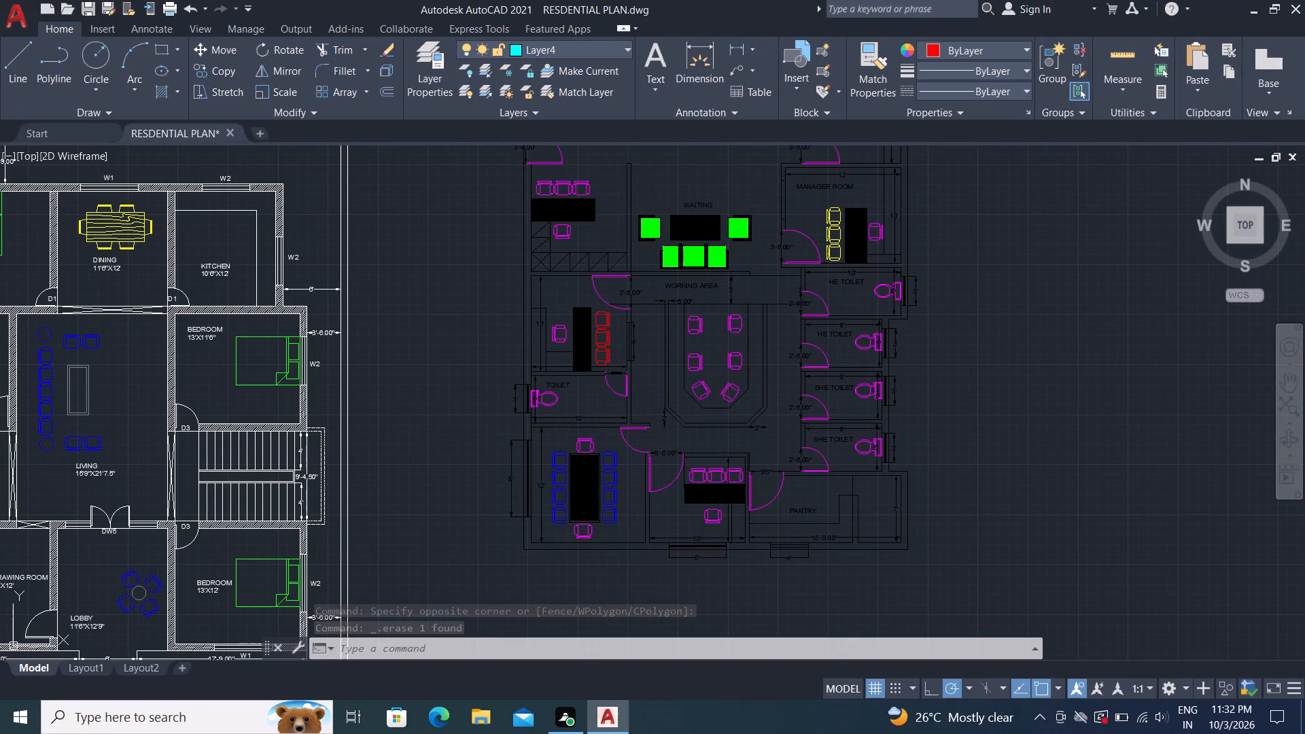
text(L)
key(space)
click(971, 303)
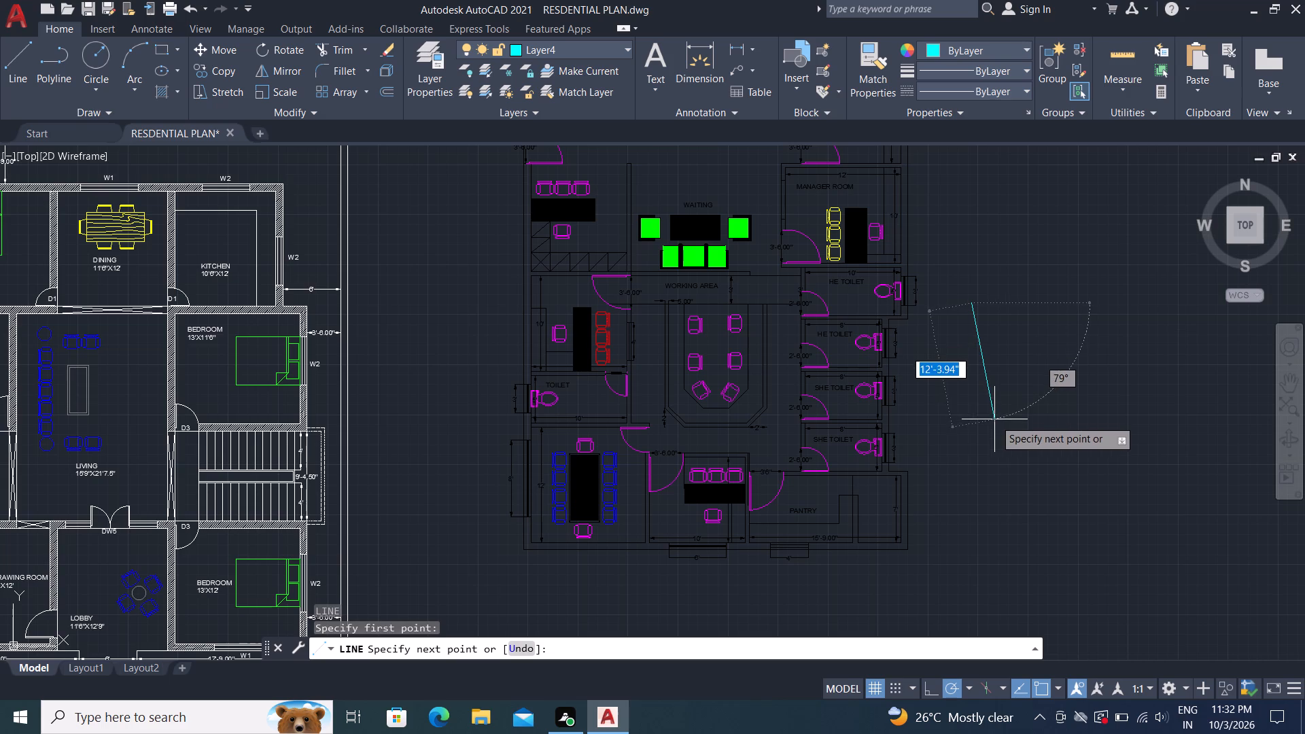
click(994, 419)
key(Escape)
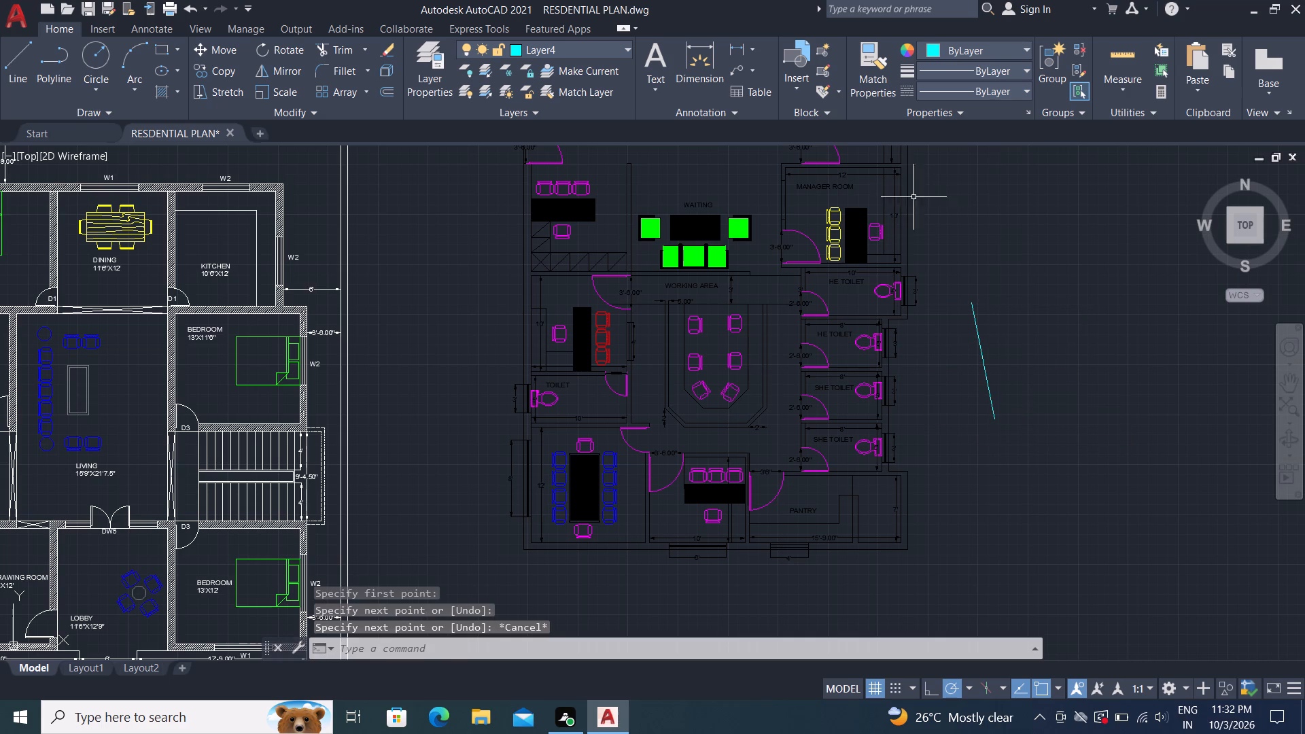
Match the cyan reference line's properties onto the three visitor chairs in the office cabin beside the PANTRY.
click(867, 62)
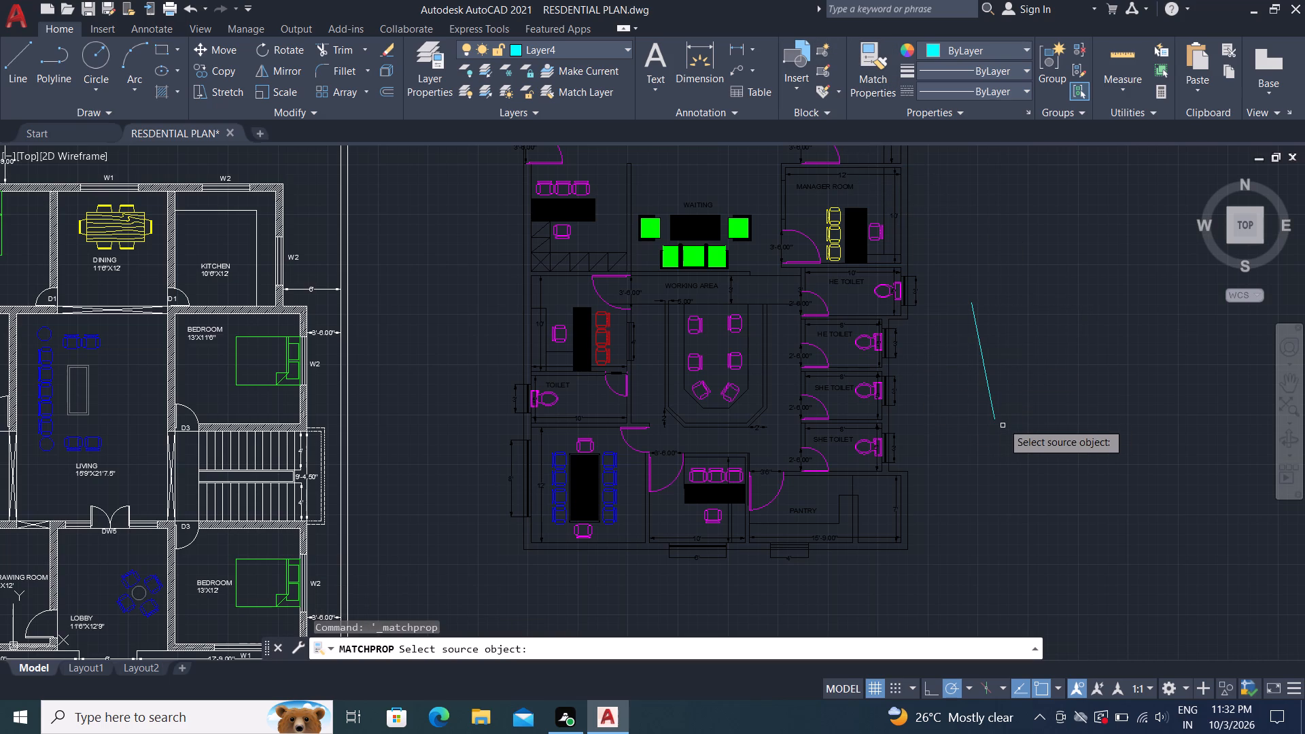
click(994, 410)
scroll(932, 326, down, 1)
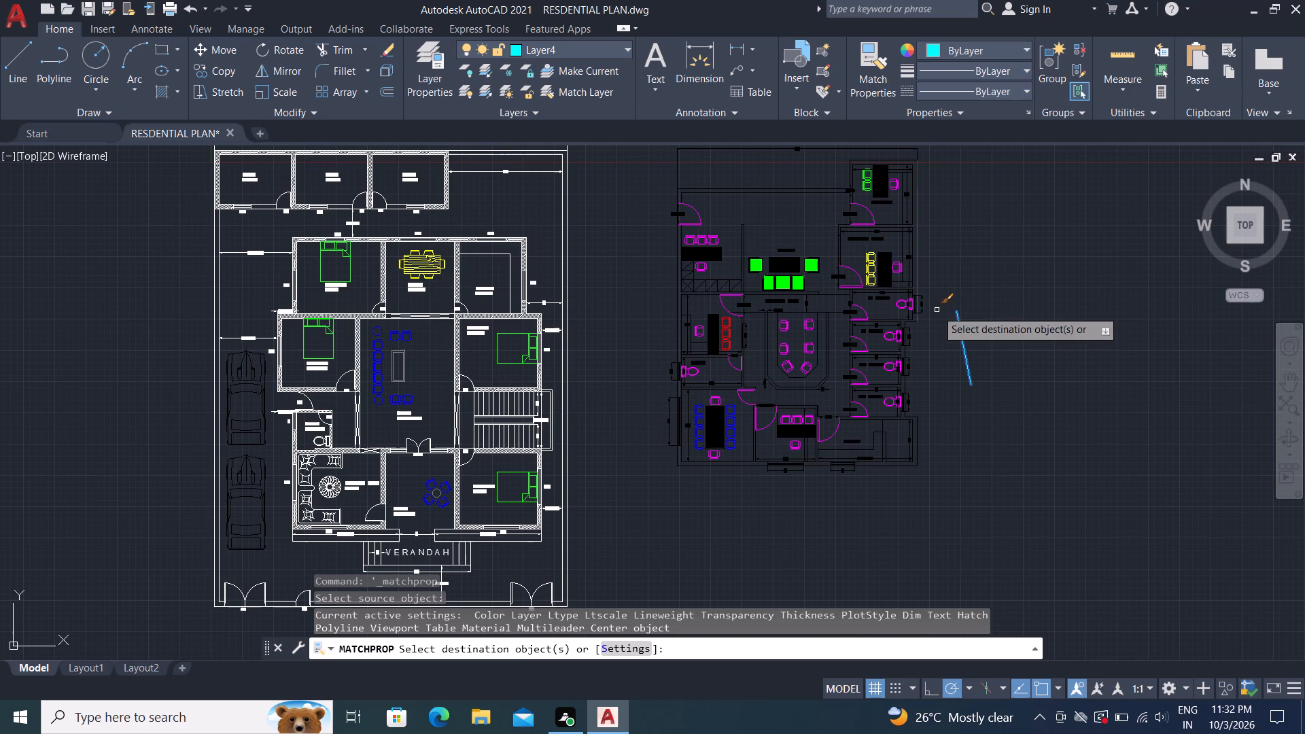
scroll(748, 429, up, 3)
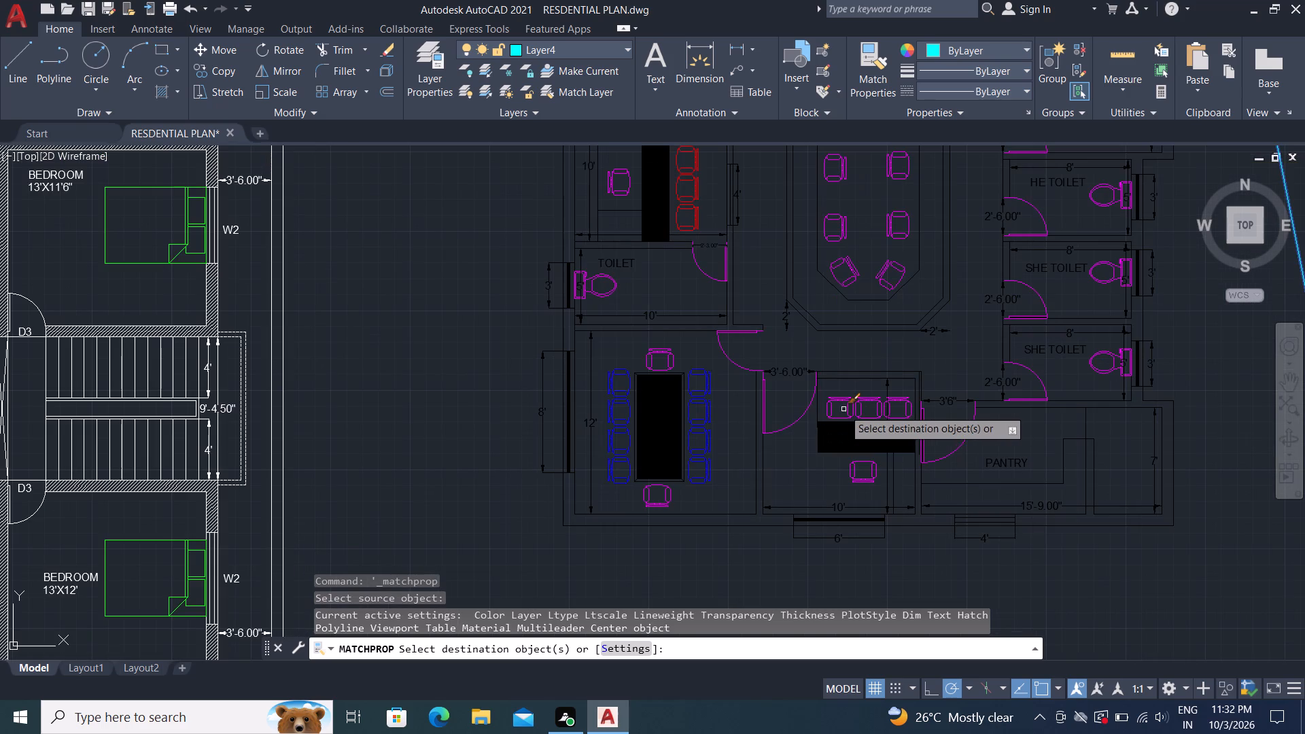
click(843, 409)
click(894, 408)
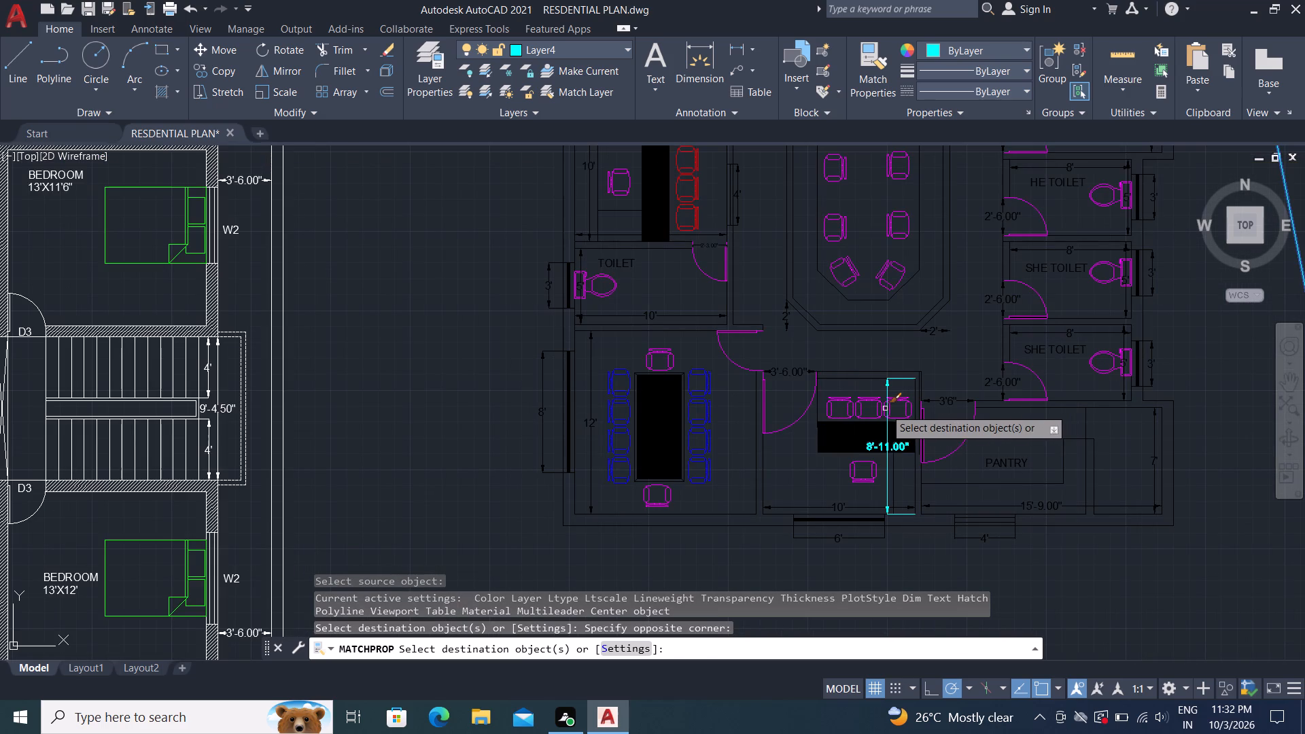
click(909, 408)
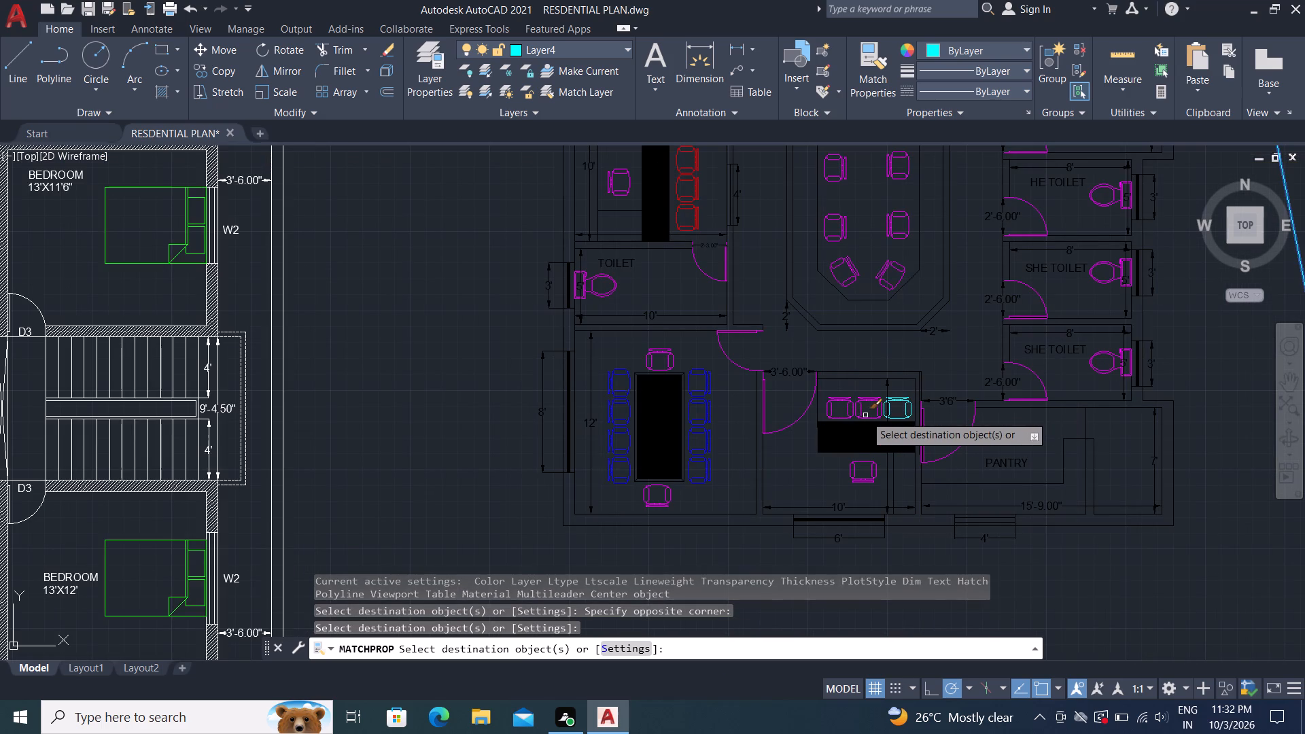
click(856, 410)
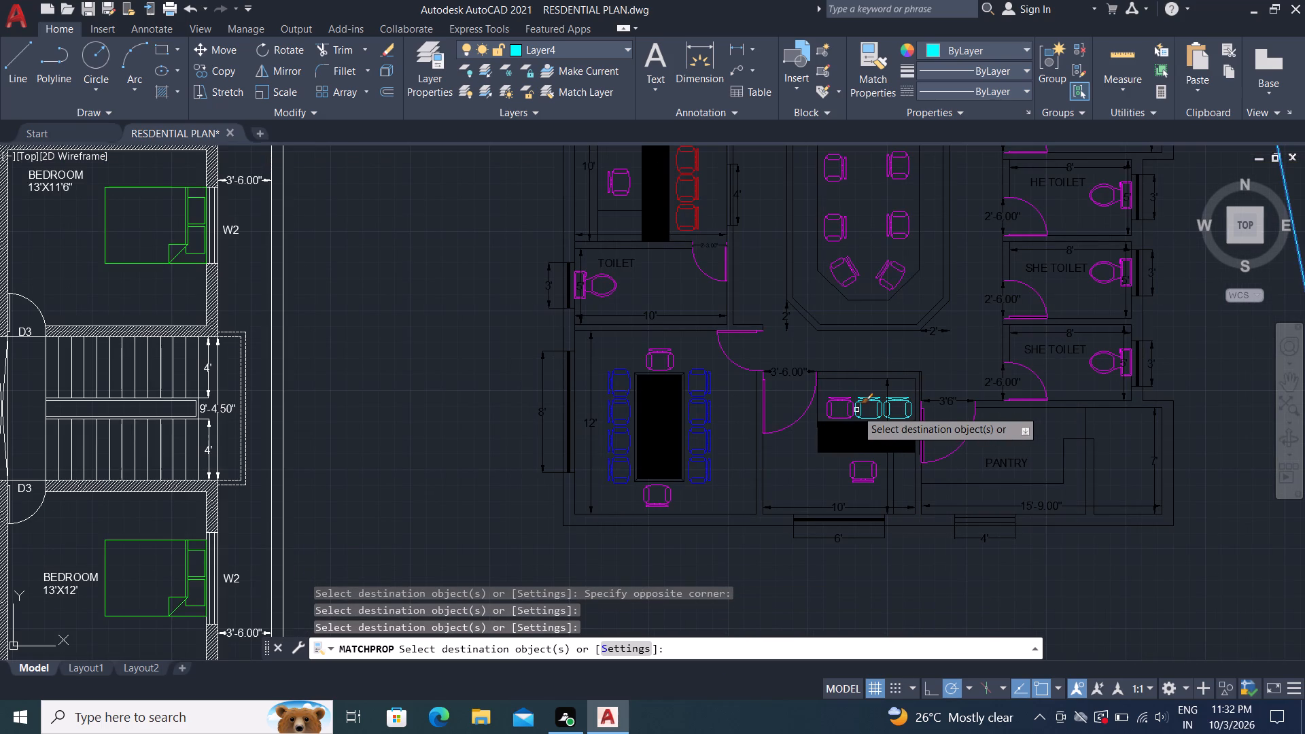
click(846, 412)
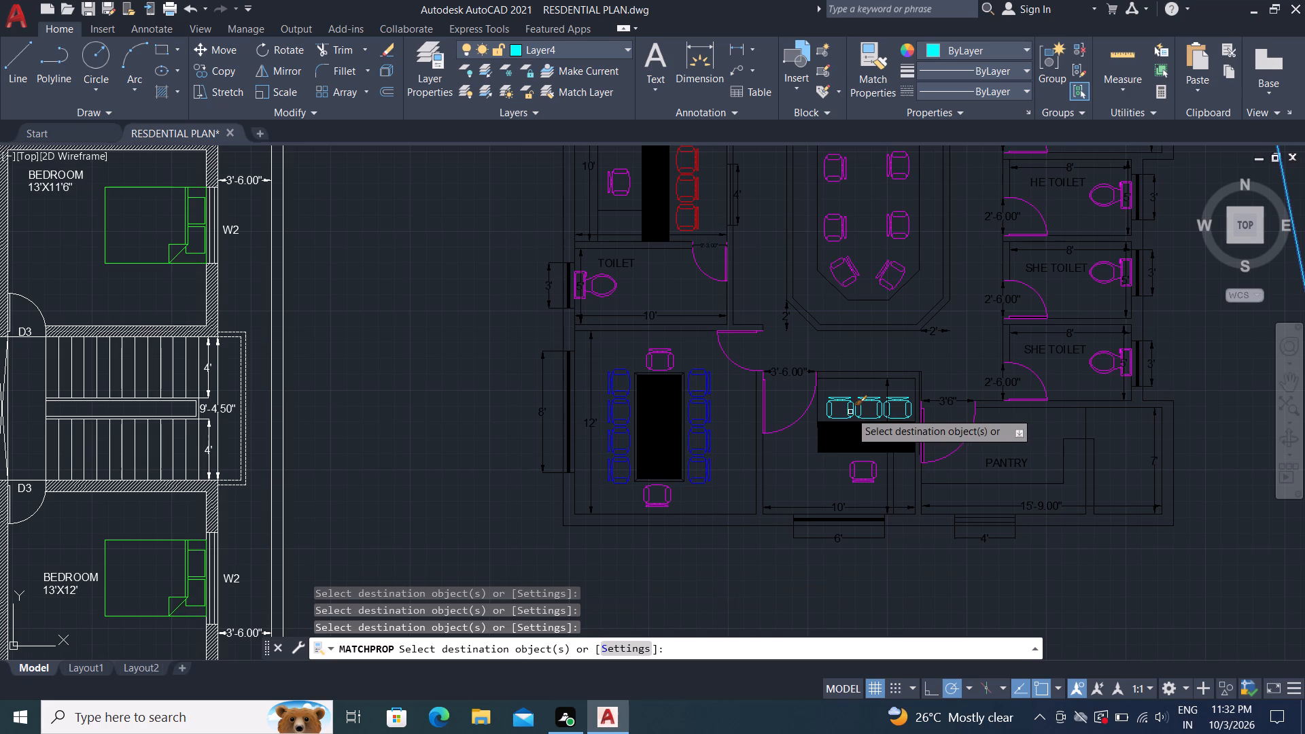
key(Escape)
Erase the cyan reference line beside the office plan's HE and SHE toilets.
scroll(850, 425, down, 2)
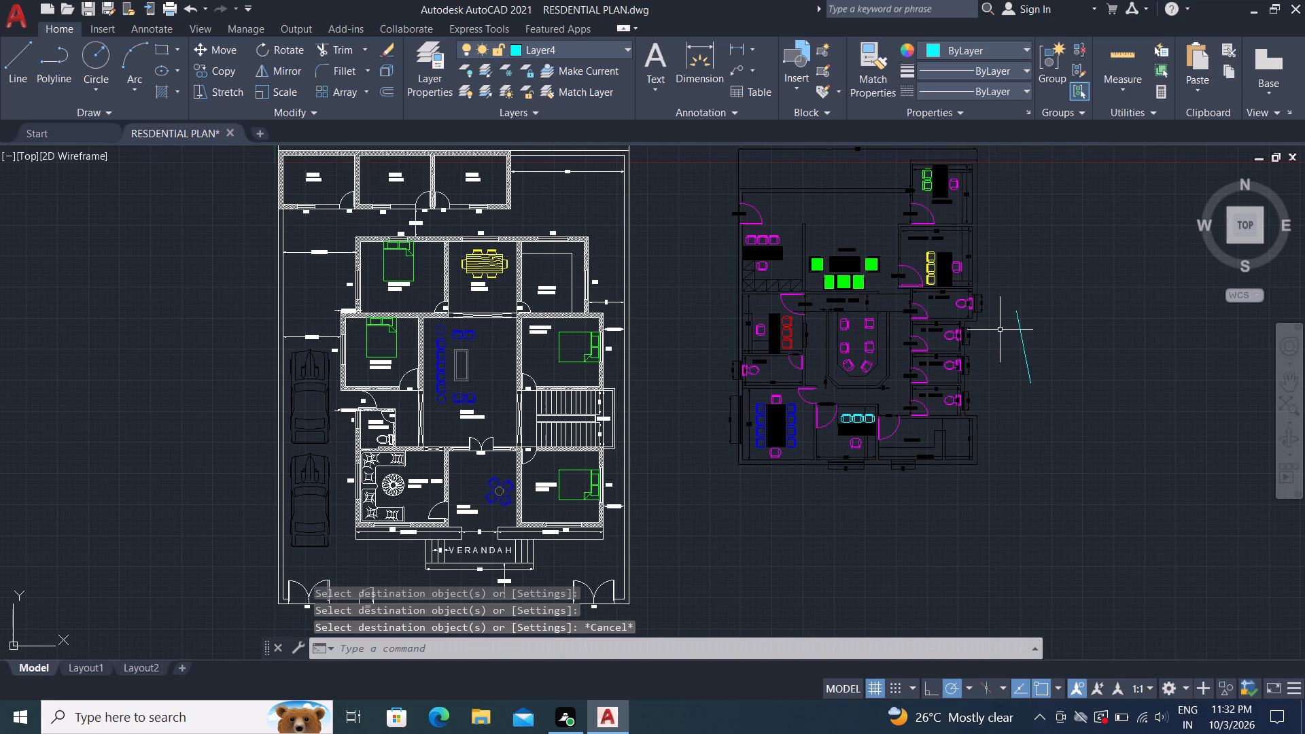
scroll(1017, 336, down, 1)
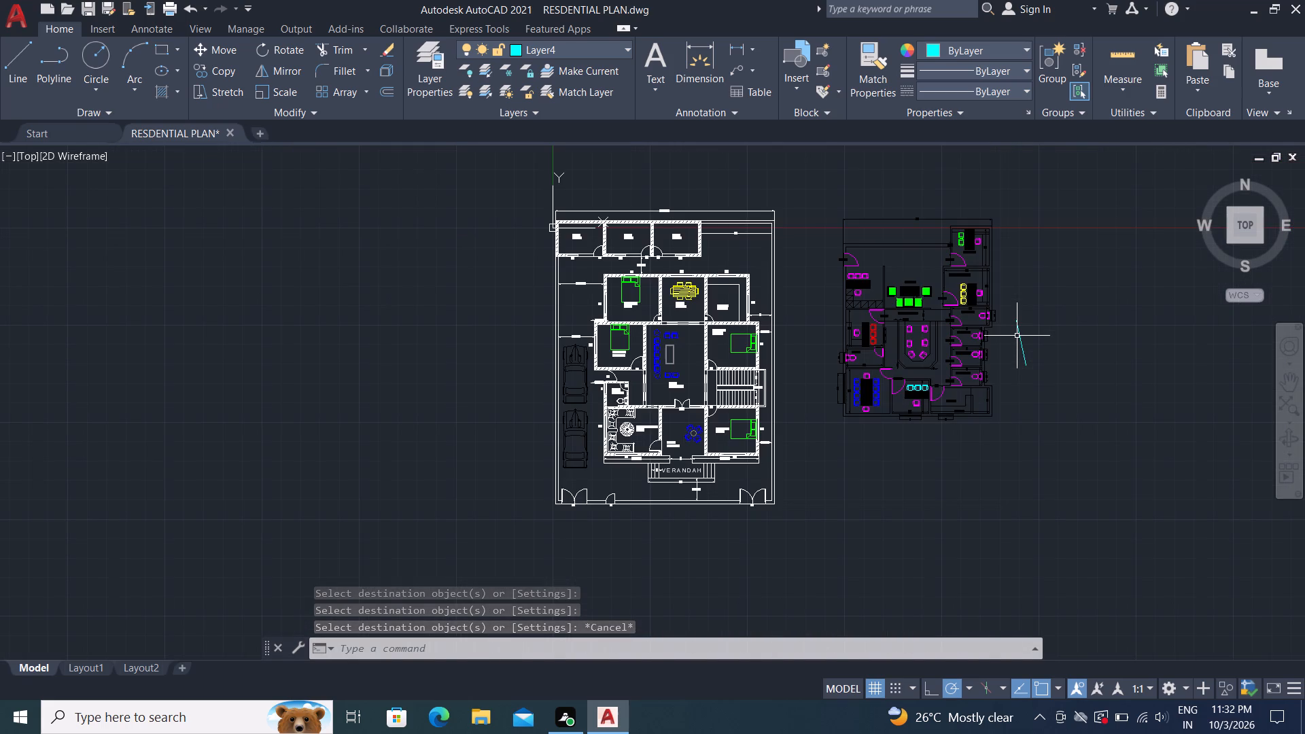
scroll(1017, 336, up, 1)
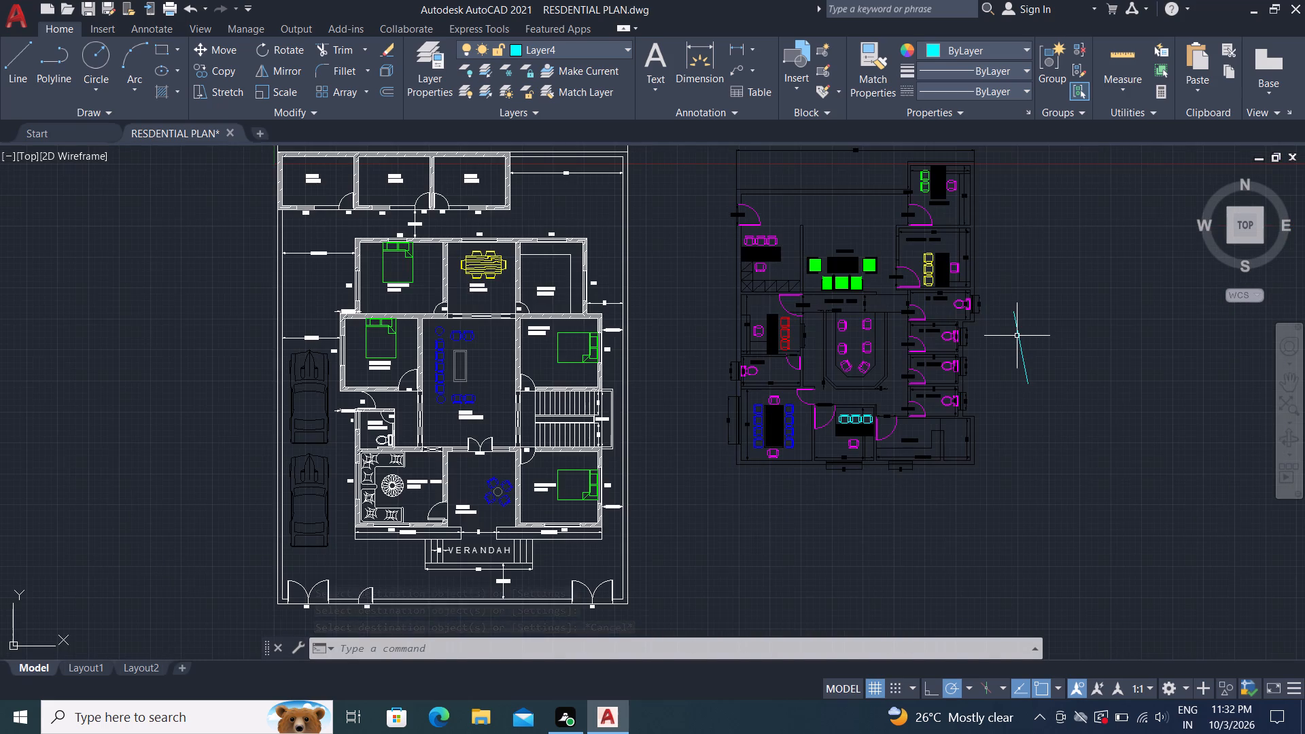
click(1017, 336)
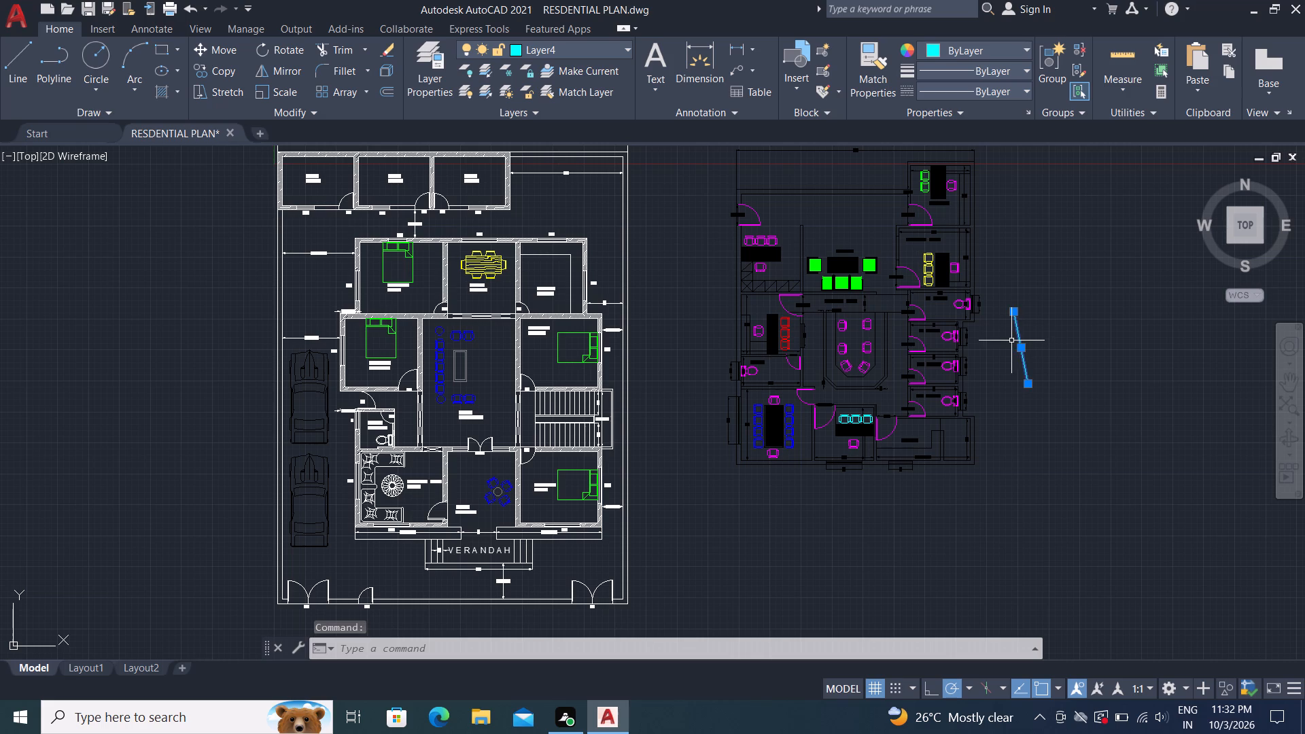
key(Delete)
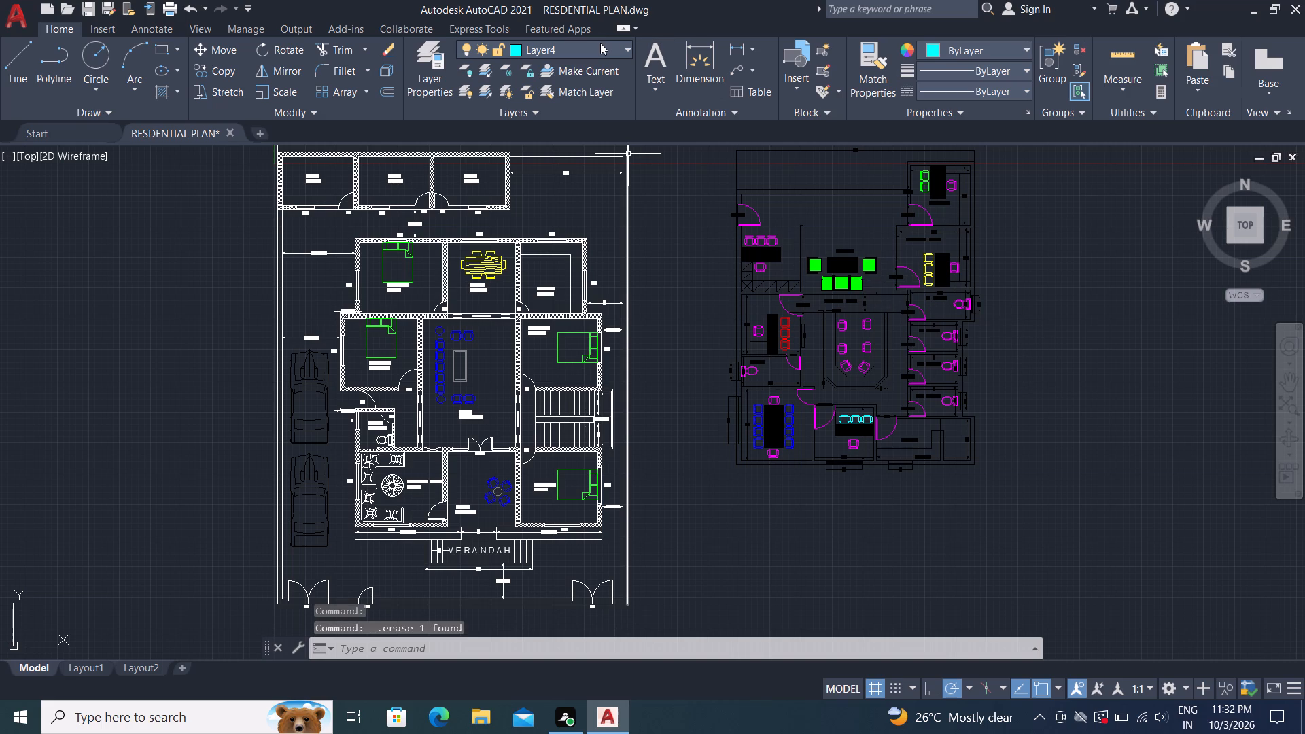
Move the water closet in the office plan's TOILET above the conference room to Layer5.
click(600, 45)
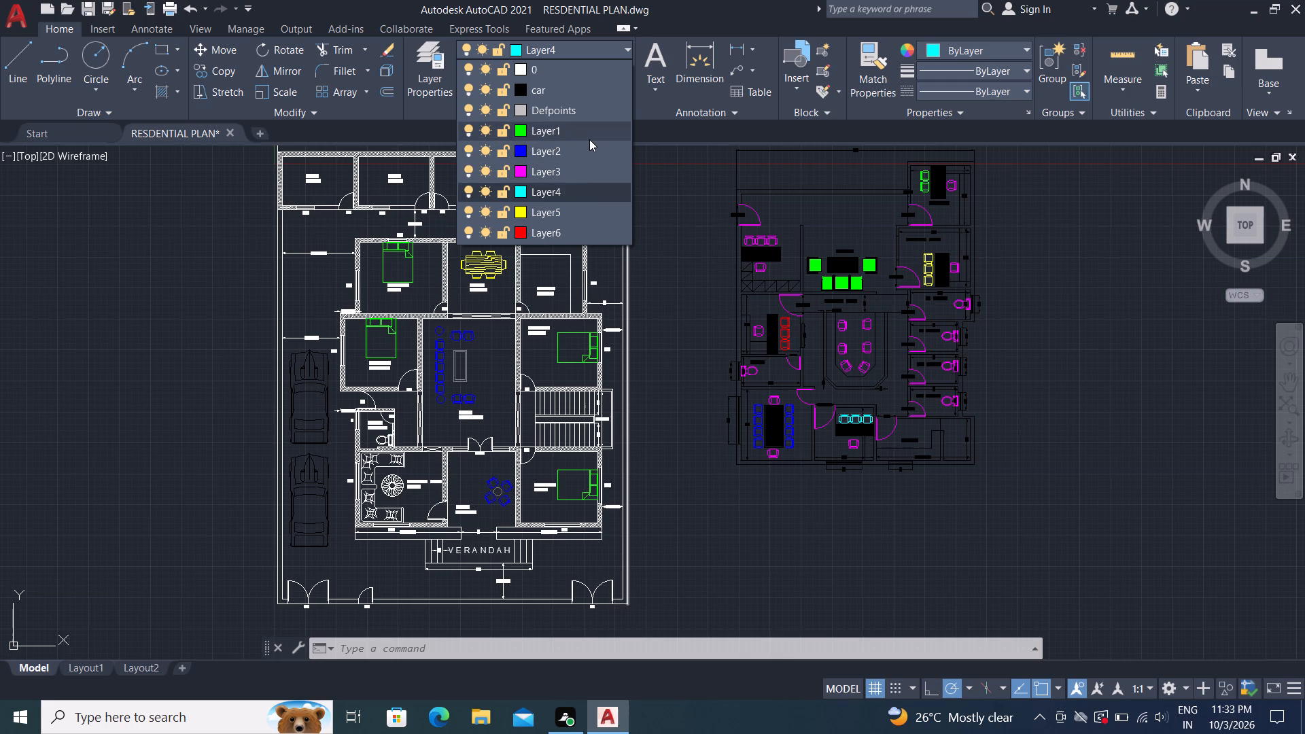
key(Escape)
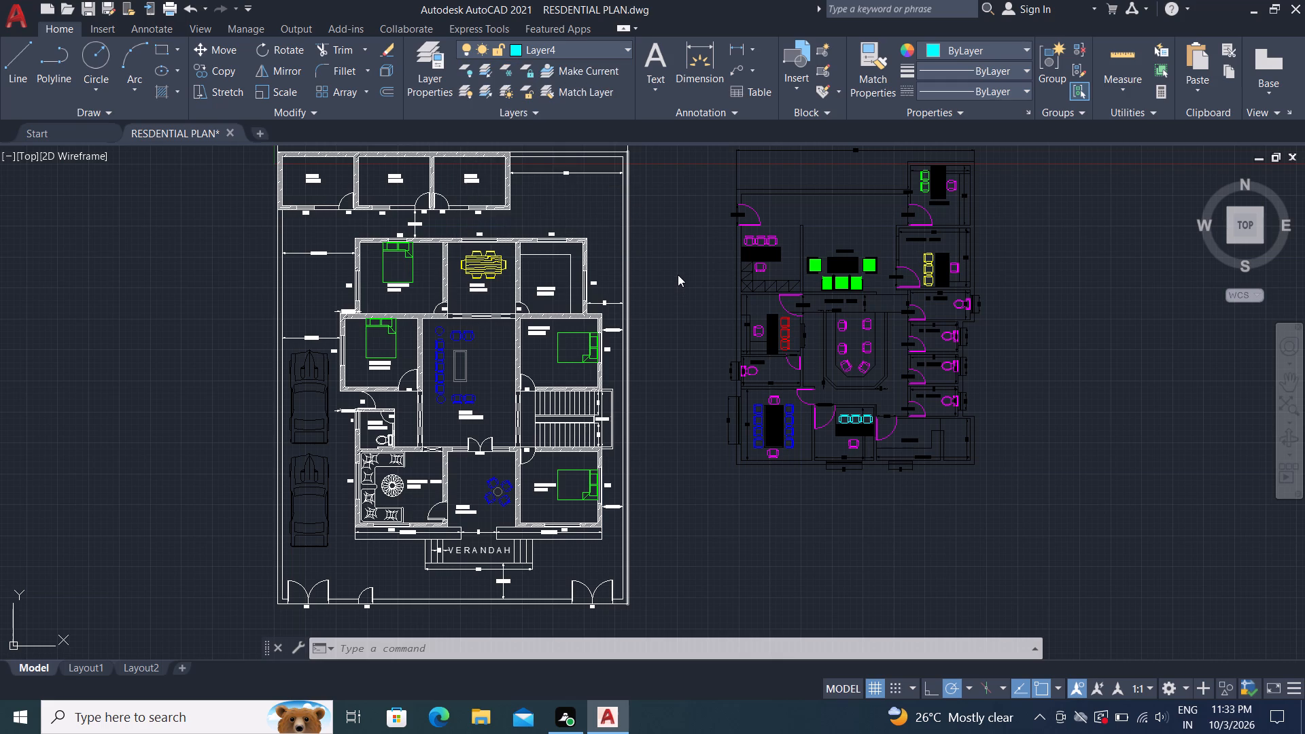
scroll(773, 377, up, 2)
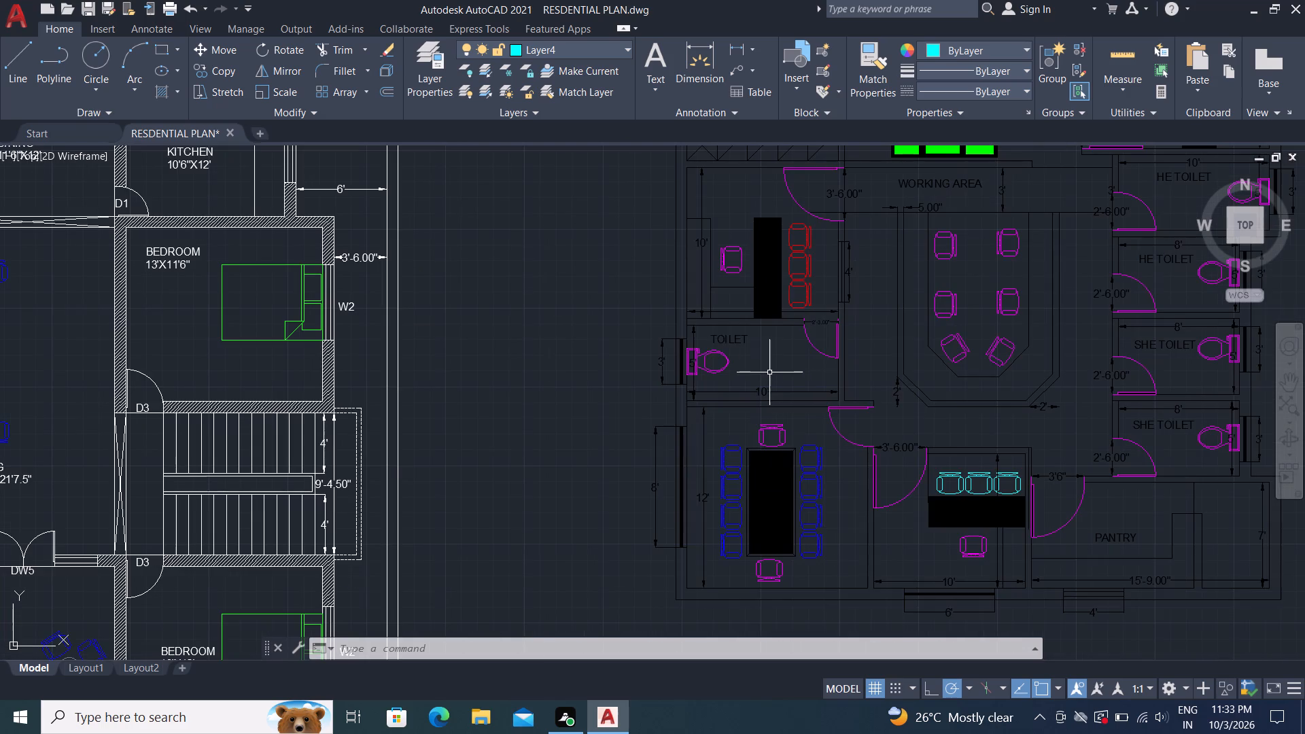
click(724, 357)
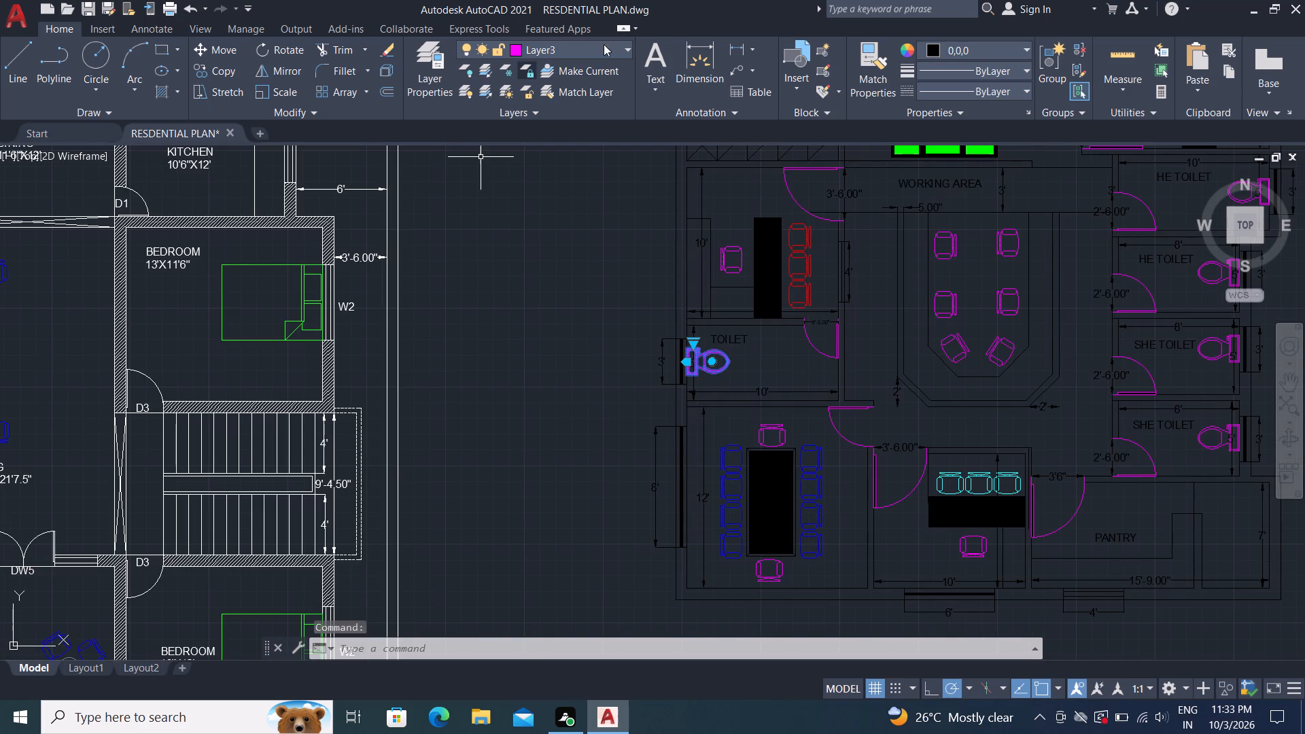
click(591, 53)
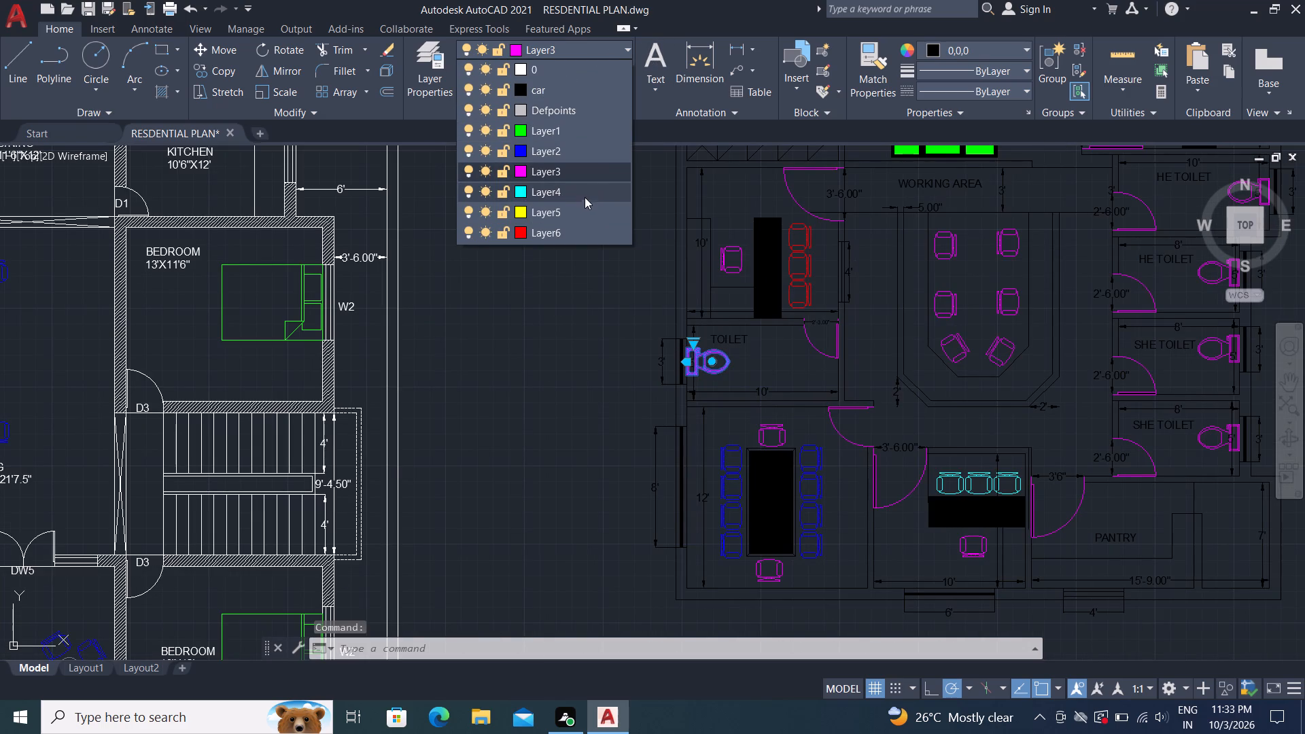
click(574, 206)
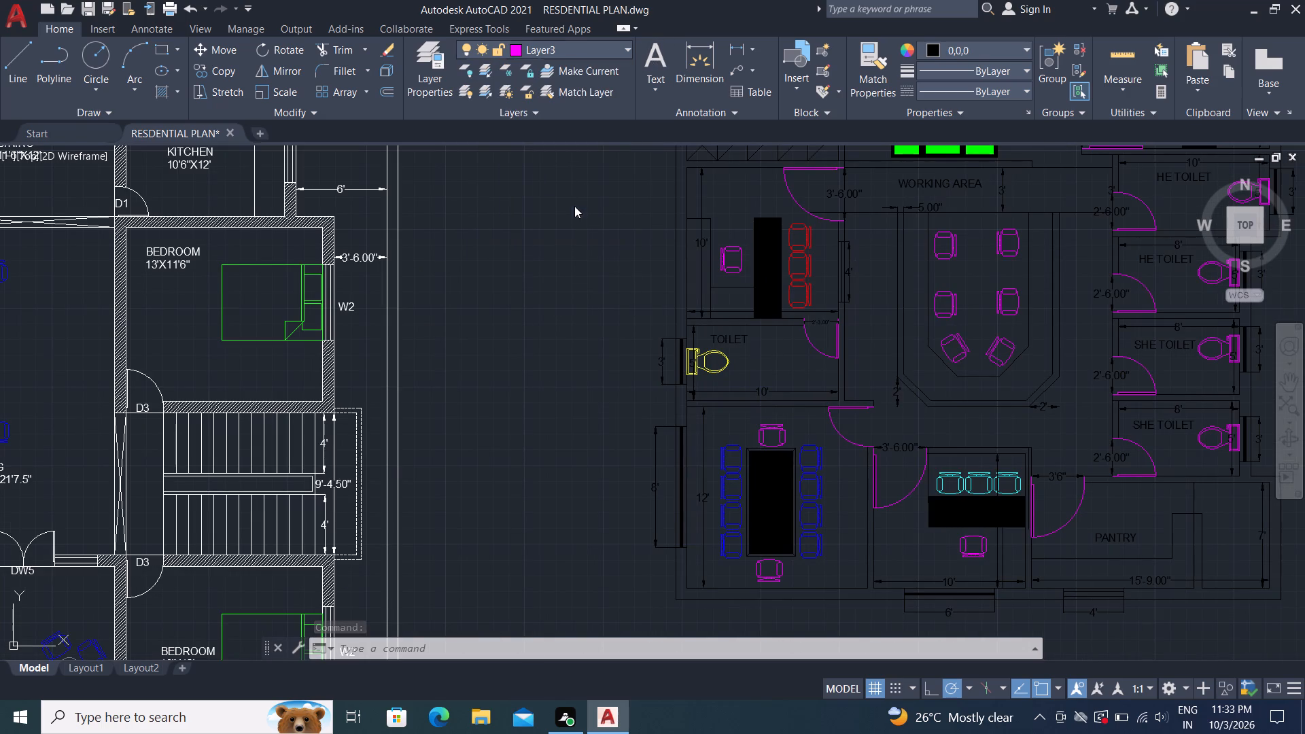
key(Escape)
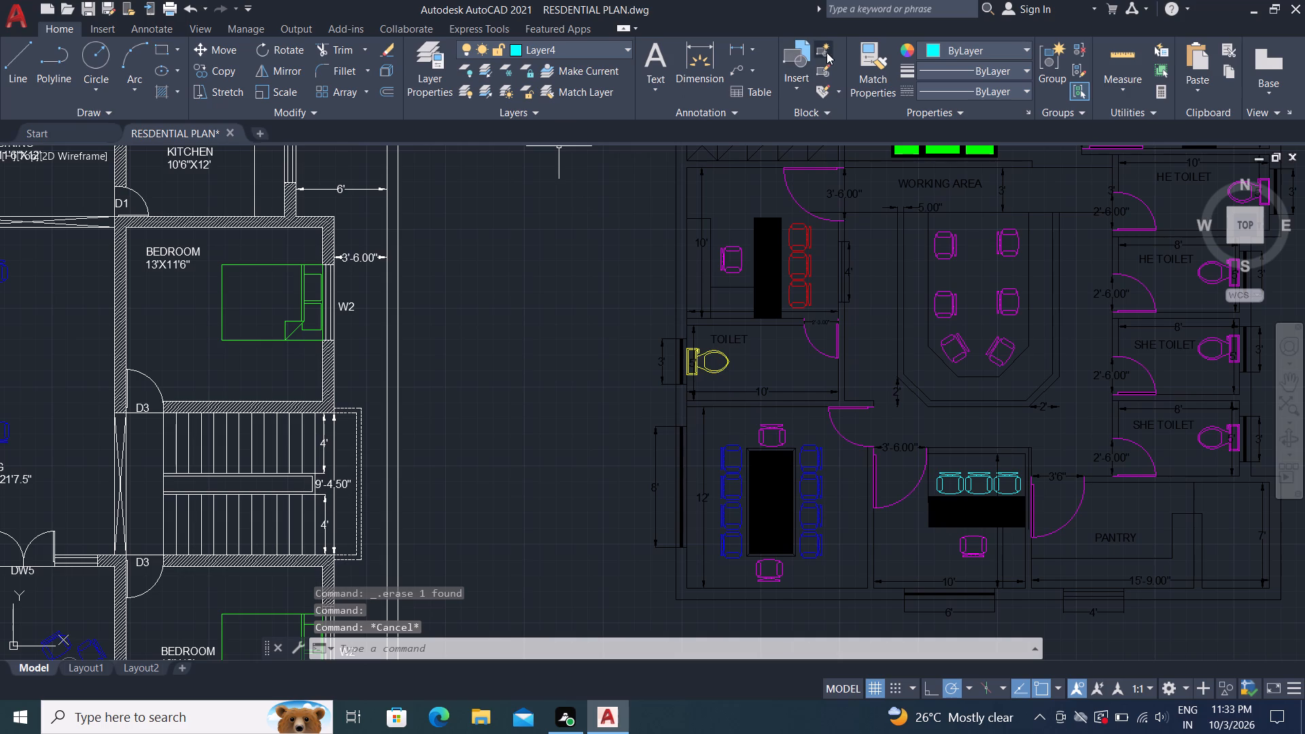
Match the yellow water closet's properties onto the four water closets in the HE and SHE toilets.
click(868, 55)
scroll(699, 296, down, 1)
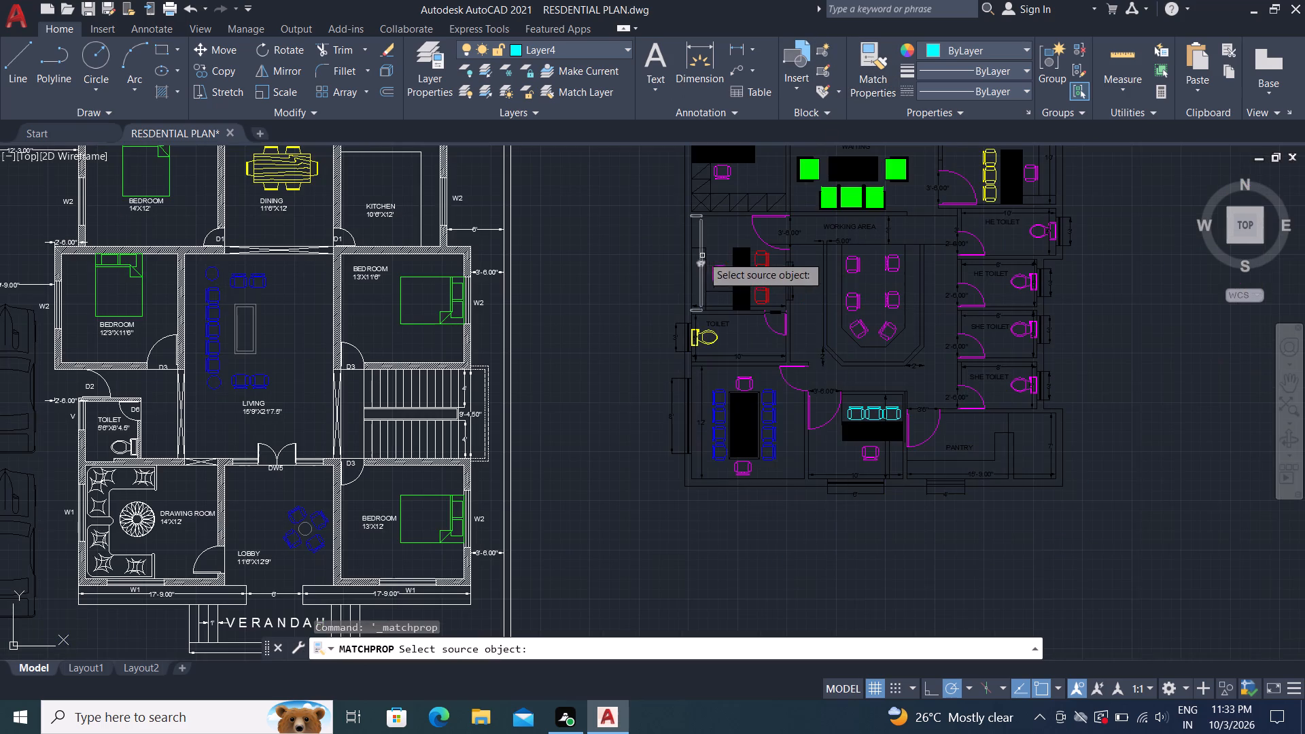
click(712, 341)
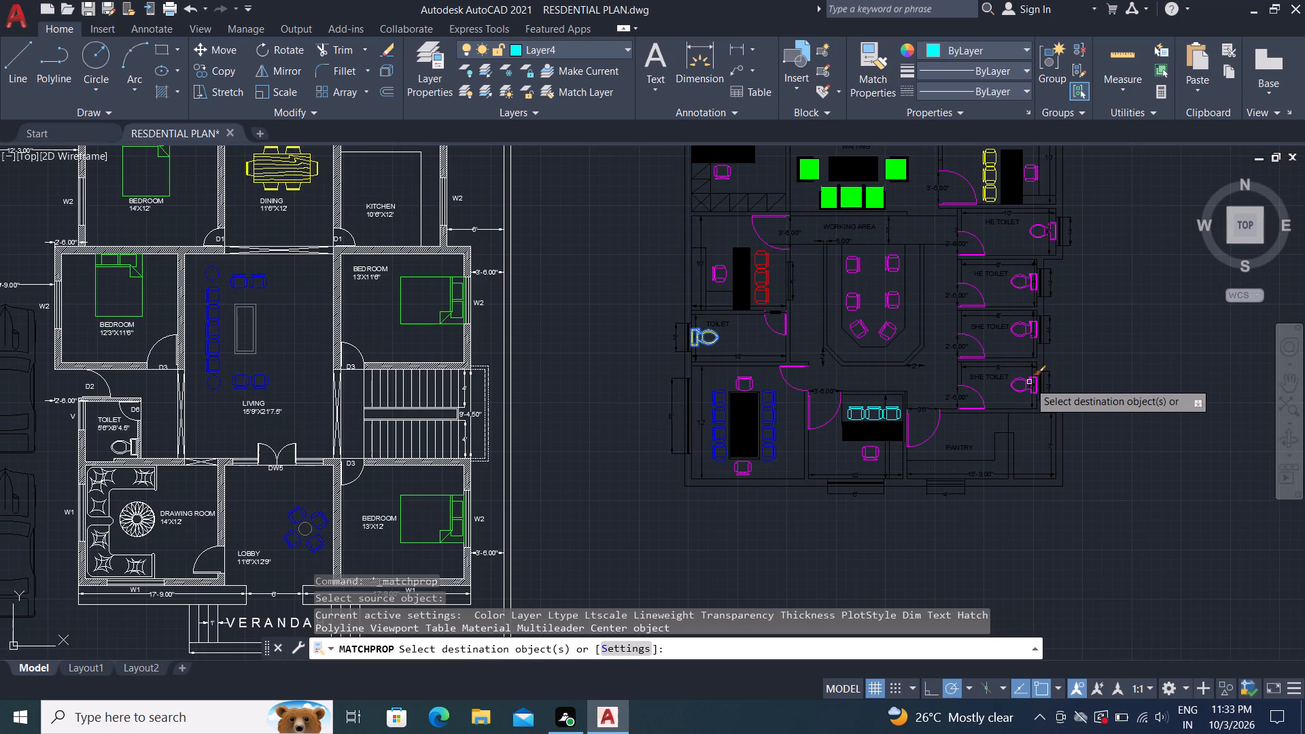
click(1028, 384)
click(1020, 388)
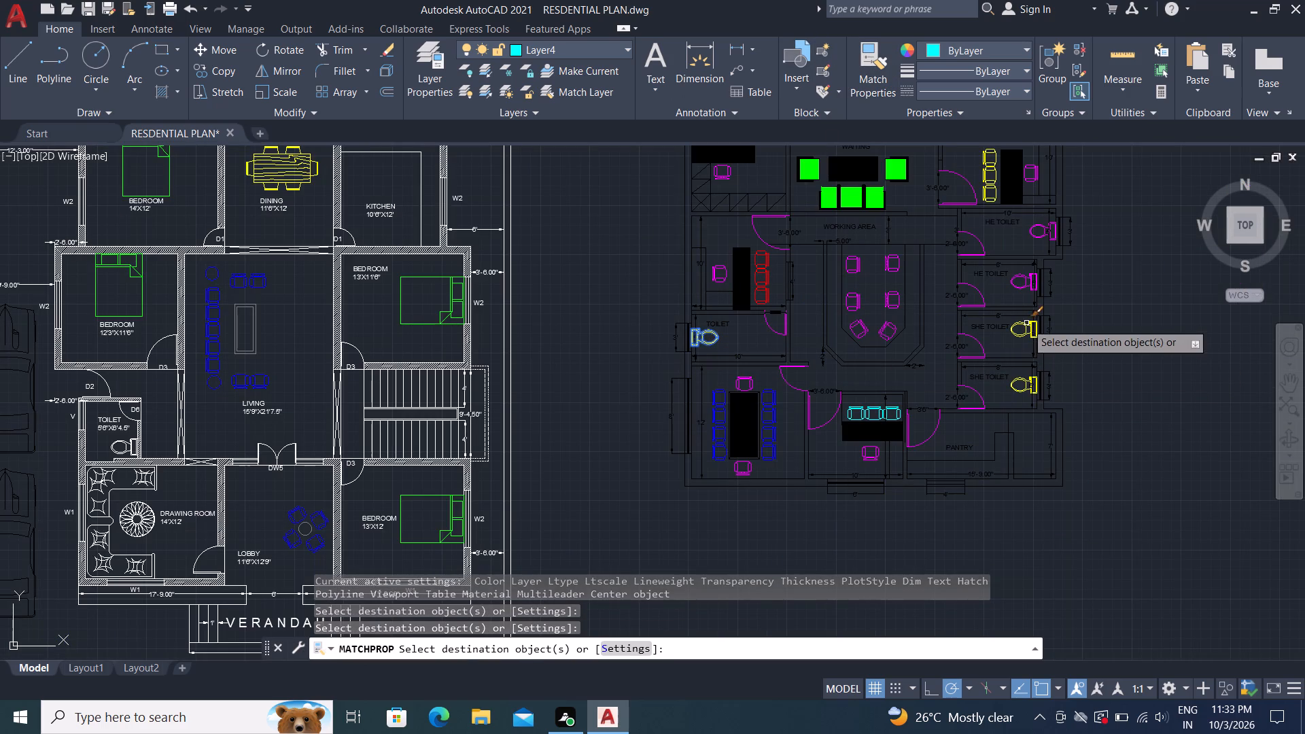
click(1026, 323)
click(1024, 281)
click(1046, 229)
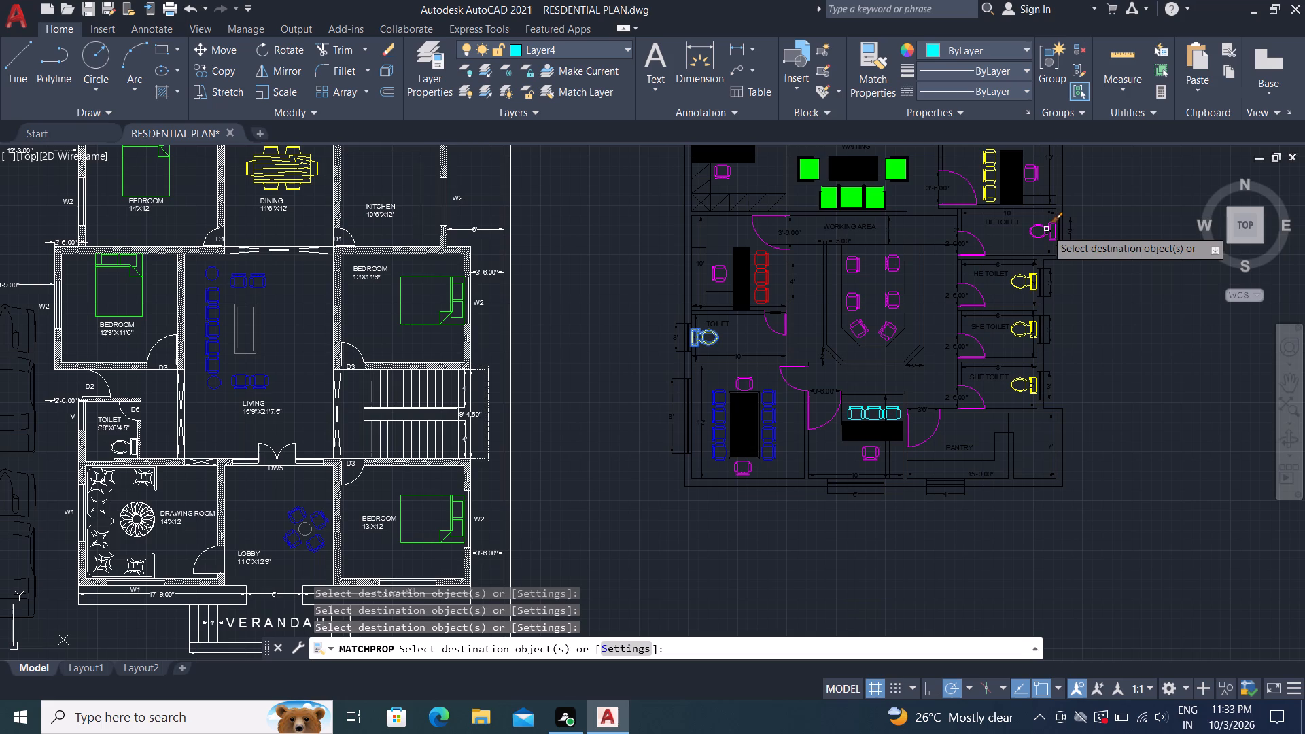
click(1056, 236)
key(Escape)
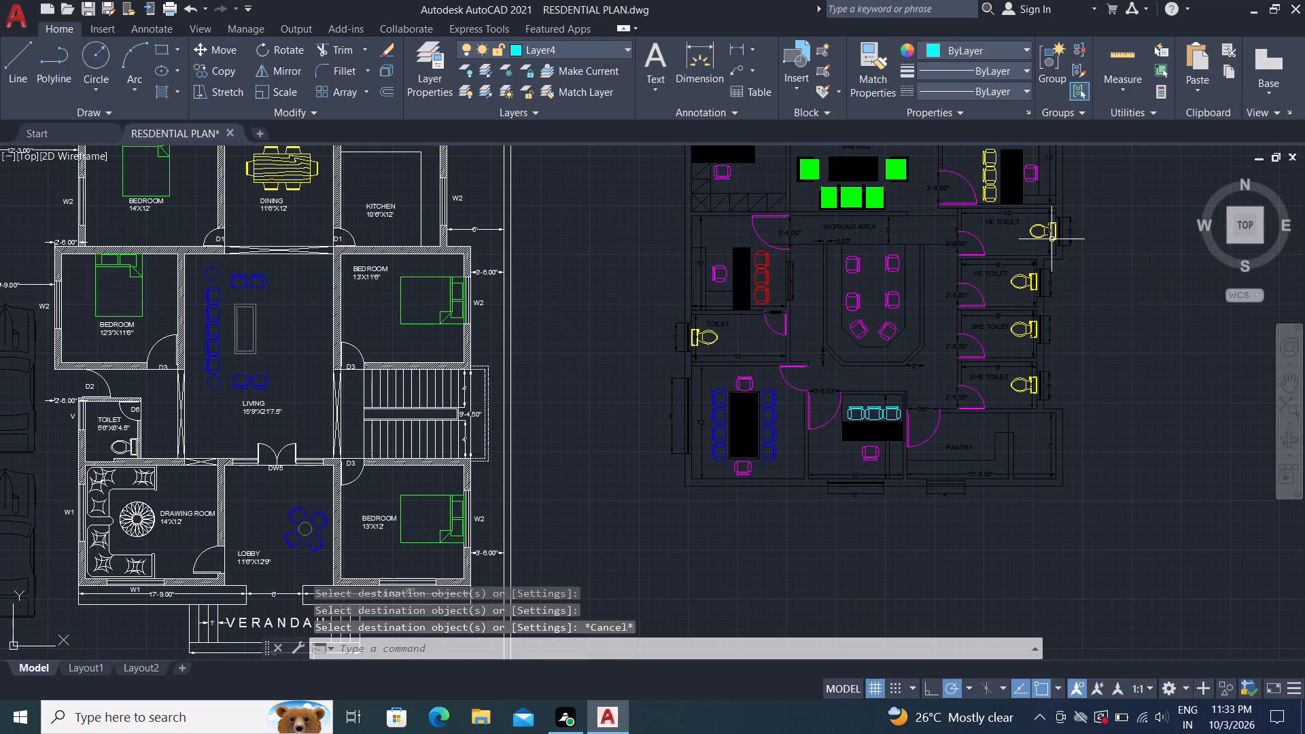
Select the office plan's PANTRY door and change the color of its layer, Layer3, to index color 8.
scroll(923, 439, up, 1)
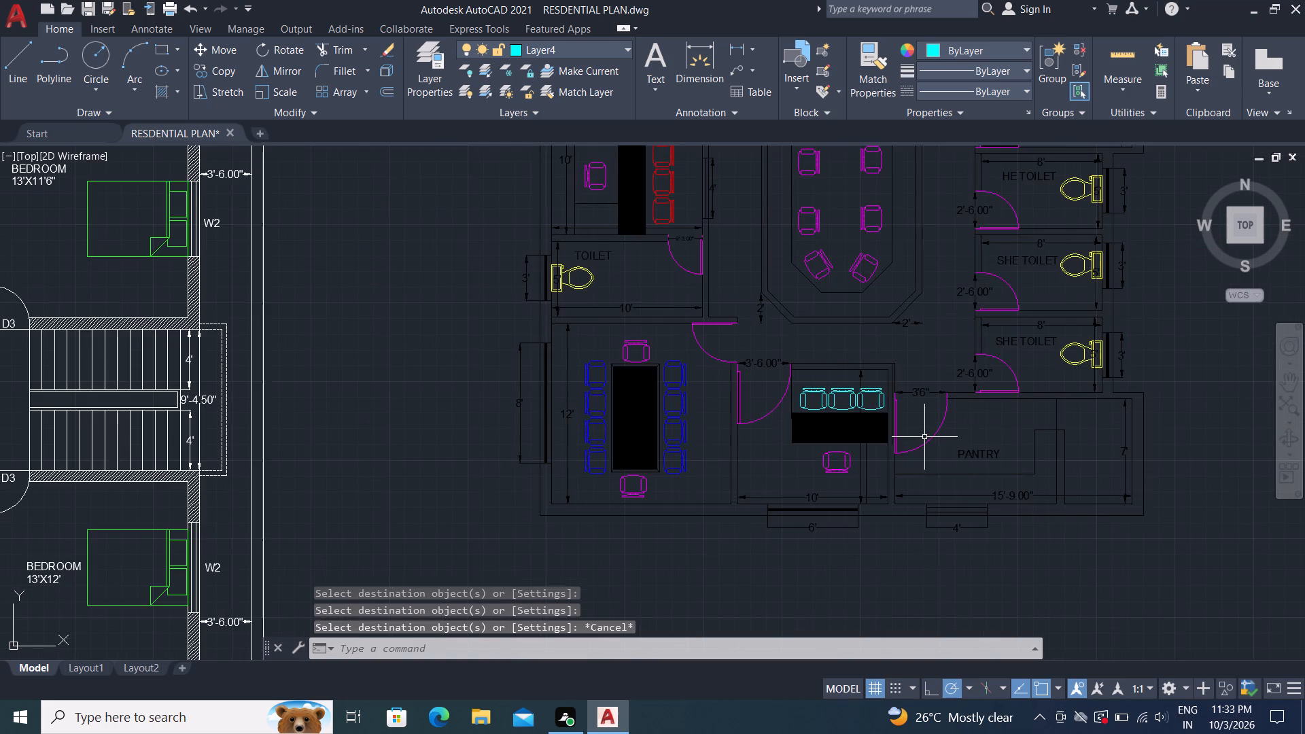
click(928, 438)
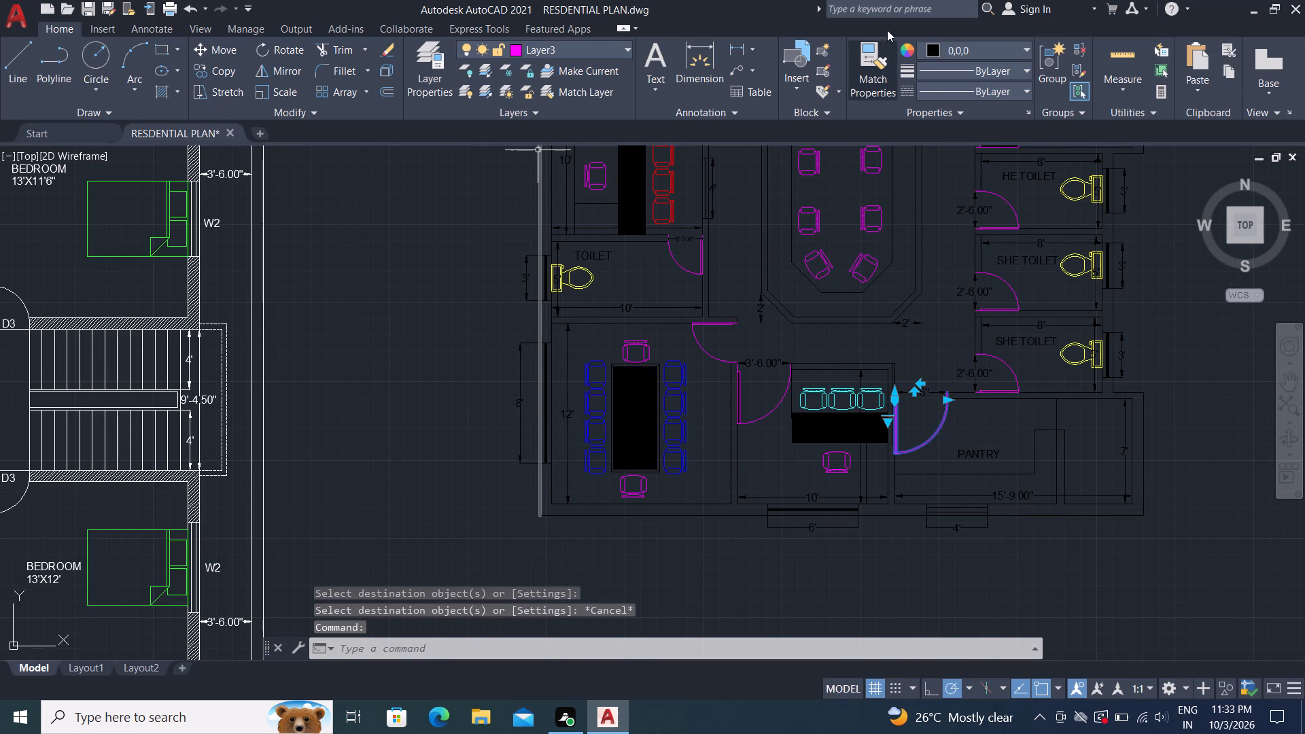
click(950, 43)
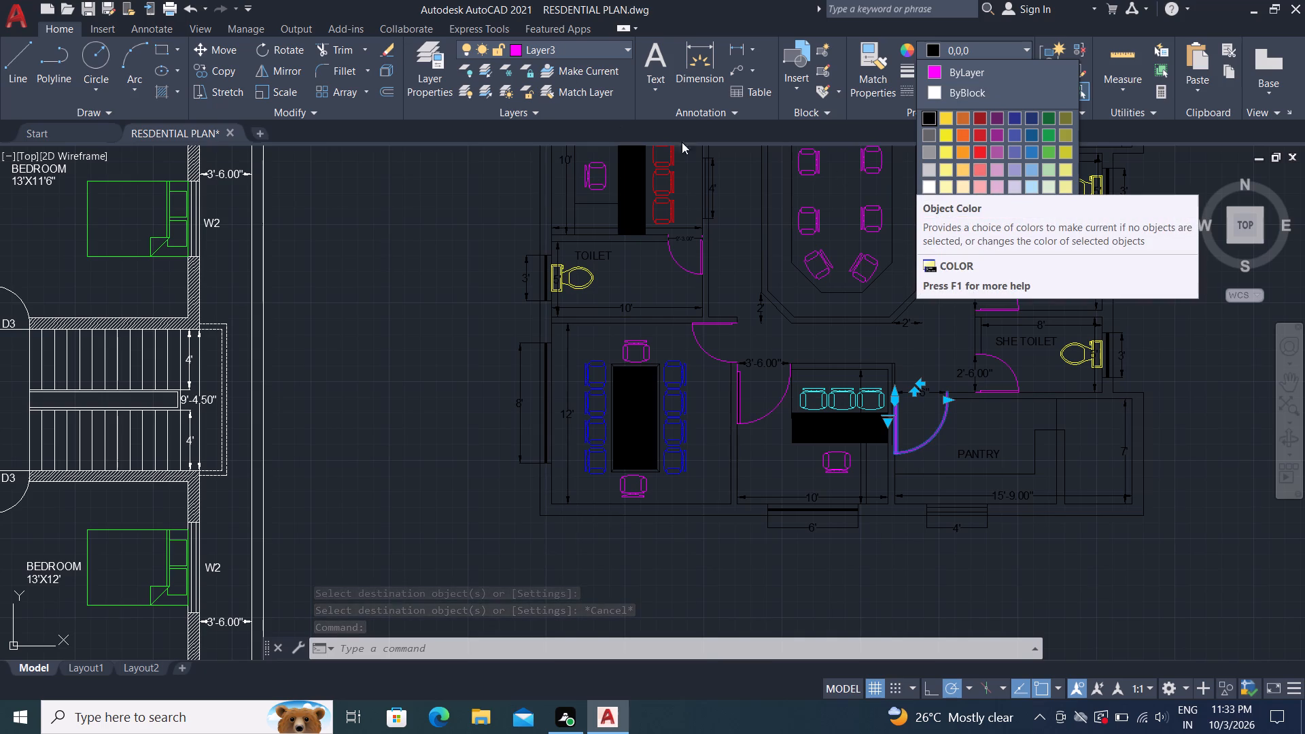
click(583, 52)
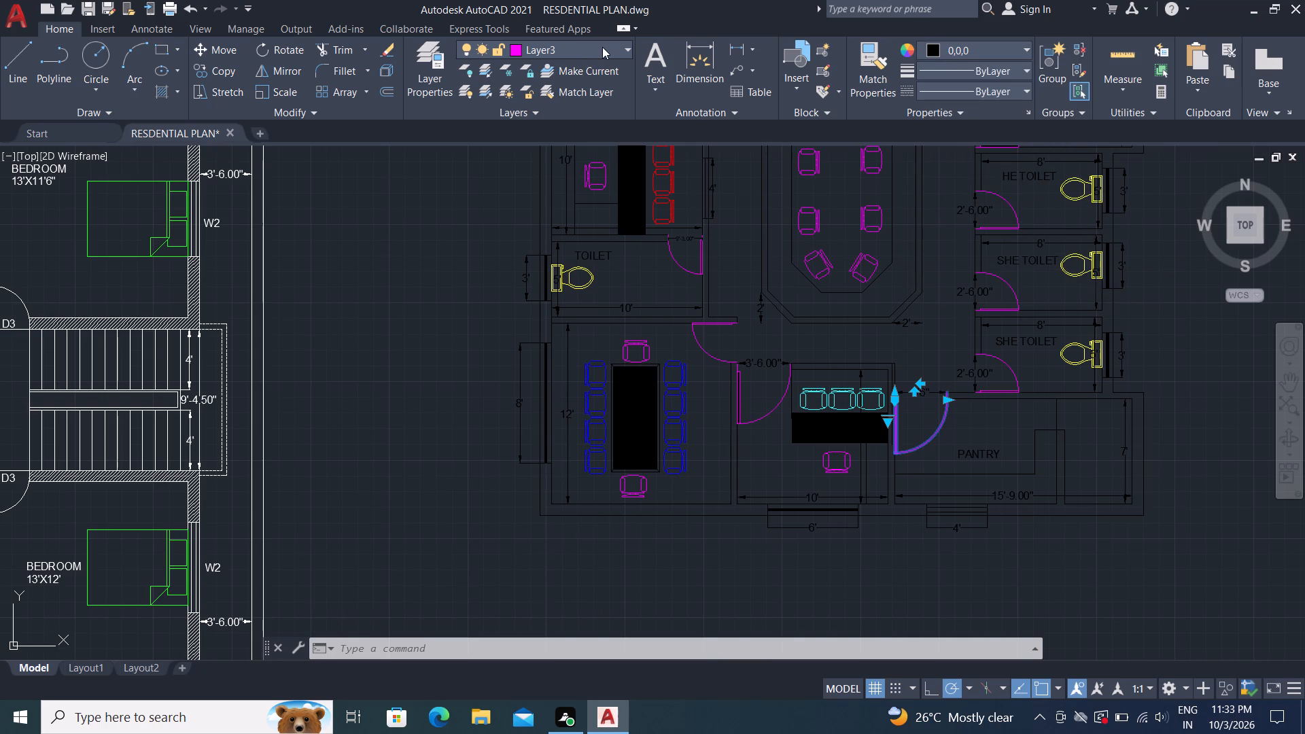
click(603, 47)
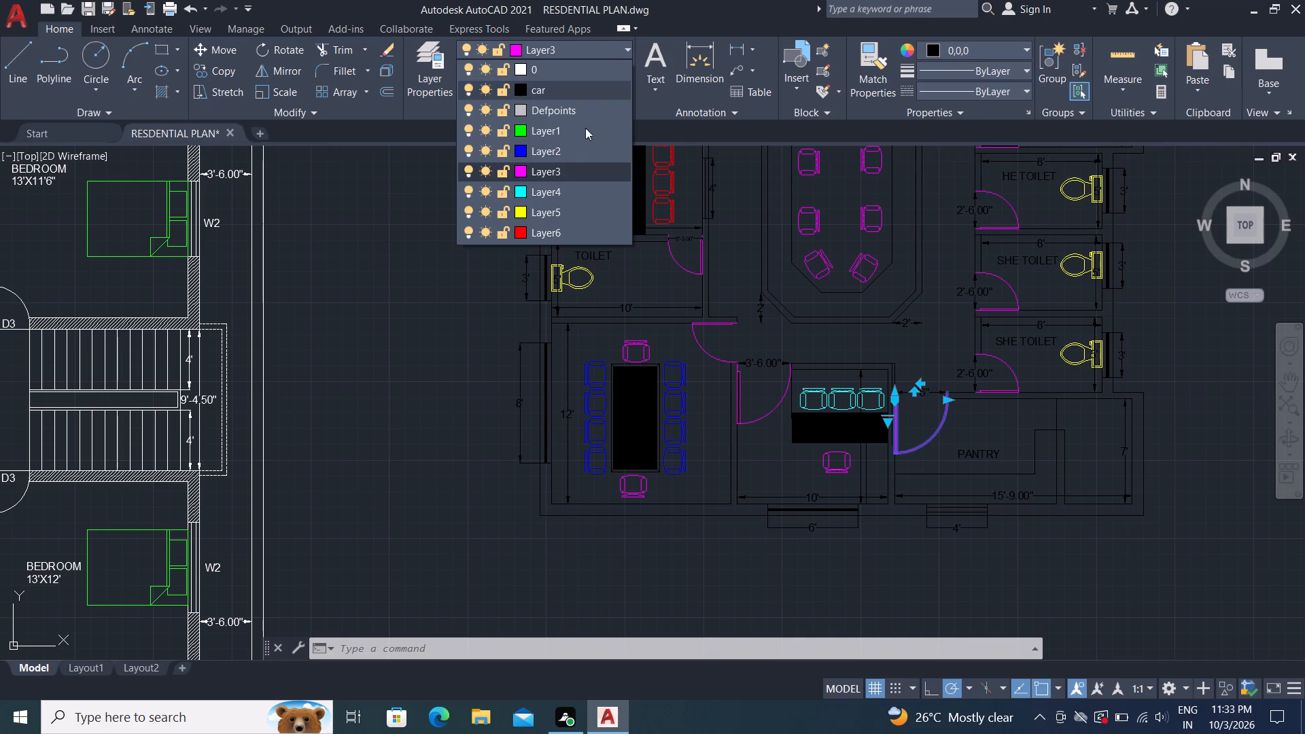
click(519, 170)
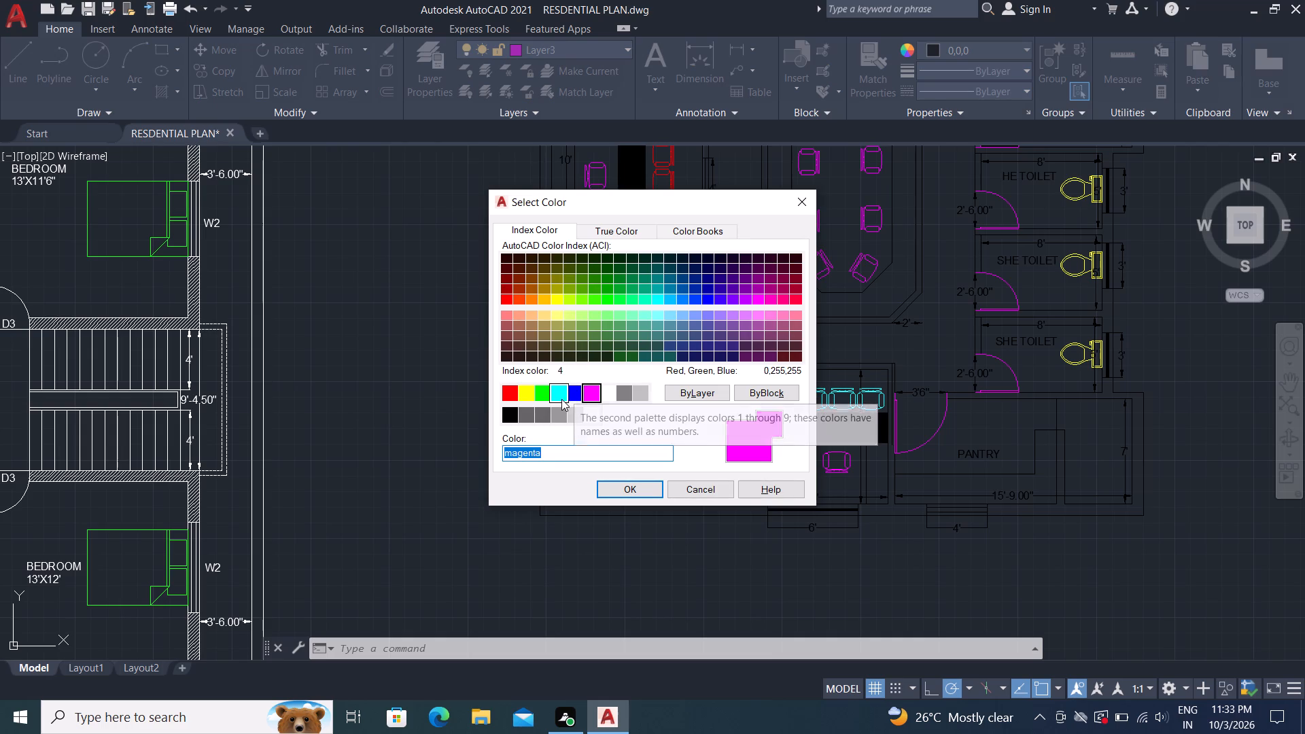
click(622, 392)
click(621, 489)
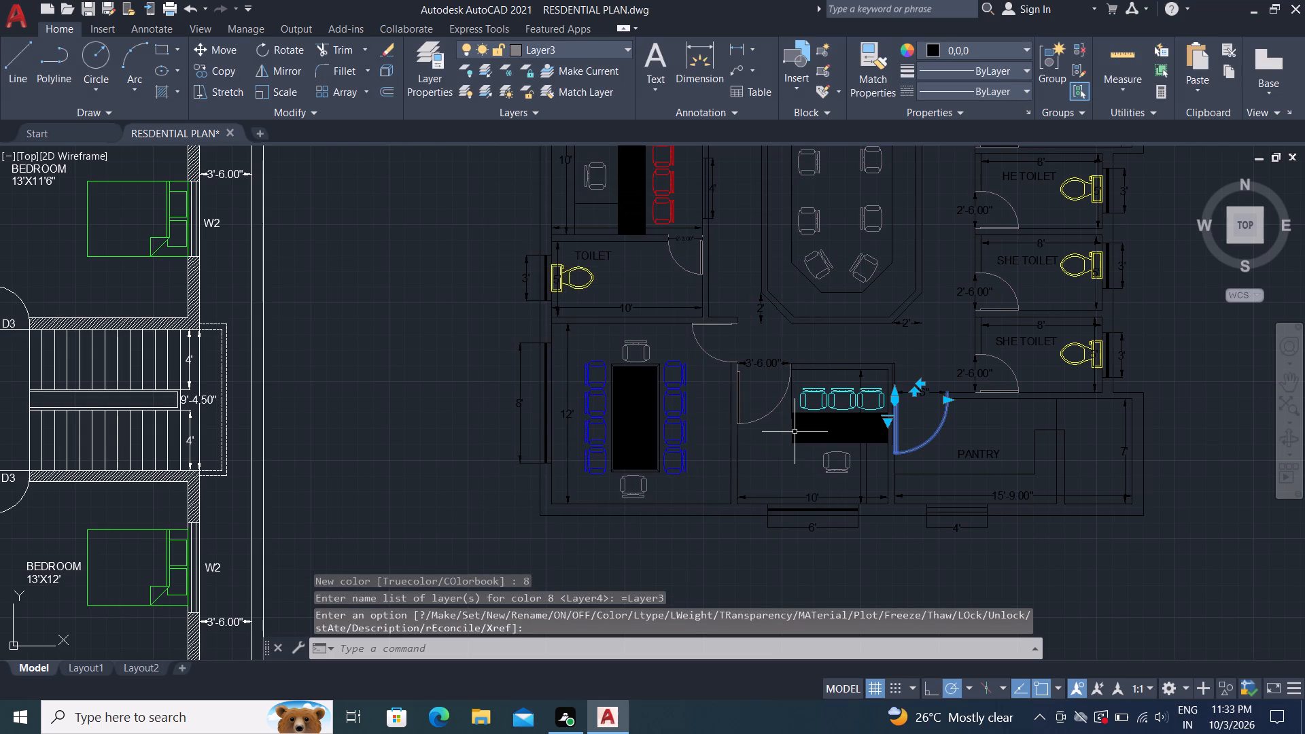
key(Escape)
Match the properties of a red chair in the DIRECTOR ROOM onto the six chairs at the office plan's WORKING AREA table.
scroll(820, 290, down, 1)
scroll(824, 237, up, 2)
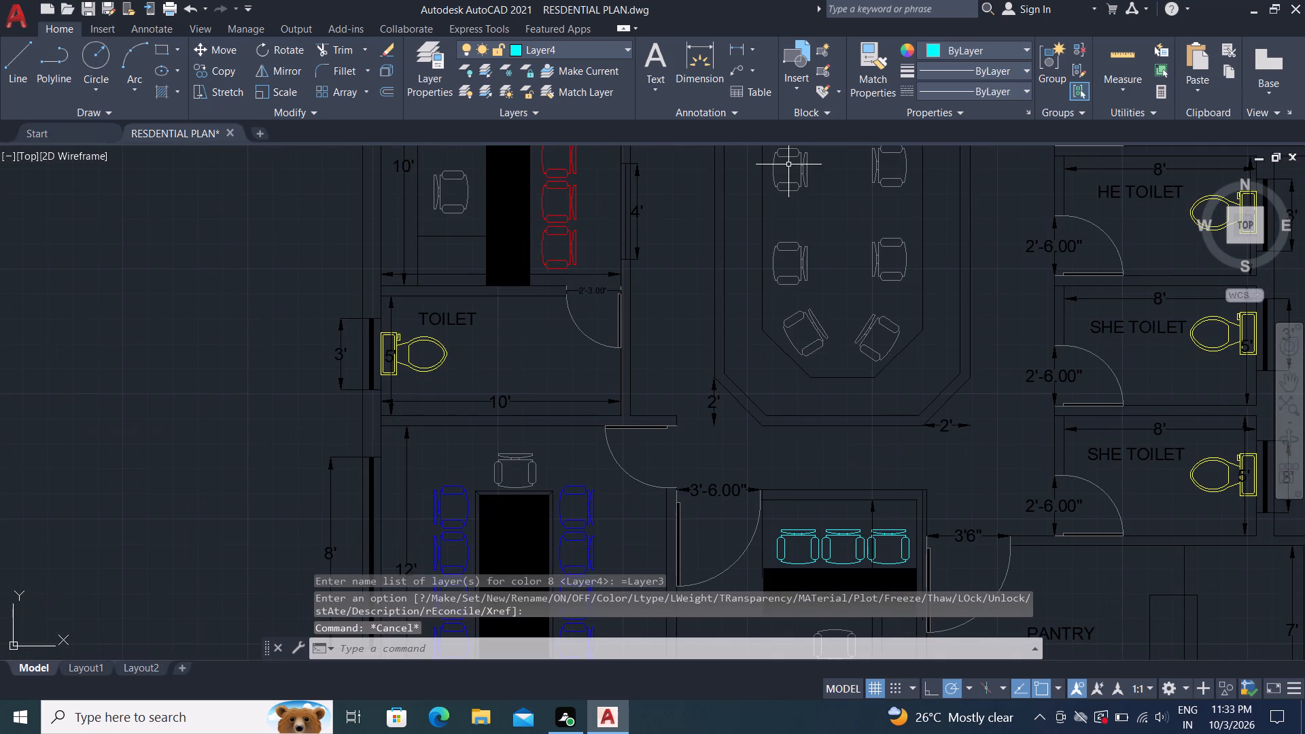
click(798, 177)
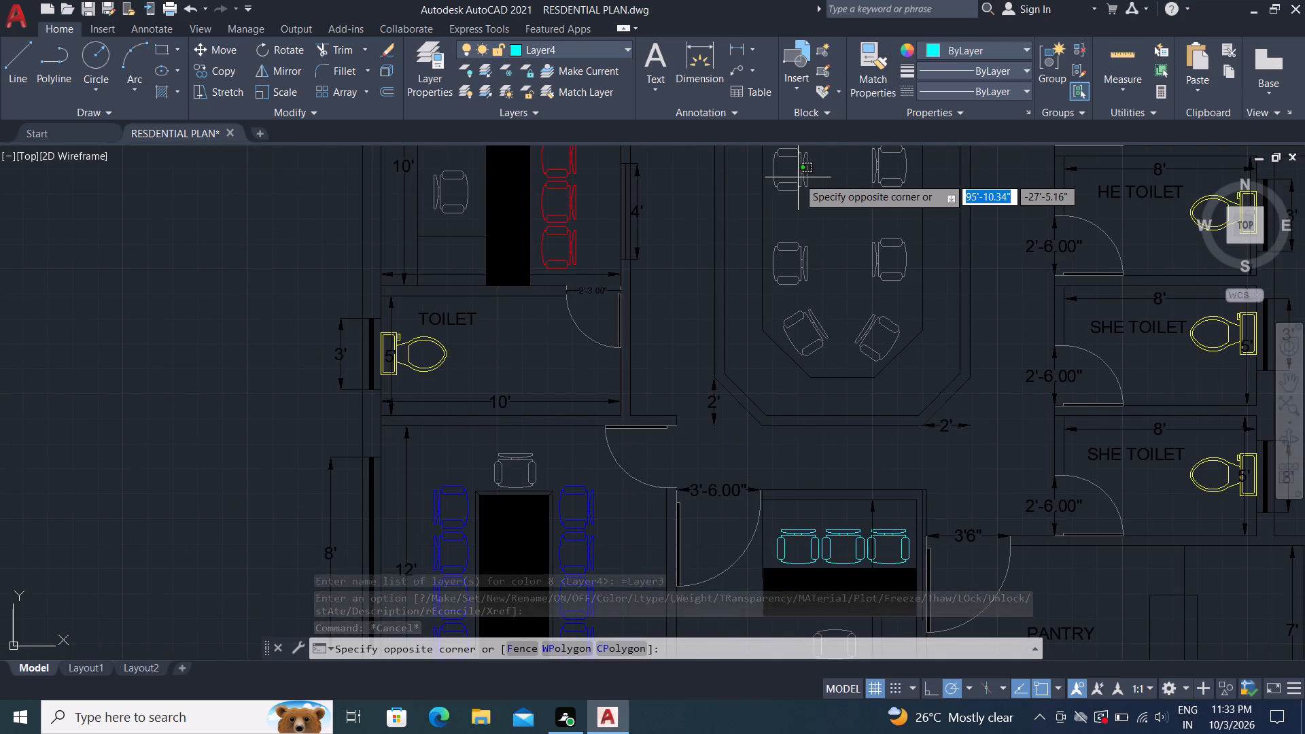
key(Escape)
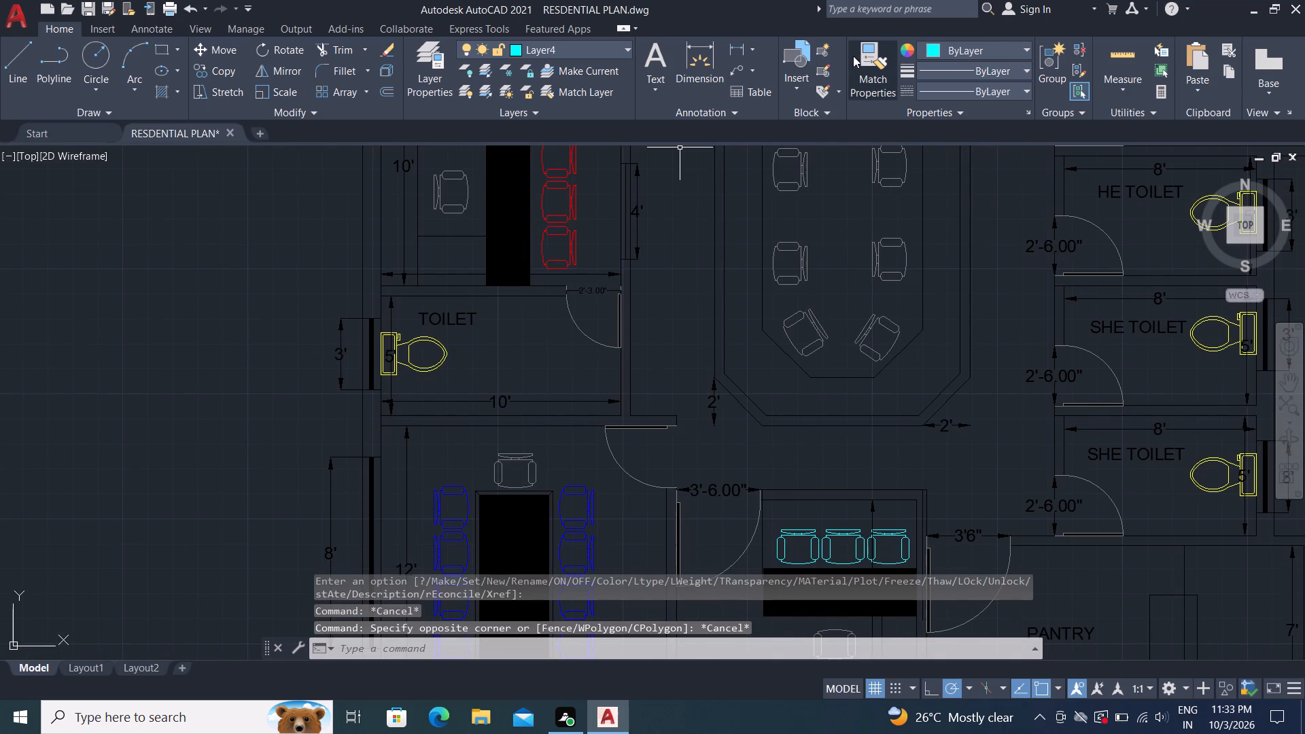
click(866, 65)
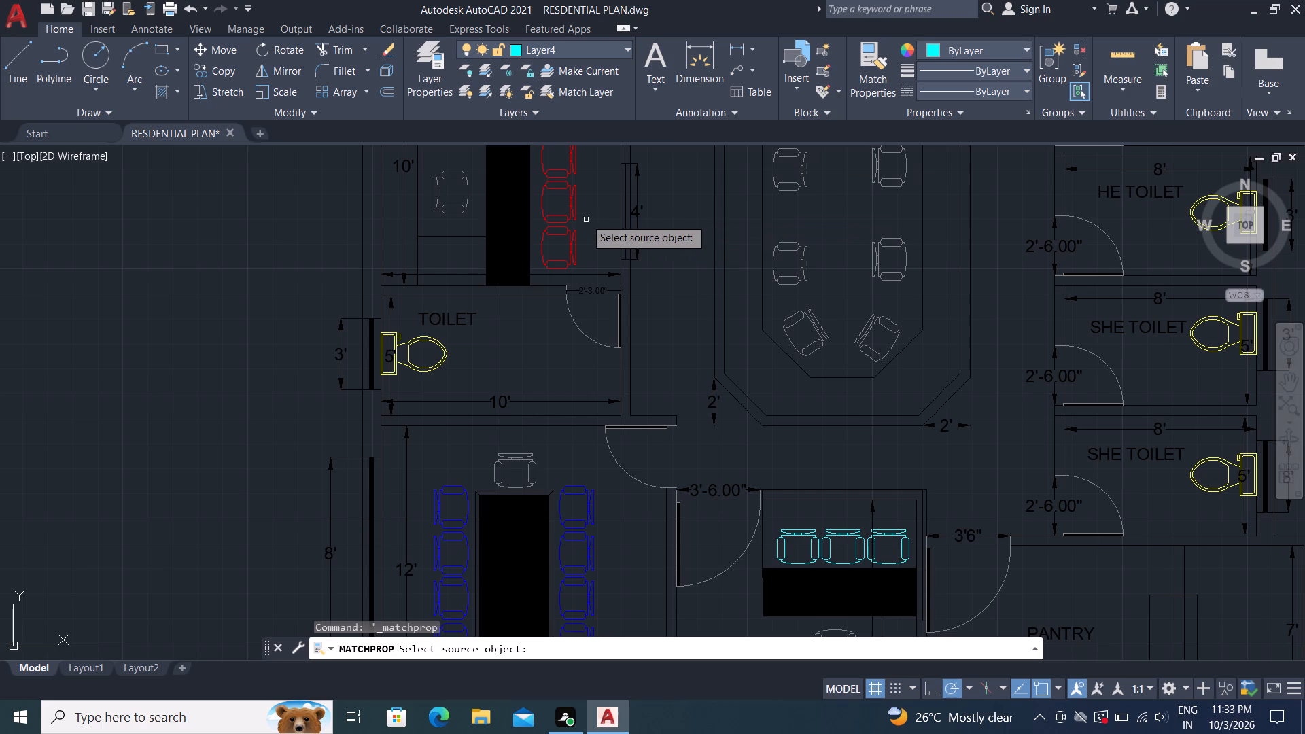
click(578, 201)
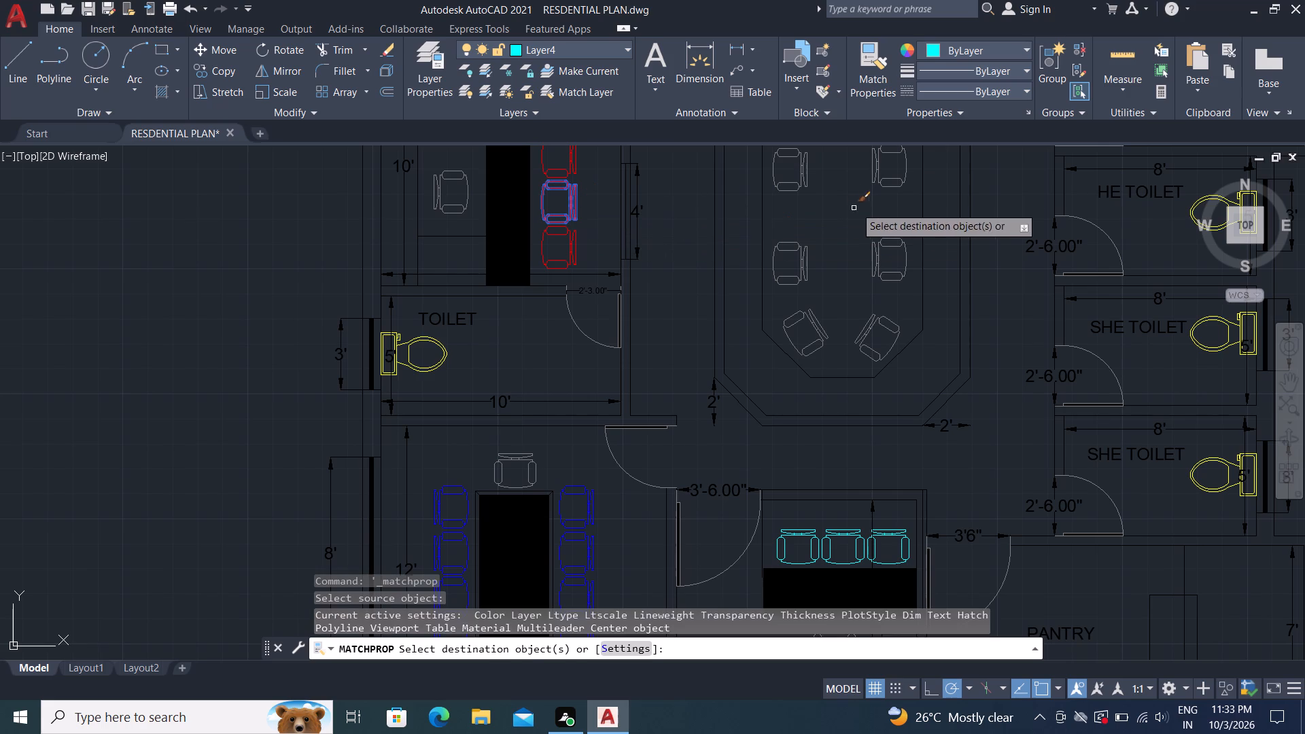
click(807, 179)
click(804, 268)
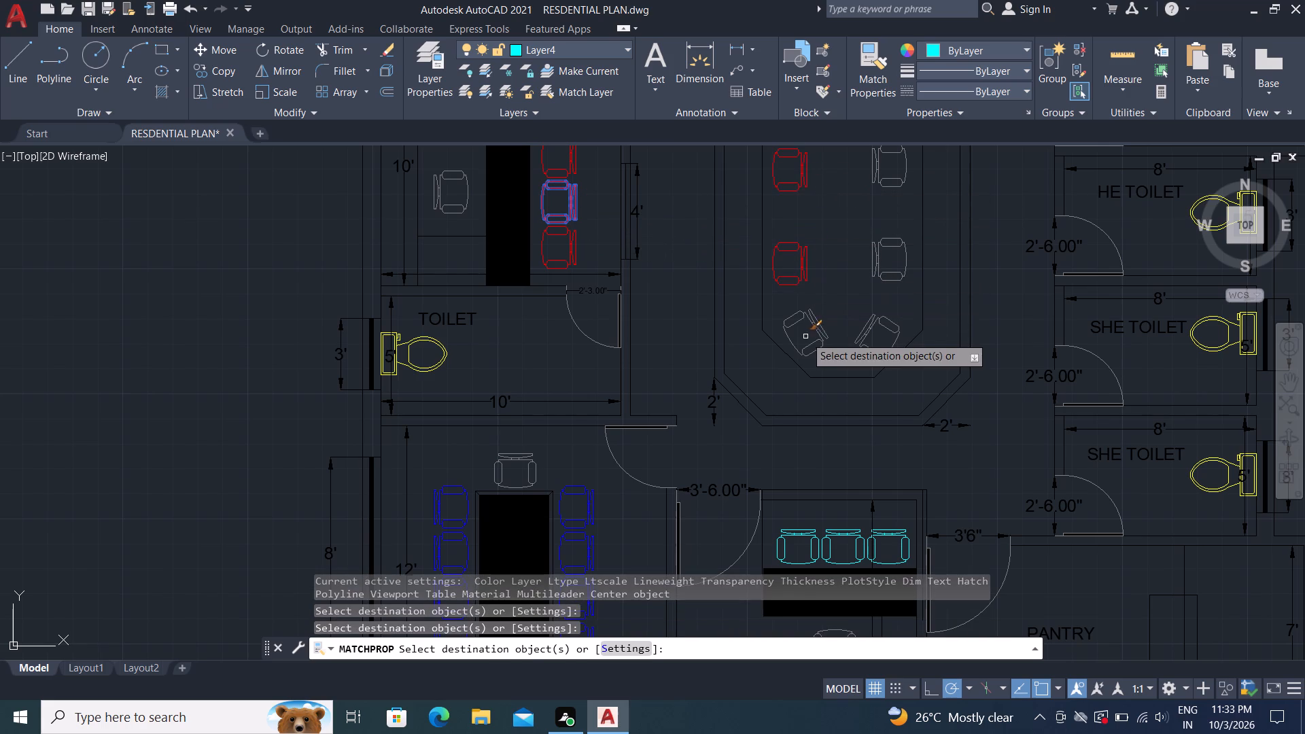
click(819, 325)
click(880, 334)
click(866, 326)
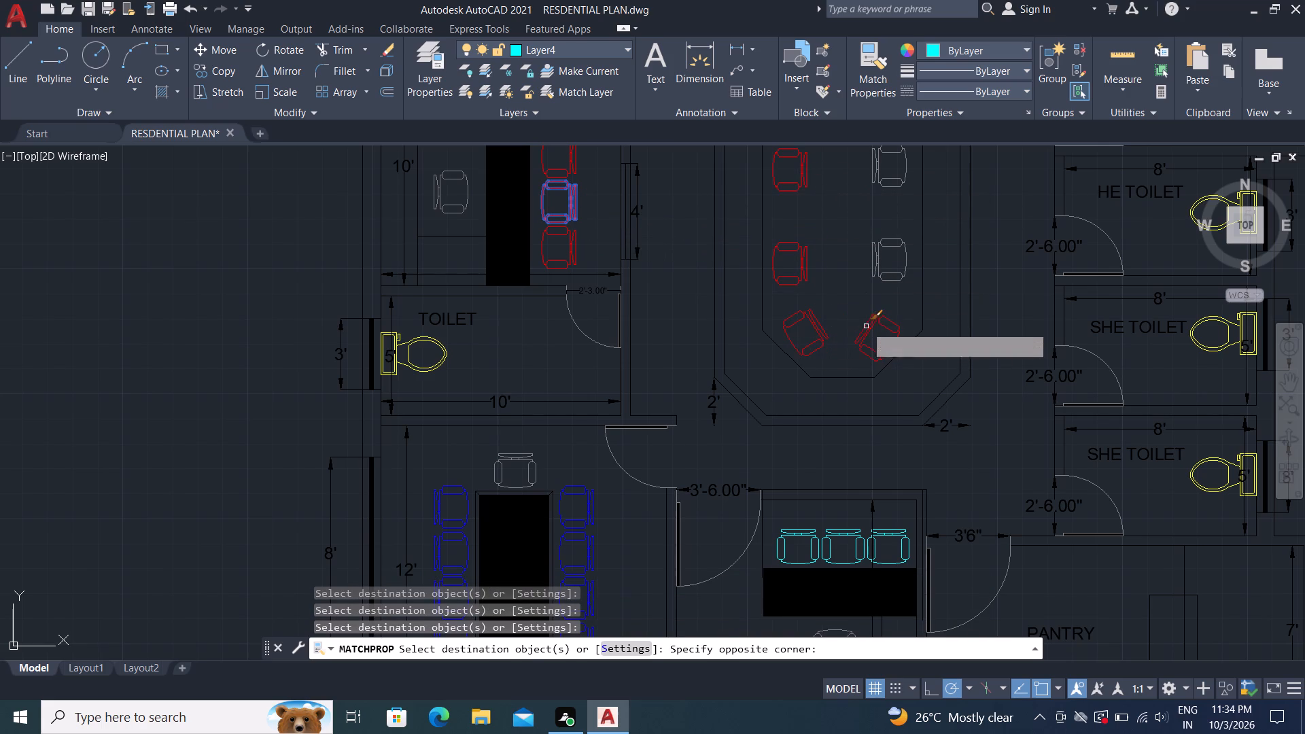
click(880, 250)
click(880, 172)
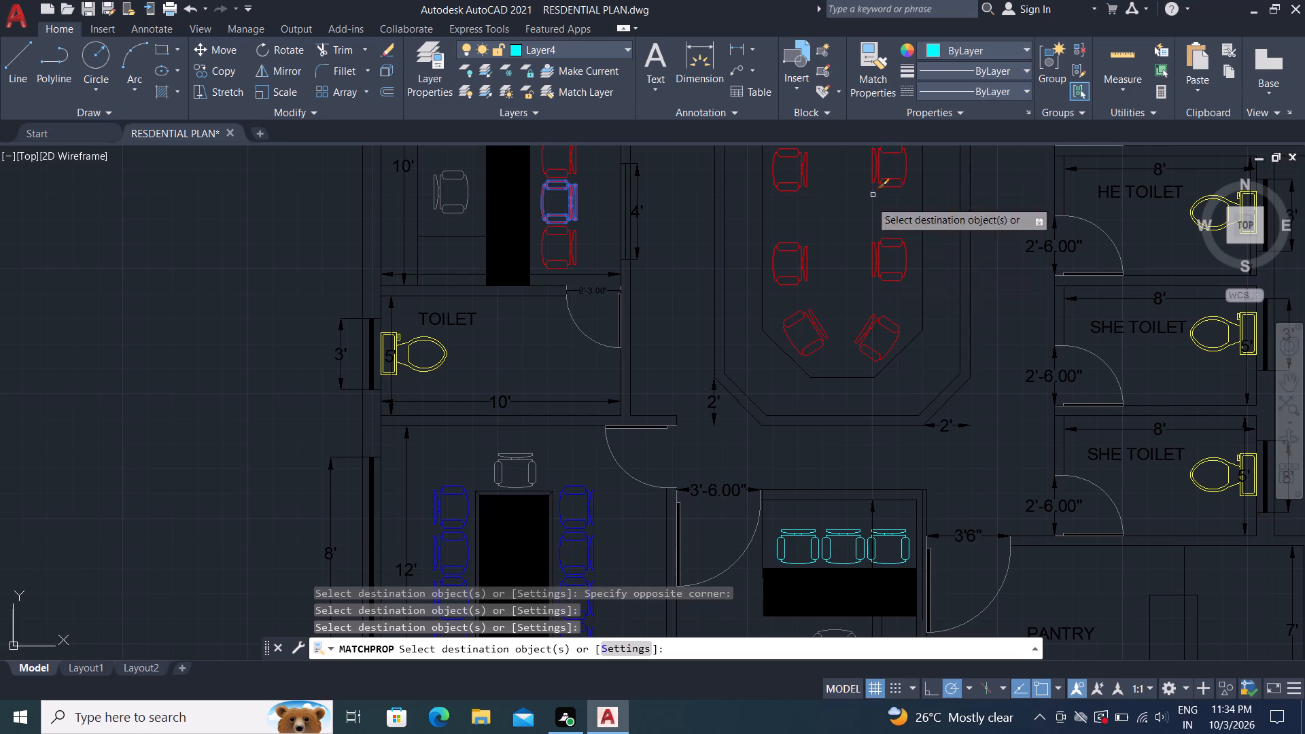
key(Escape)
scroll(868, 249, down, 2)
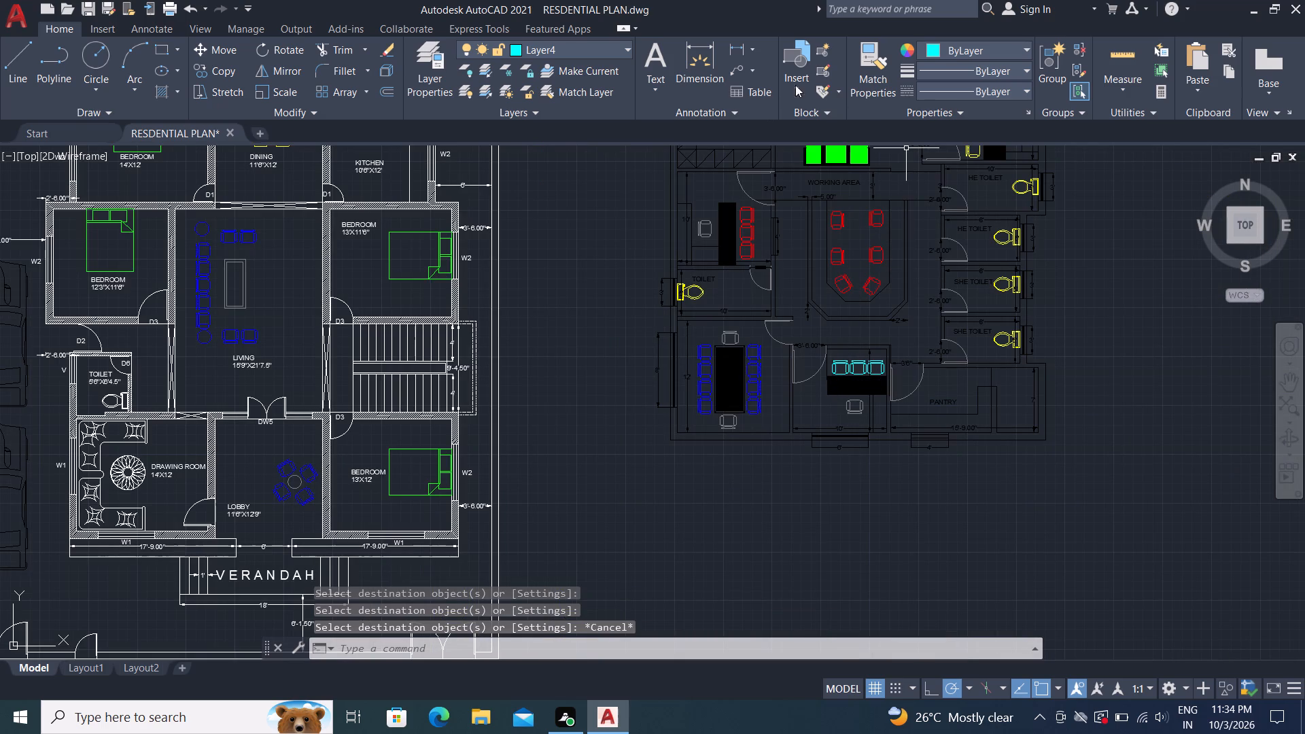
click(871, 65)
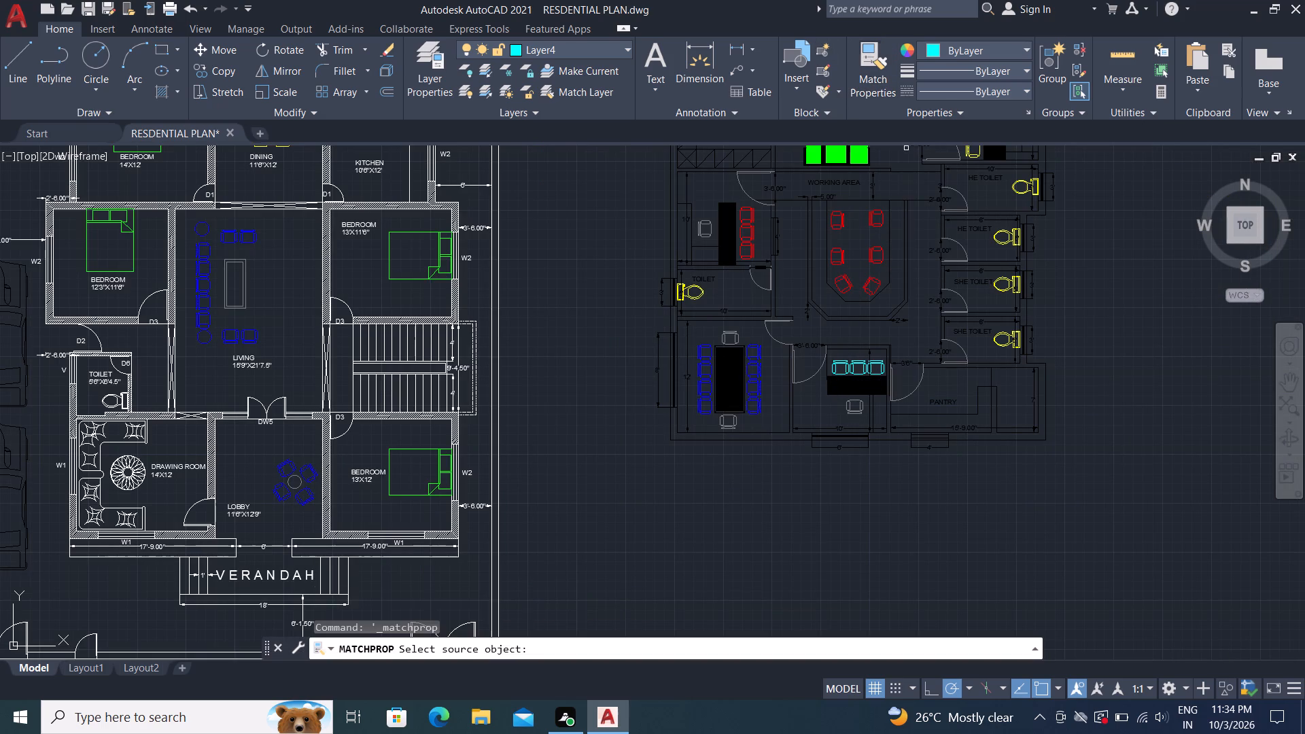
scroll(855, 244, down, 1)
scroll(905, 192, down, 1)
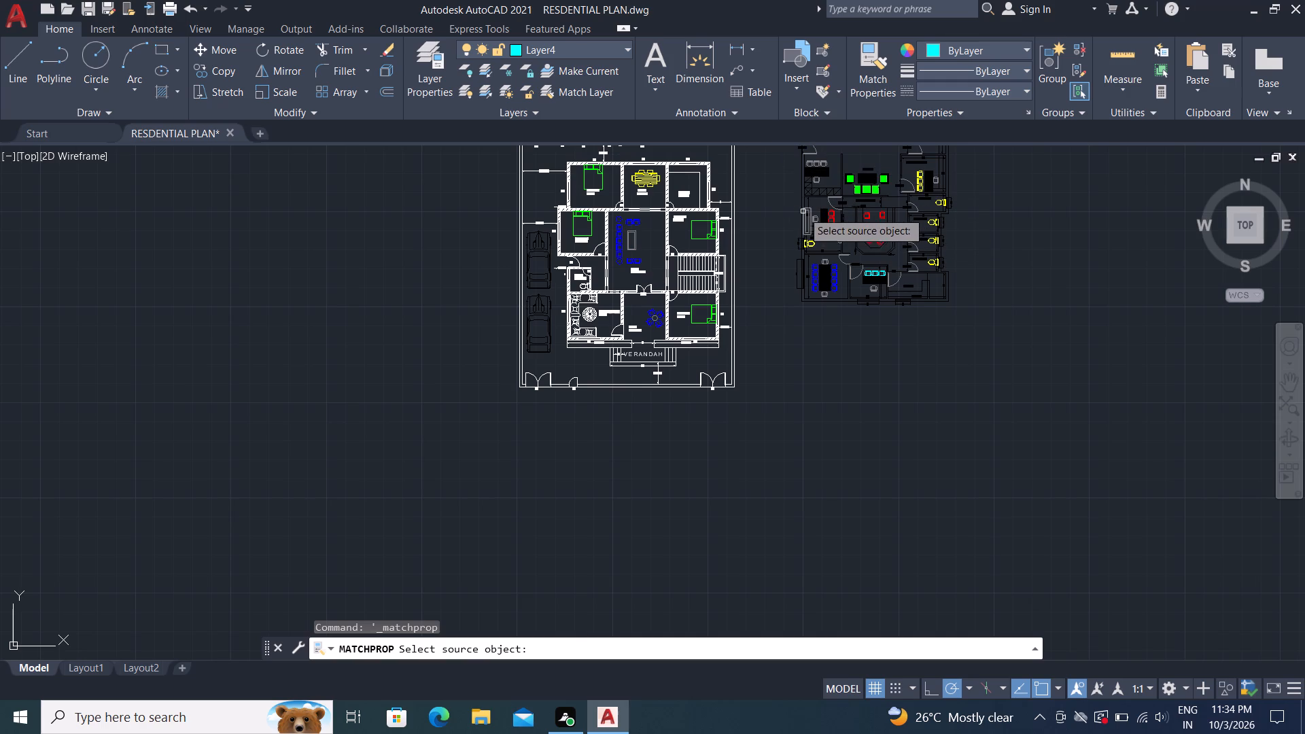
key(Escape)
Set the current object color to Magenta and draw a short slanted line in the empty space below the office plan.
click(955, 50)
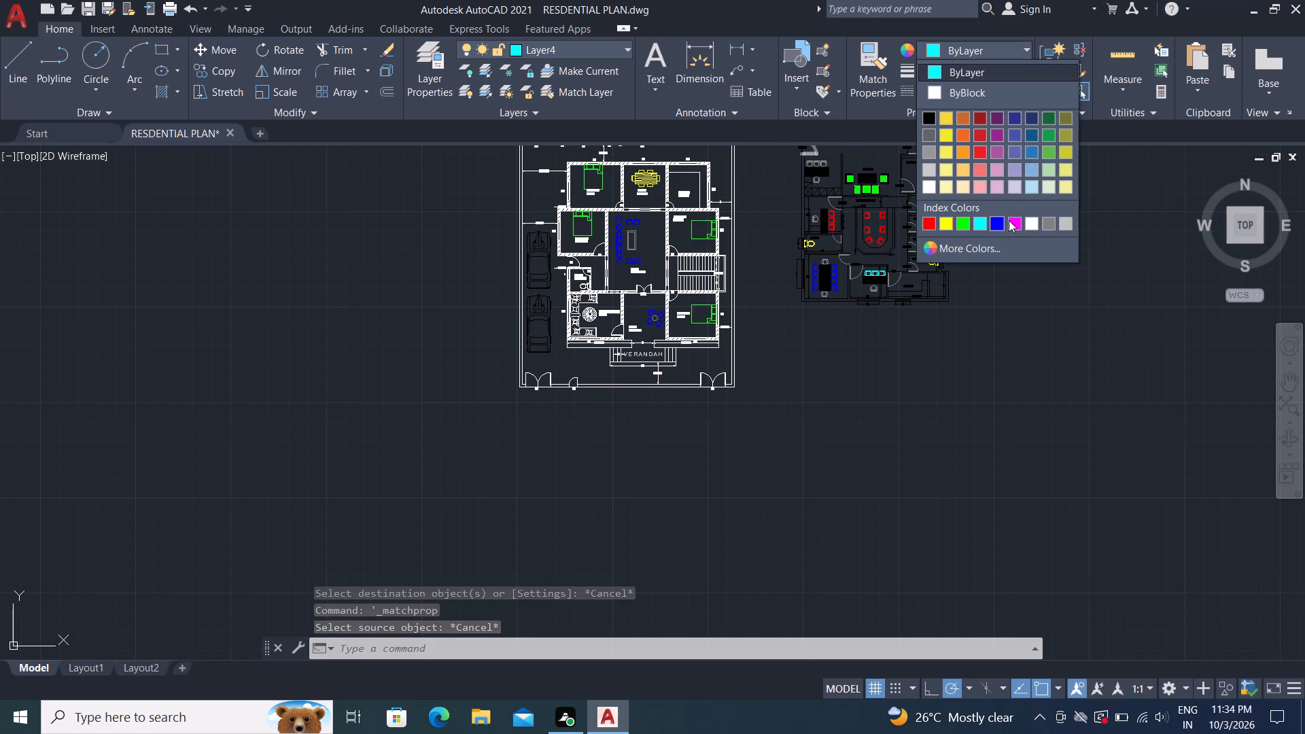
click(1009, 220)
click(841, 479)
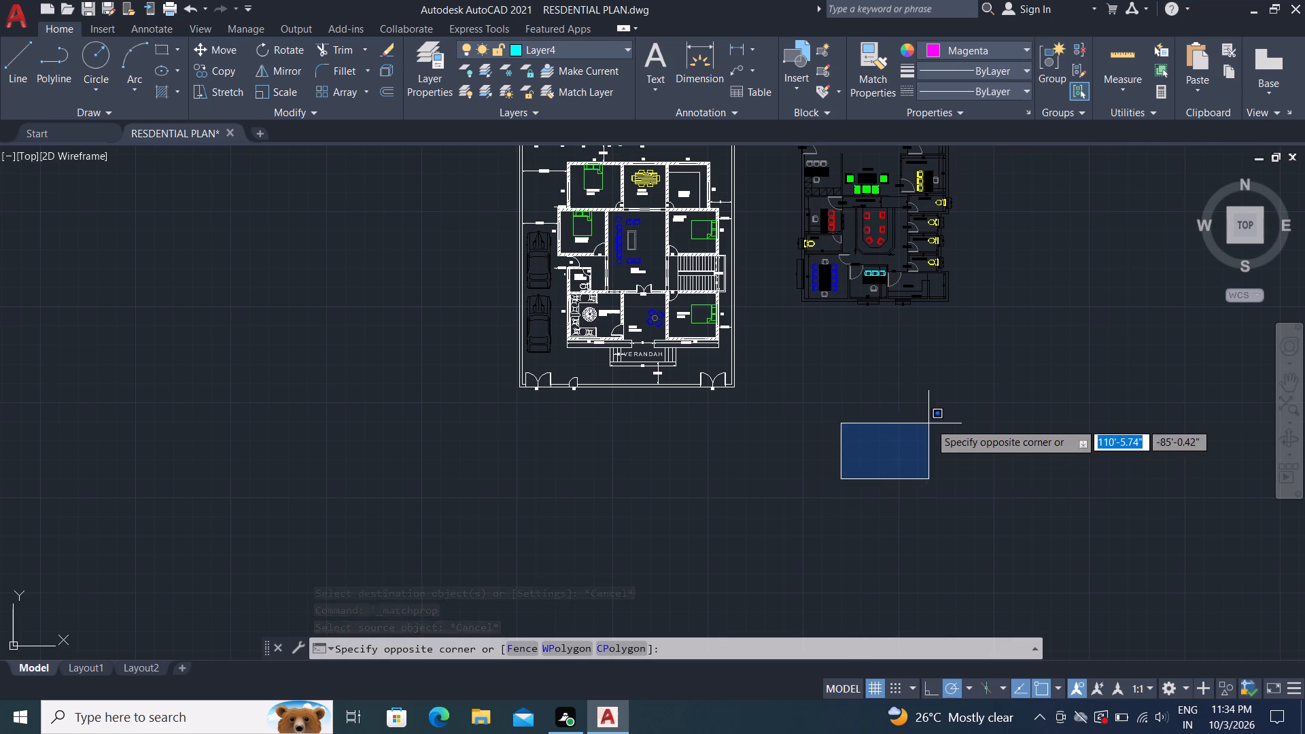
key(Escape)
key(l)
key(space)
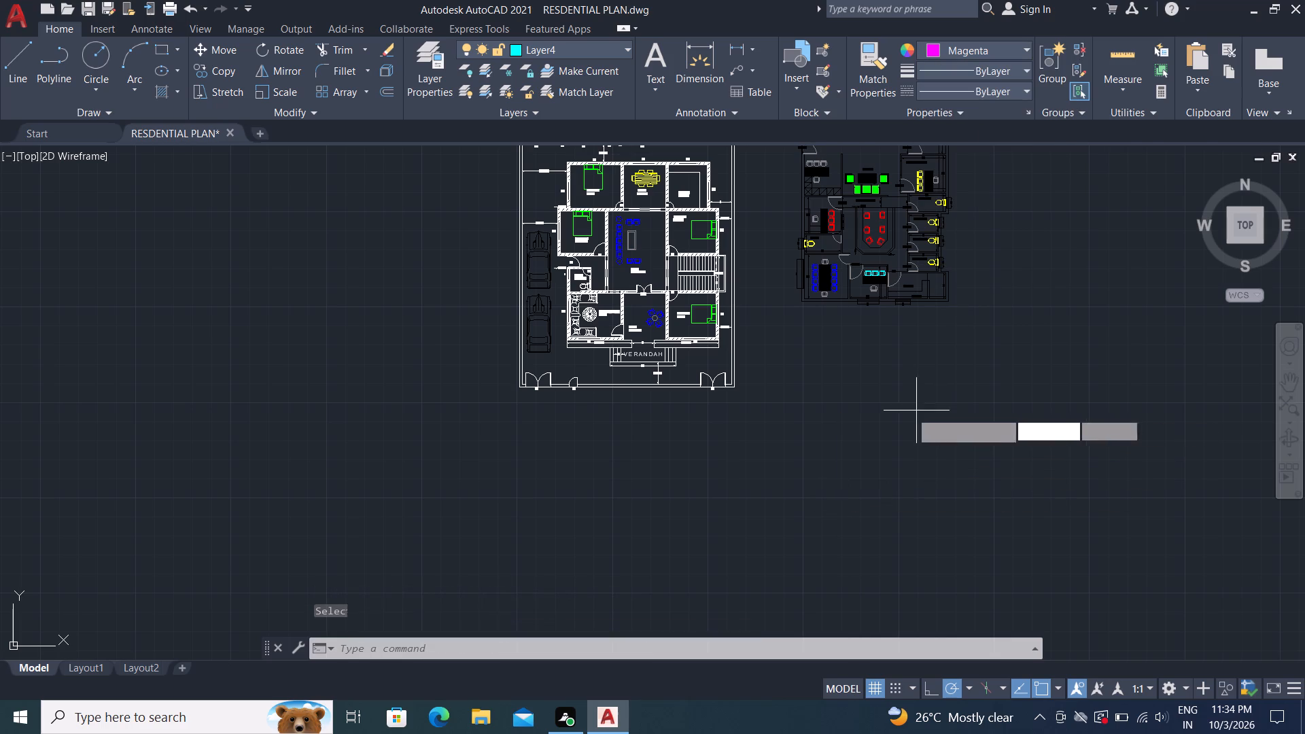
click(882, 419)
click(973, 382)
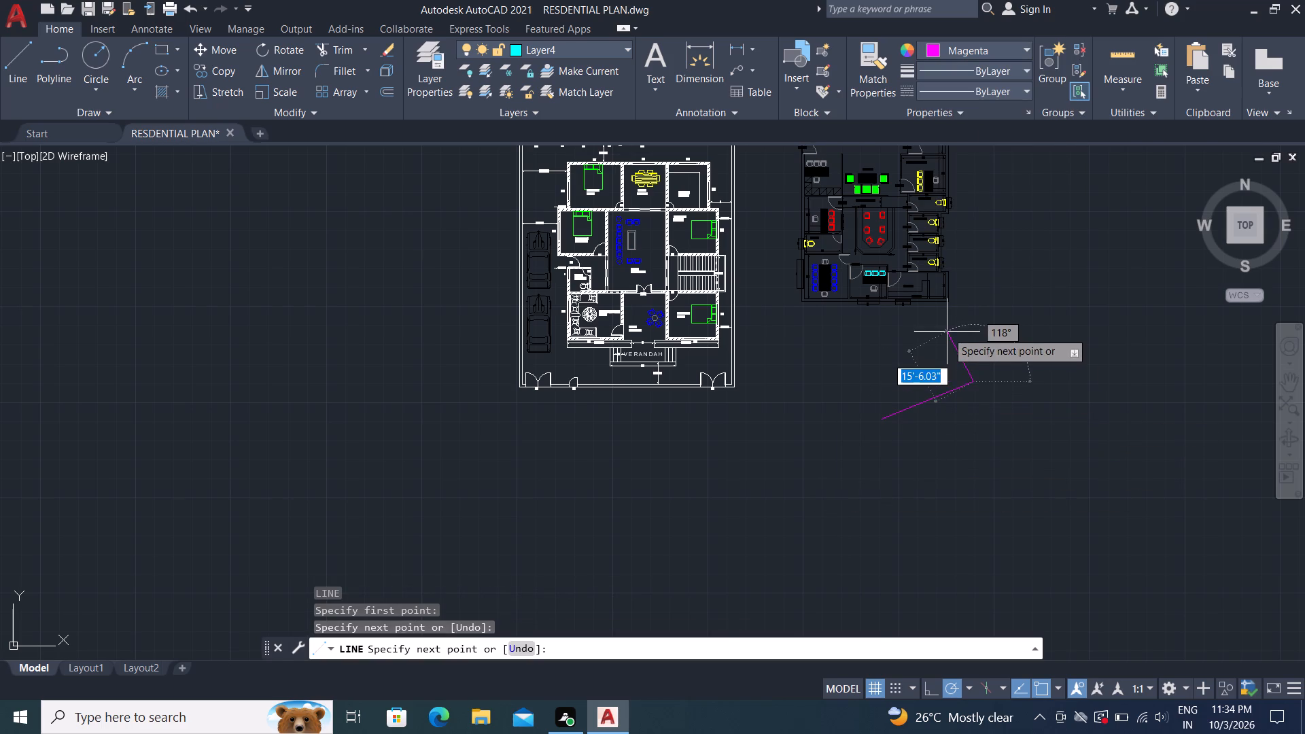
key(Escape)
Match the magenta line's properties onto the single DIRECTOR ROOM chair, the chair below the desk beside the PANTRY and the conference table's lower end chair.
click(869, 67)
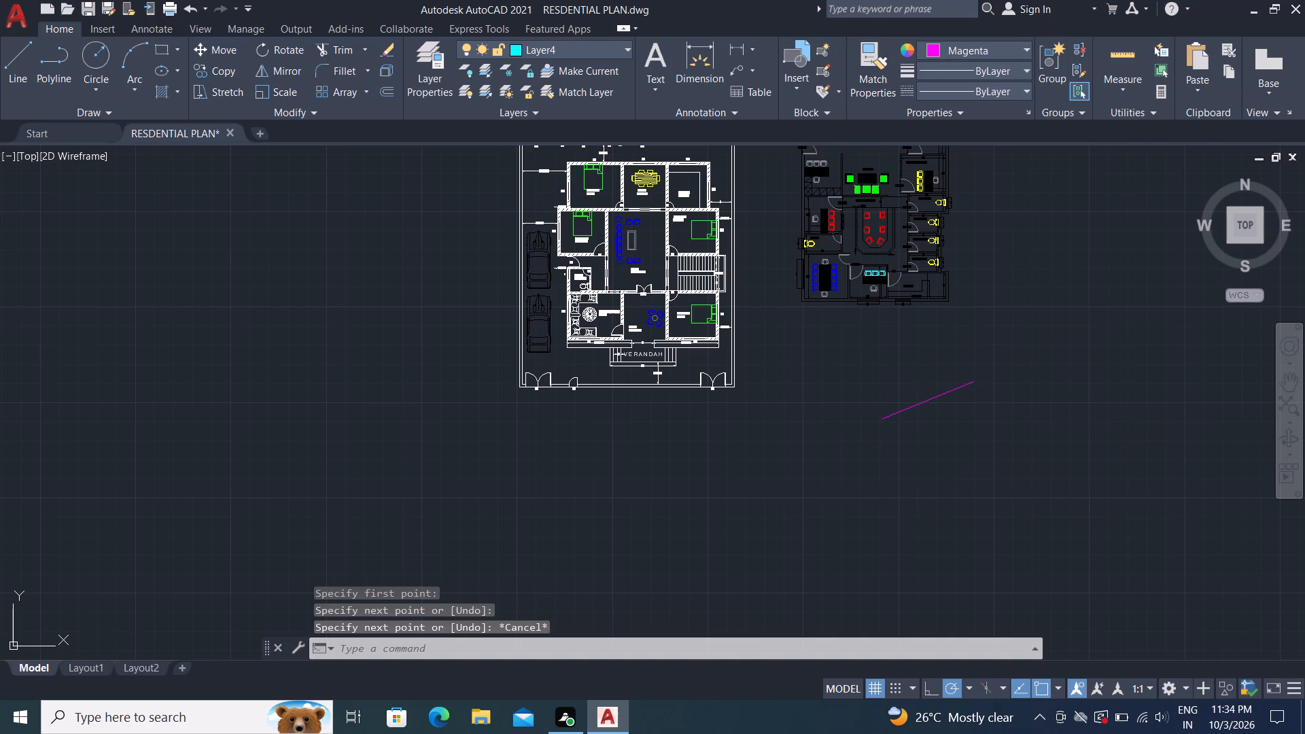
click(919, 404)
scroll(817, 221, up, 3)
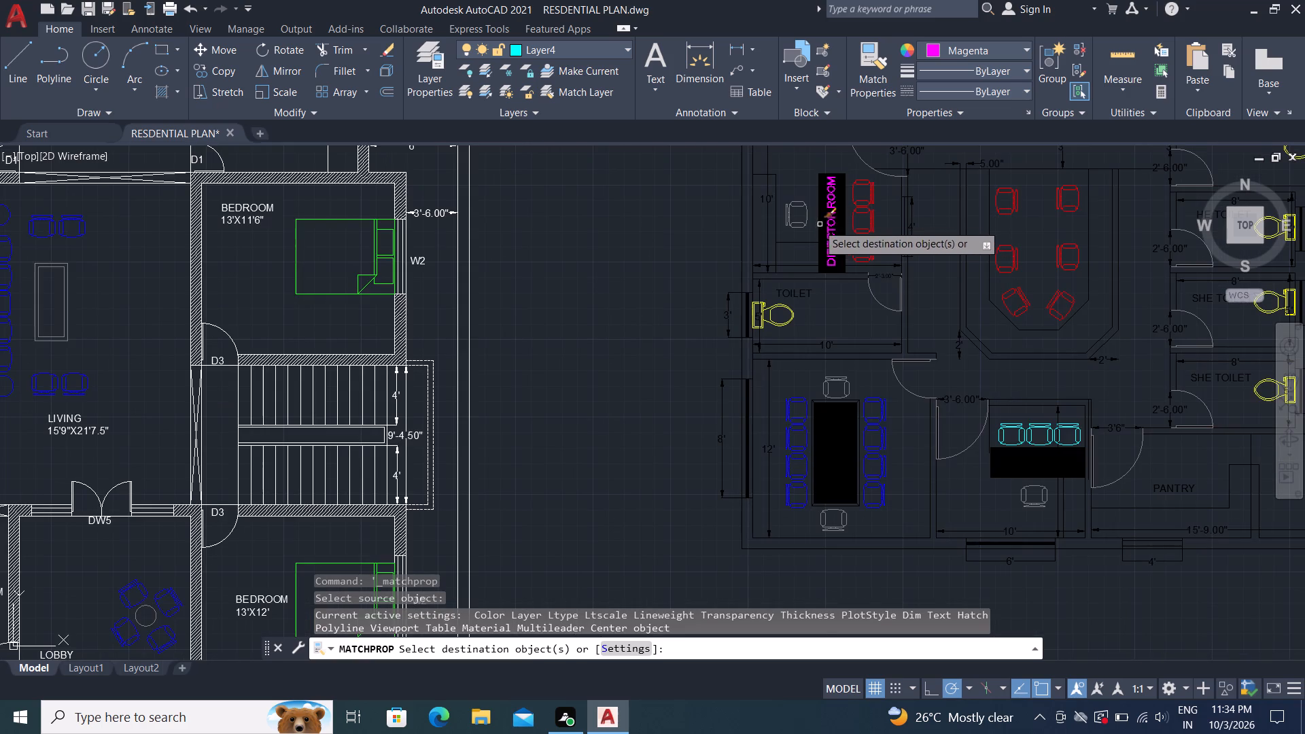
click(807, 222)
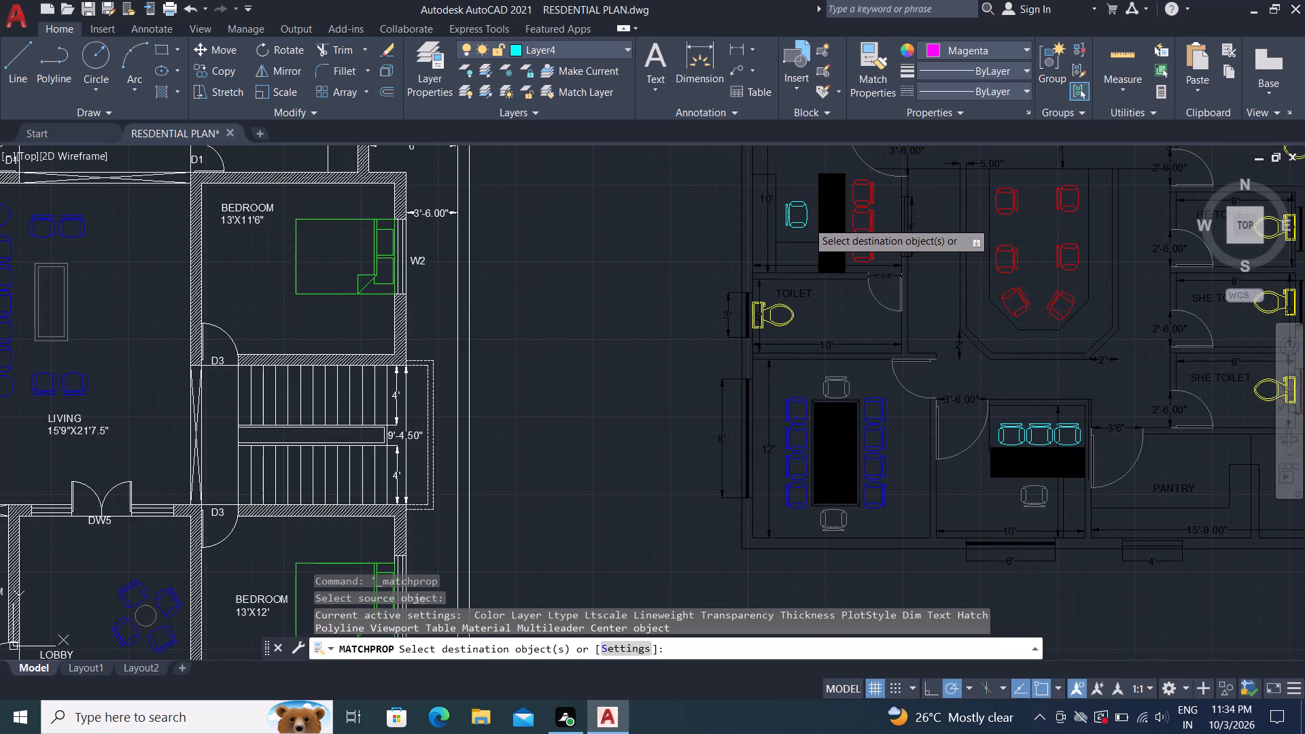
scroll(806, 241, down, 1)
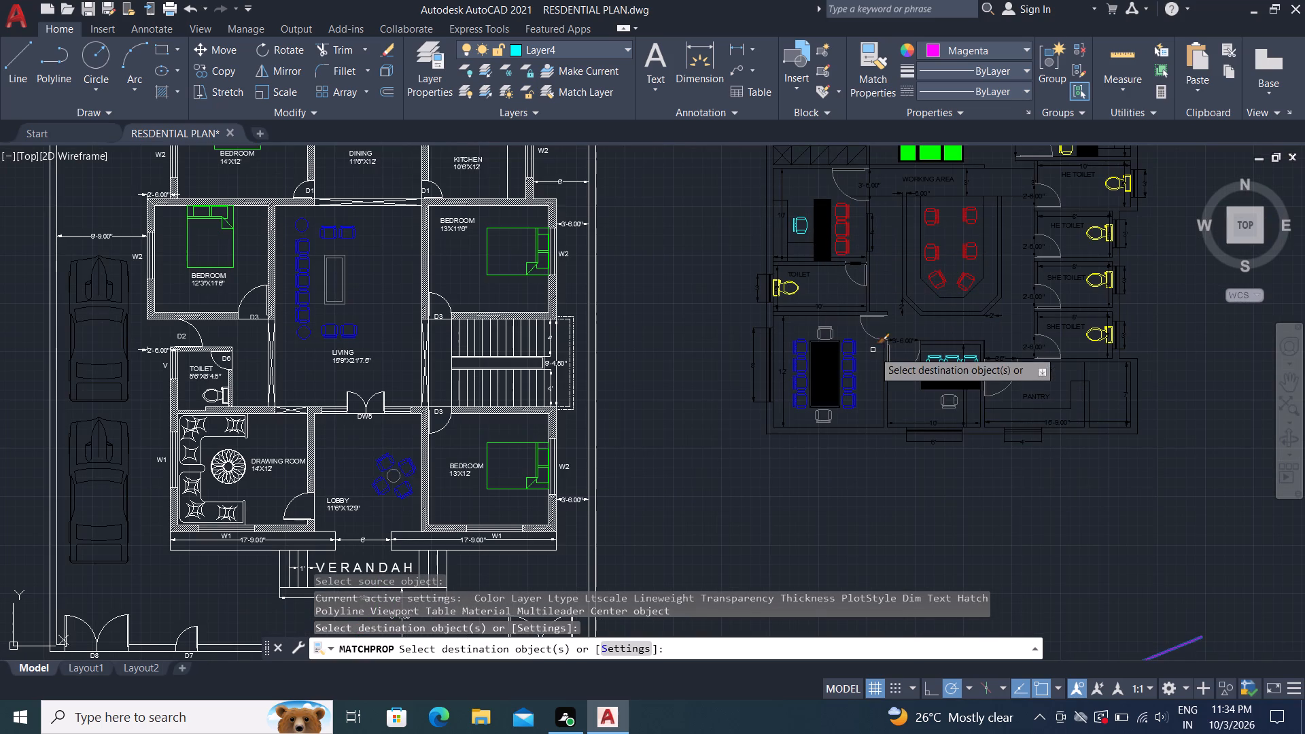
scroll(901, 406, down, 1)
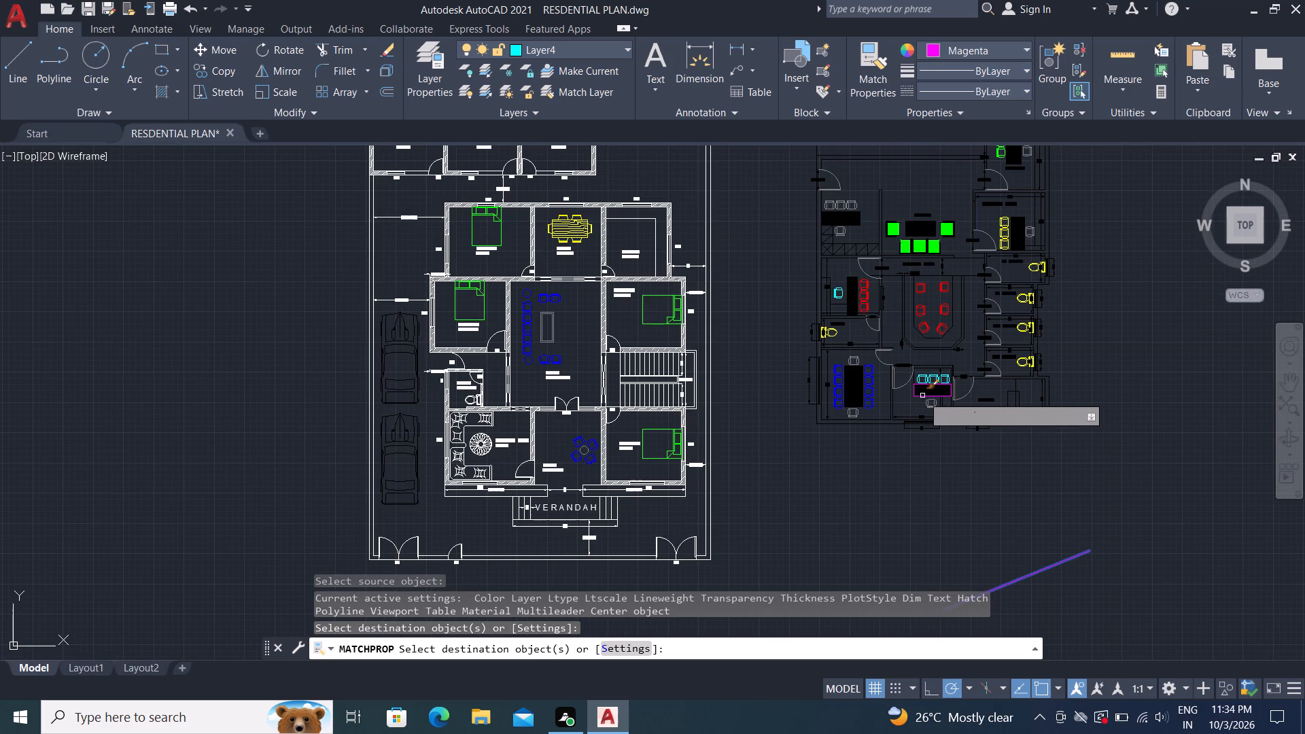
click(928, 403)
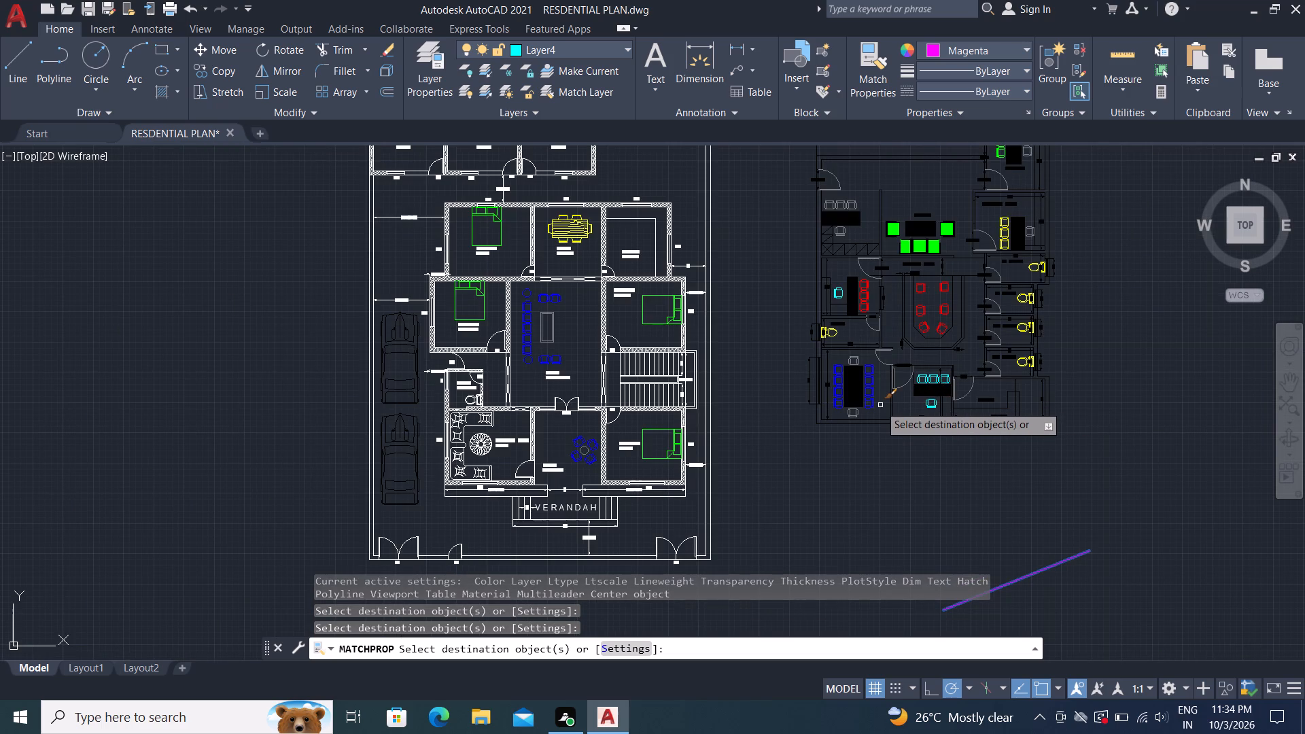
click(854, 412)
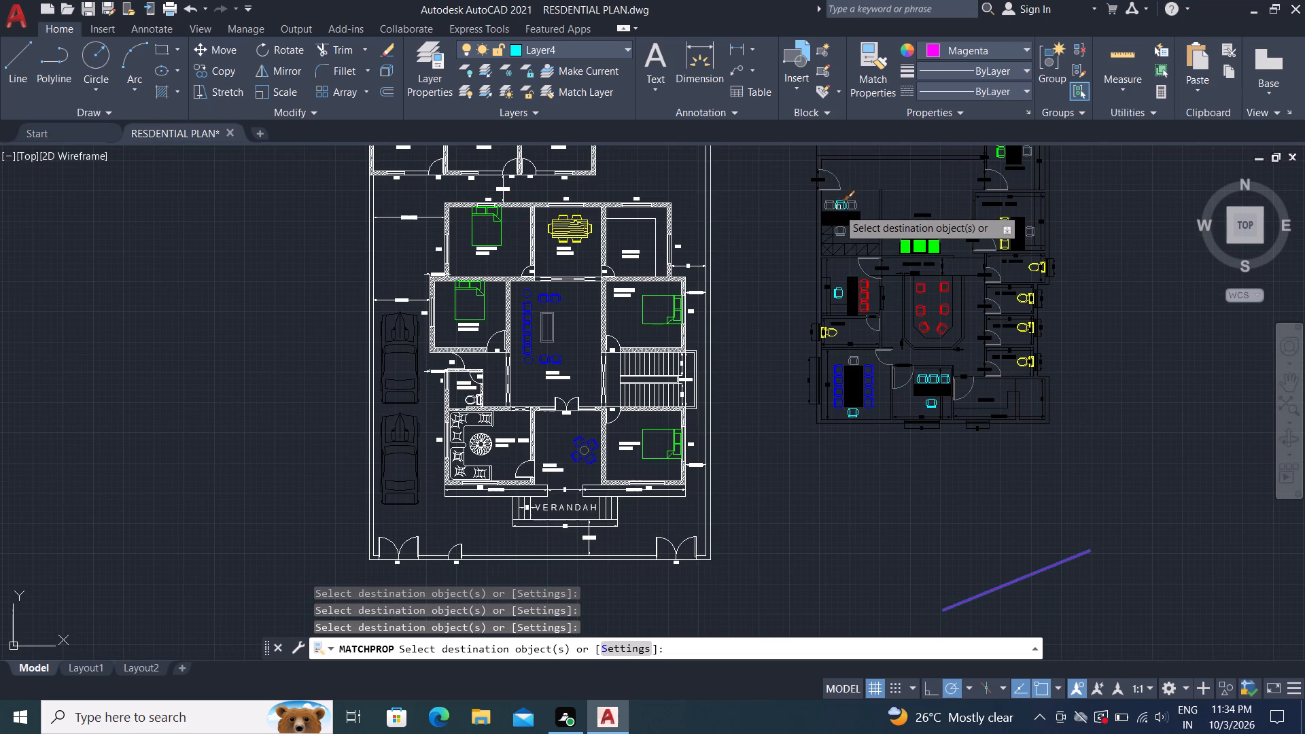
Match the magenta line's properties onto the desk outline and its four chairs in the room above the DIRECTOR ROOM.
click(840, 227)
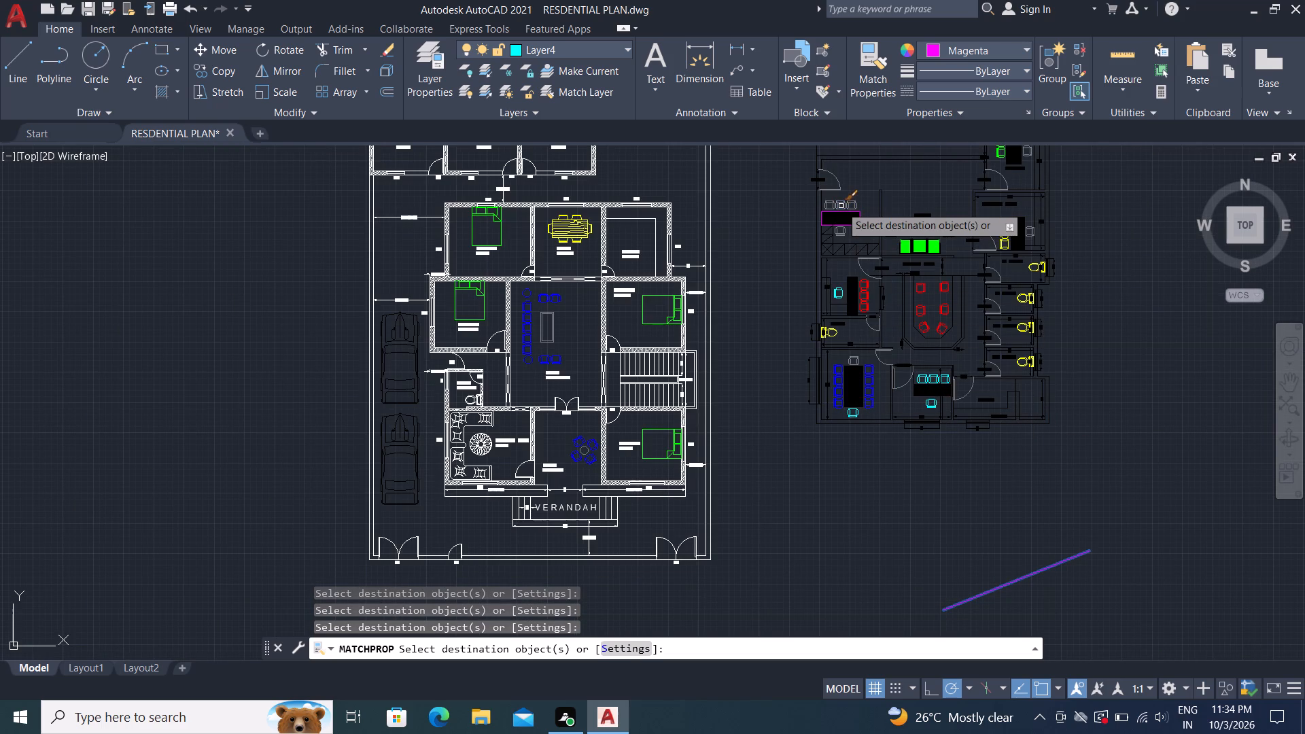
click(841, 206)
scroll(841, 206, up, 4)
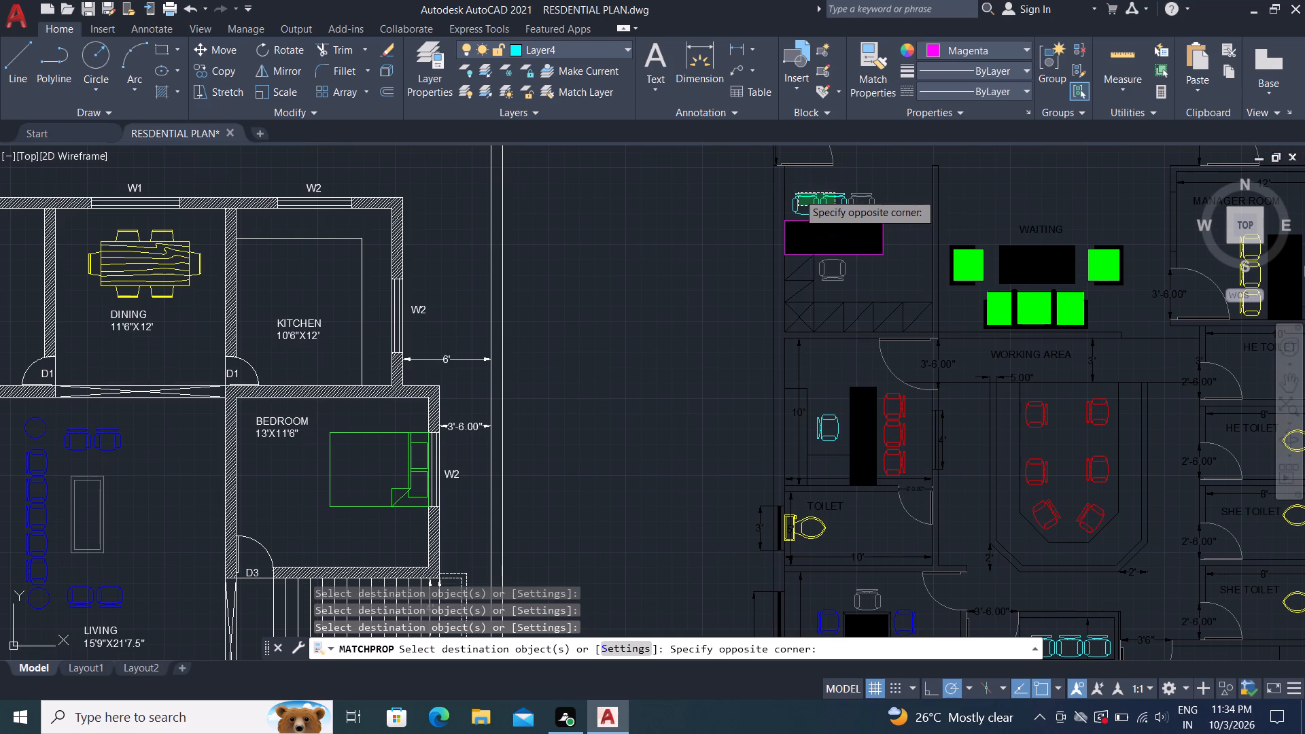
click(798, 193)
click(860, 196)
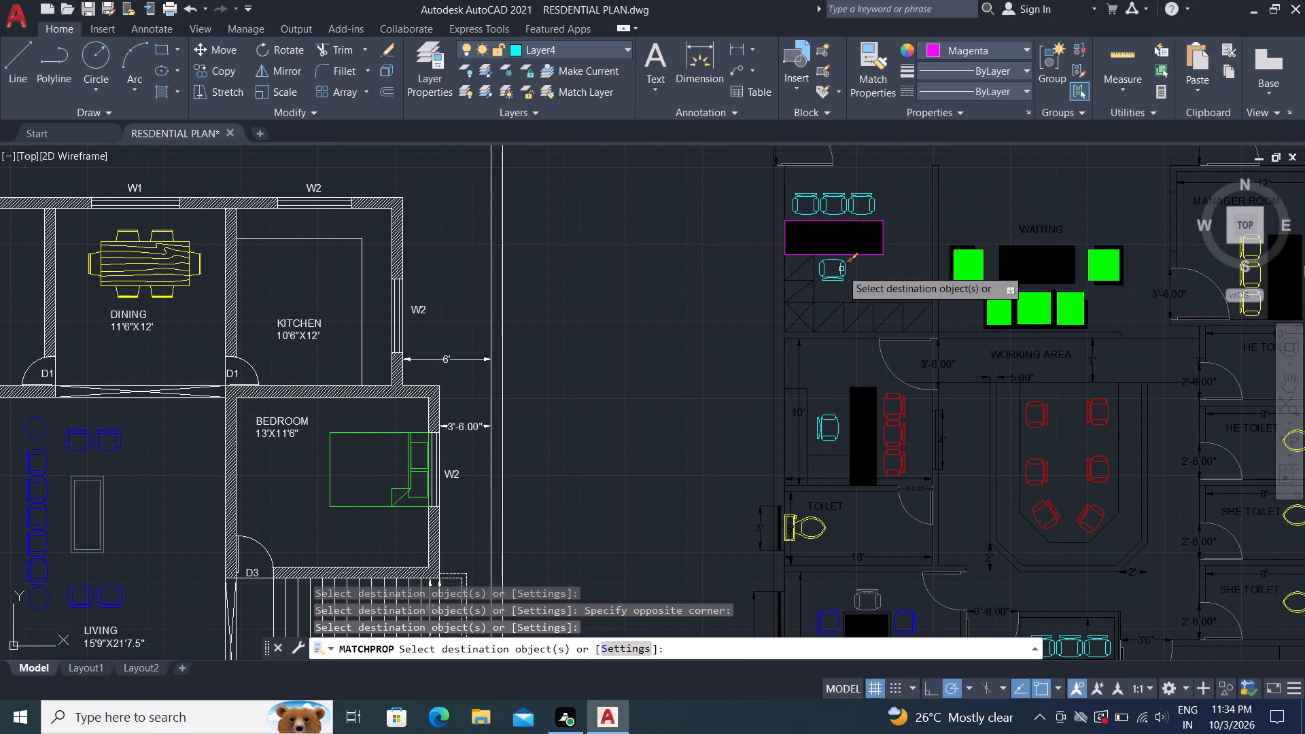
click(841, 270)
scroll(694, 251, down, 1)
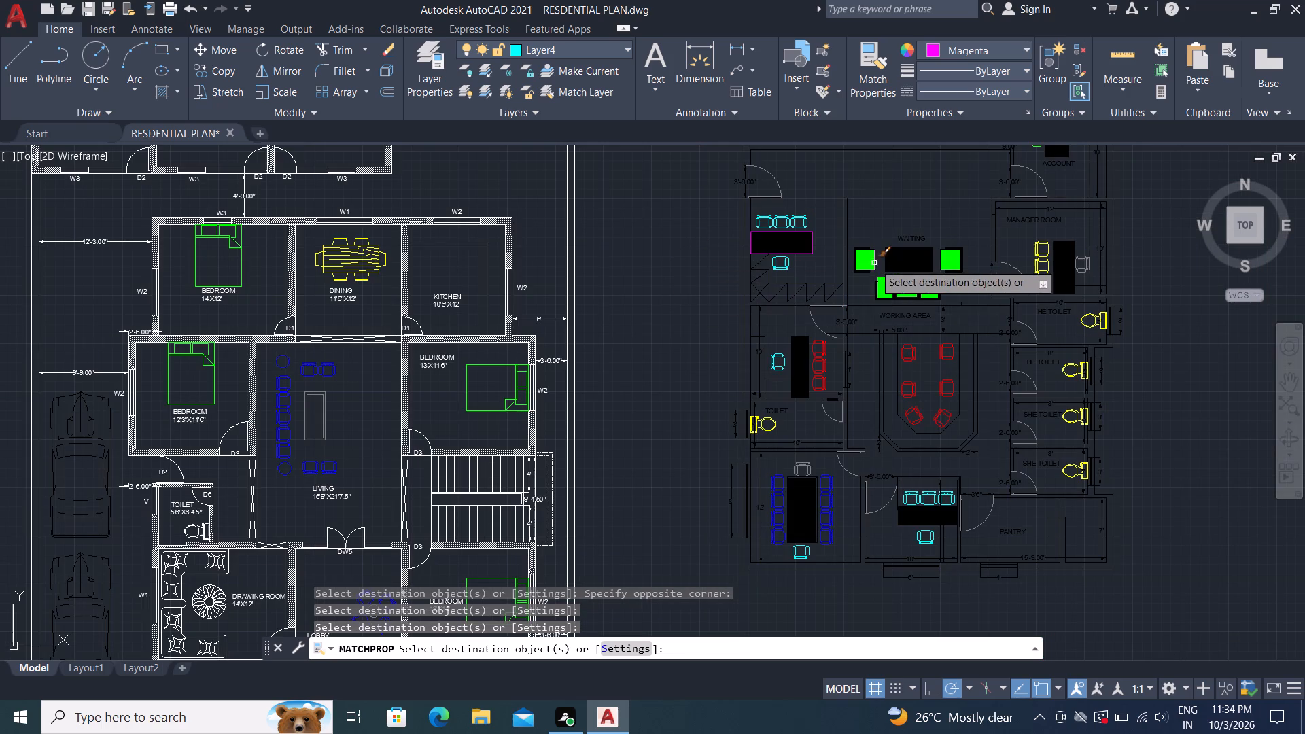
Match the magenta line's properties onto the single gray chairs behind the ACCOUNT and MANAGER ROOM desks.
scroll(950, 183, down, 1)
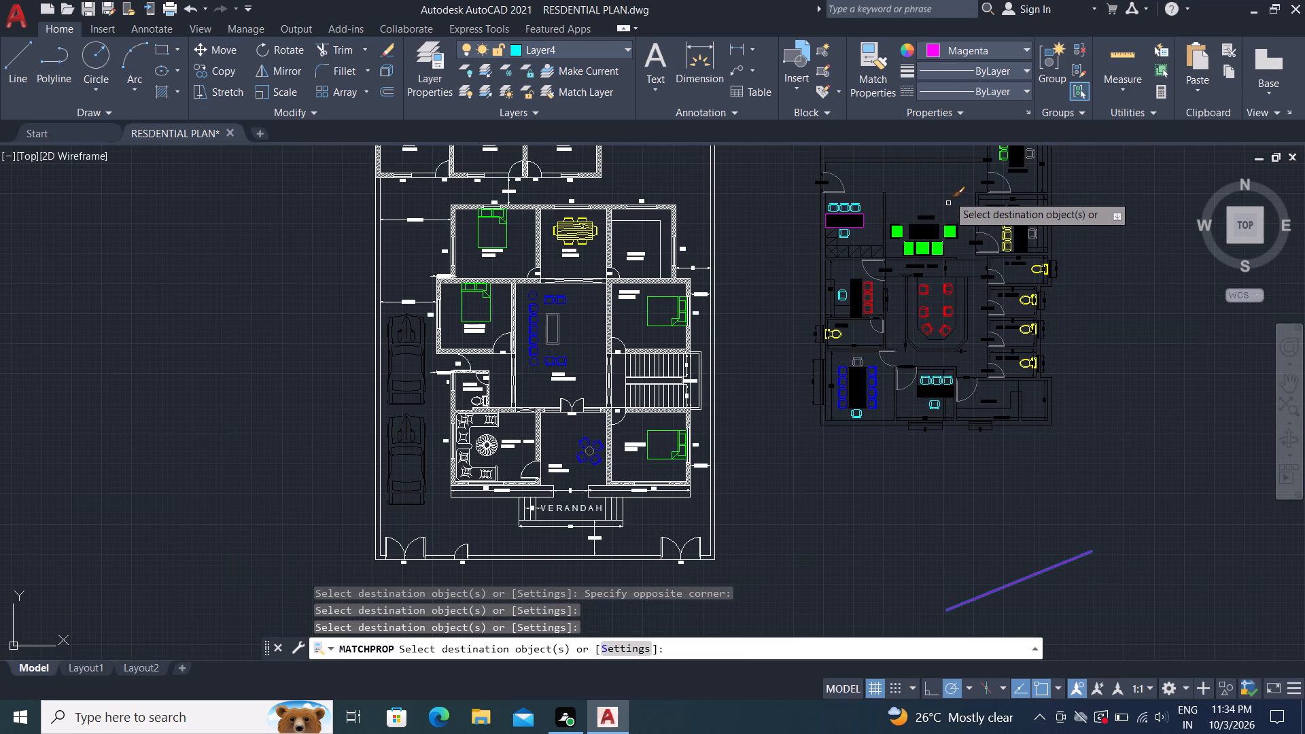
scroll(1030, 156, up, 2)
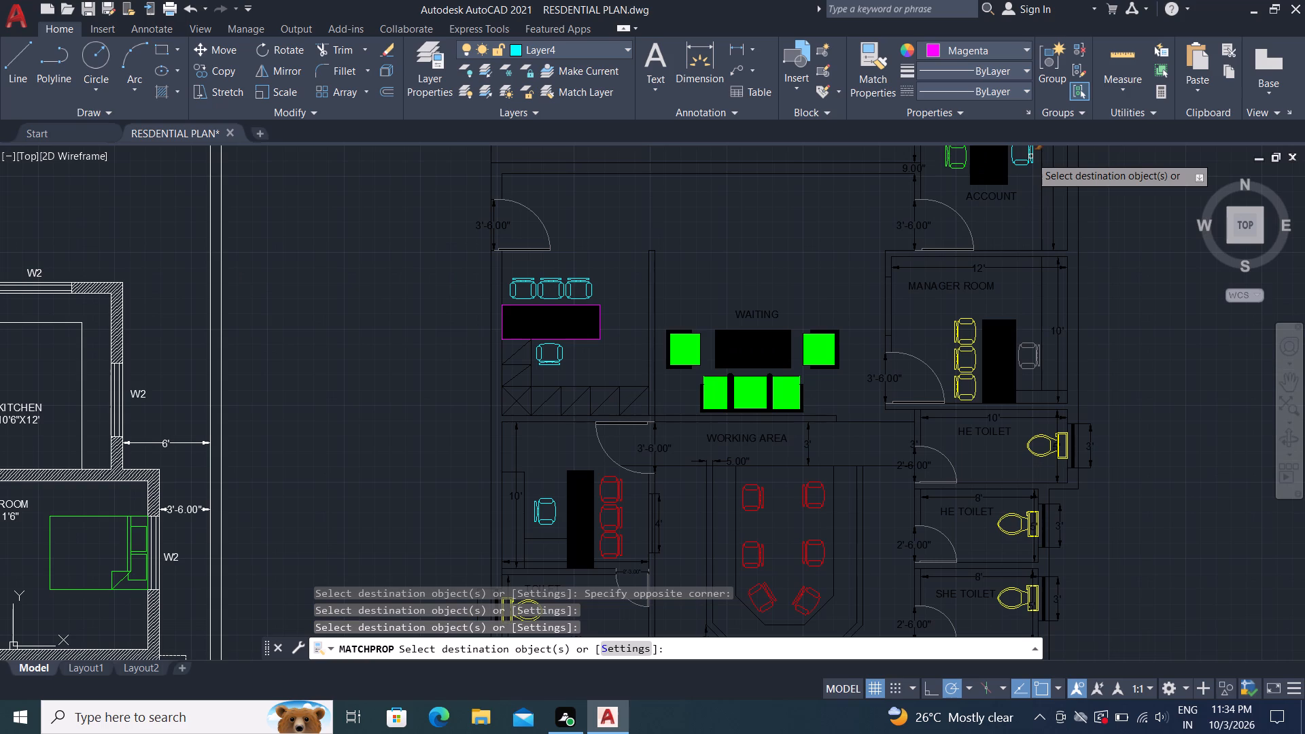
click(1030, 156)
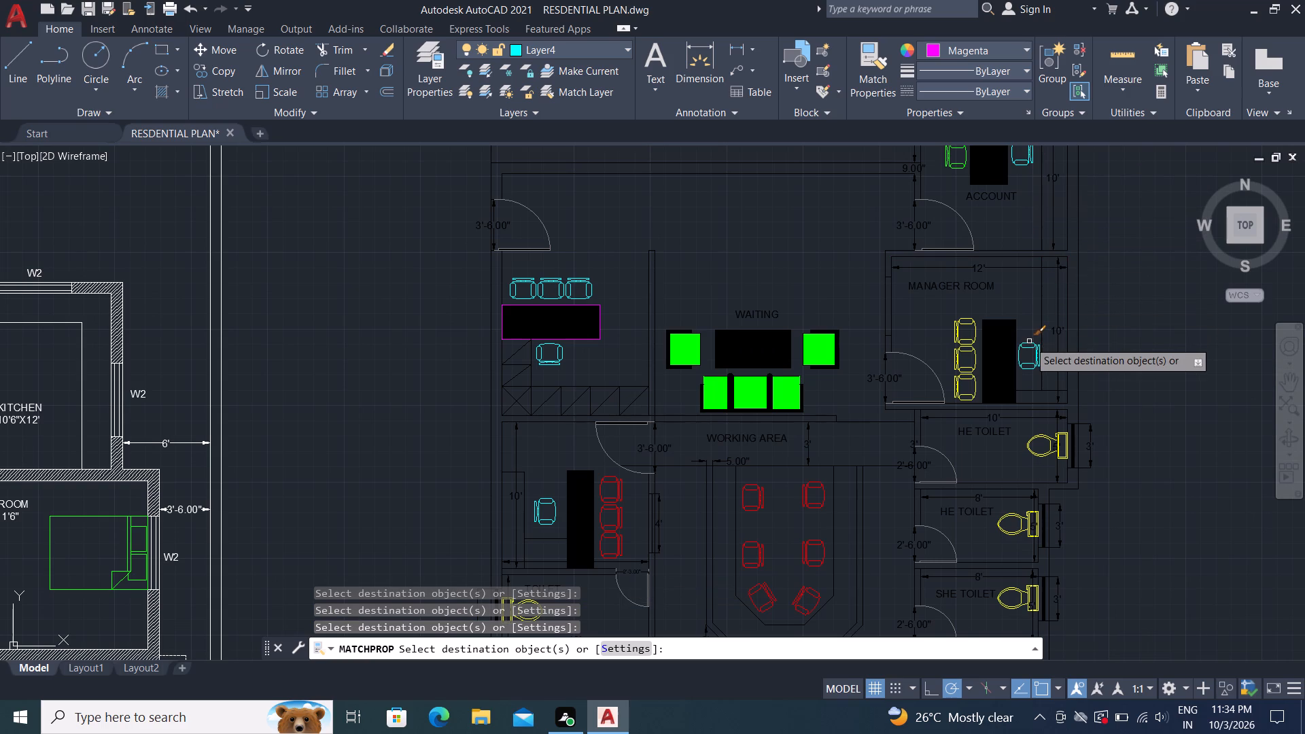
click(1029, 341)
scroll(1024, 236, down, 1)
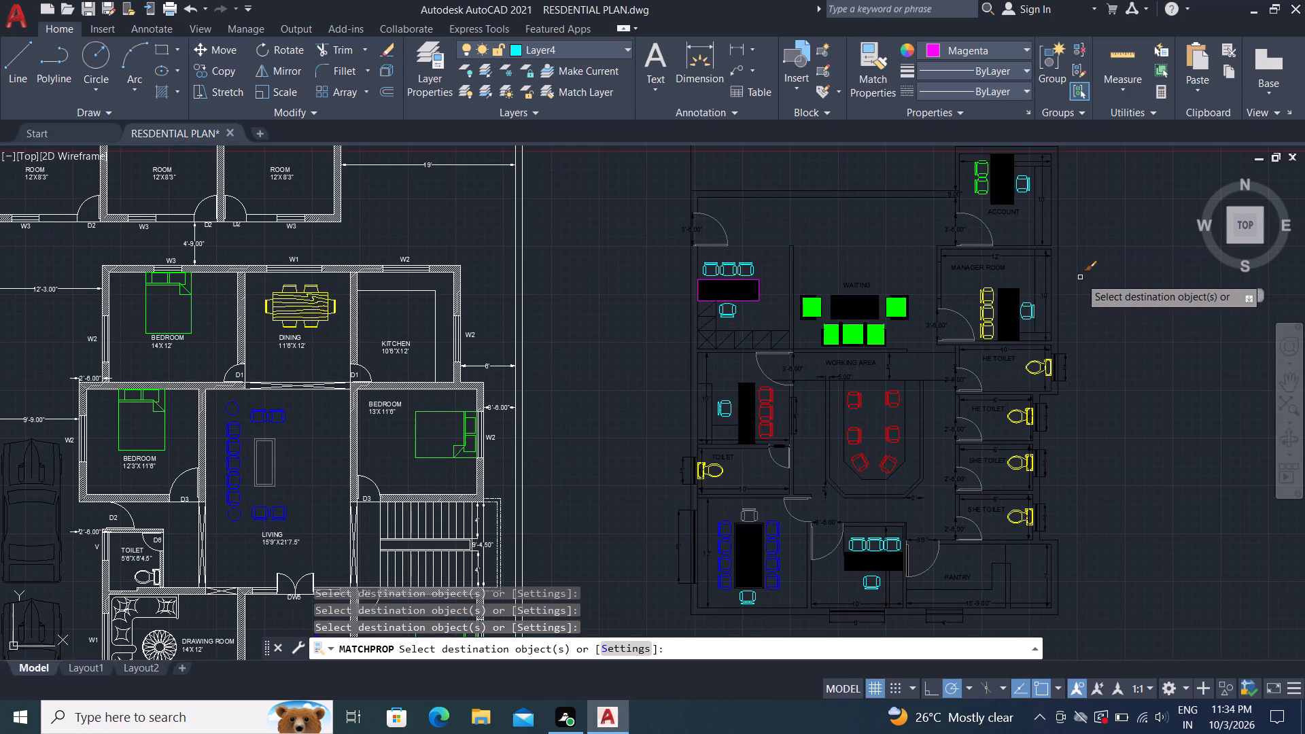
key(Escape)
Match the magenta line's properties onto the PANTRY room label in the office plan.
scroll(1044, 410, down, 1)
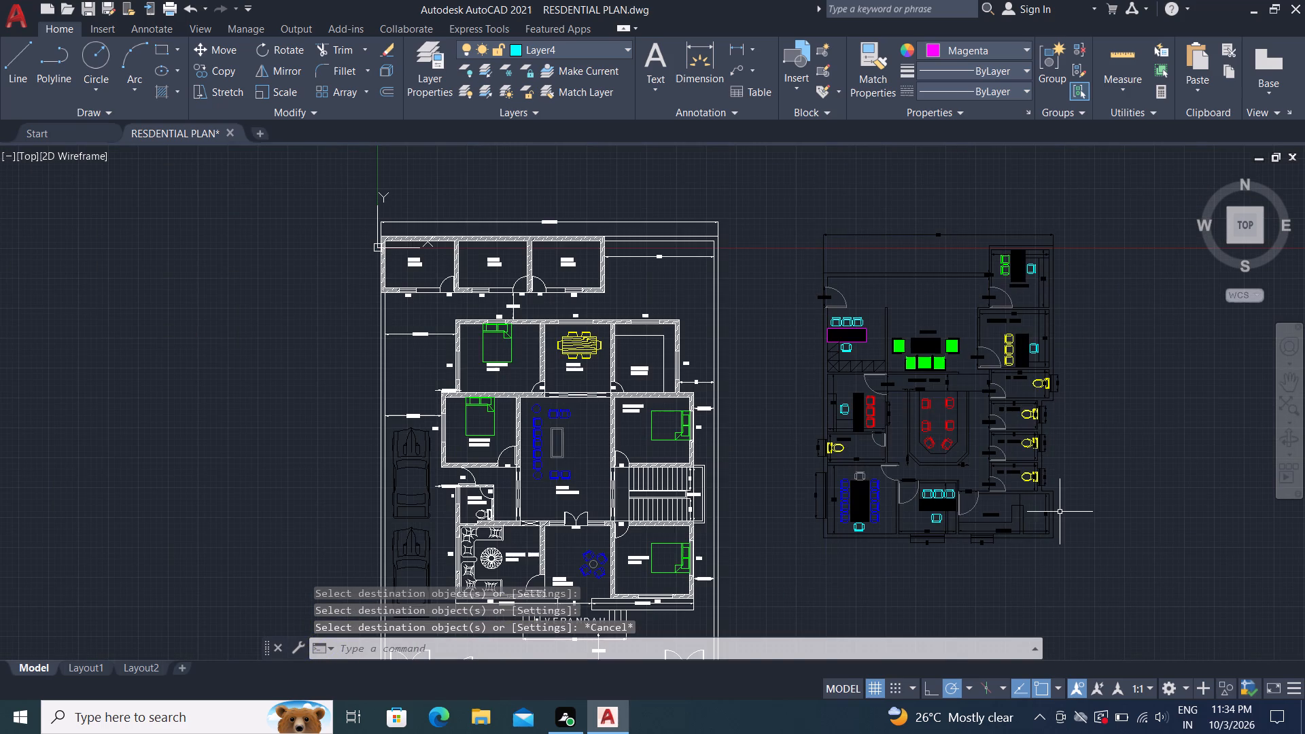
scroll(1037, 509, down, 1)
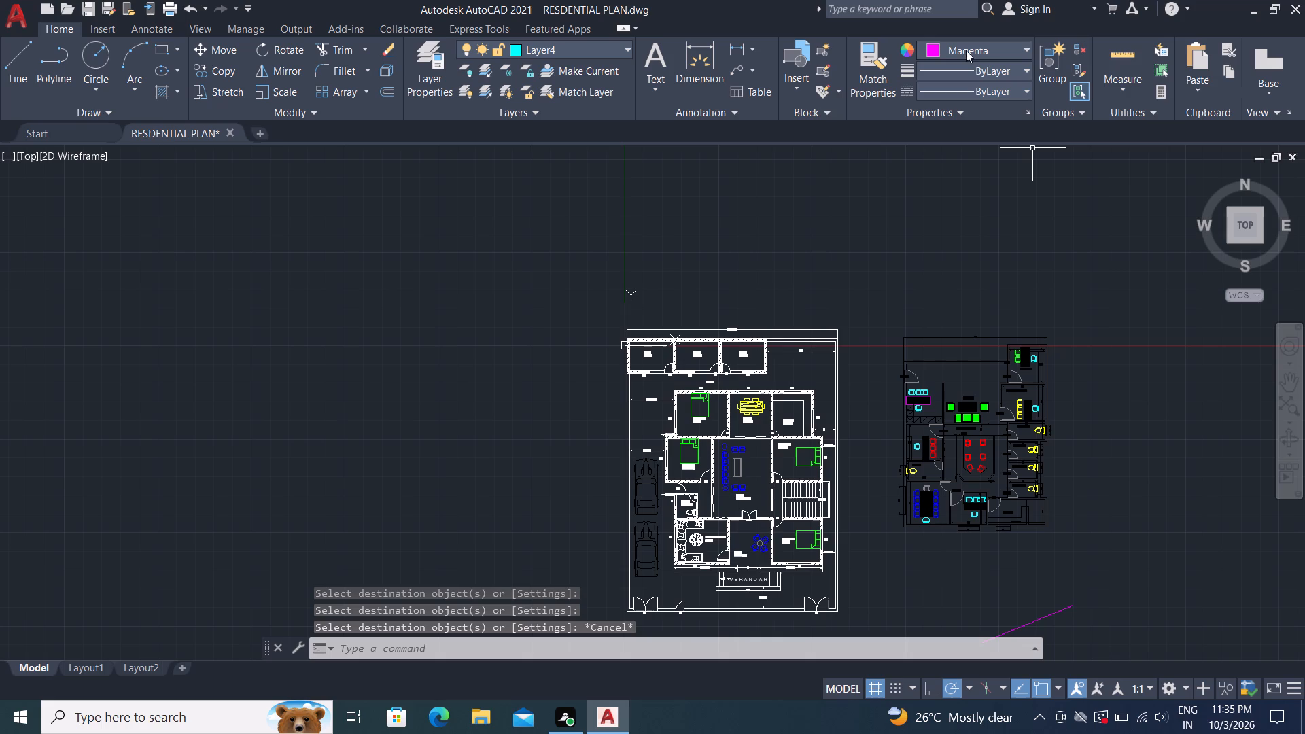
click(872, 64)
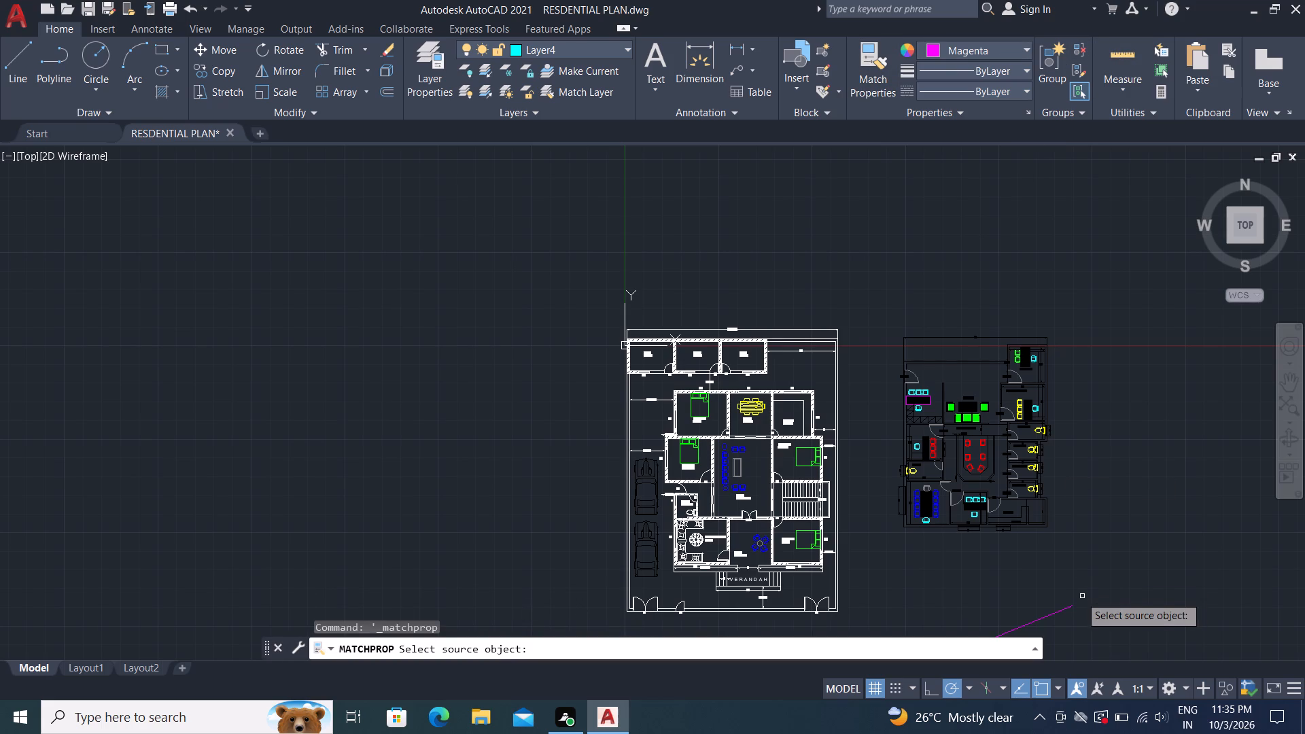
click(1063, 612)
scroll(1039, 569, up, 3)
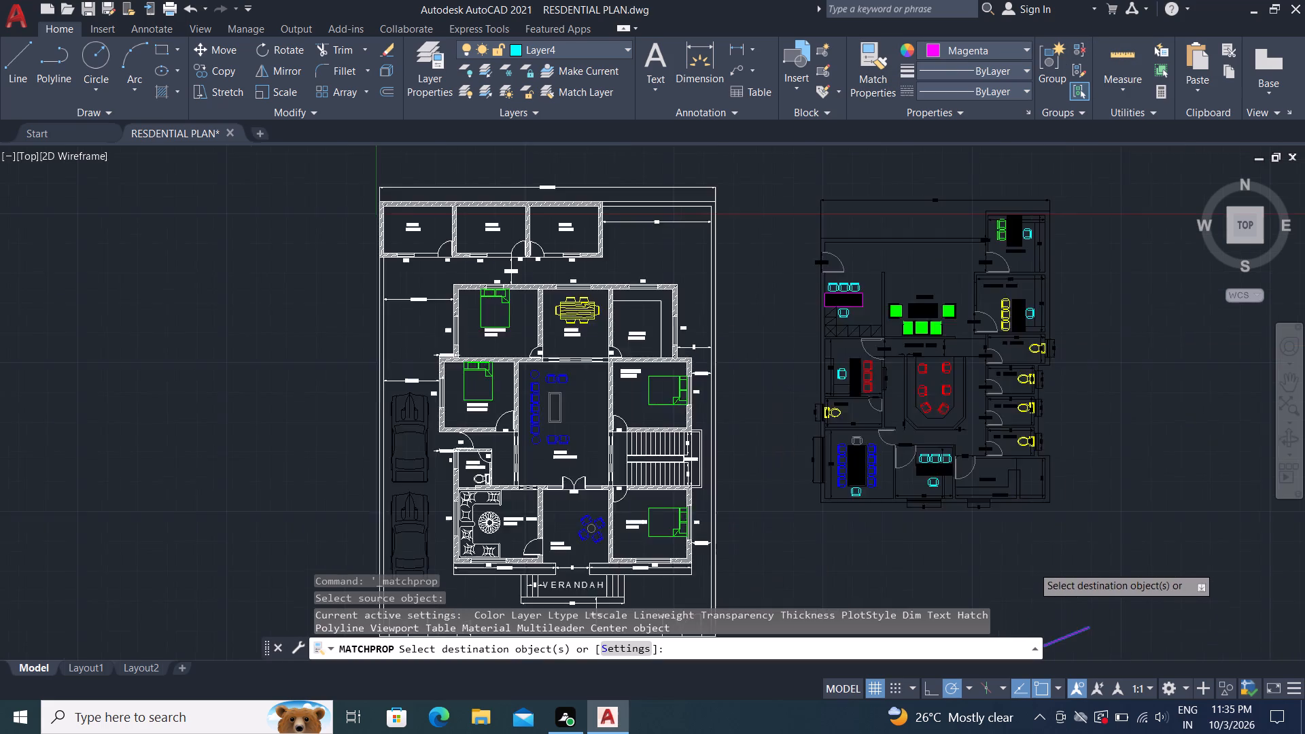
scroll(1032, 566, up, 1)
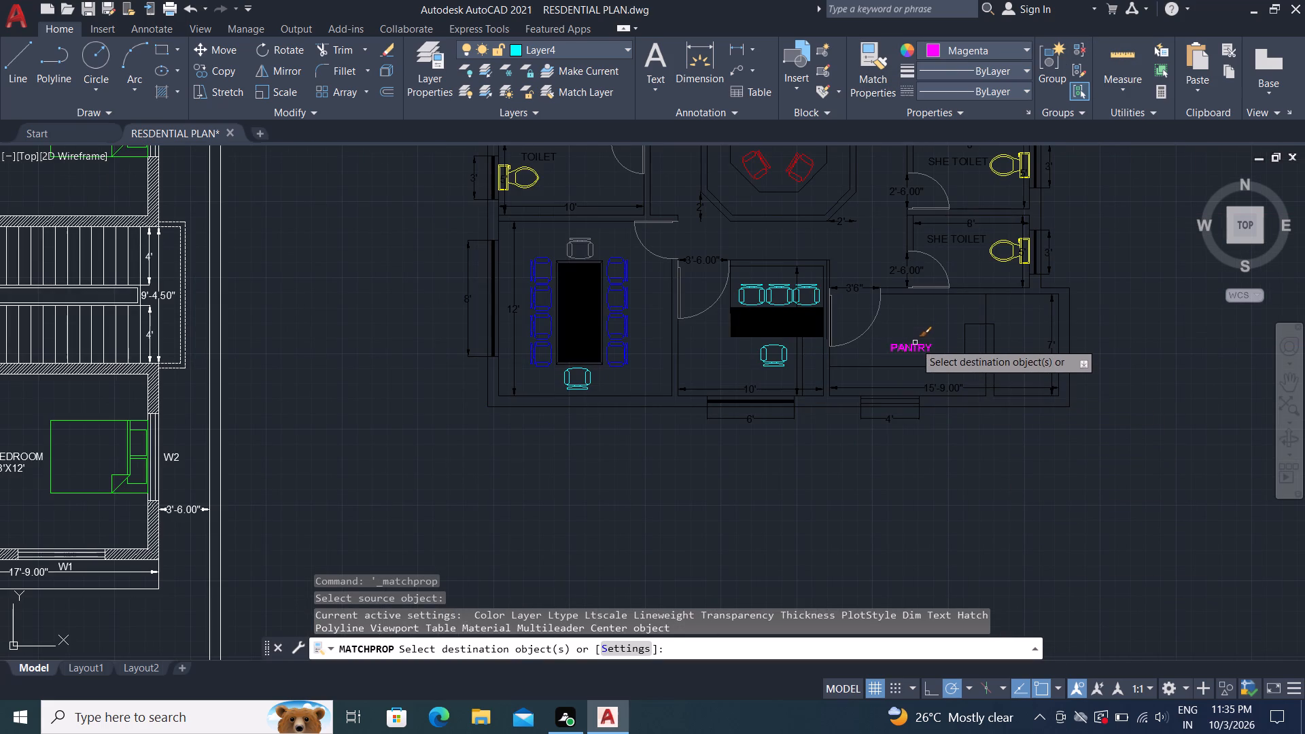
click(915, 343)
Match the magenta line's properties onto the black solid fill of the office desks and conference table, including the RECEPTION desk.
click(775, 321)
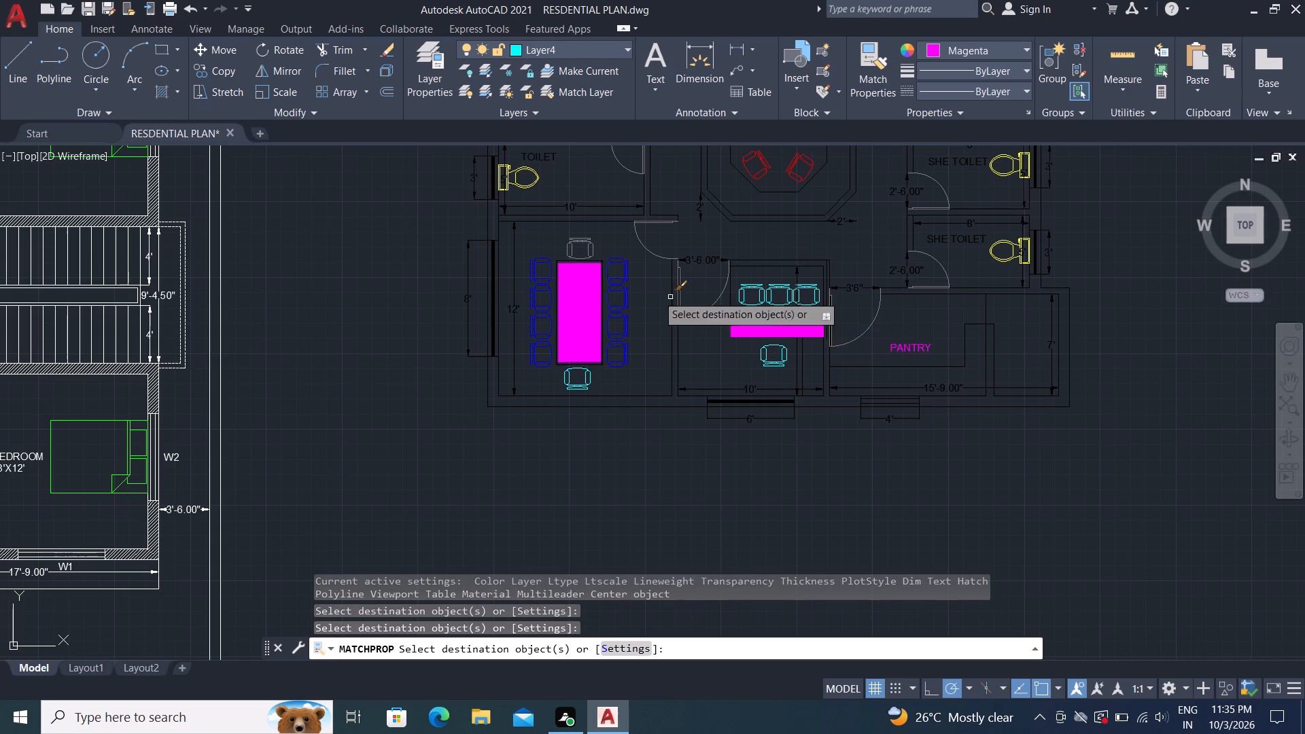
click(582, 292)
scroll(629, 264, down, 1)
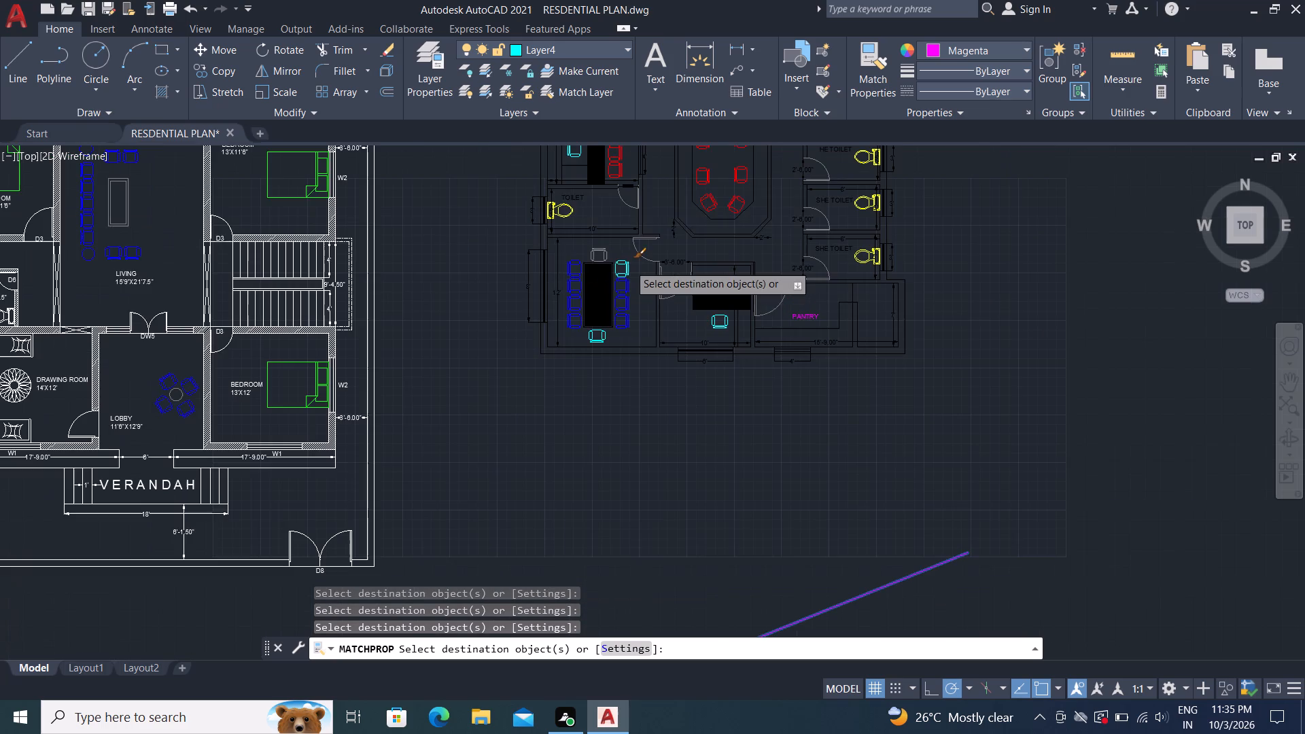
click(599, 288)
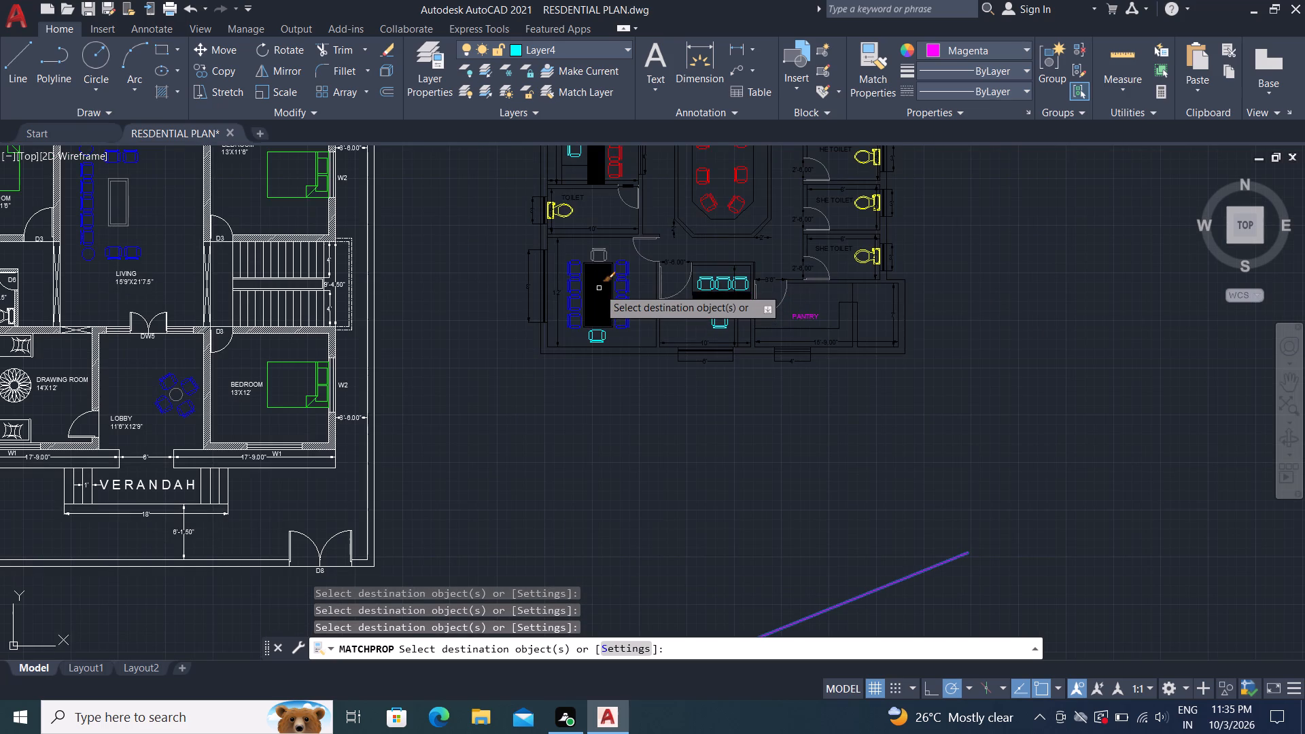
scroll(587, 366, down, 2)
scroll(608, 279, up, 5)
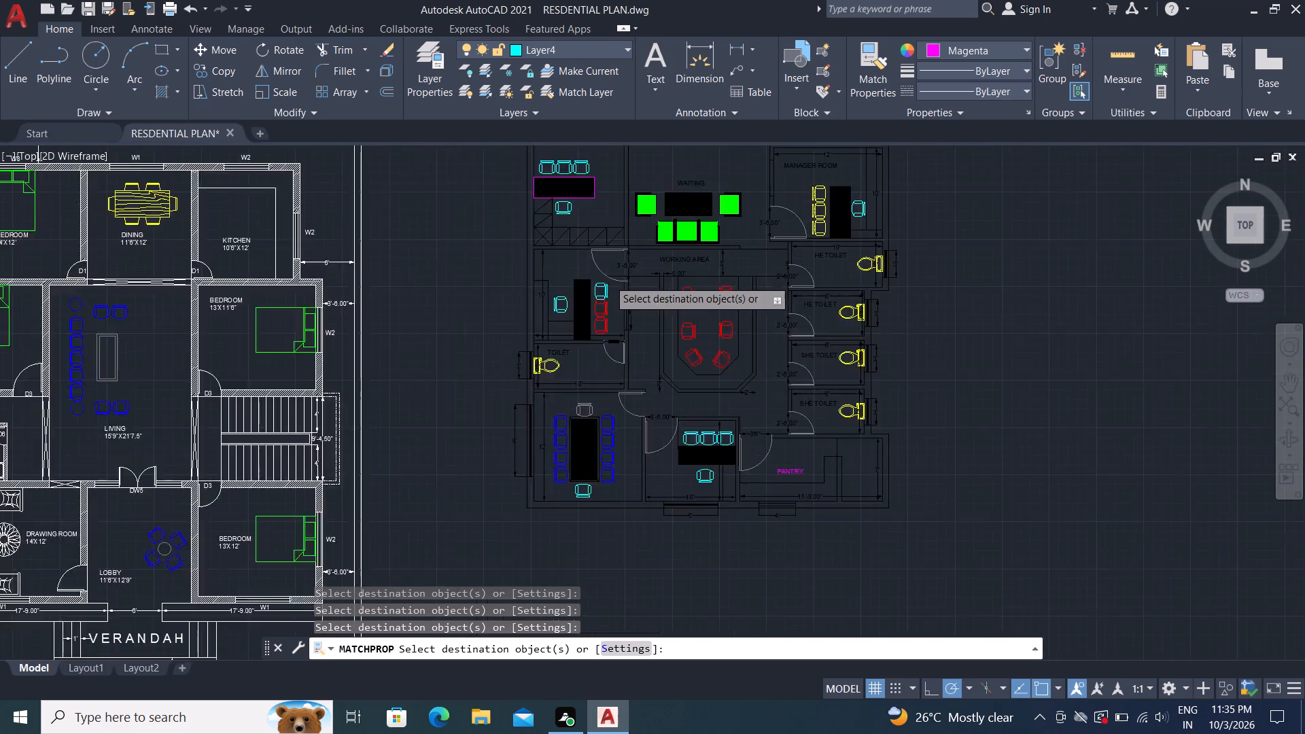
click(533, 330)
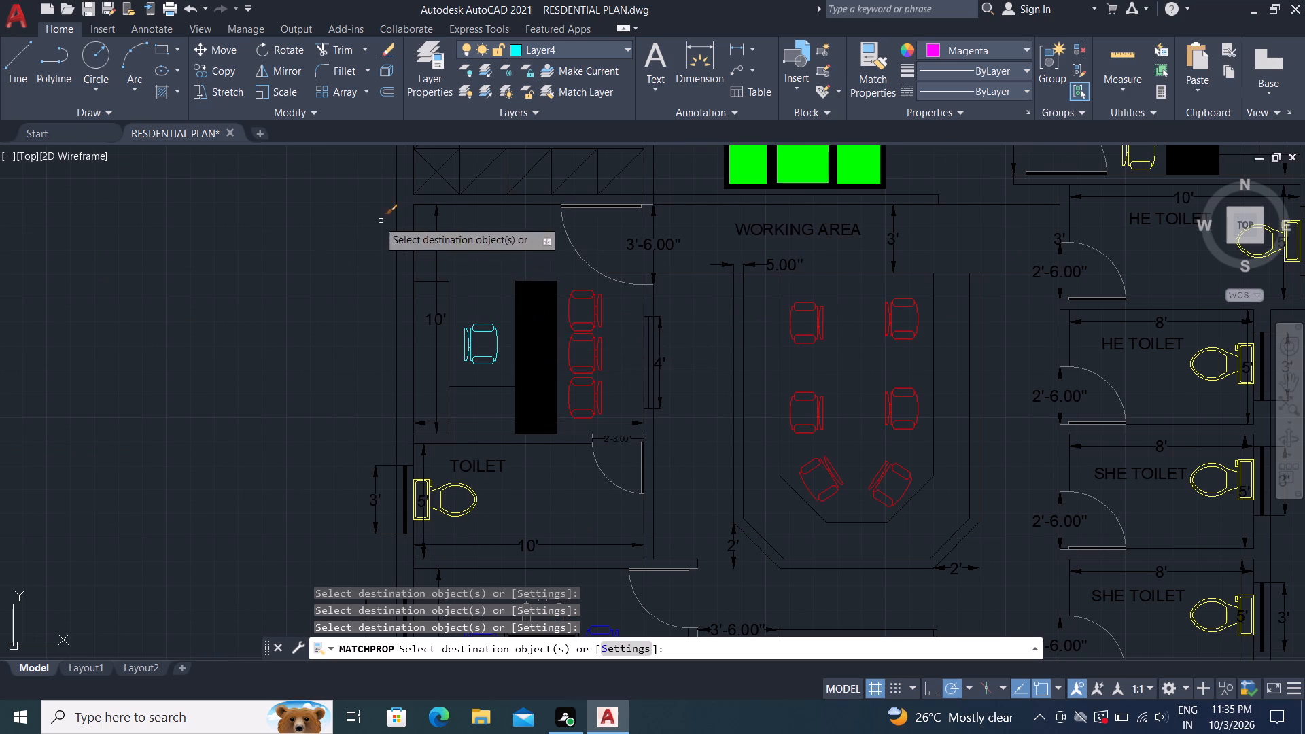
scroll(390, 263, down, 2)
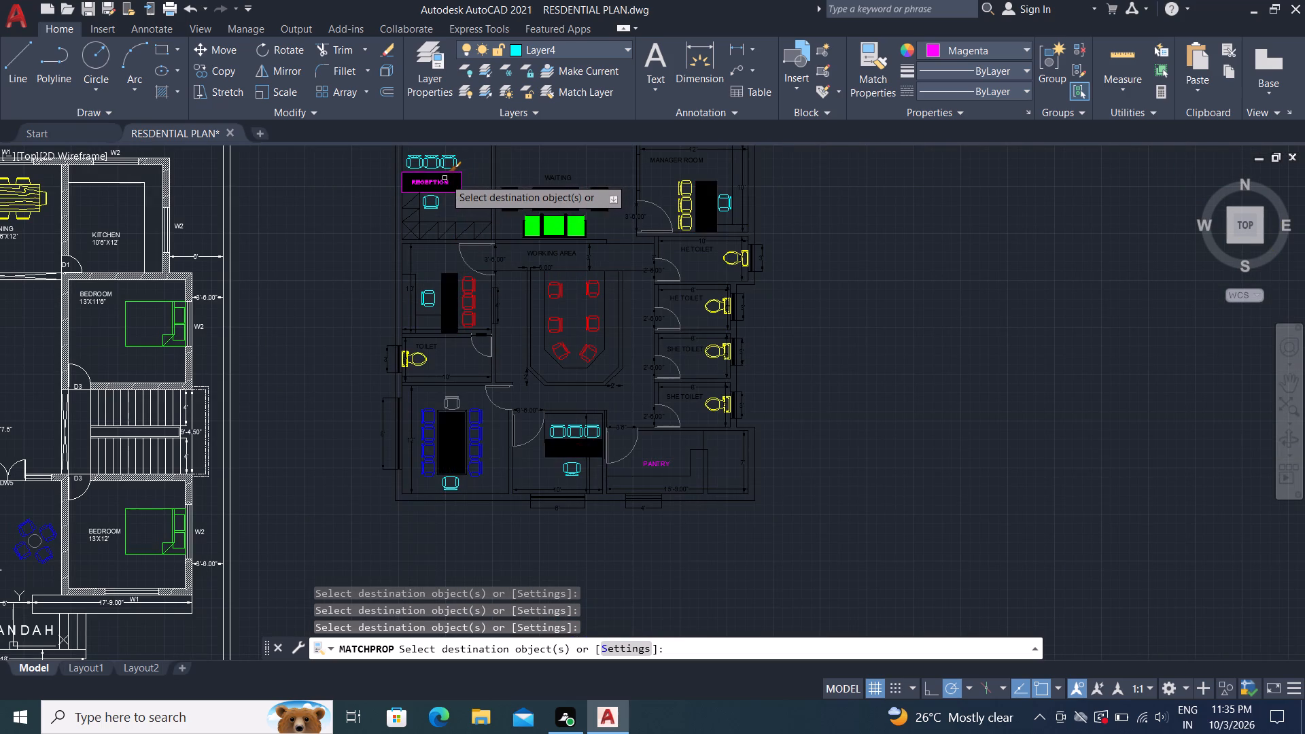
scroll(445, 178, up, 4)
click(430, 210)
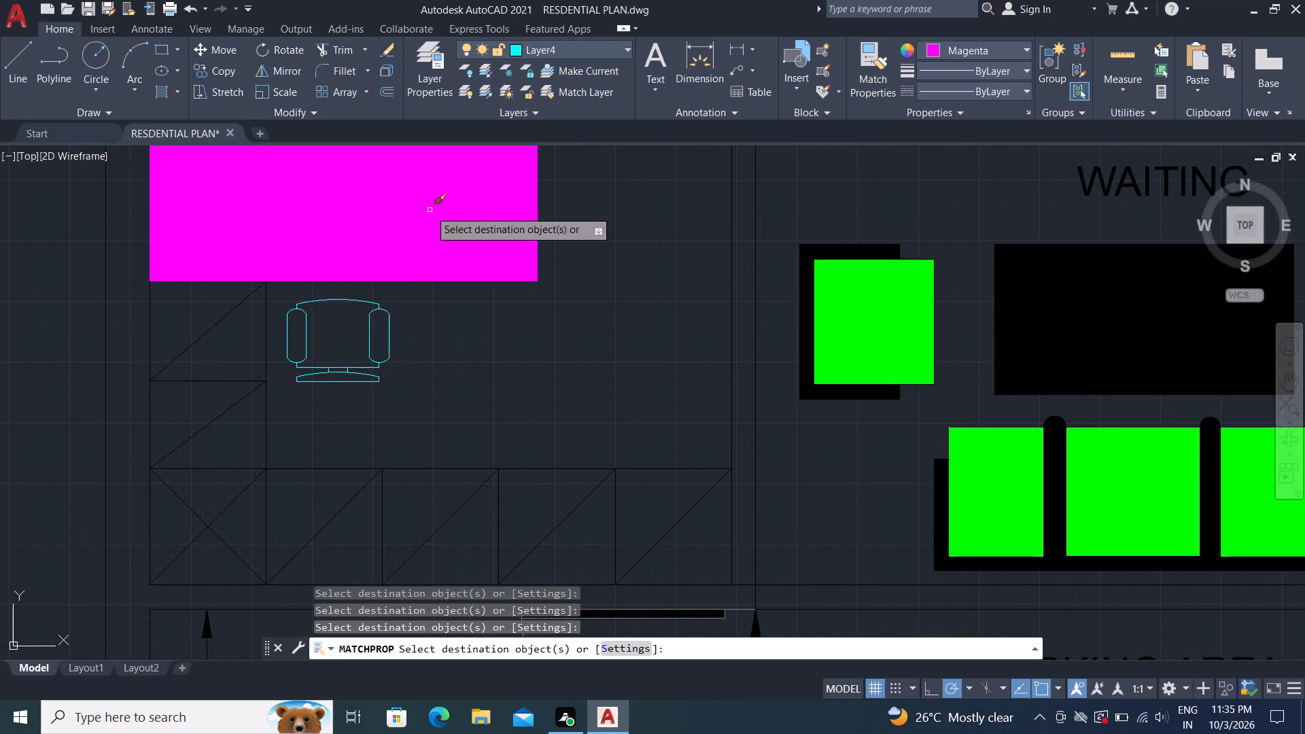
scroll(433, 224, down, 1)
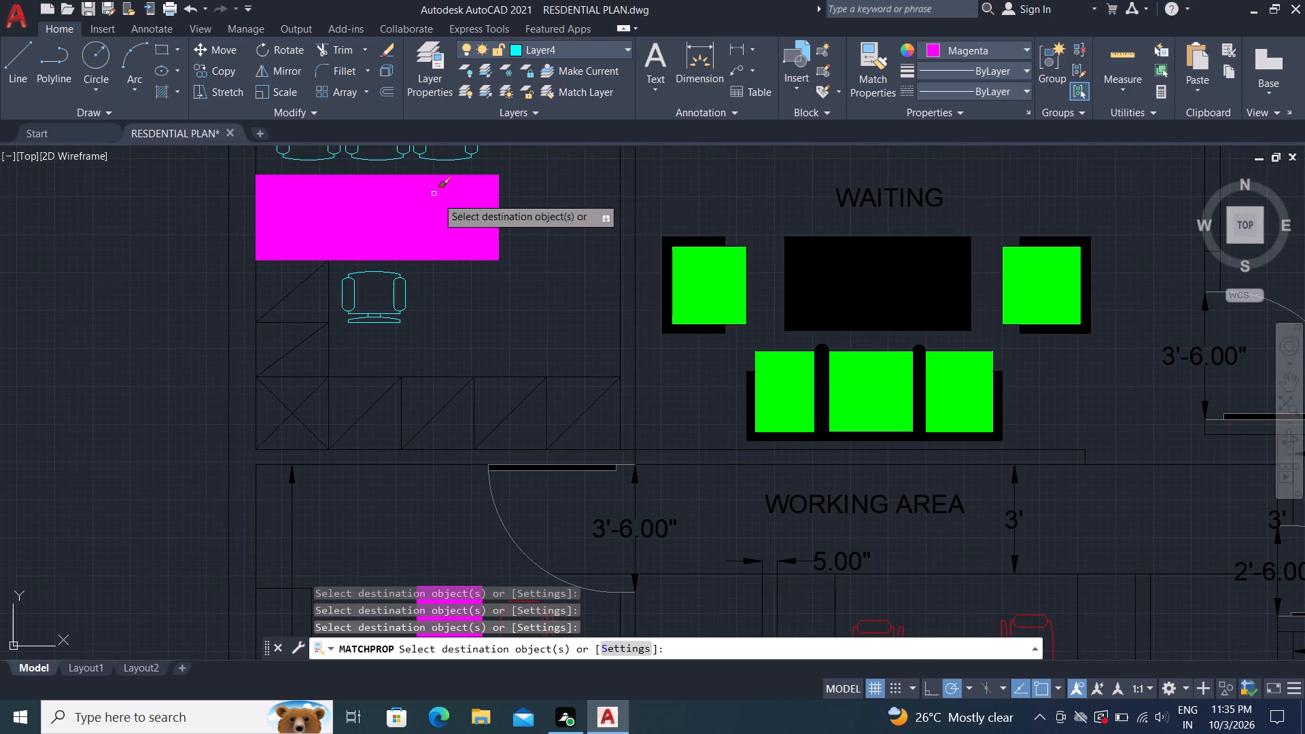
scroll(500, 217, down, 1)
key(Escape)
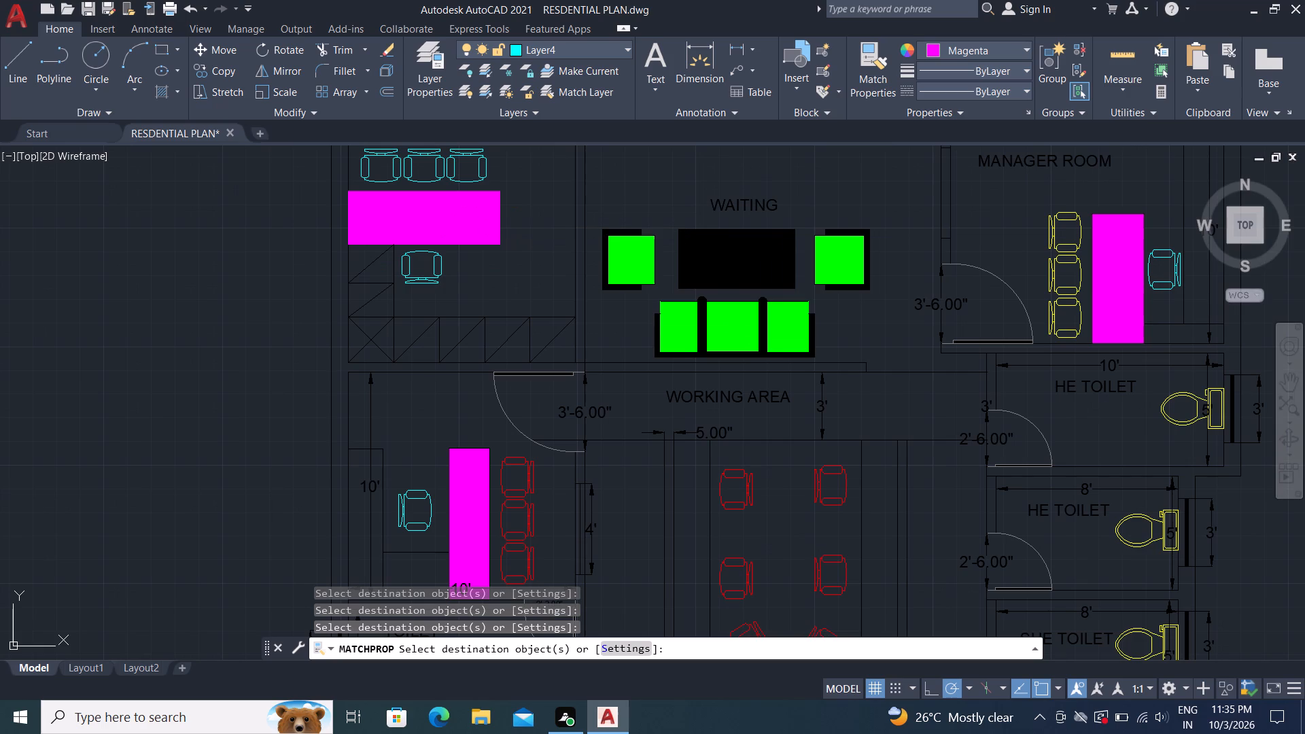
Match the MANAGER ROOM desk fill's magenta properties onto the two HE TOILET and two SHE TOILET labels.
scroll(555, 232, down, 2)
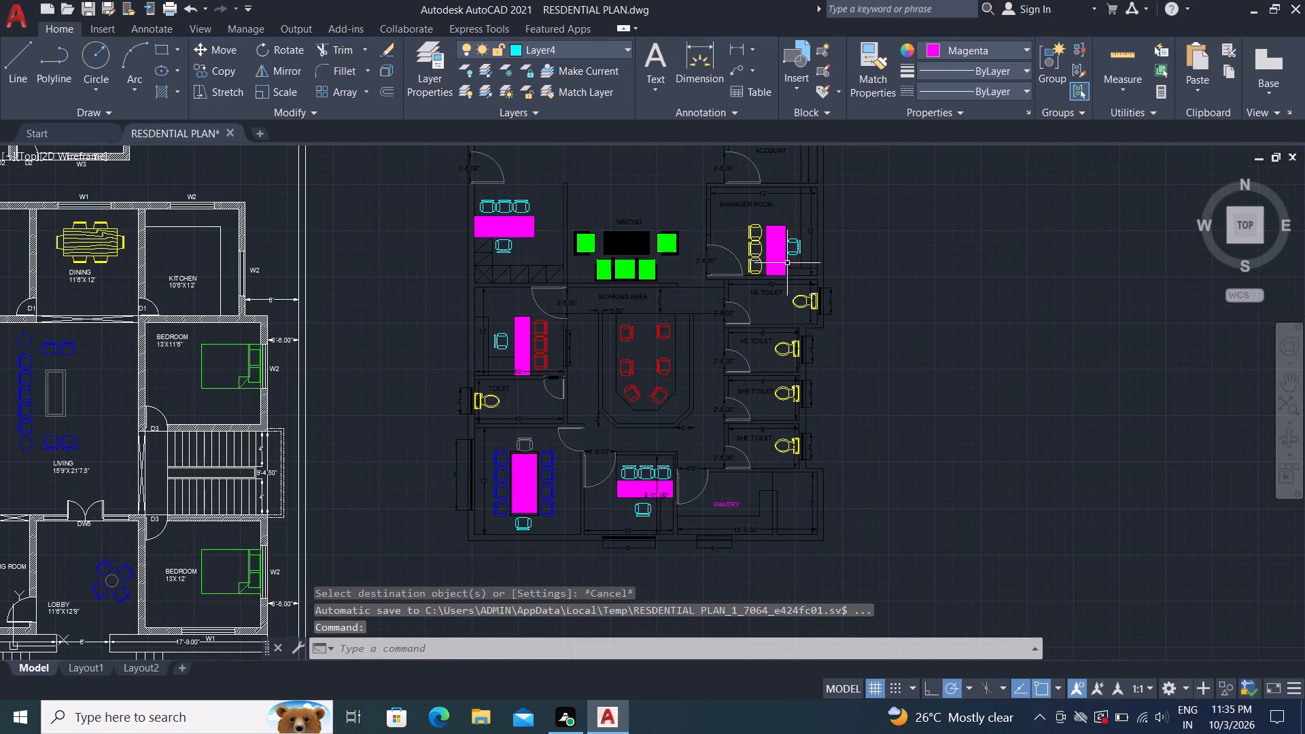
scroll(782, 256, up, 3)
scroll(750, 256, down, 1)
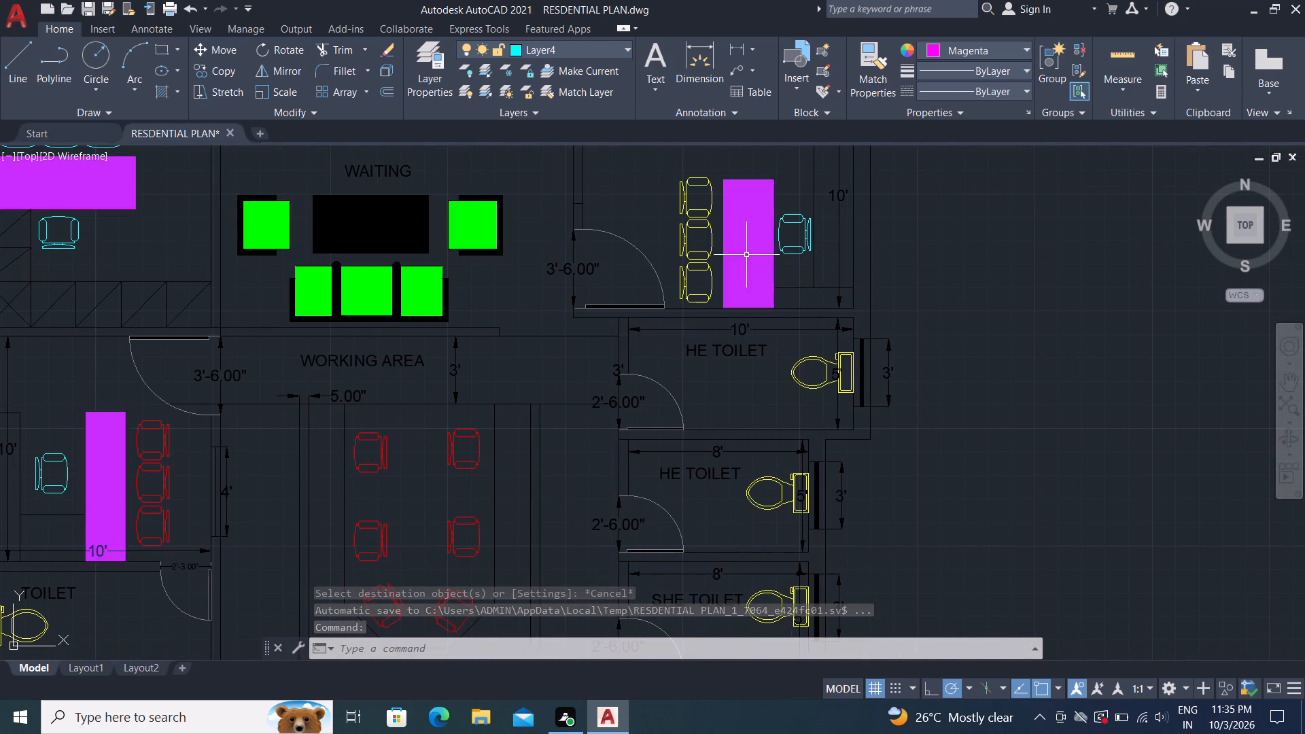
click(867, 65)
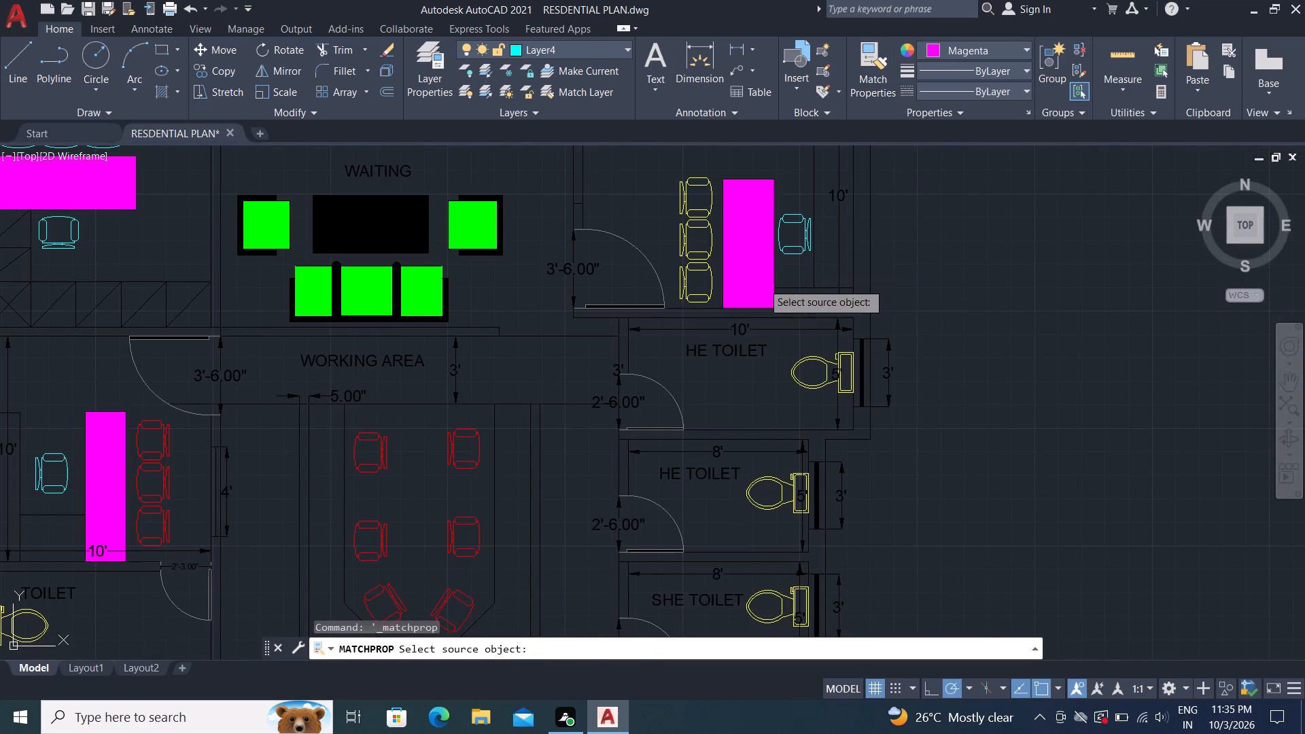
click(763, 283)
click(756, 353)
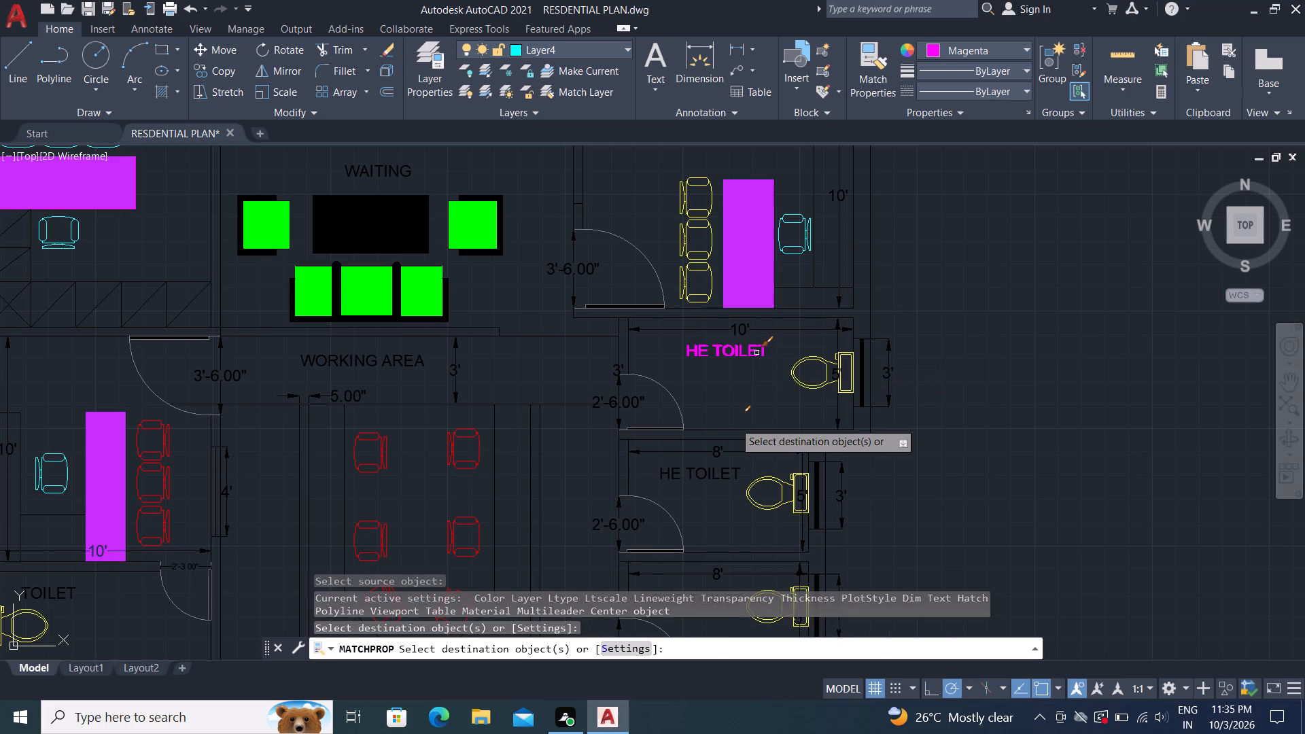
click(714, 466)
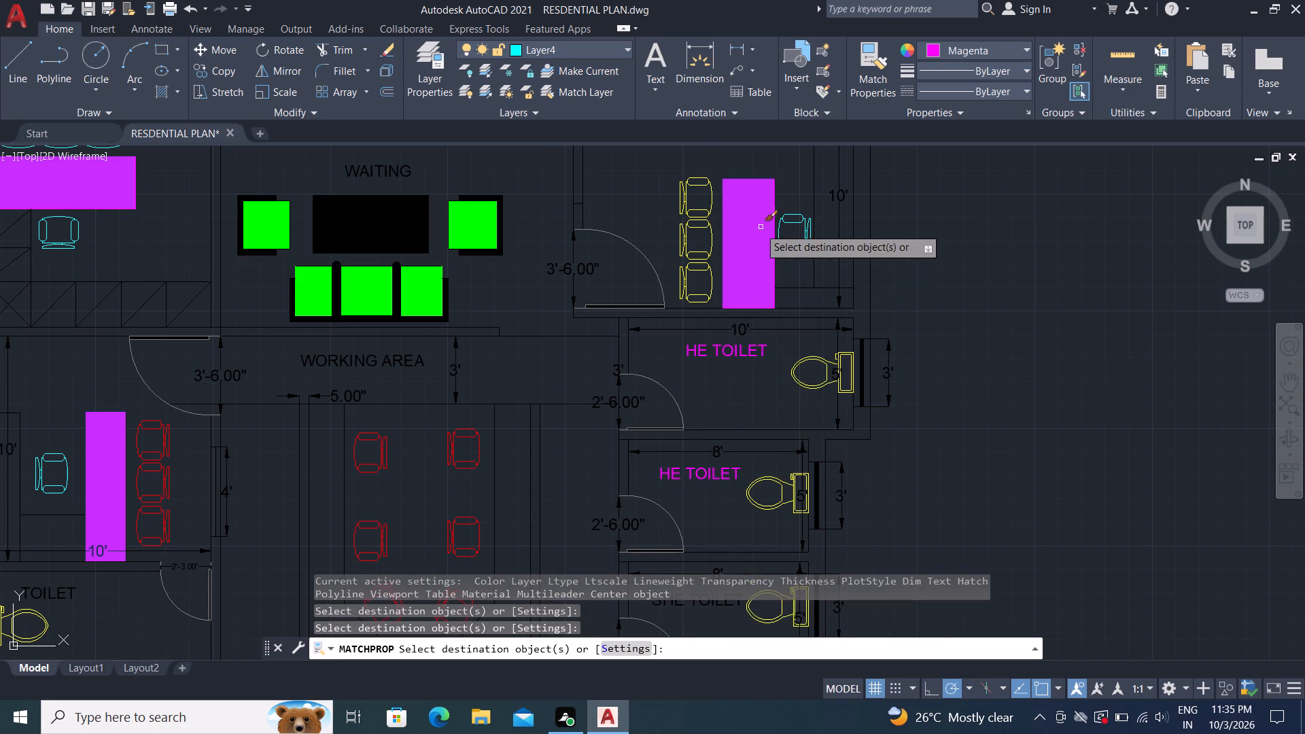
scroll(756, 205, down, 2)
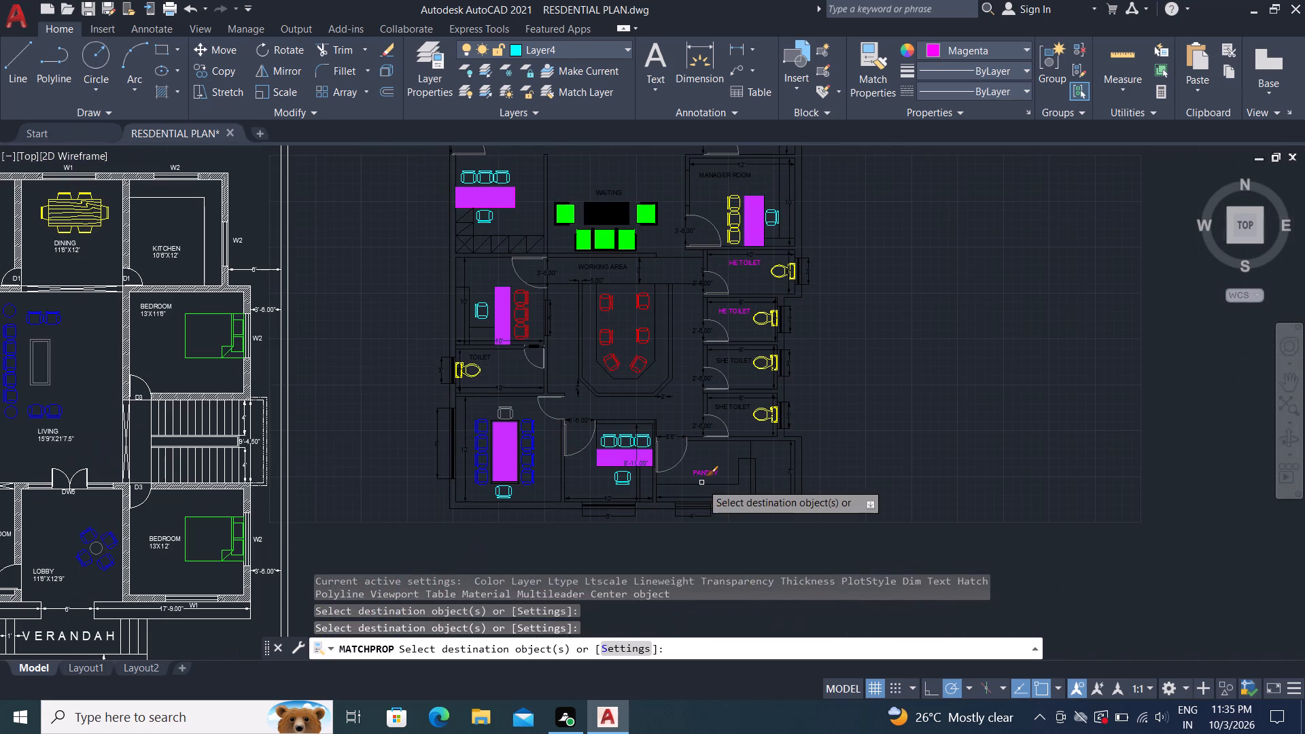
scroll(725, 415, up, 4)
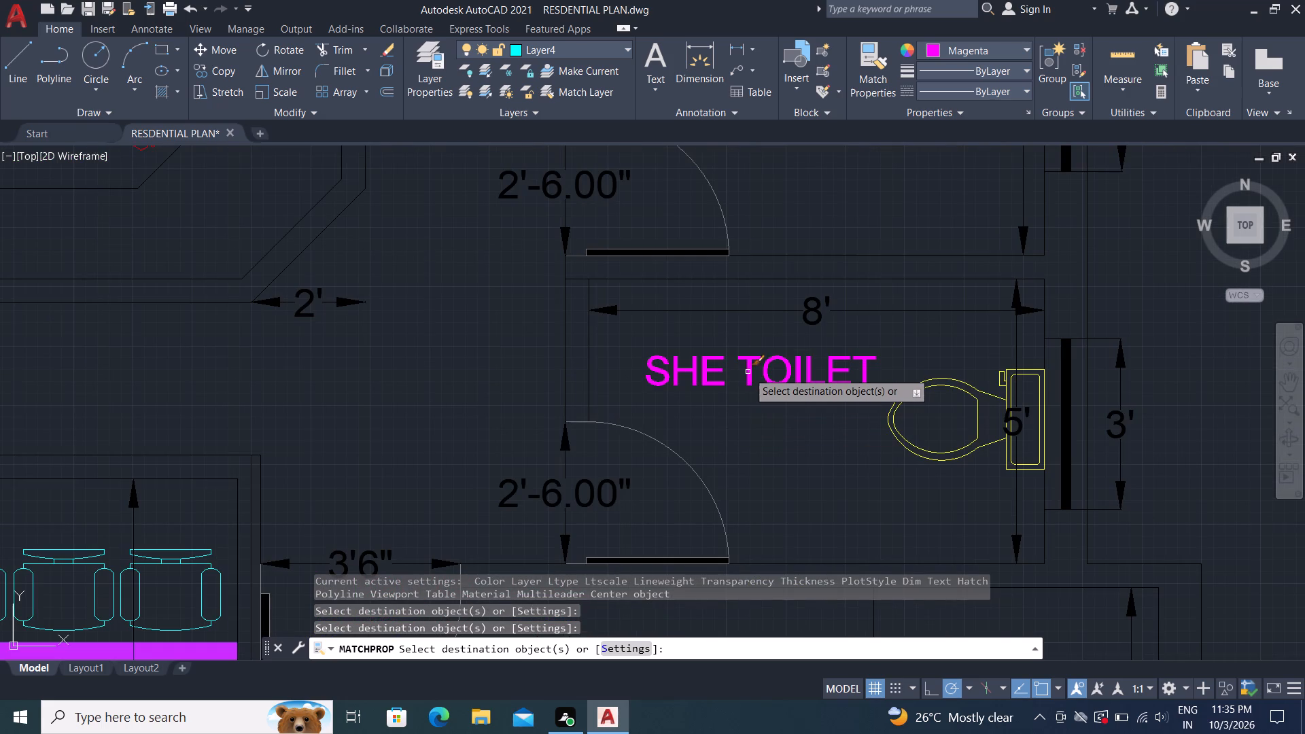
click(748, 372)
scroll(747, 389, down, 2)
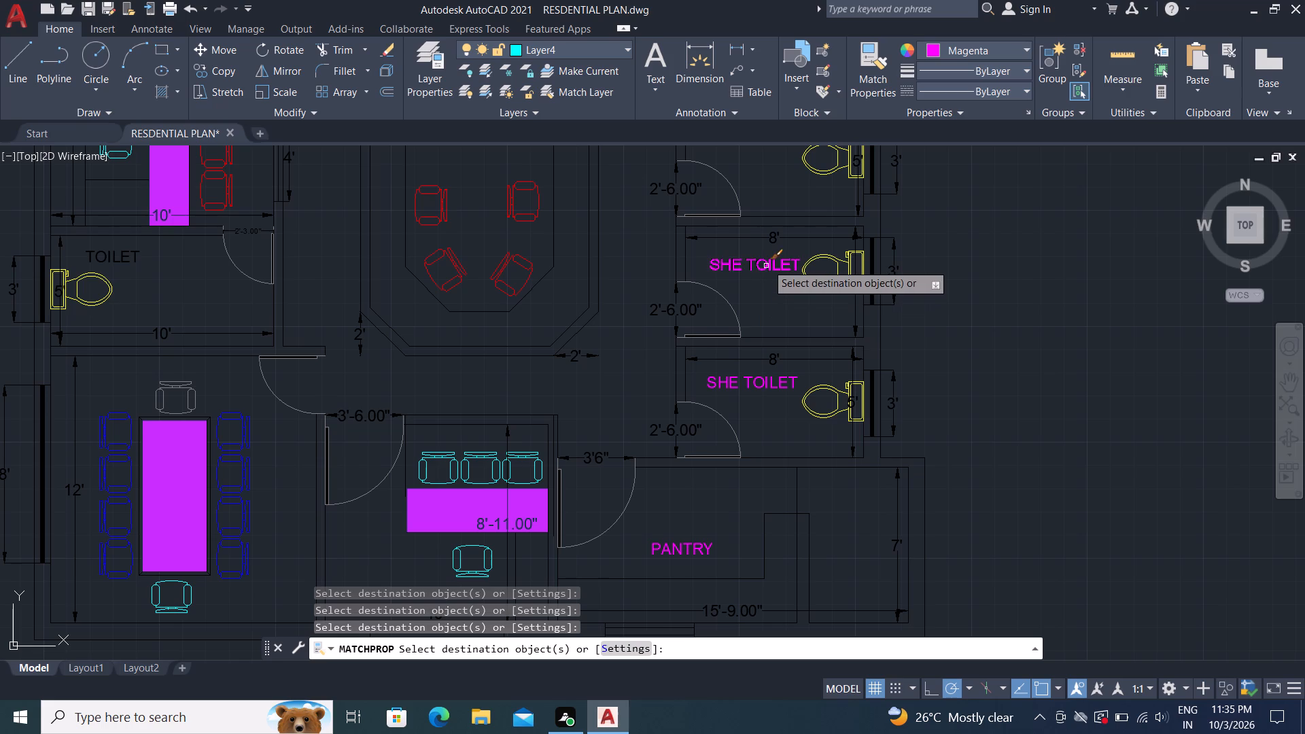
click(767, 260)
scroll(753, 407, down, 2)
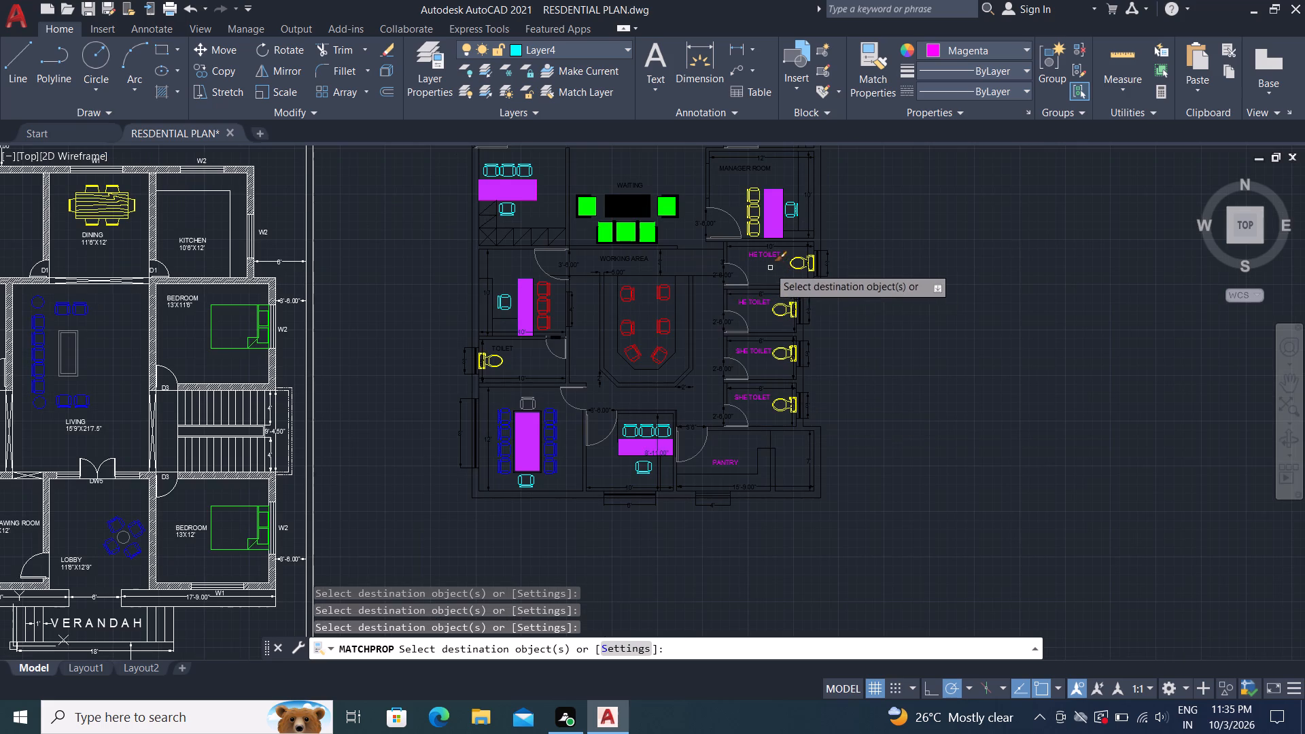
Match the same magenta properties onto the WORKING AREA, TOILET, WAITING, MANAGER ROOM and ACCOUNT labels.
scroll(616, 271, up, 2)
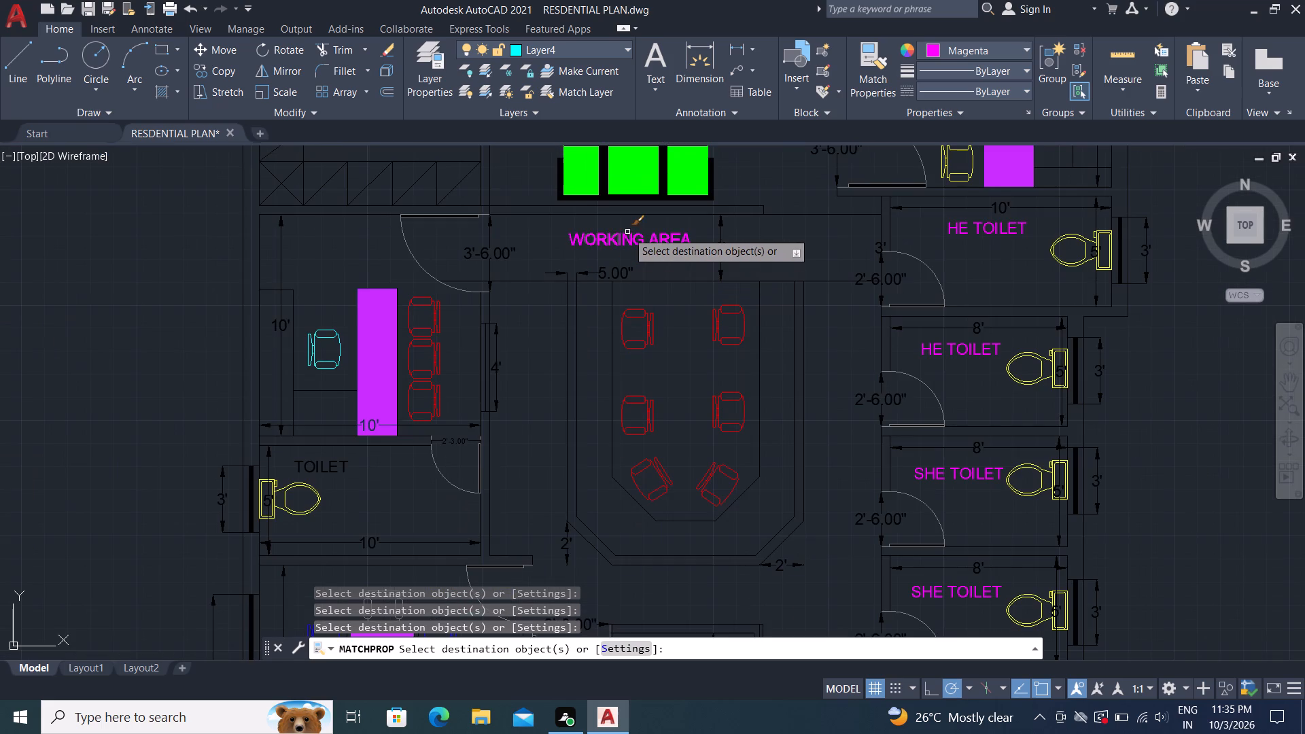
click(627, 232)
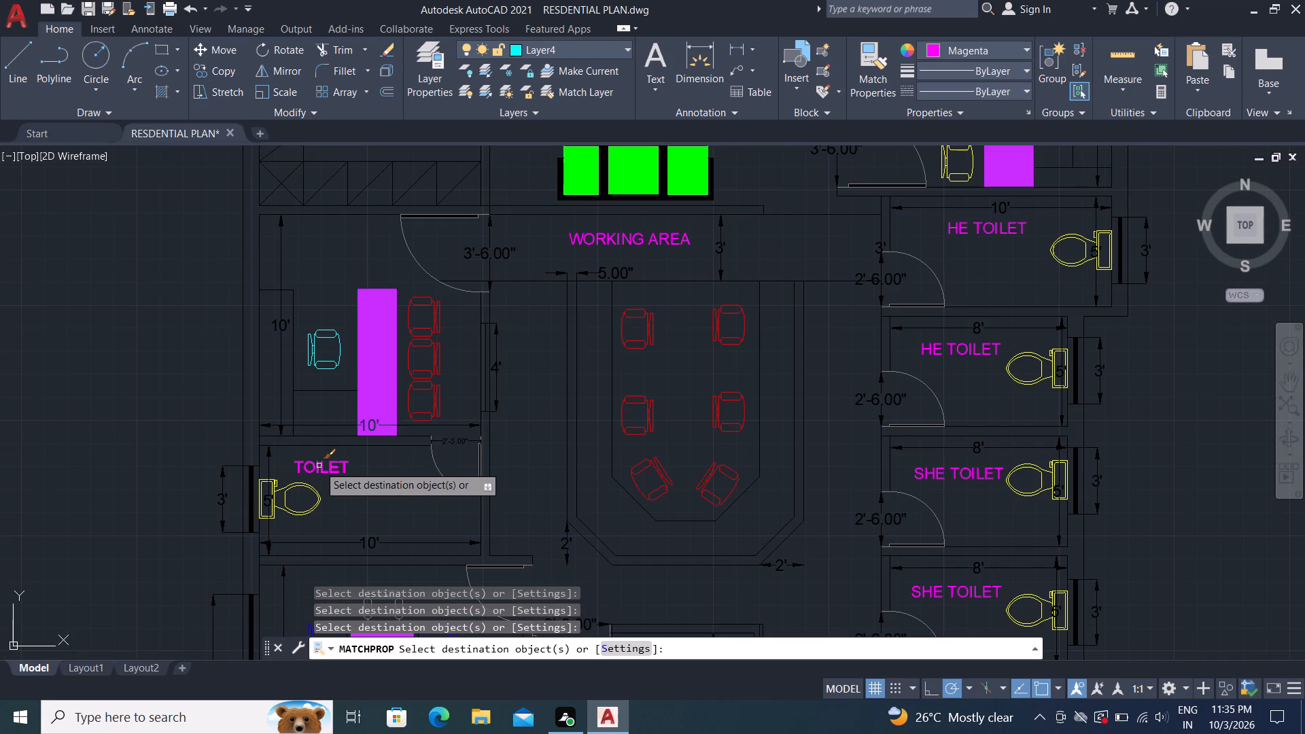
click(319, 466)
scroll(387, 355, down, 1)
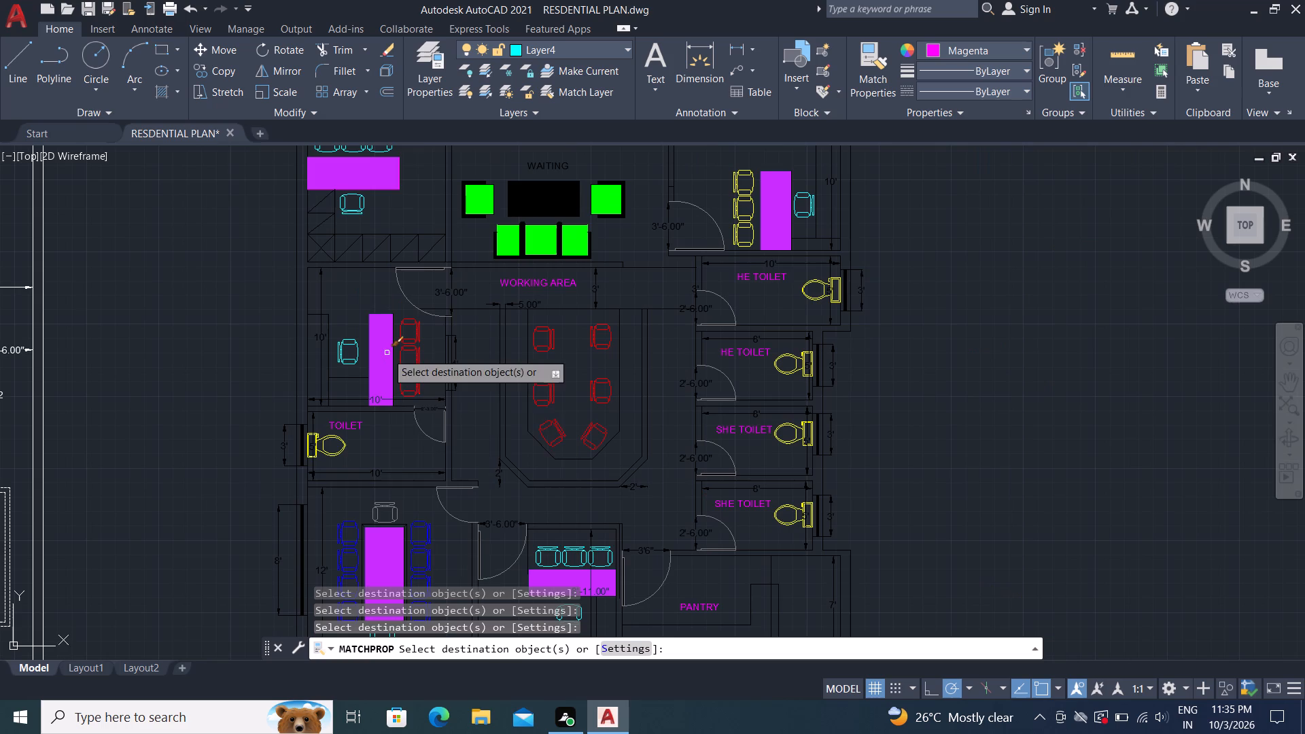
scroll(393, 476, down, 1)
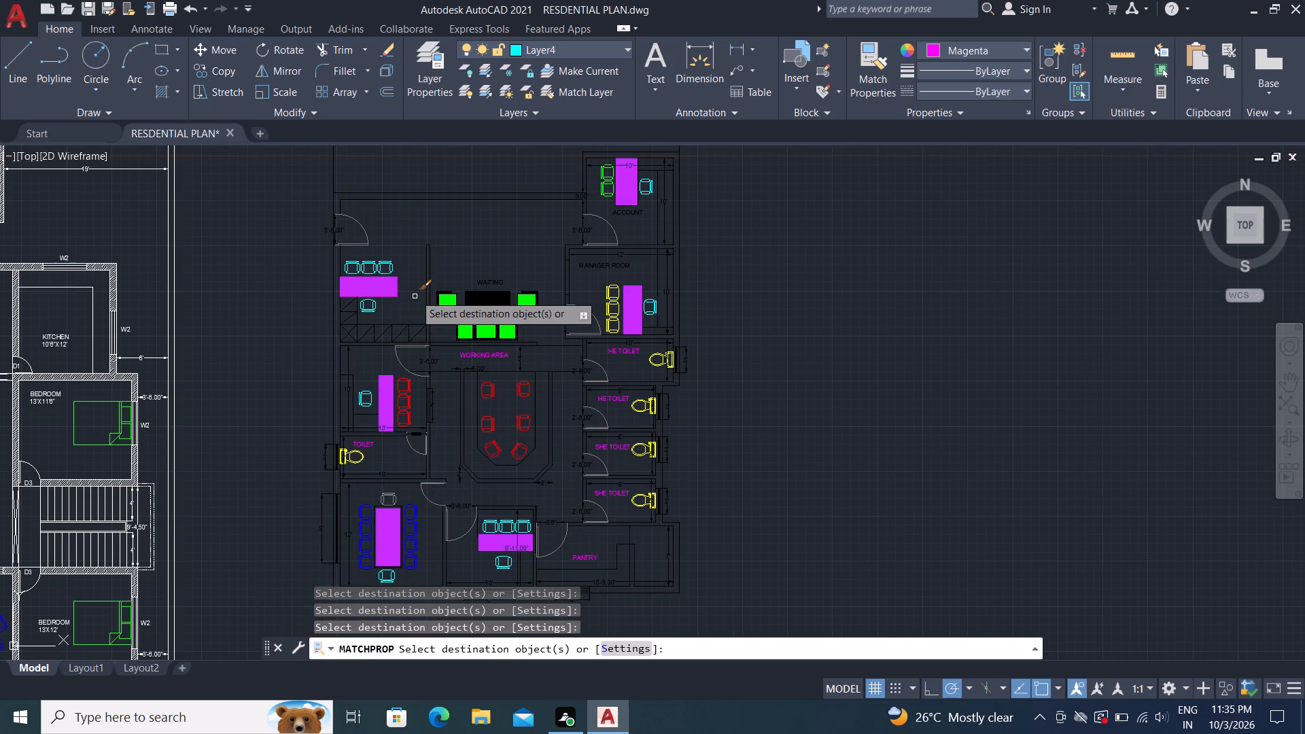
scroll(412, 282, up, 3)
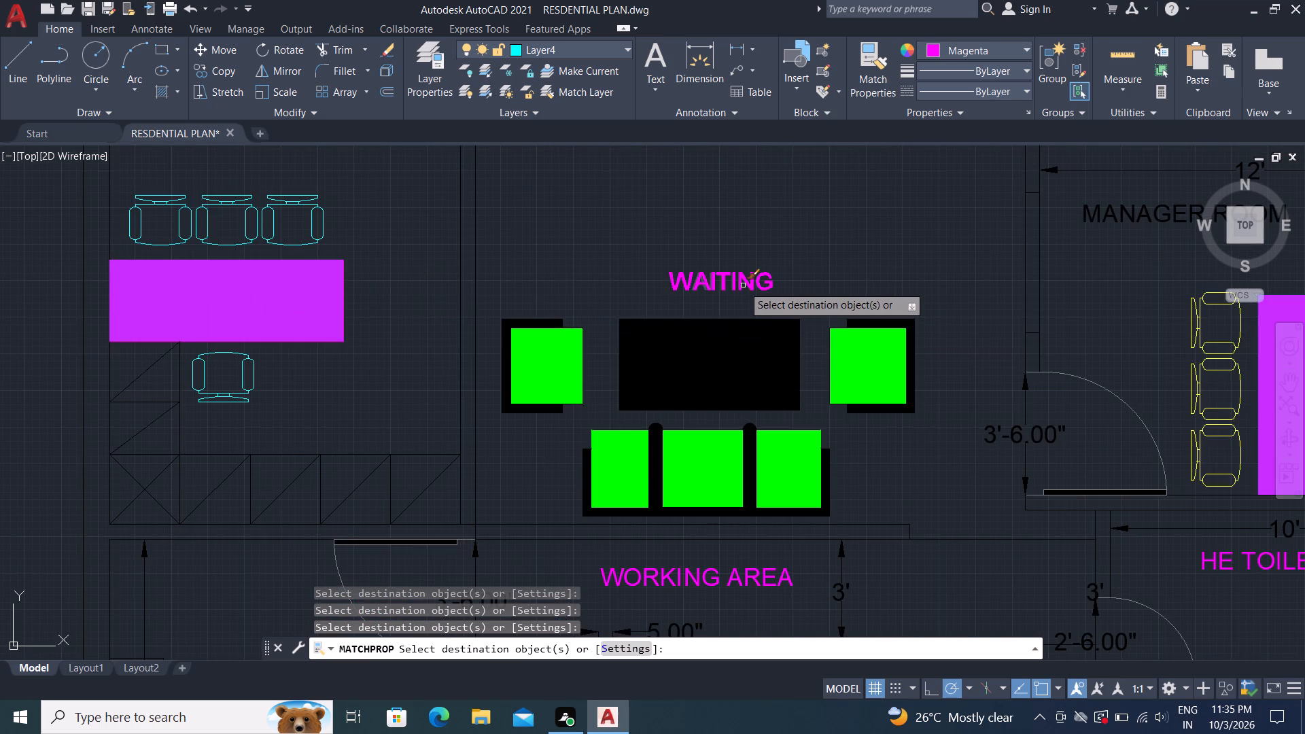
click(743, 285)
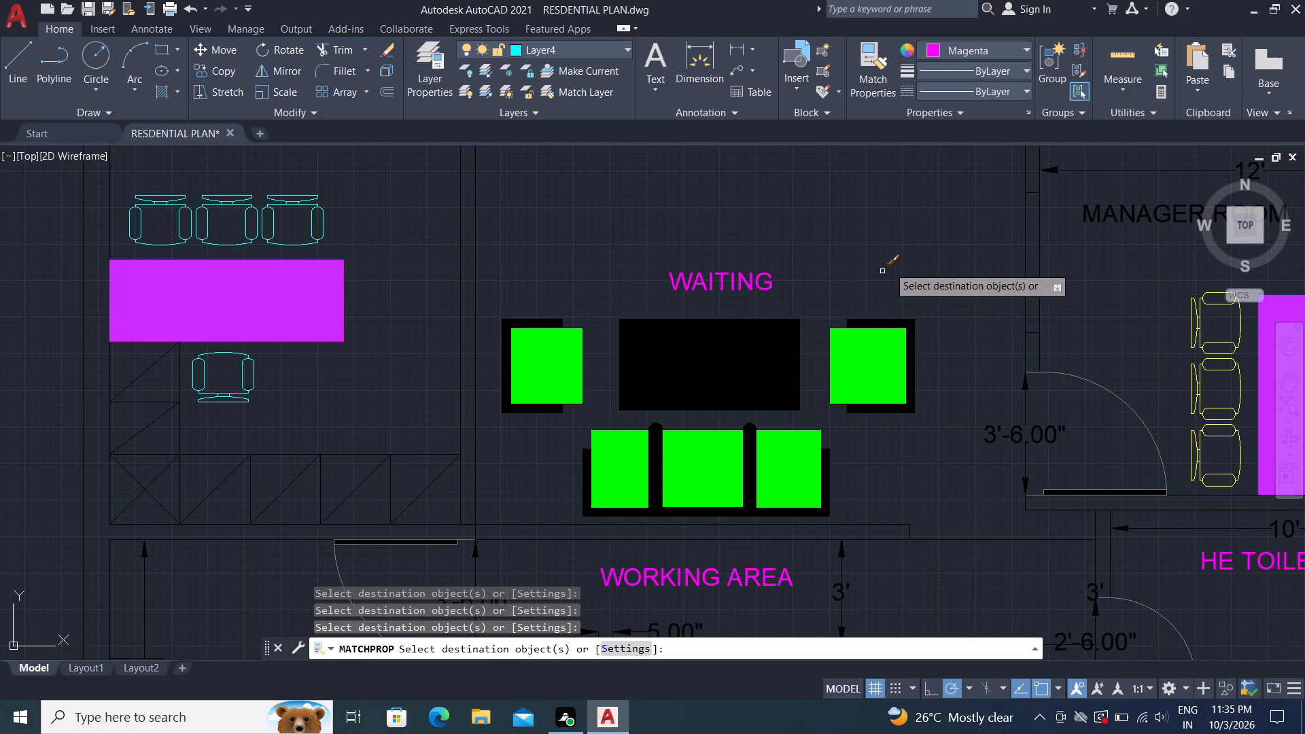
click(1103, 216)
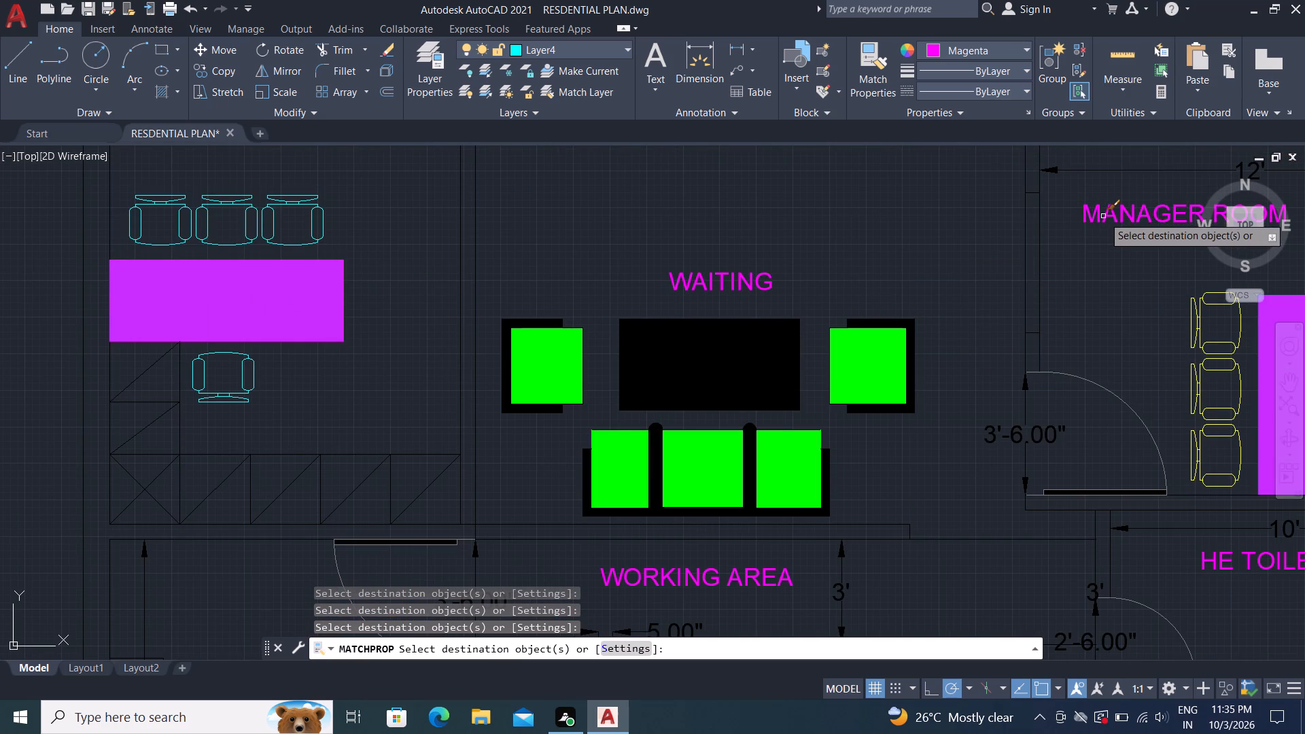
scroll(893, 248, down, 3)
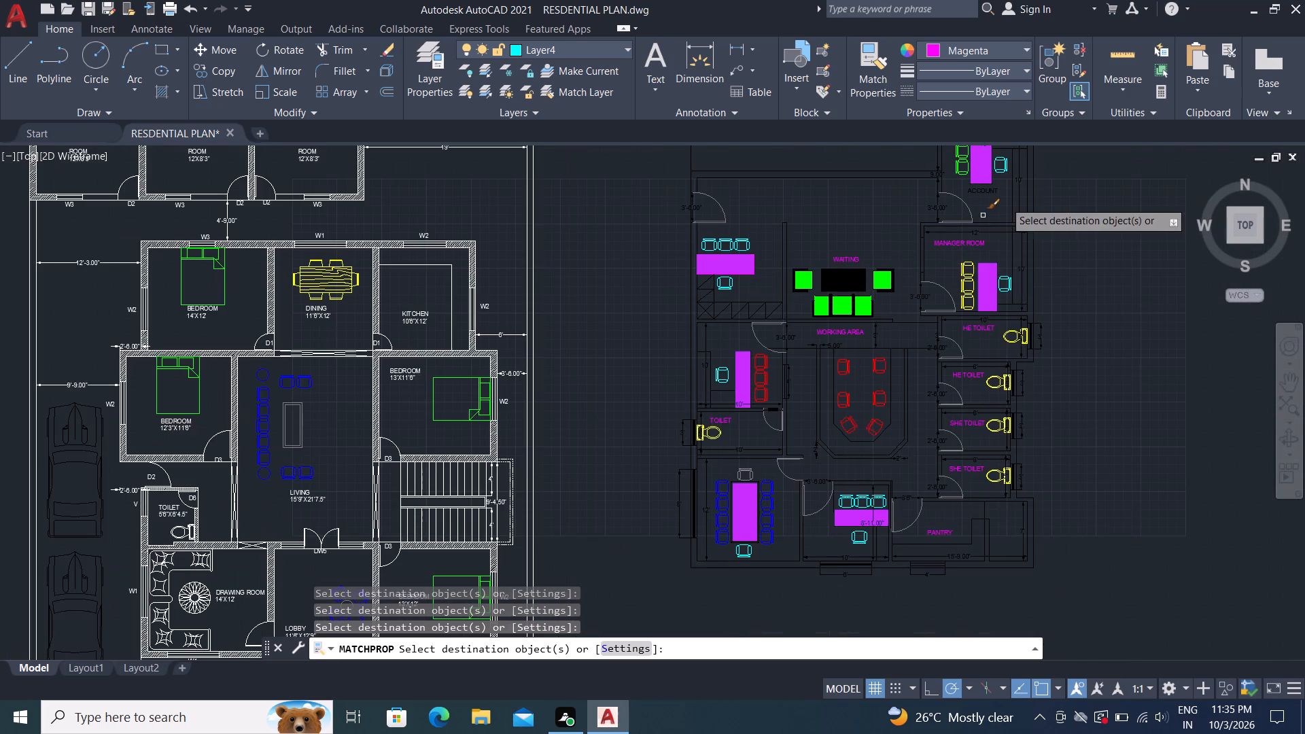
scroll(1068, 301, down, 1)
scroll(1015, 203, up, 4)
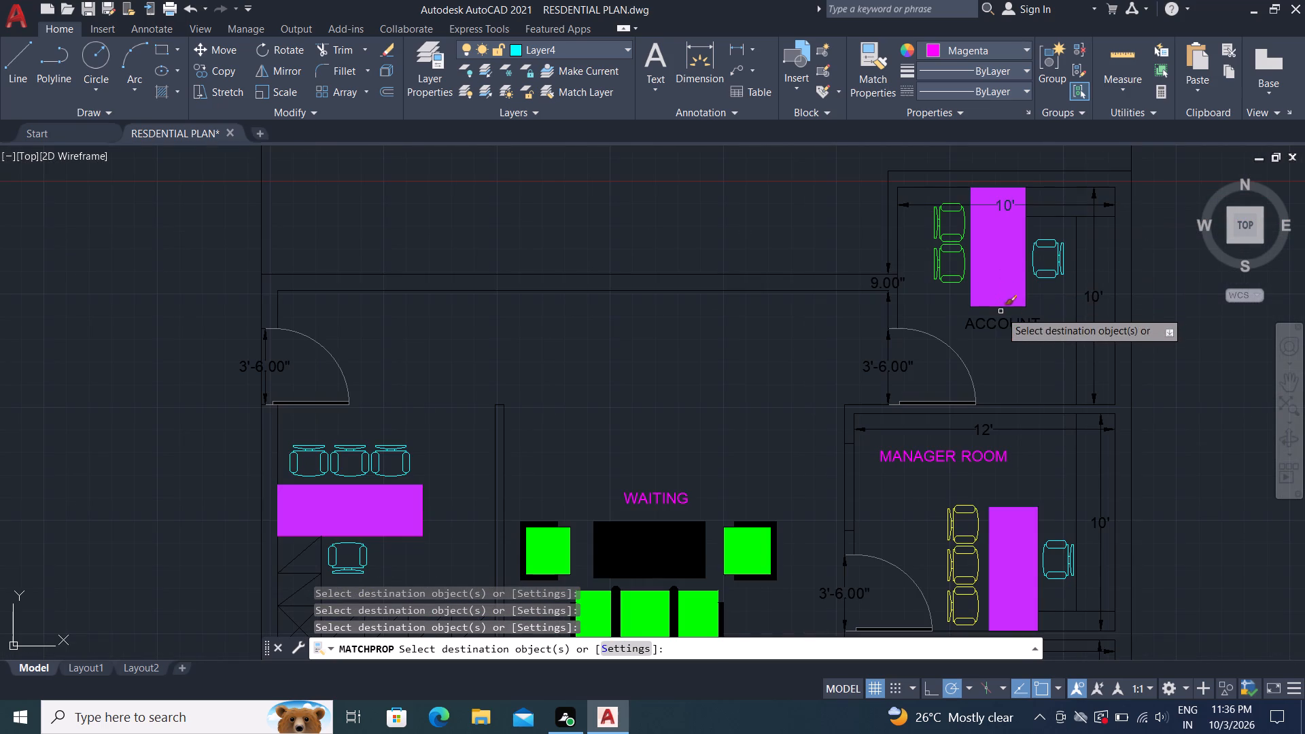
click(1006, 318)
key(Escape)
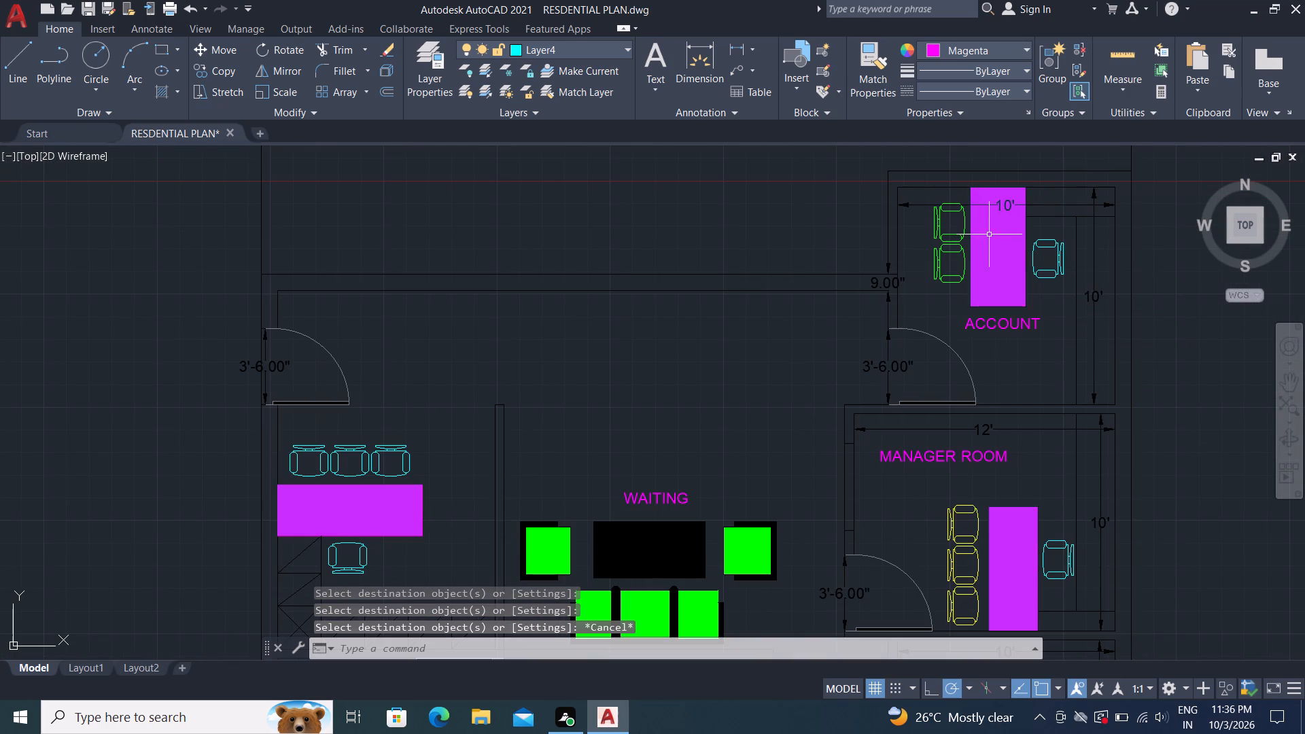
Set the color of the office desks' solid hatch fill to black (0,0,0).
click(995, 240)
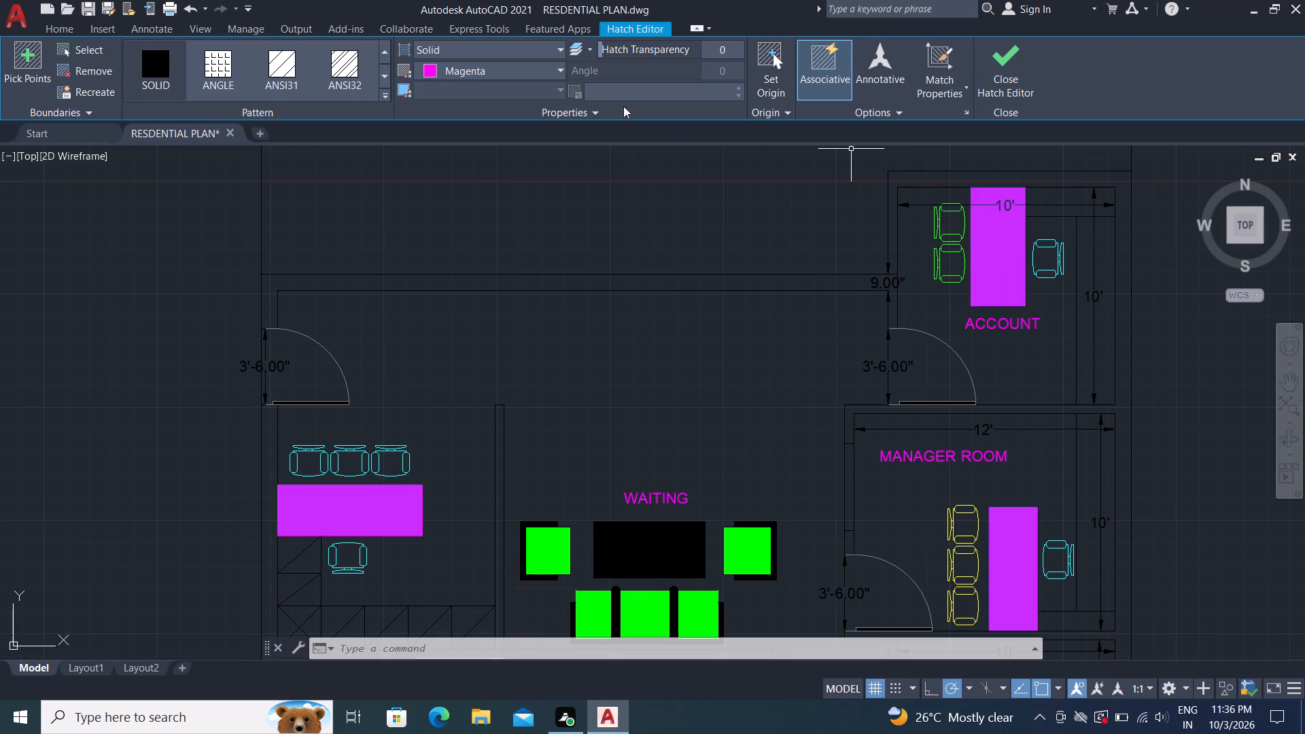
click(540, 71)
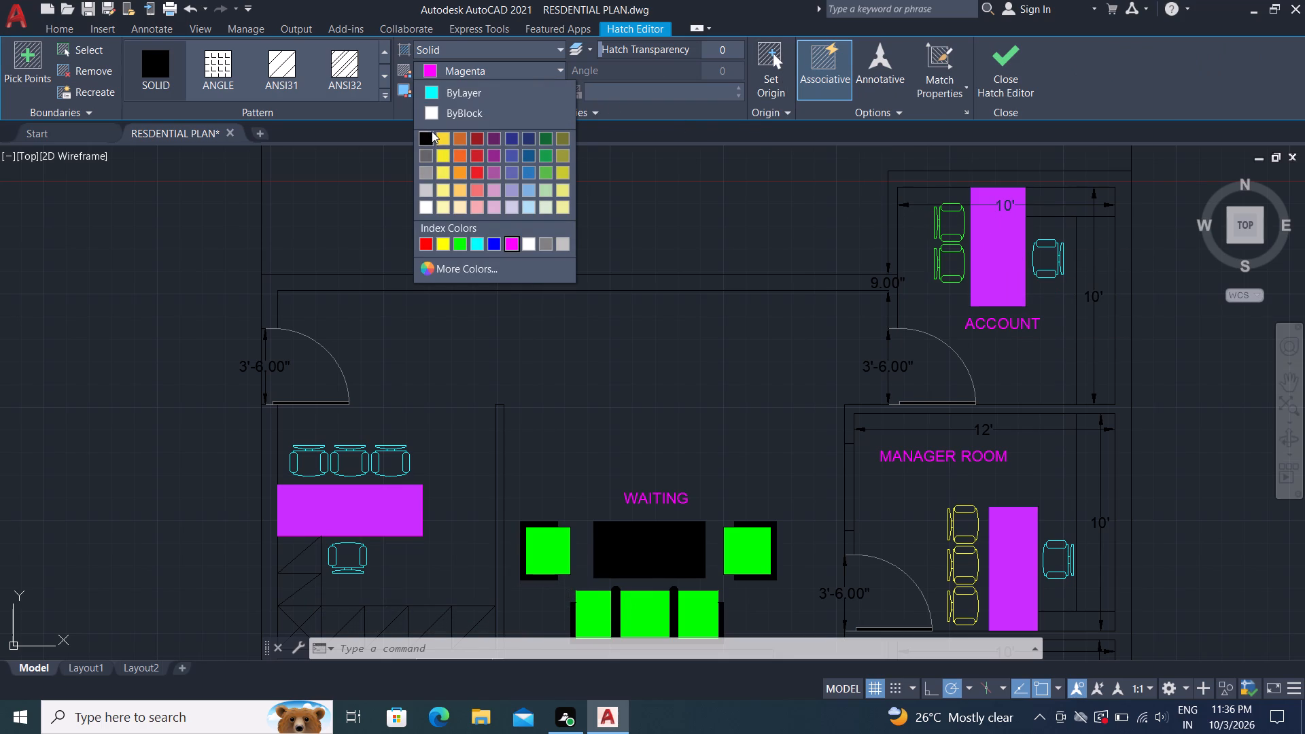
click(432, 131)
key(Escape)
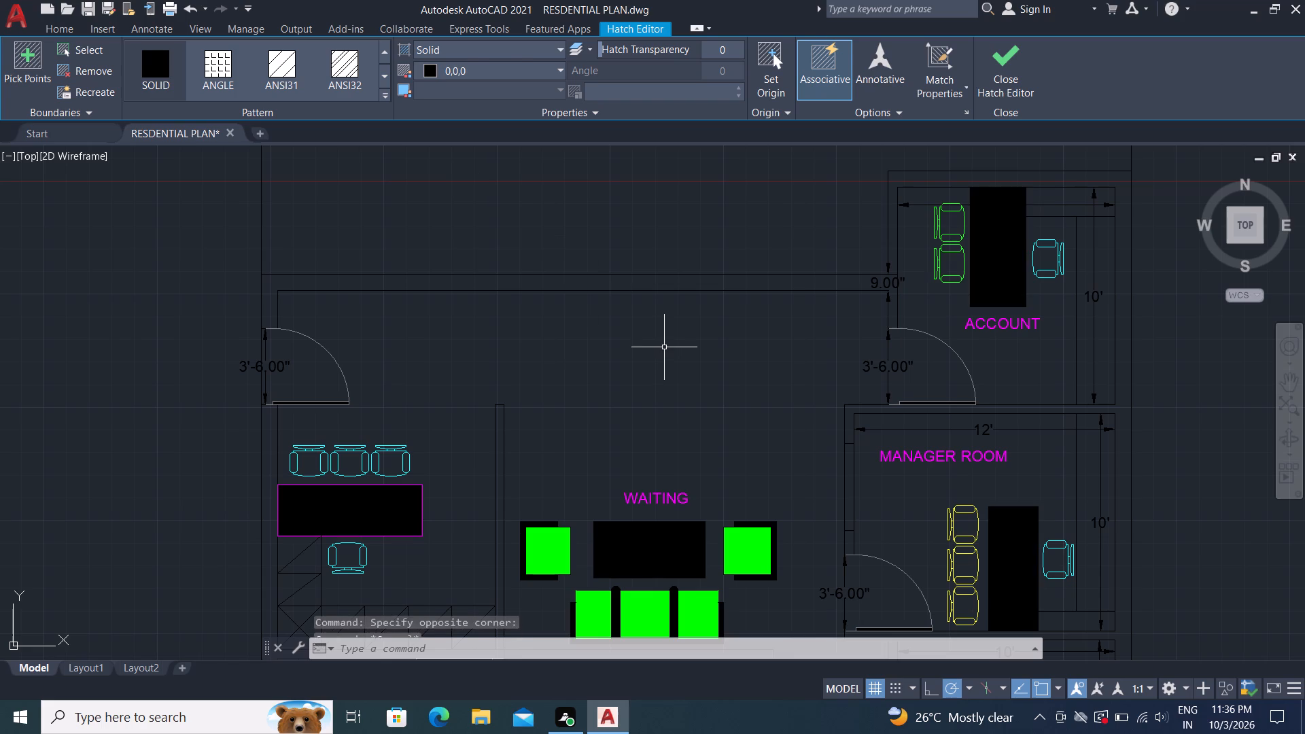
Erase the office desks' solid hatch fill together with the magenta reference line below the office plan.
click(992, 254)
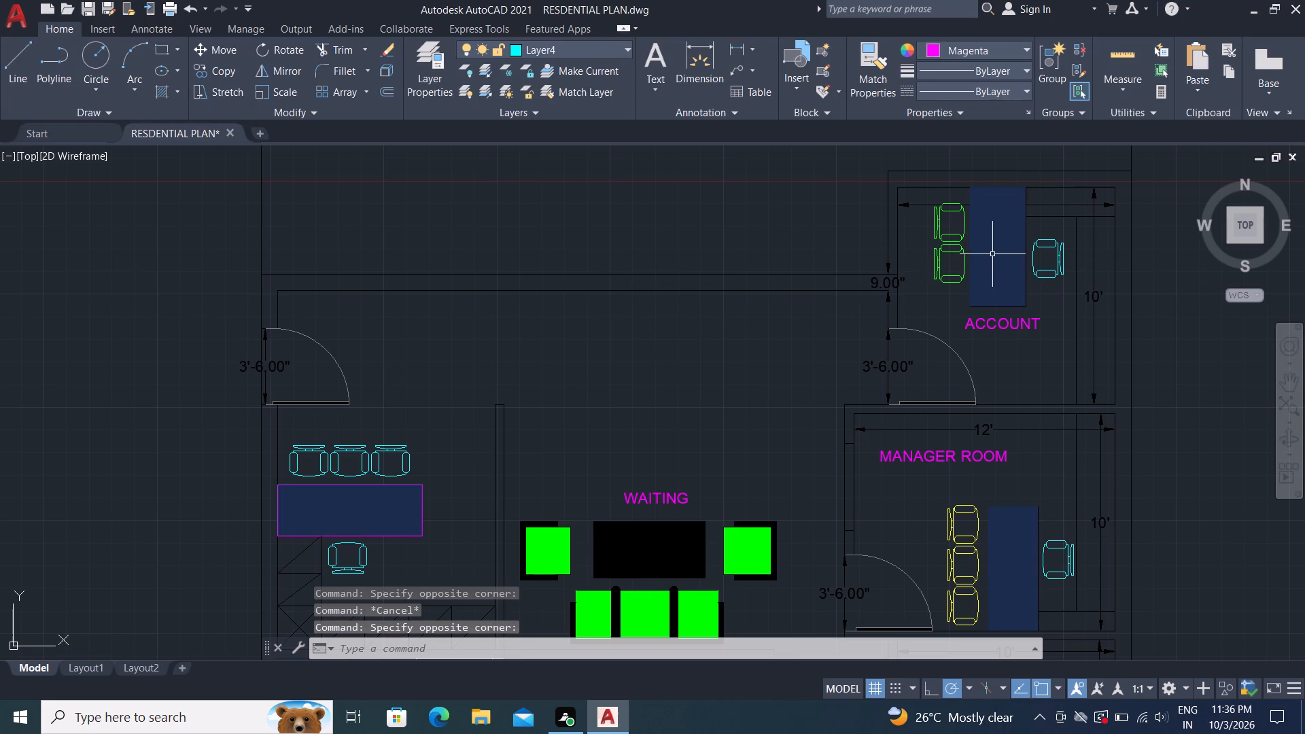
scroll(678, 336, down, 1)
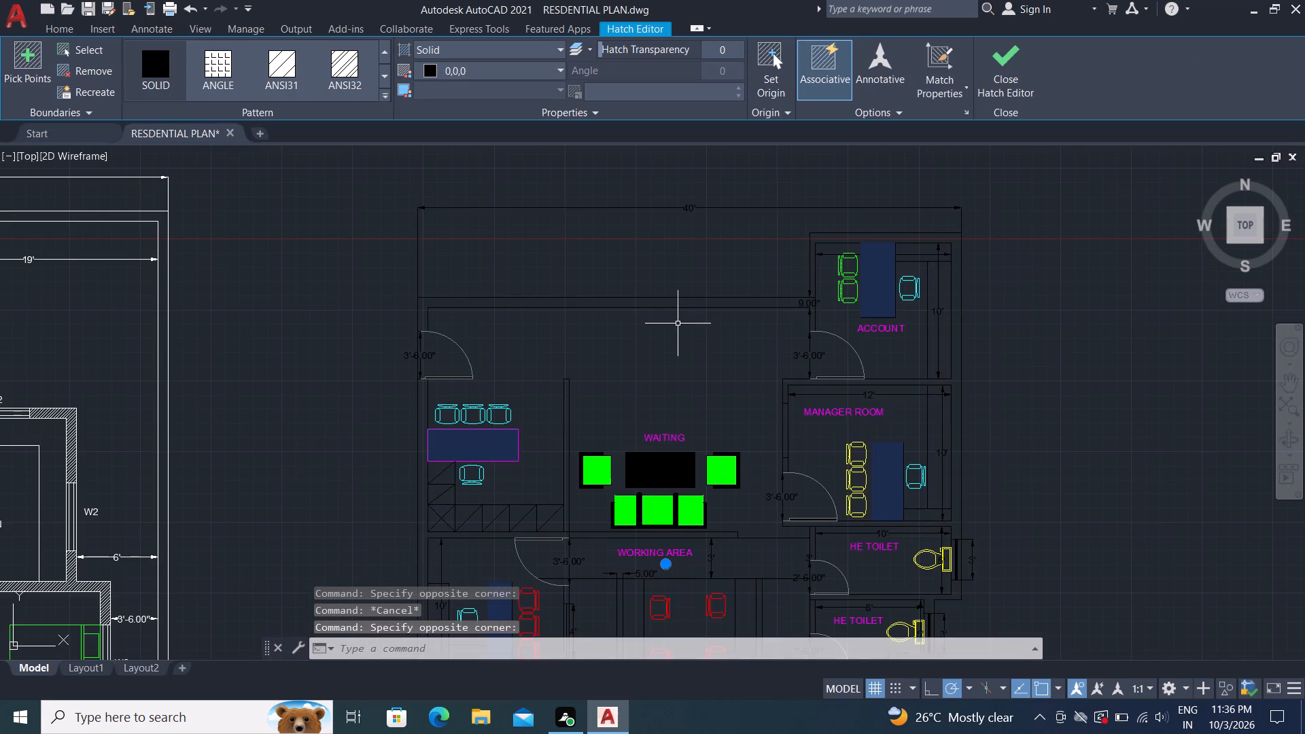
scroll(677, 323, down, 3)
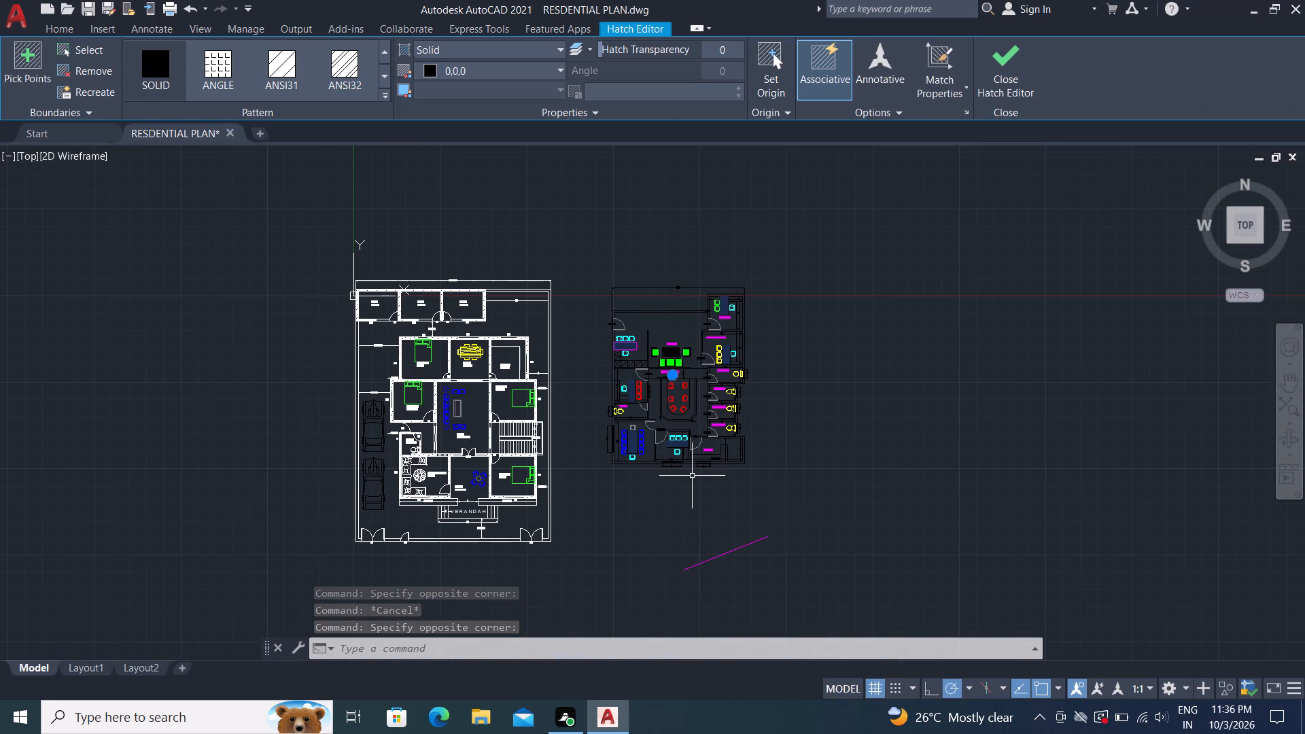
double_click(733, 549)
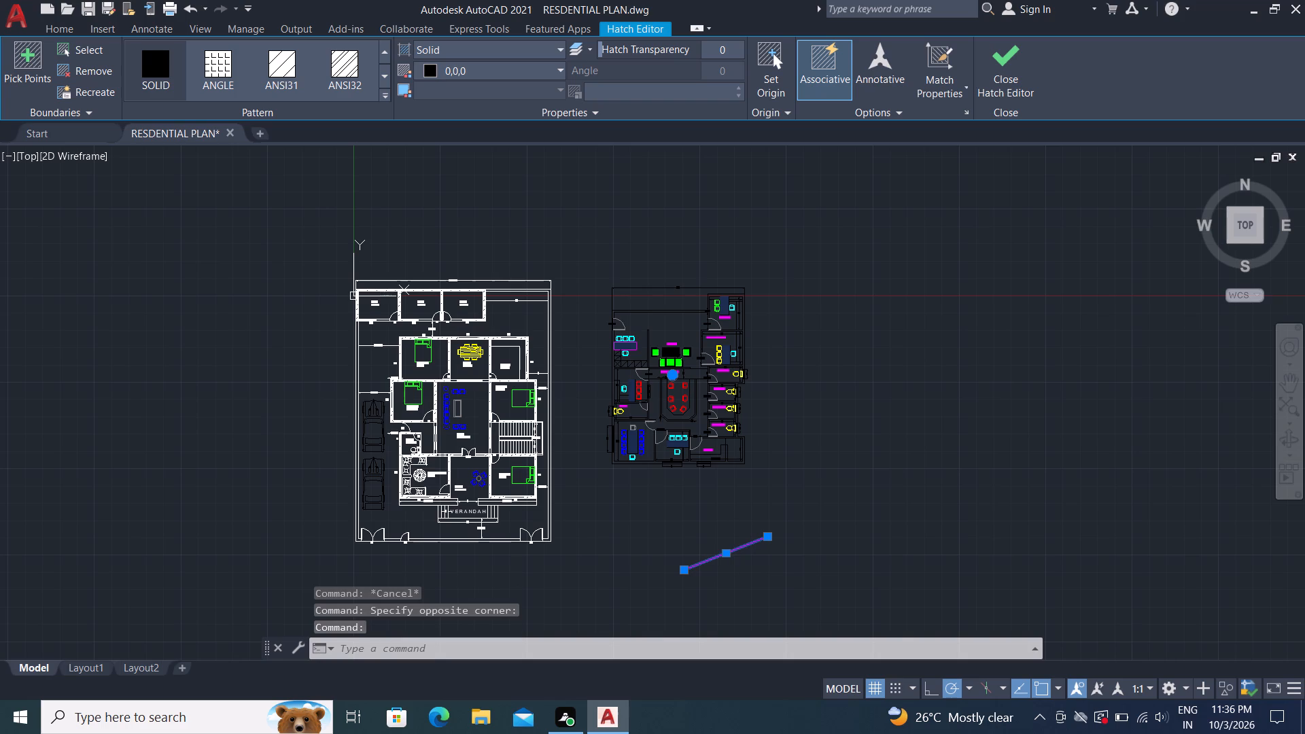
key(Delete)
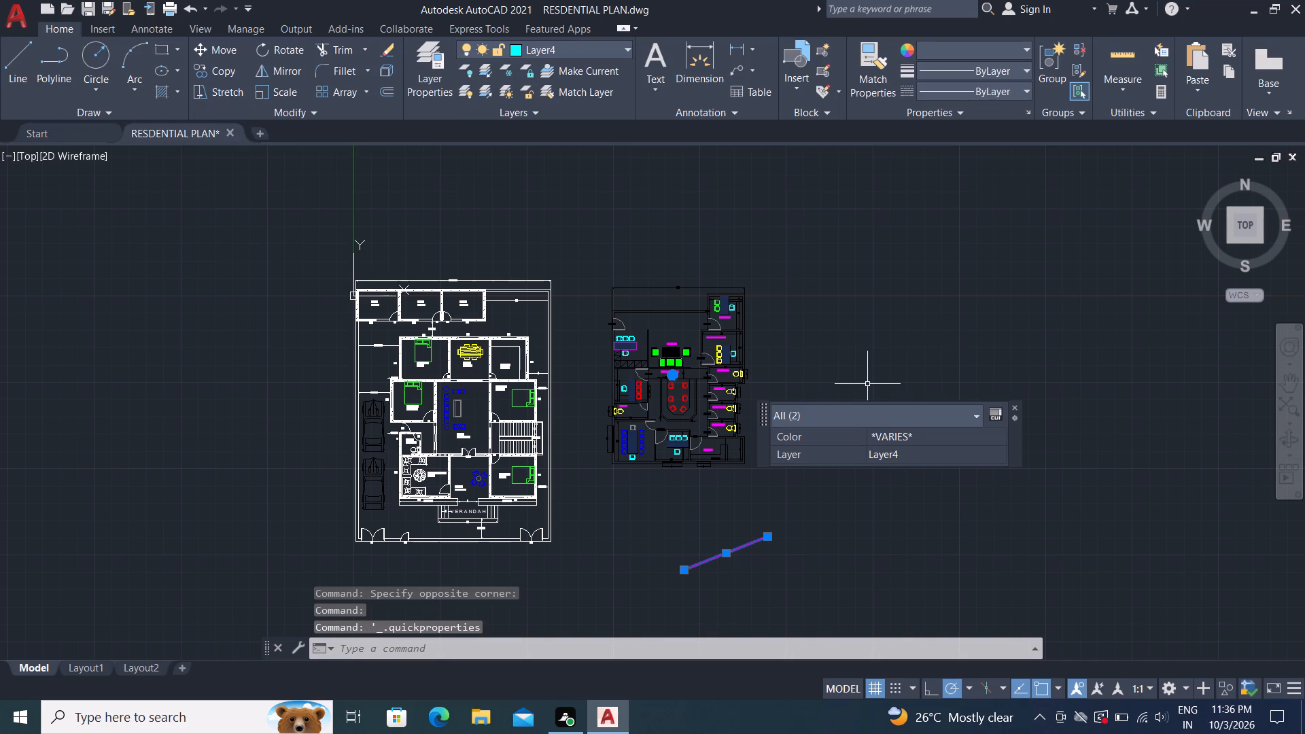
key(Delete)
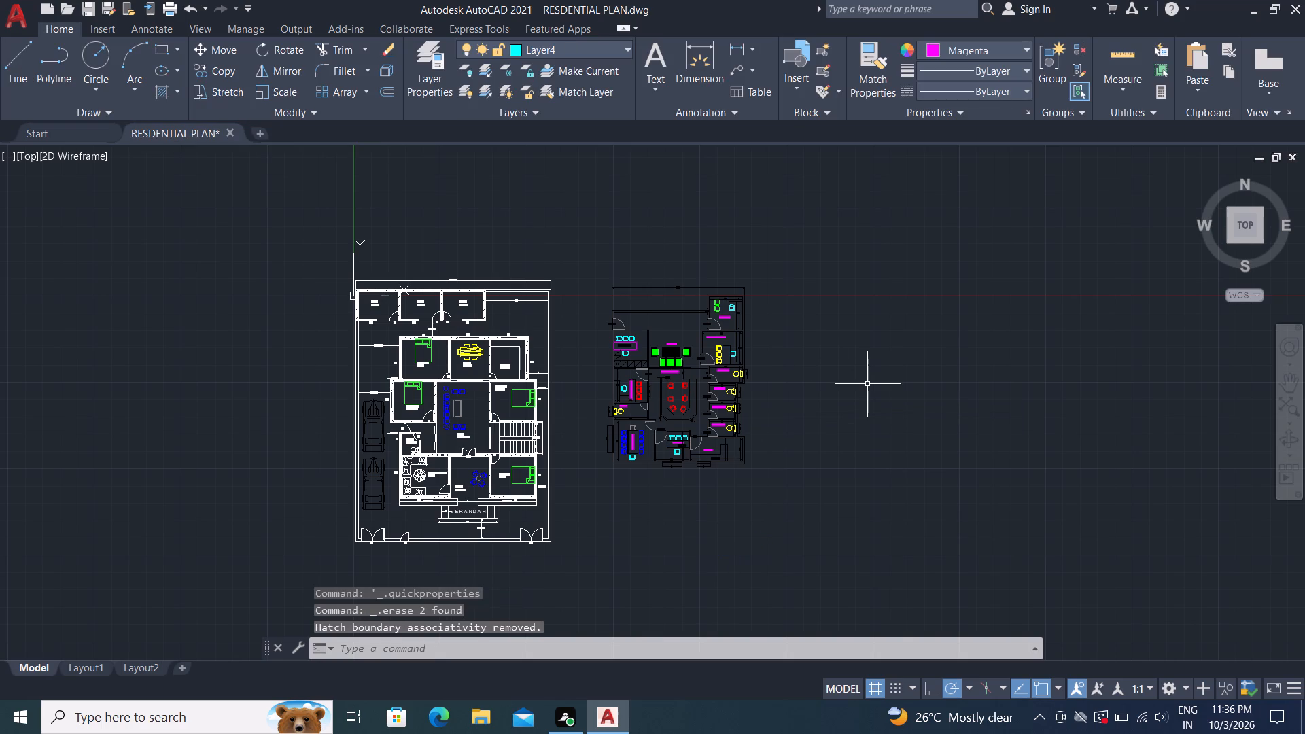
Set up a plot with the DWG To PDF.pc3 plotter and a window plot area around the whole office plan.
key(ctrl+semicolon)
key(ctrl+p)
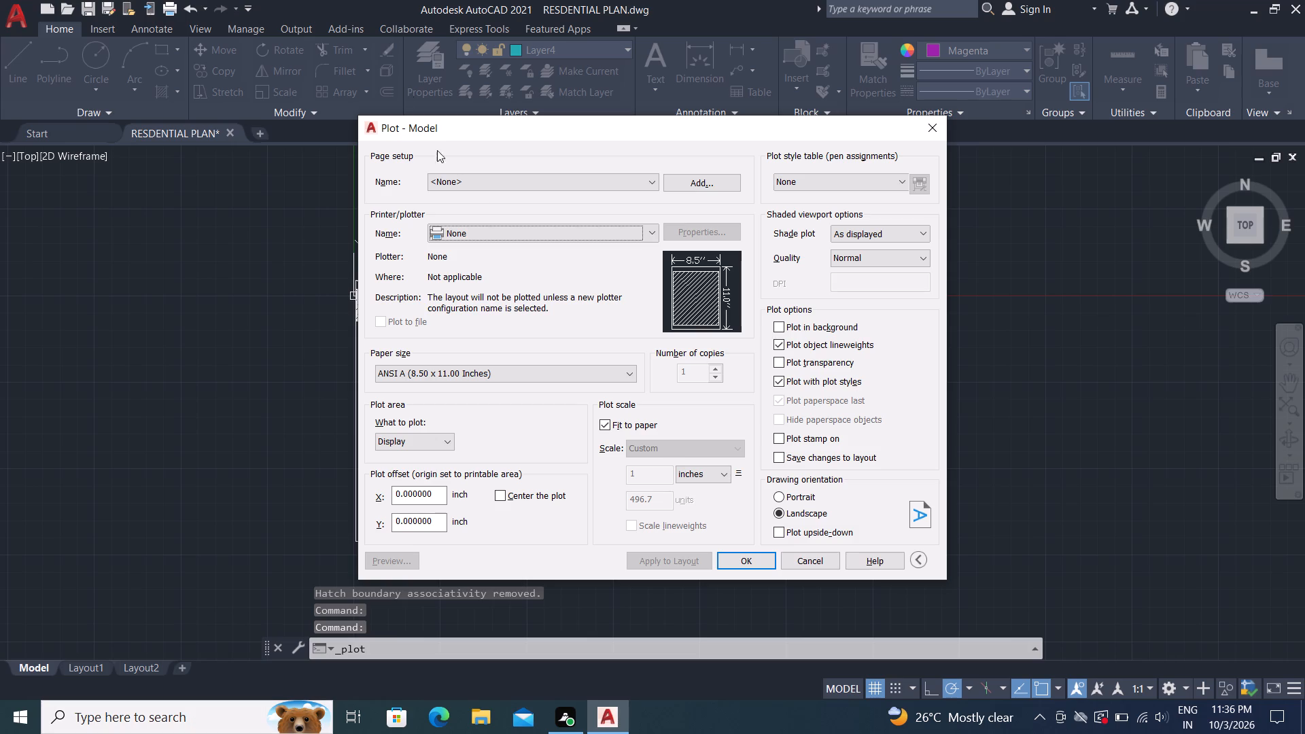
click(506, 222)
click(507, 231)
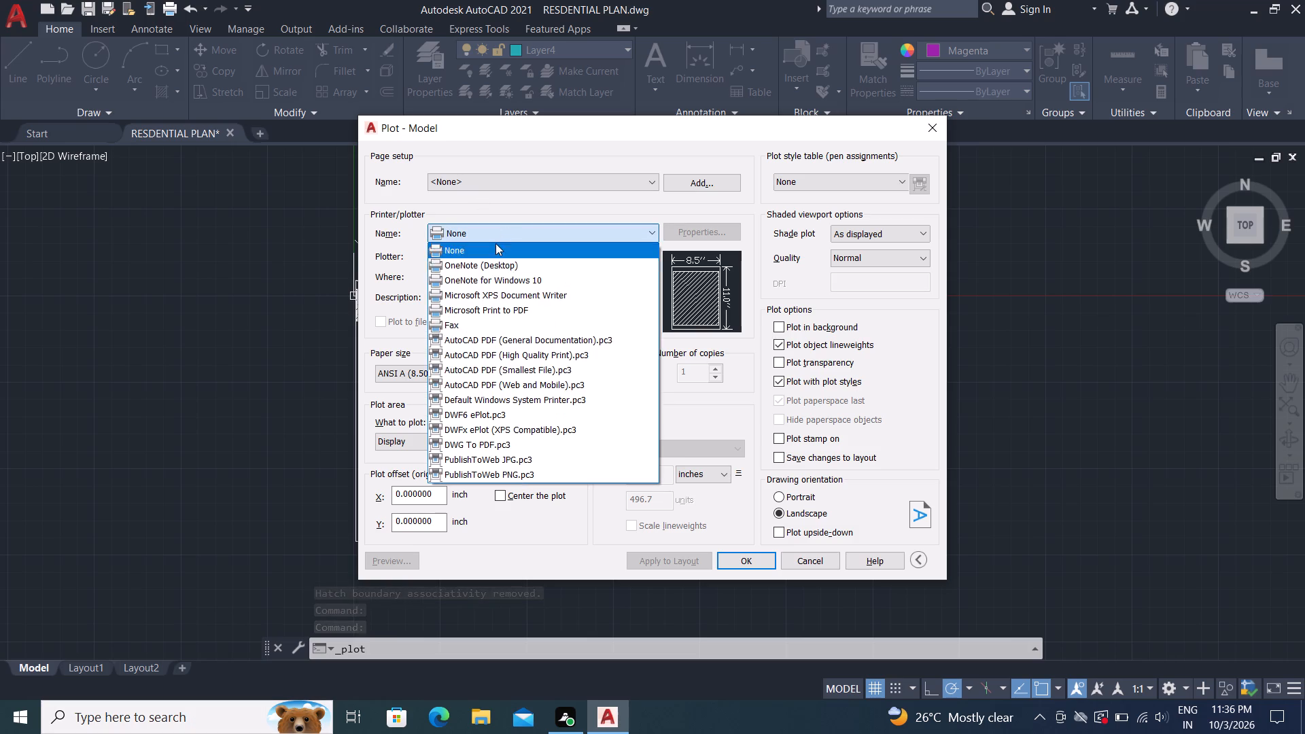
click(506, 442)
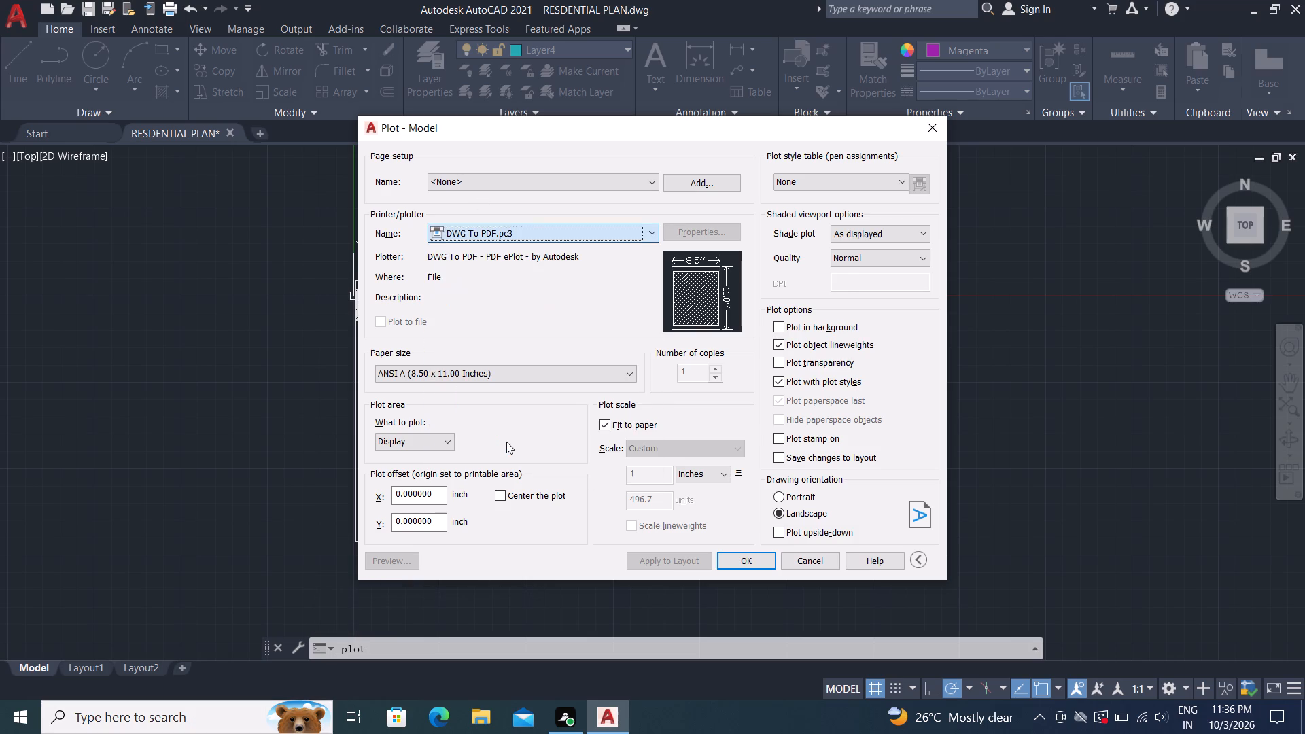
click(430, 438)
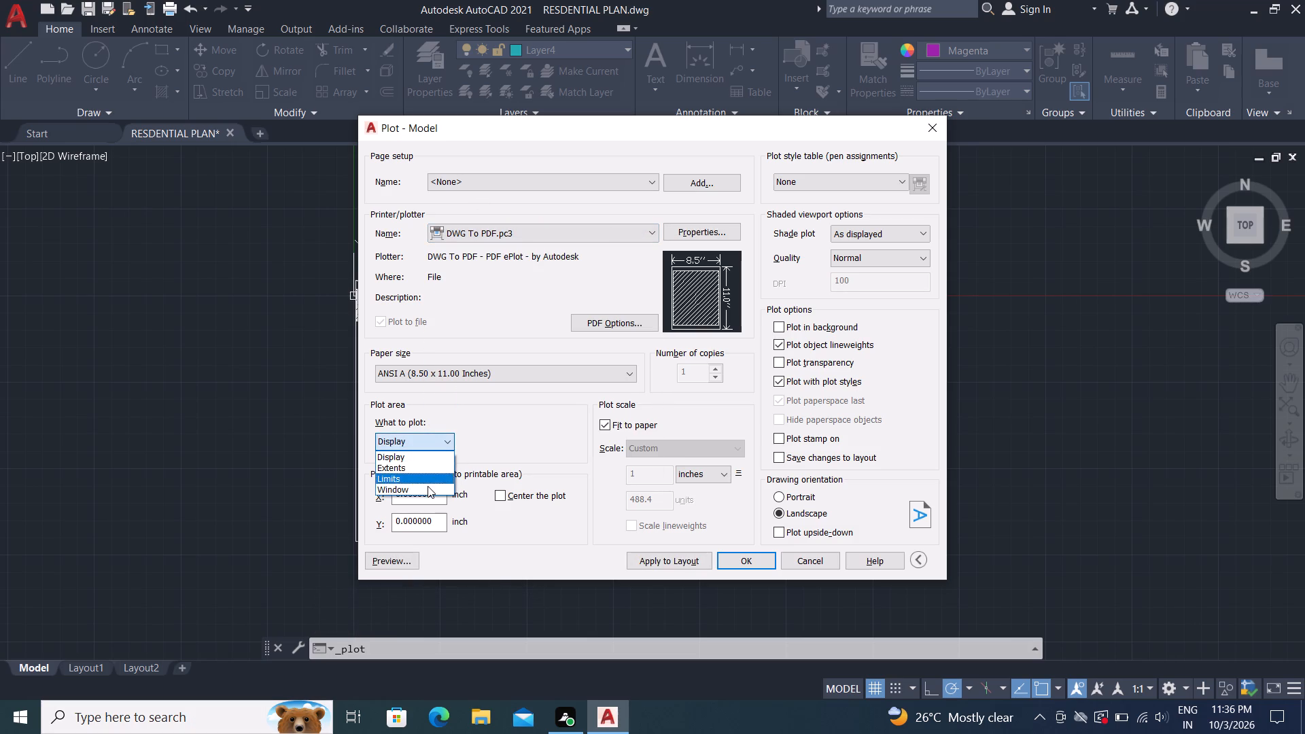
click(428, 486)
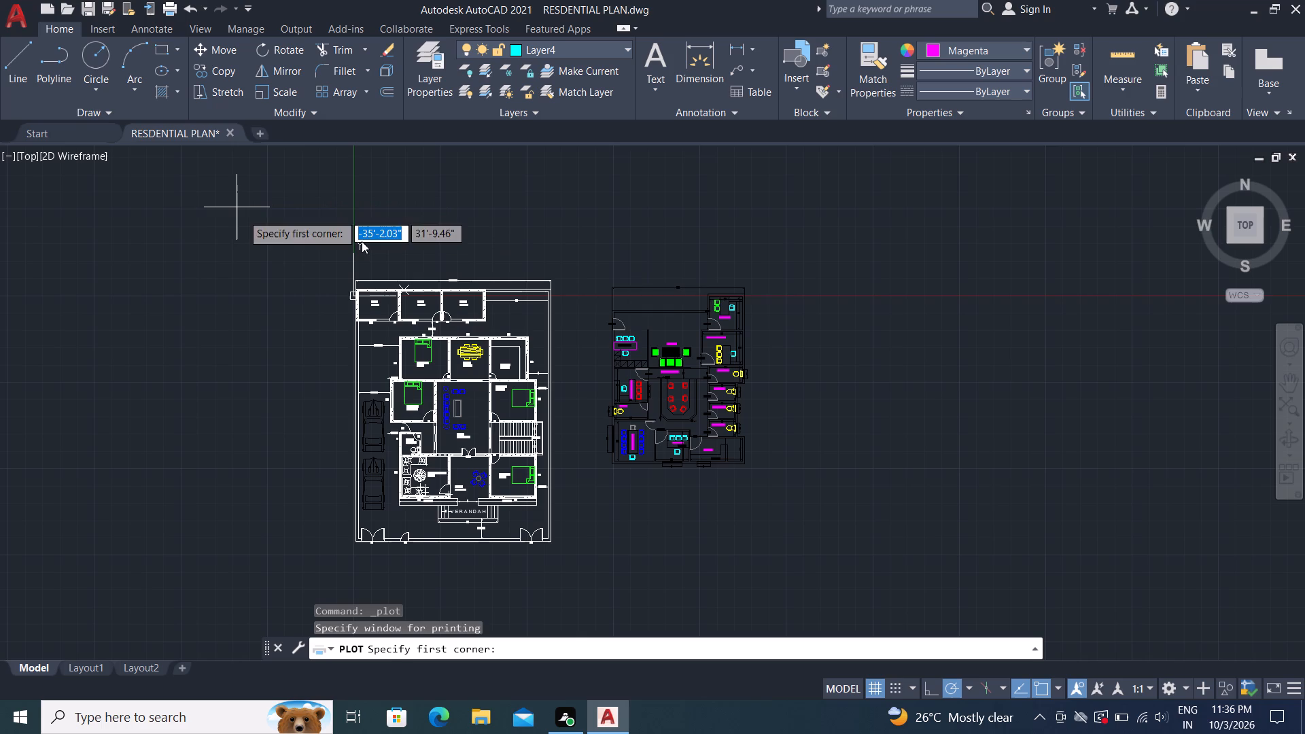
click(576, 239)
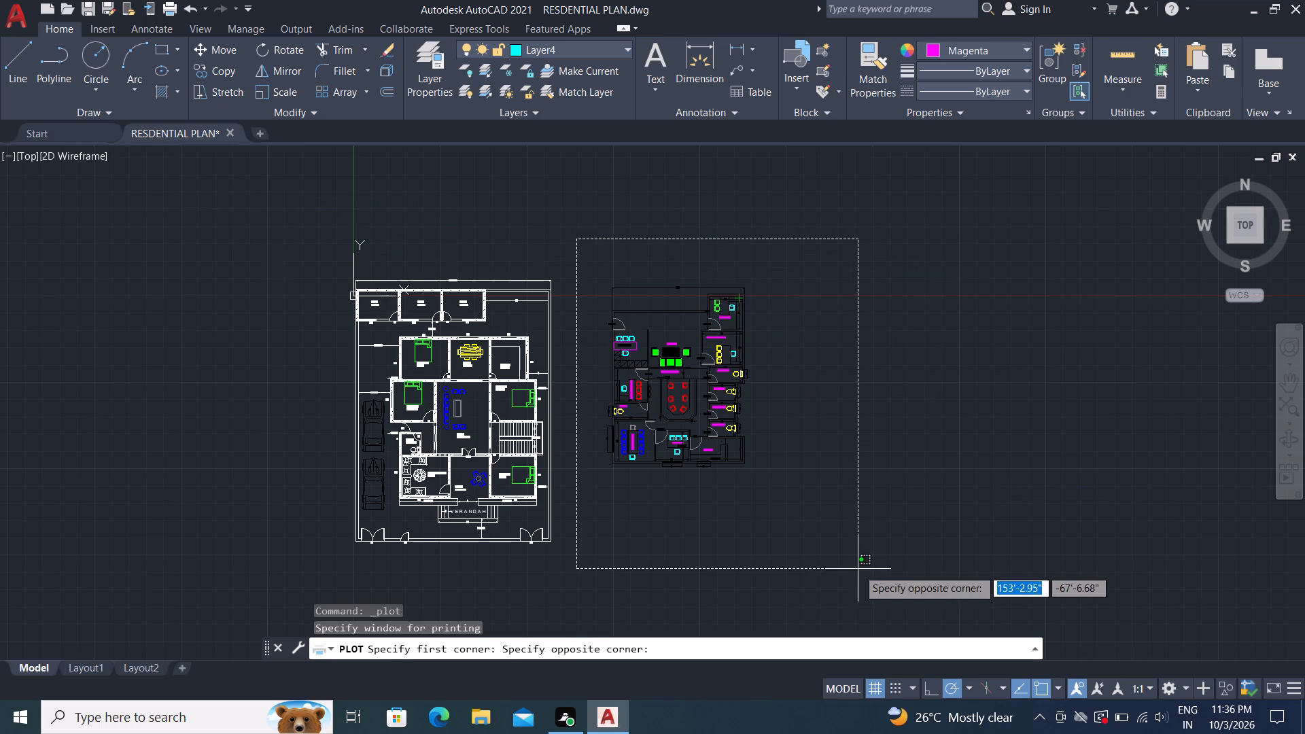
click(856, 569)
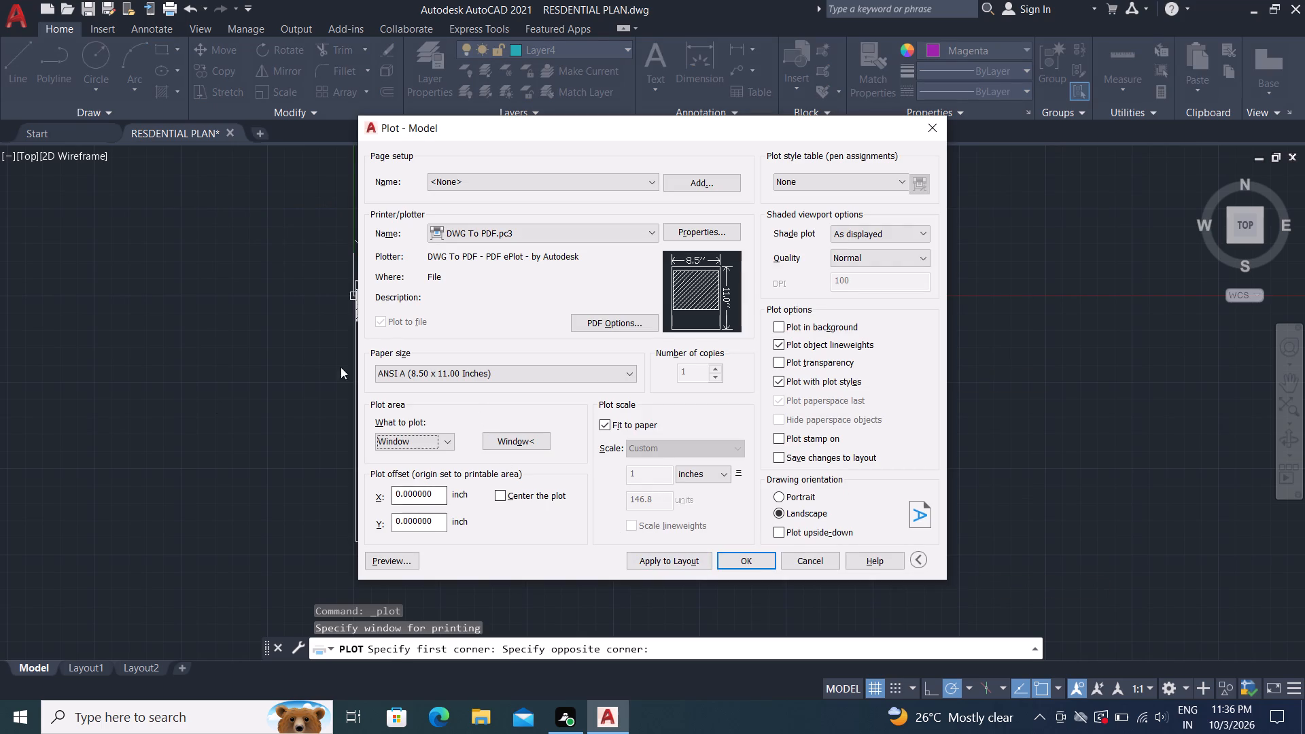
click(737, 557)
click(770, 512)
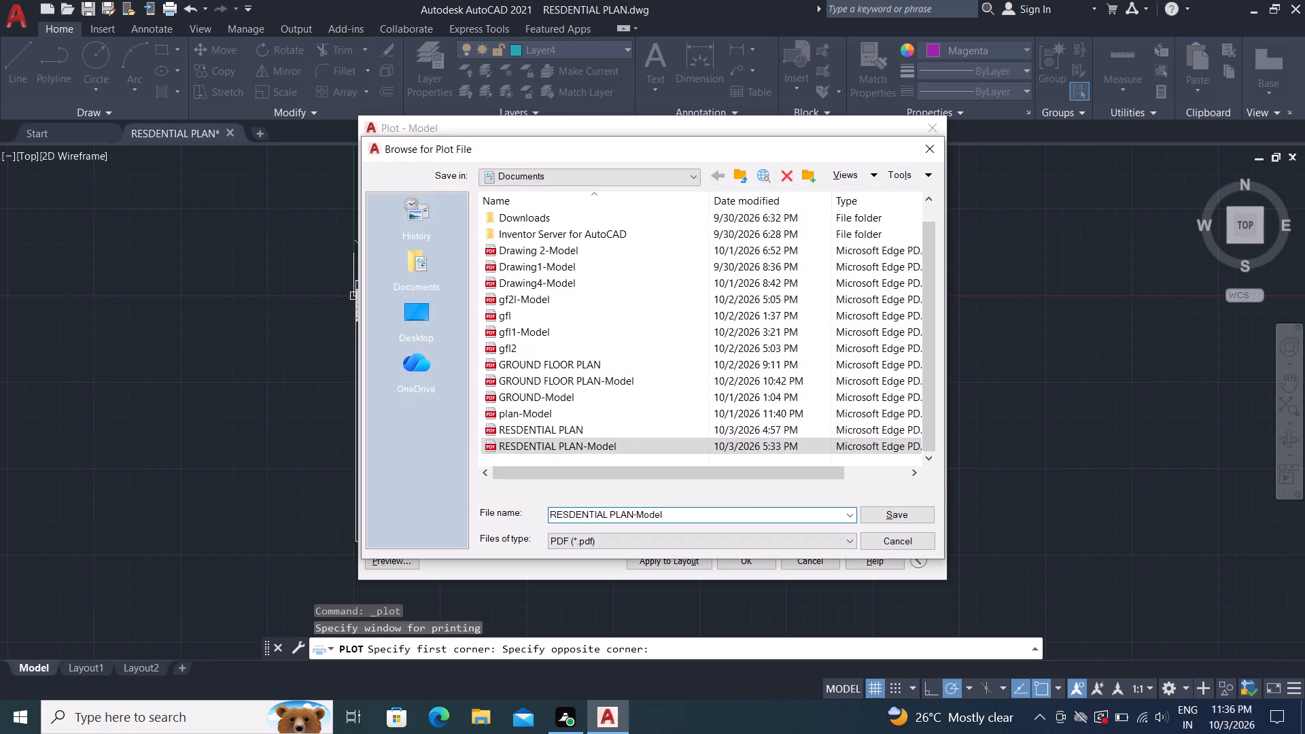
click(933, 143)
Preview the plot and examine the office plan's line, furniture and label colors on the sheet.
click(378, 557)
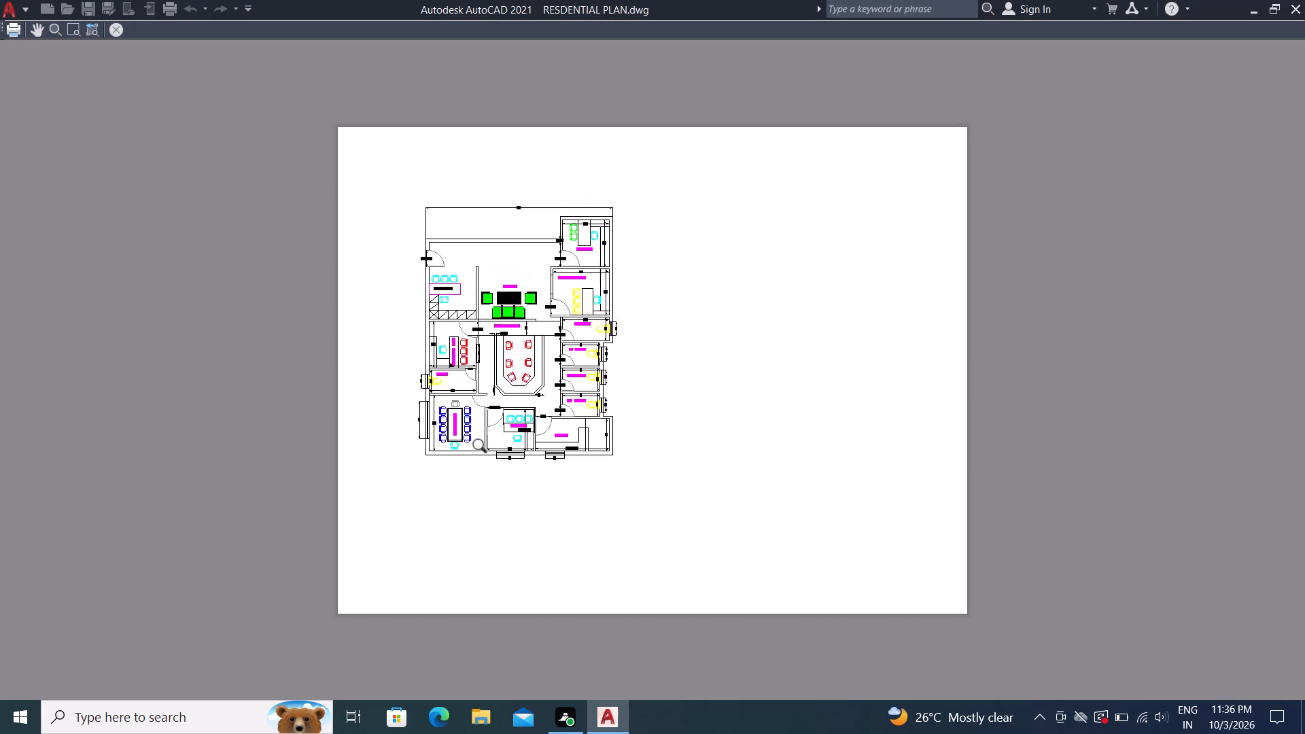
scroll(479, 444, up, 4)
scroll(465, 443, down, 2)
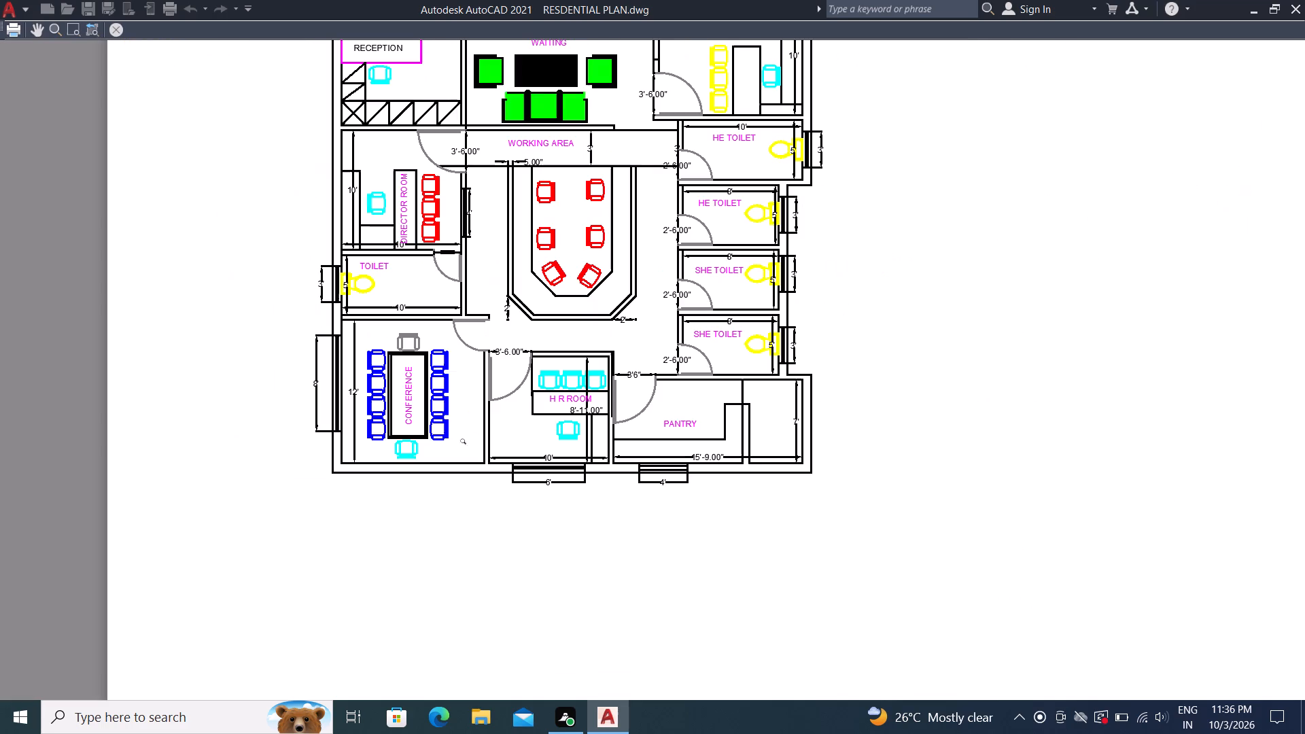
scroll(487, 462, down, 1)
scroll(645, 130, up, 1)
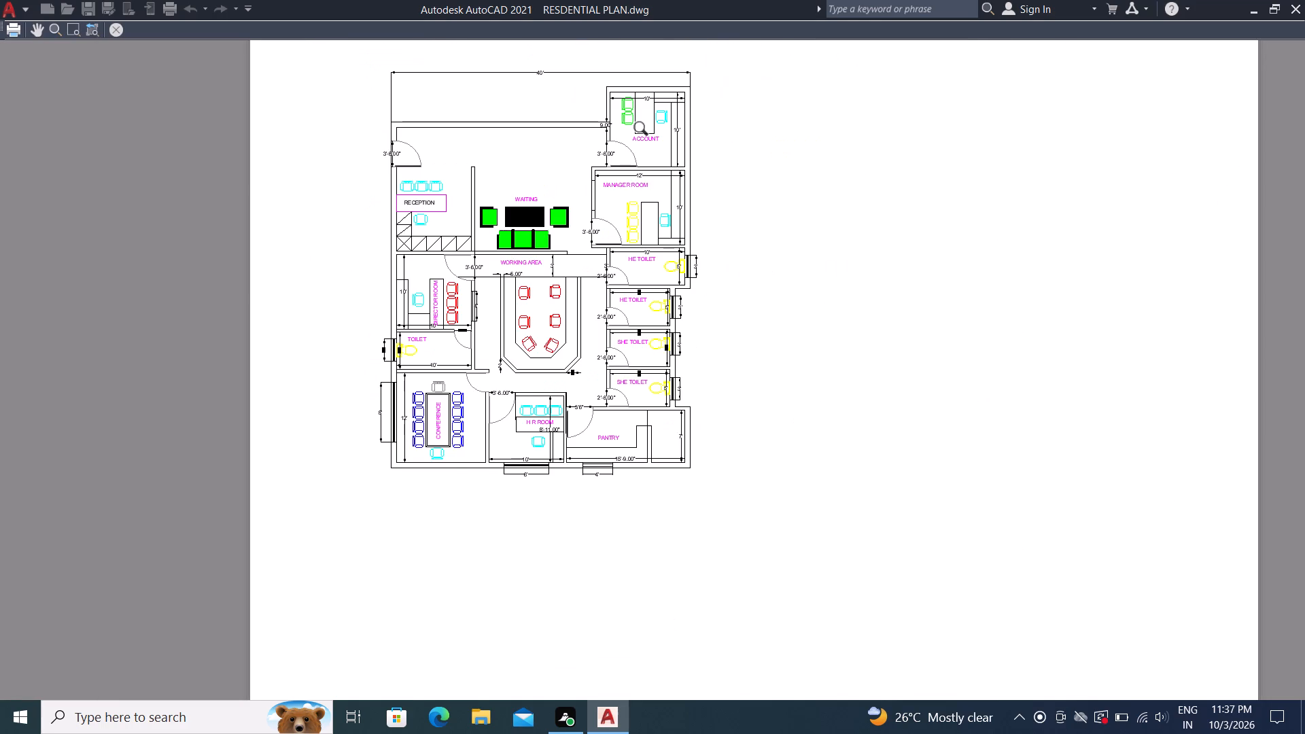
scroll(645, 130, up, 1)
scroll(817, 248, down, 1)
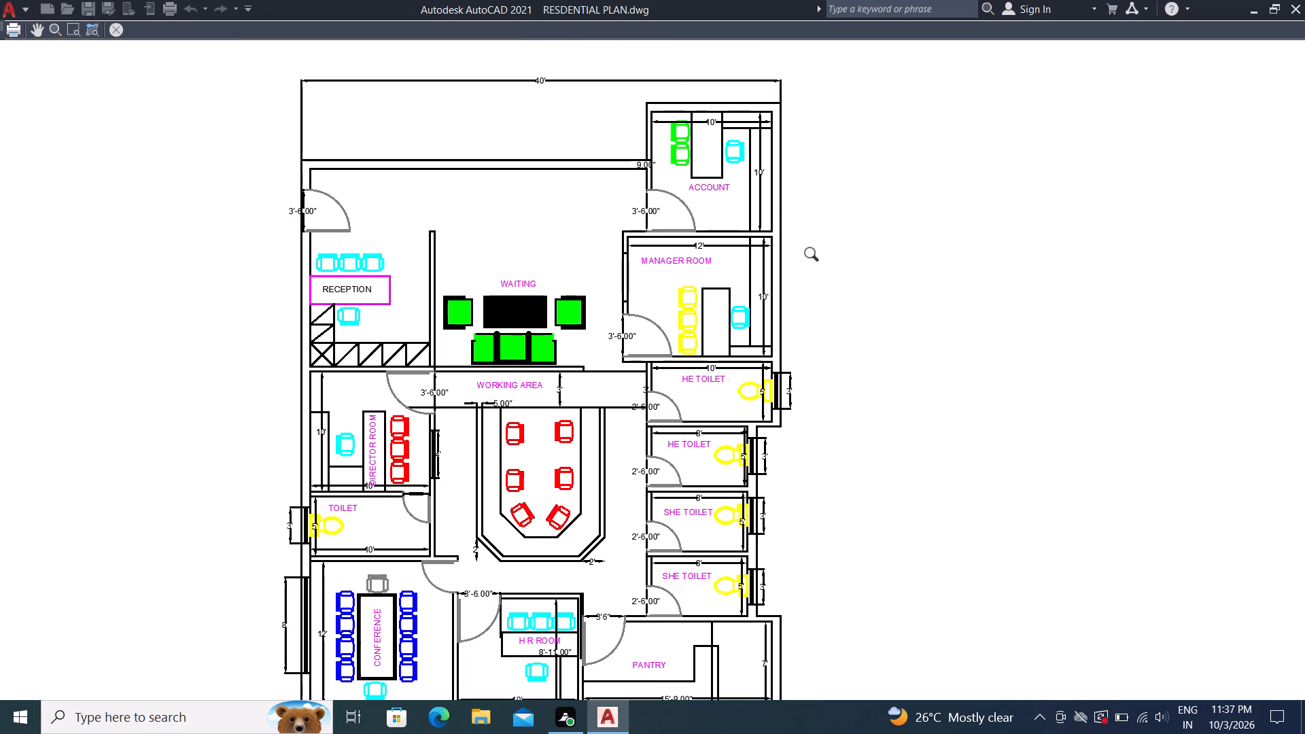
scroll(816, 256, down, 1)
scroll(804, 275, up, 1)
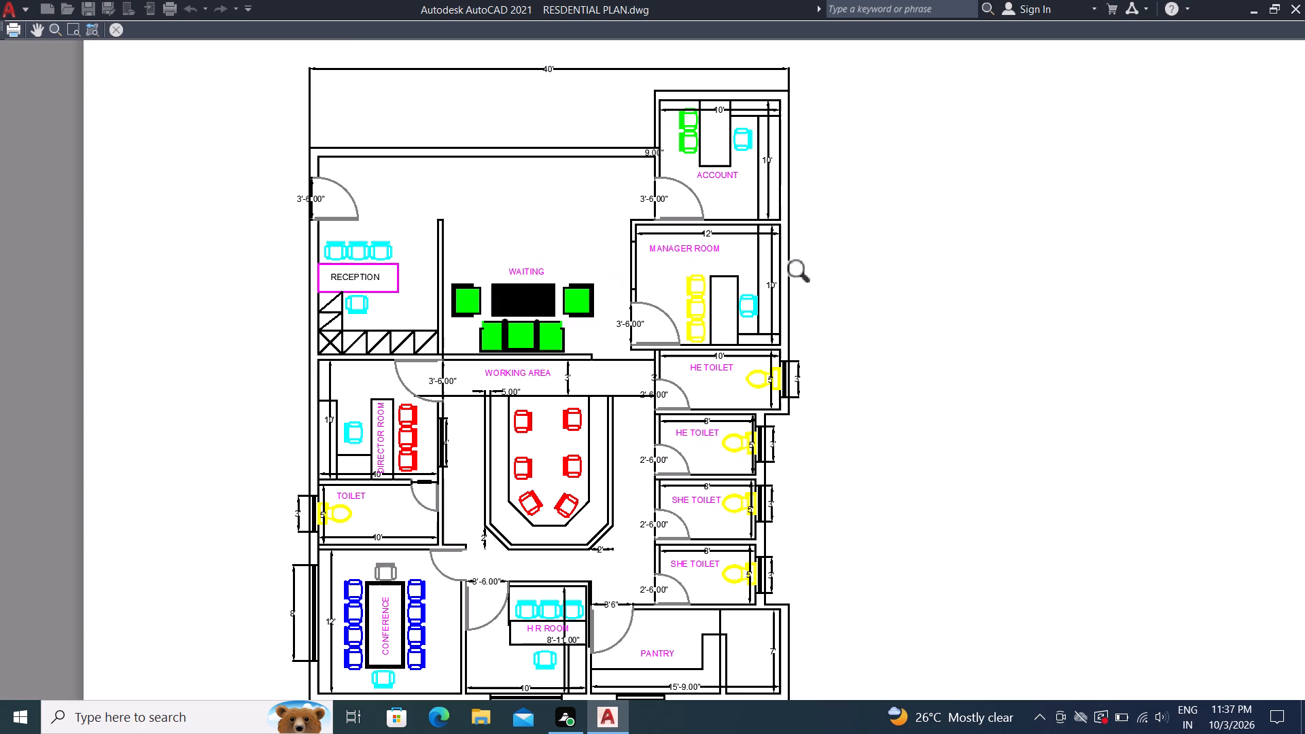
scroll(914, 301, down, 1)
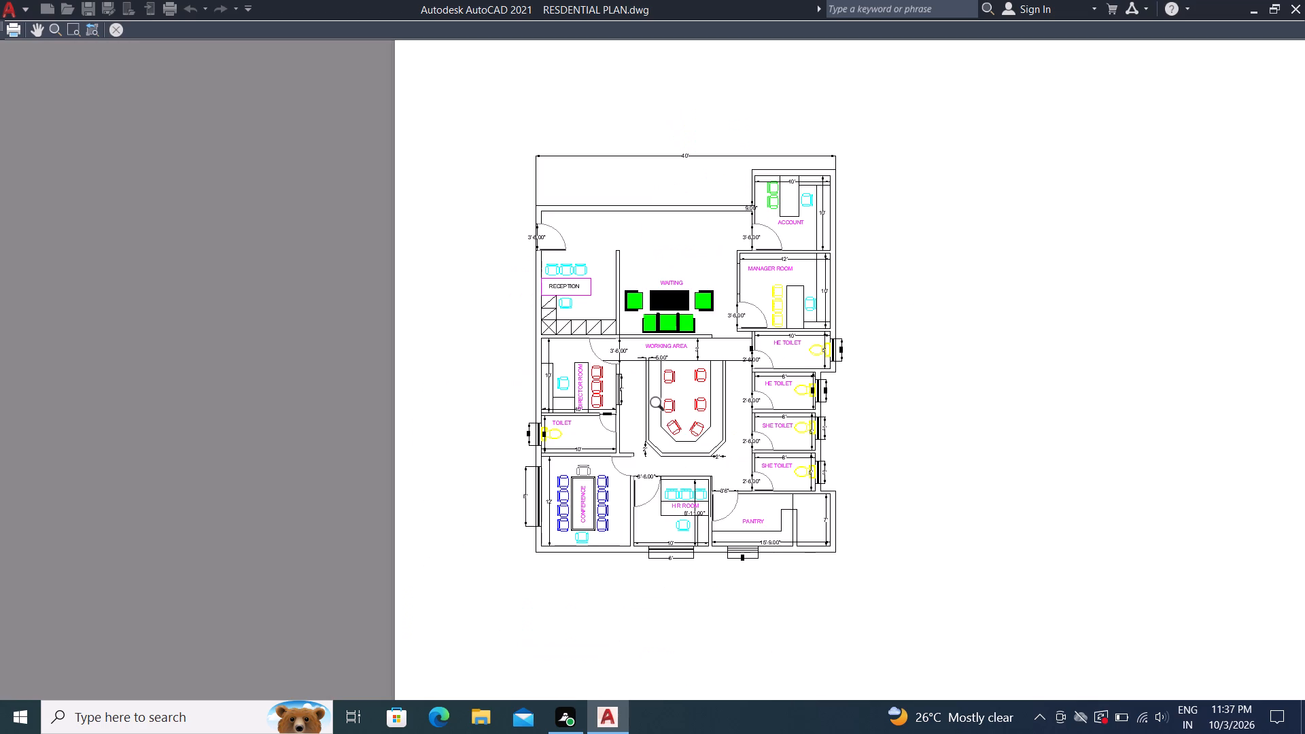
scroll(661, 408, up, 2)
scroll(661, 409, down, 2)
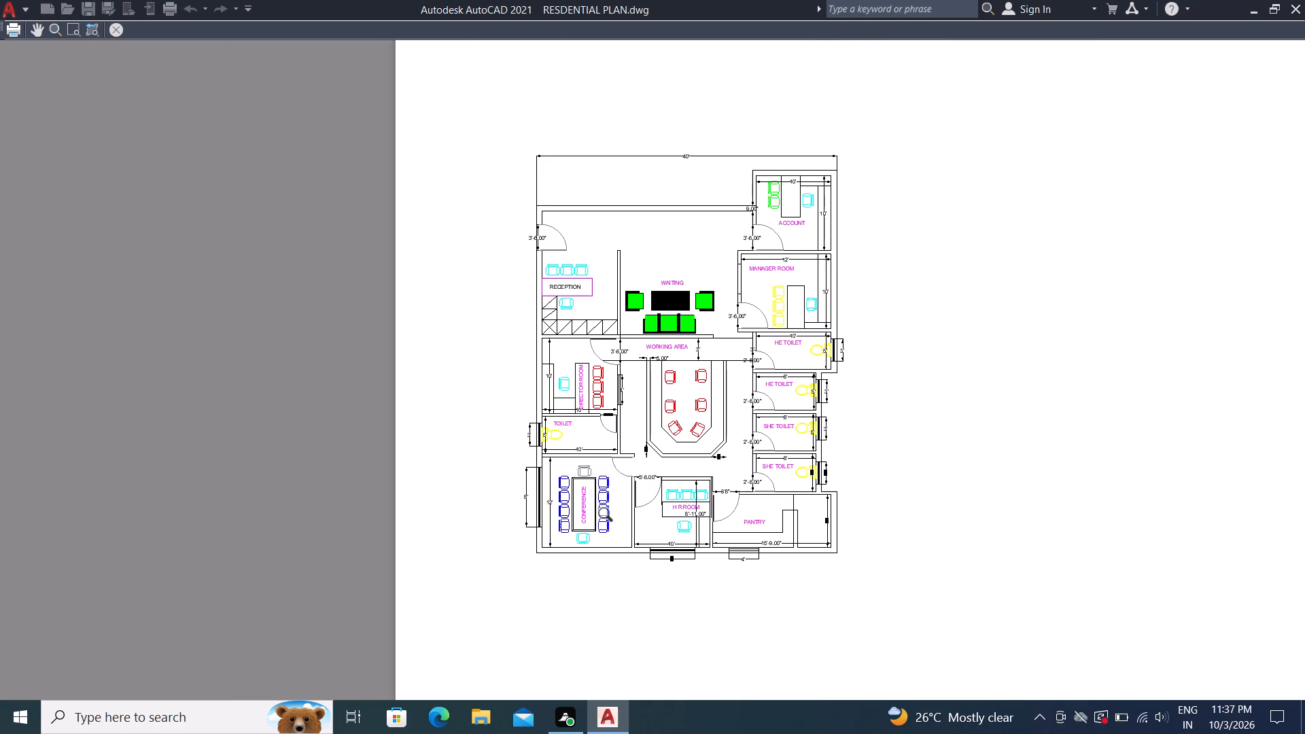
key(Escape)
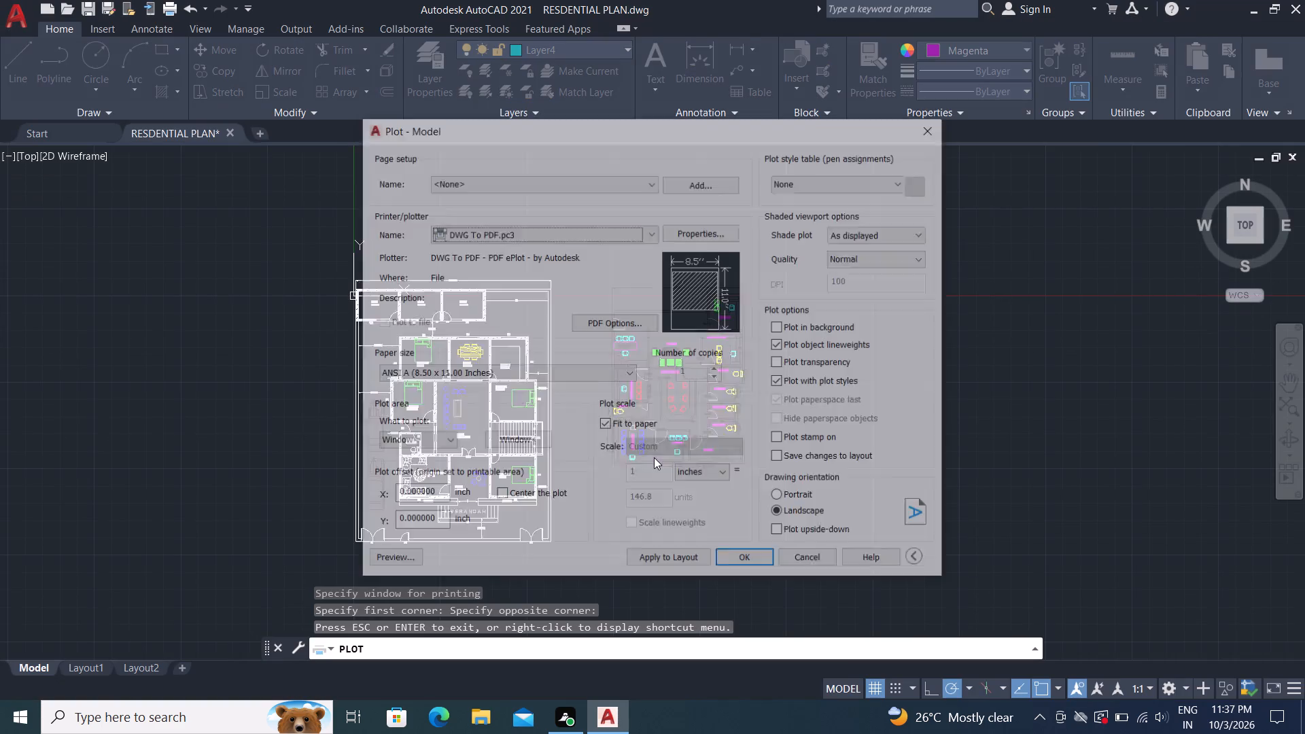
Plot the office plan to a PDF file named OFFICE in the Documents folder.
click(744, 559)
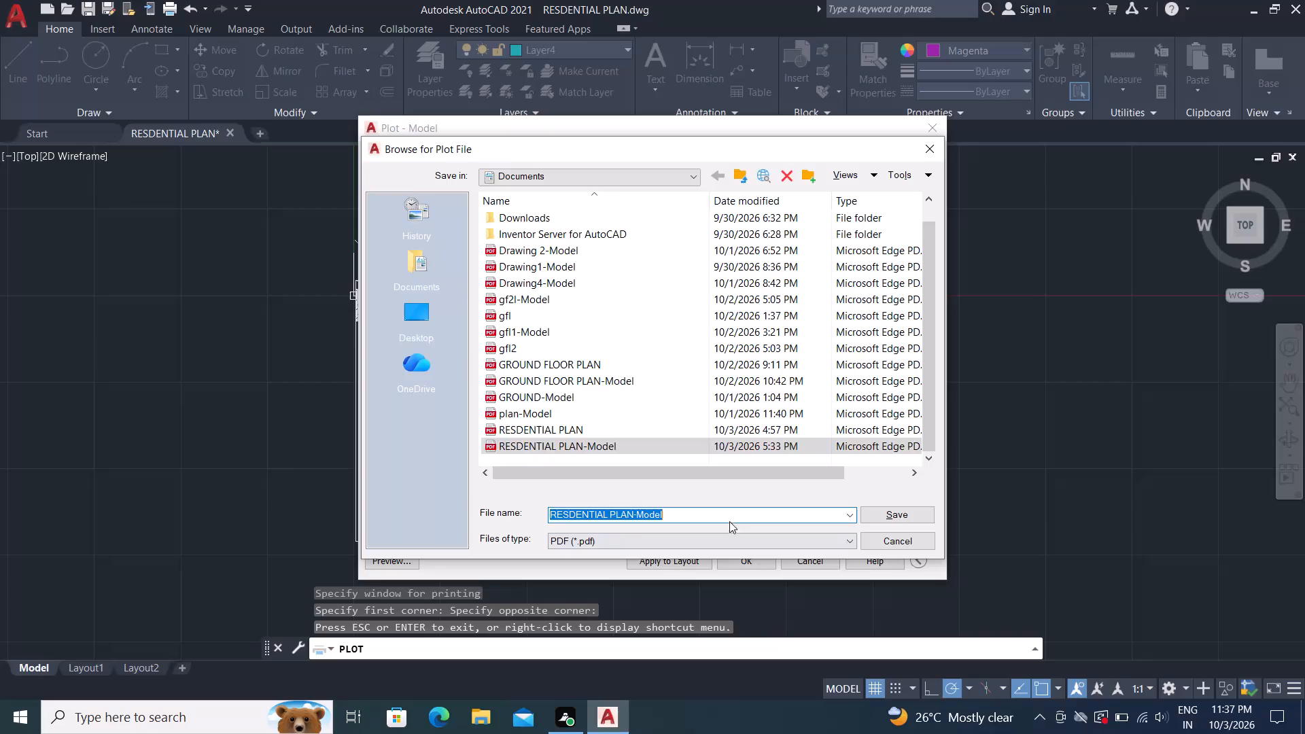
click(726, 514)
key(Delete)
key(Delete)
key(Delete)
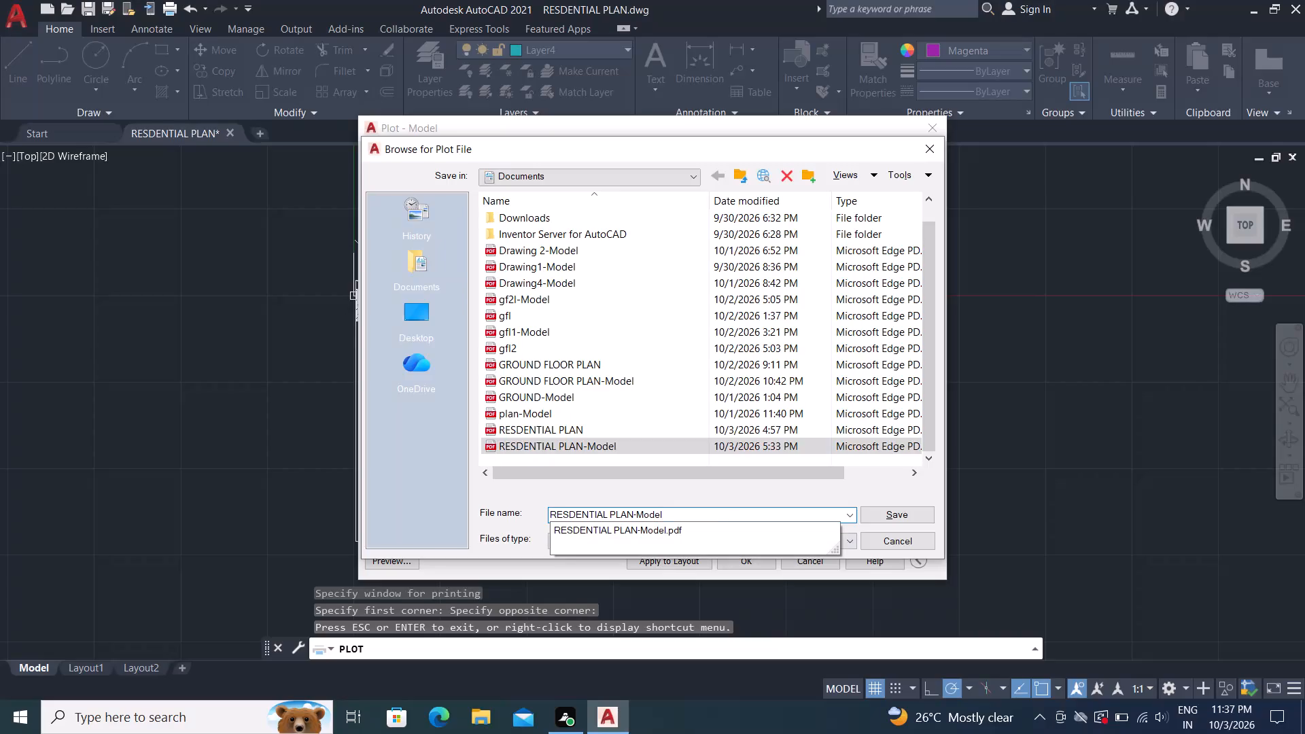
key(BackSpace)
key(BackSpace)
key(BackSpace)
key(BackSpace)
key(BackSpace)
key(BackSpace)
key(BackSpace)
key(BackSpace)
key(BackSpace)
key(BackSpace)
key(BackSpace)
key(BackSpace)
key(BackSpace)
key(BackSpace)
key(BackSpace)
key(BackSpace)
key(BackSpace)
key(BackSpace)
key(BackSpace)
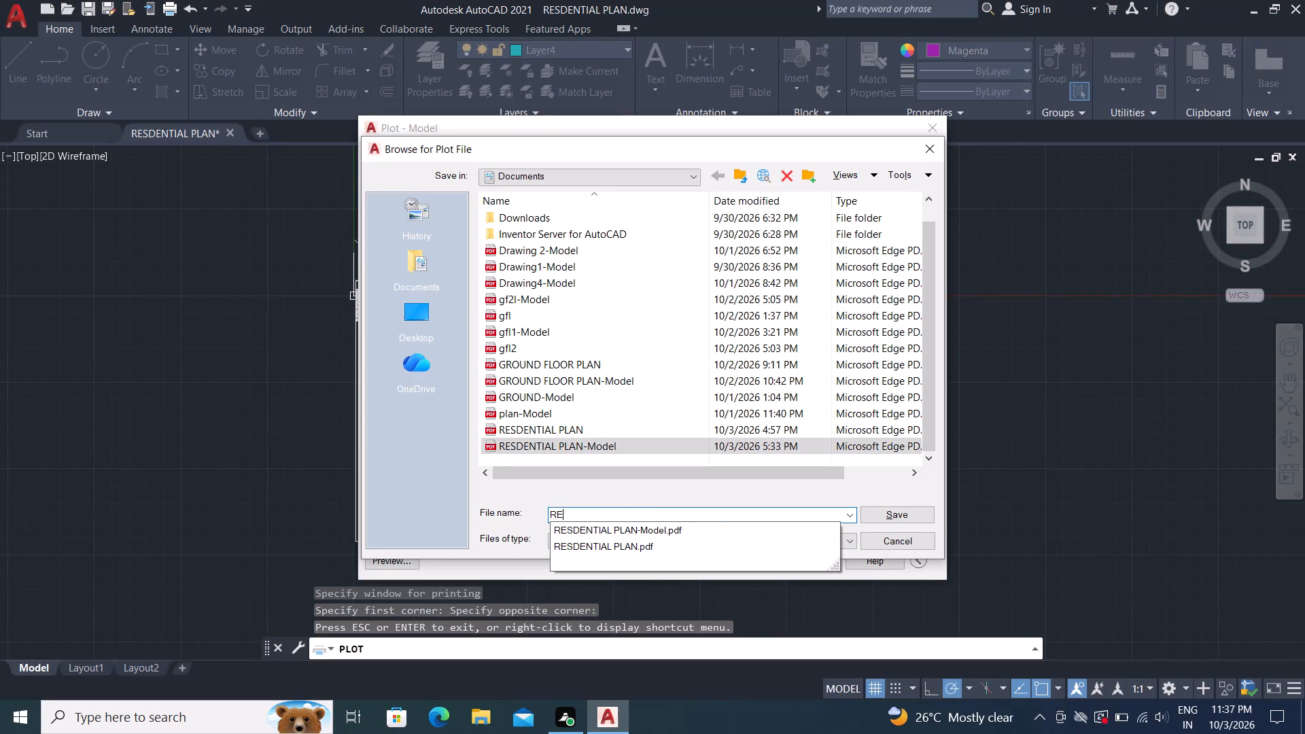
key(BackSpace)
key(BackSpace)
key(BackSpace)
key(o)
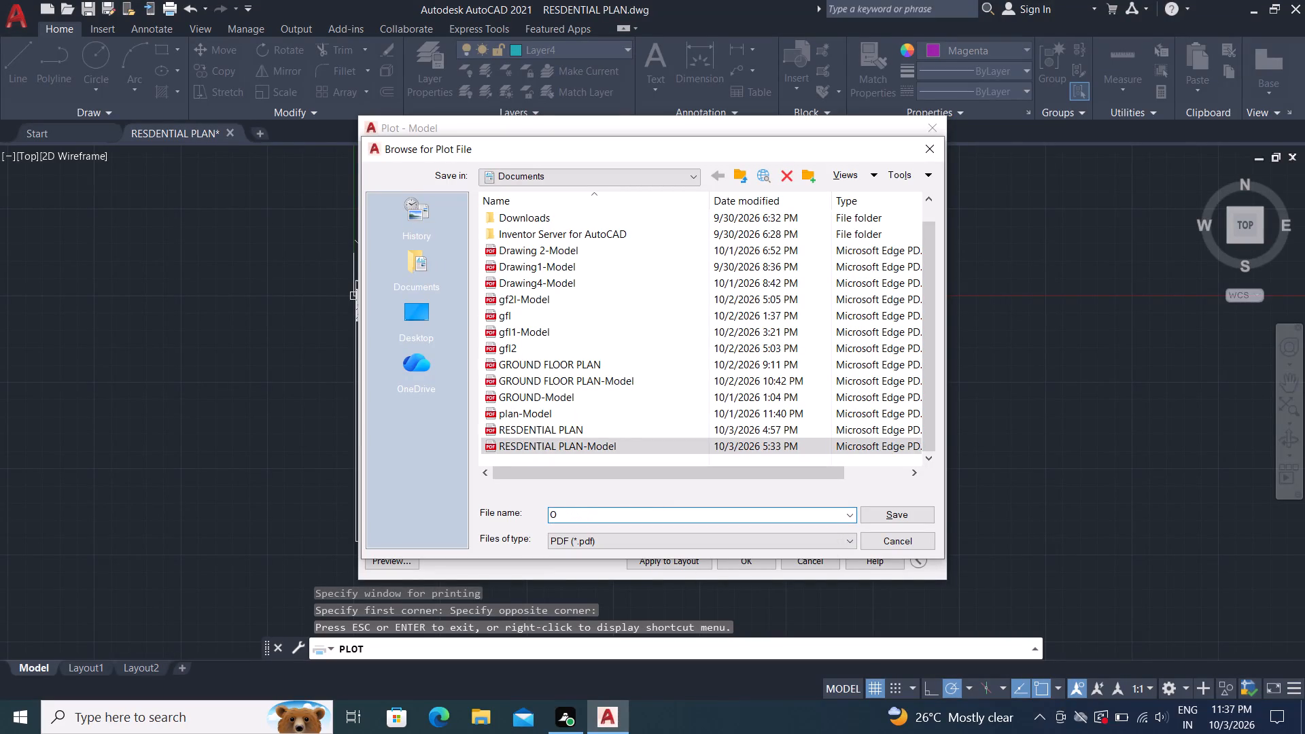
text(FF)
text(ICE)
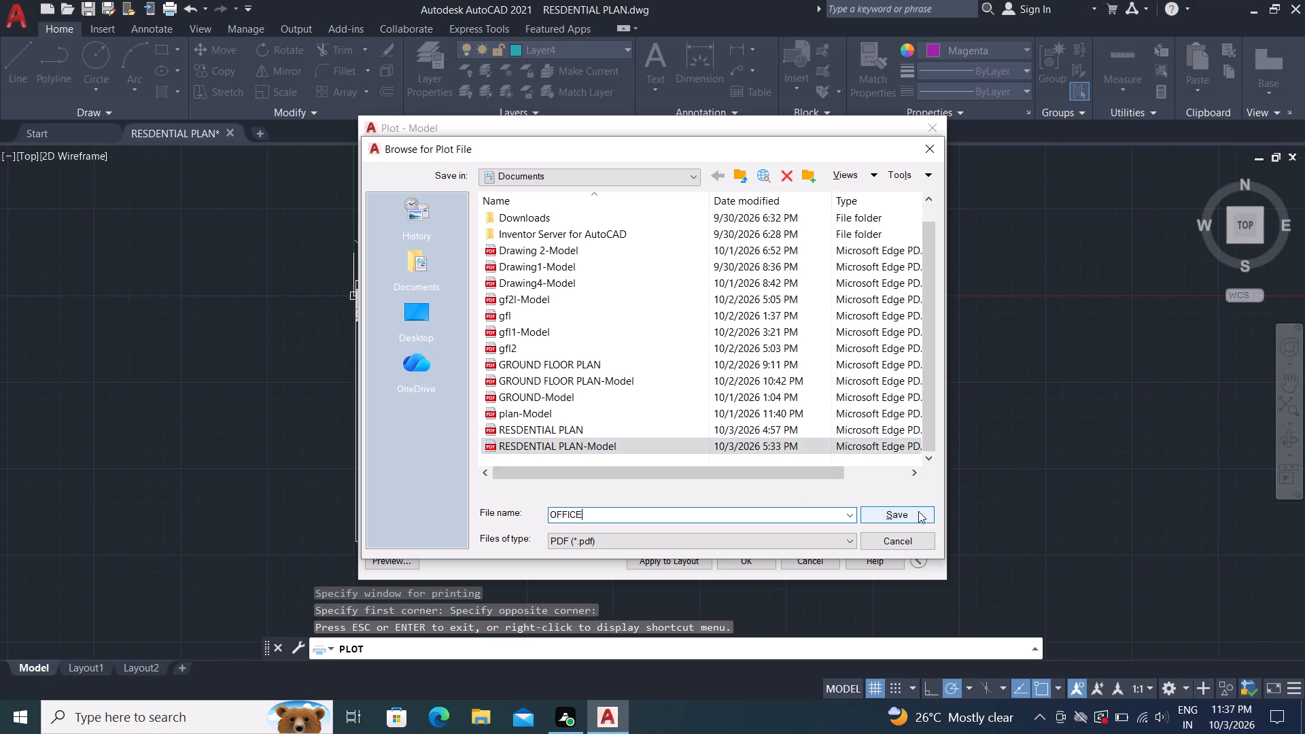
click(912, 514)
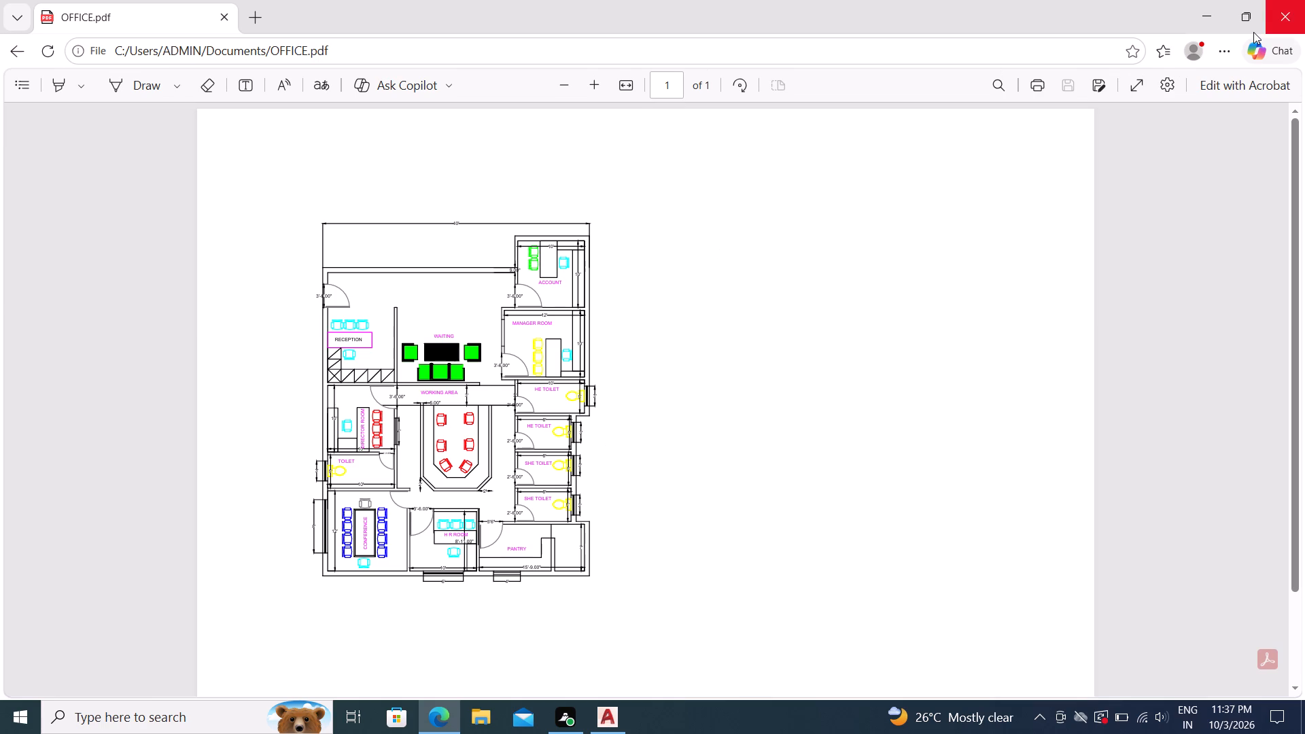
Save the opened OFFICE PDF from Microsoft Edge under the name OFFICE in the Documents folder.
click(1096, 87)
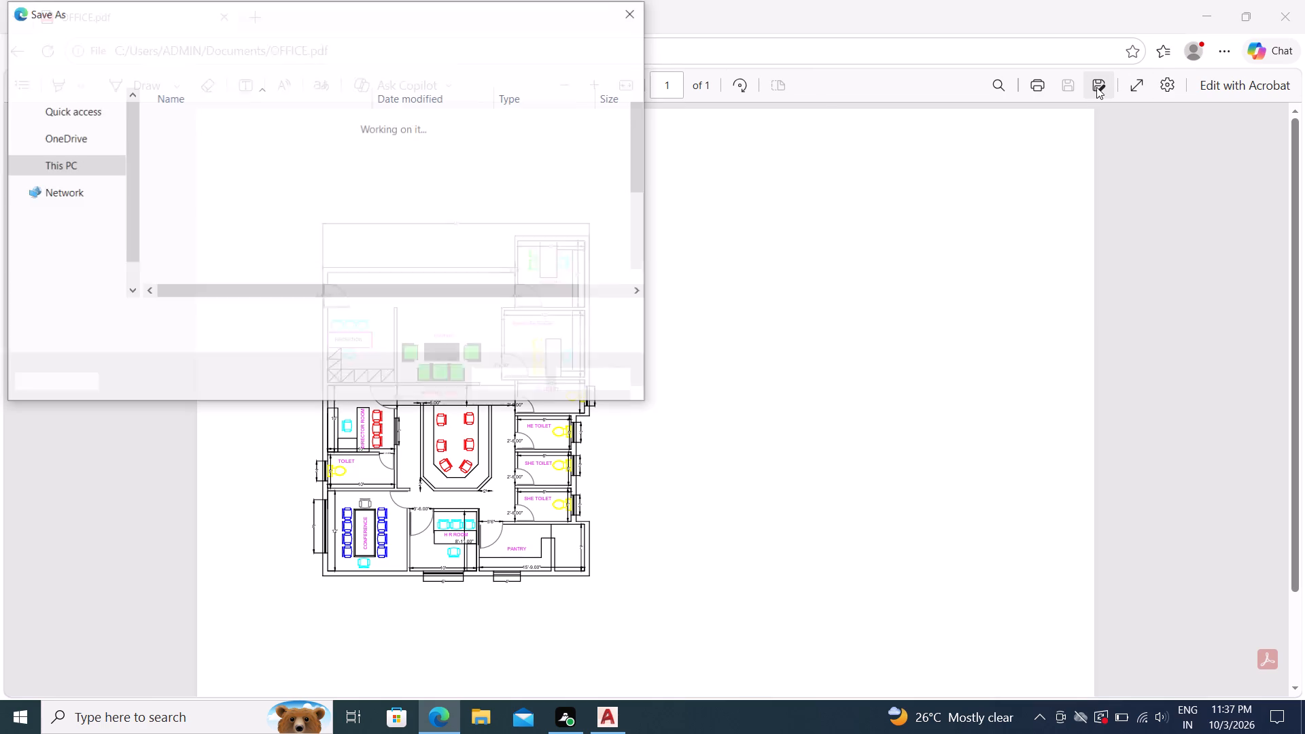
click(516, 383)
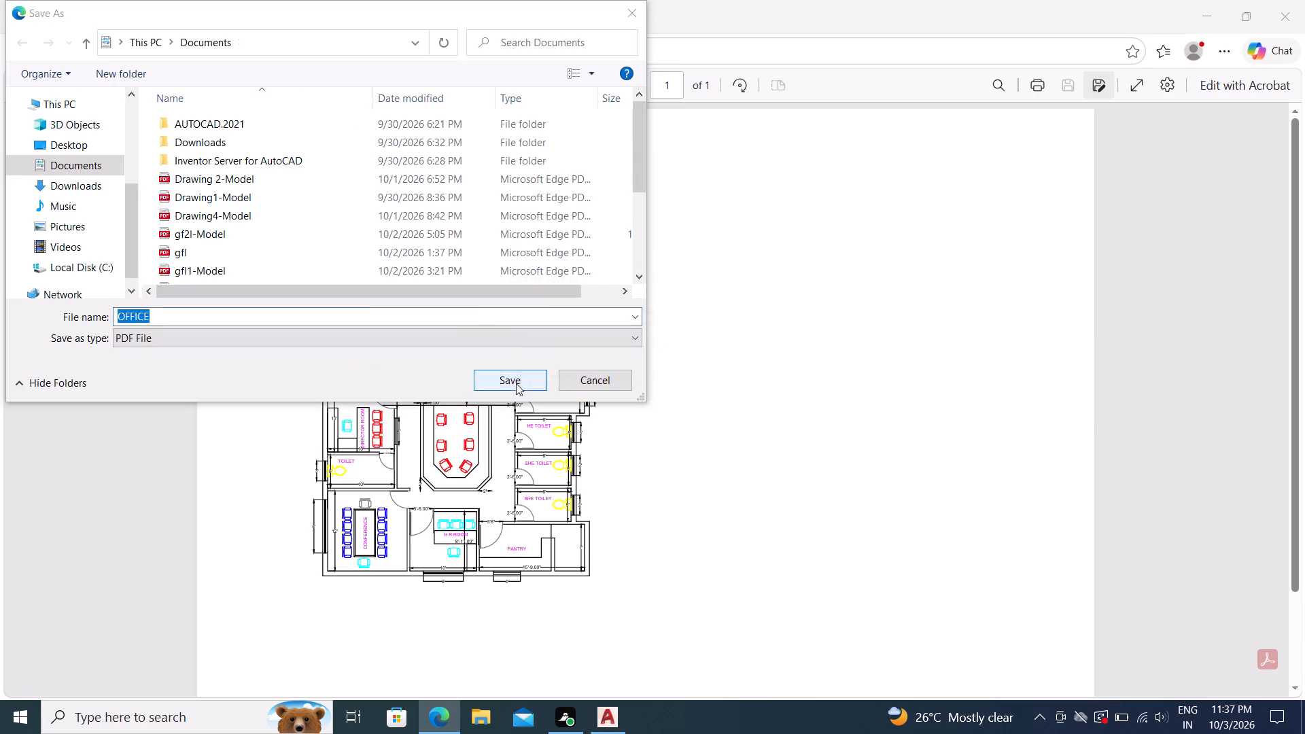
click(697, 362)
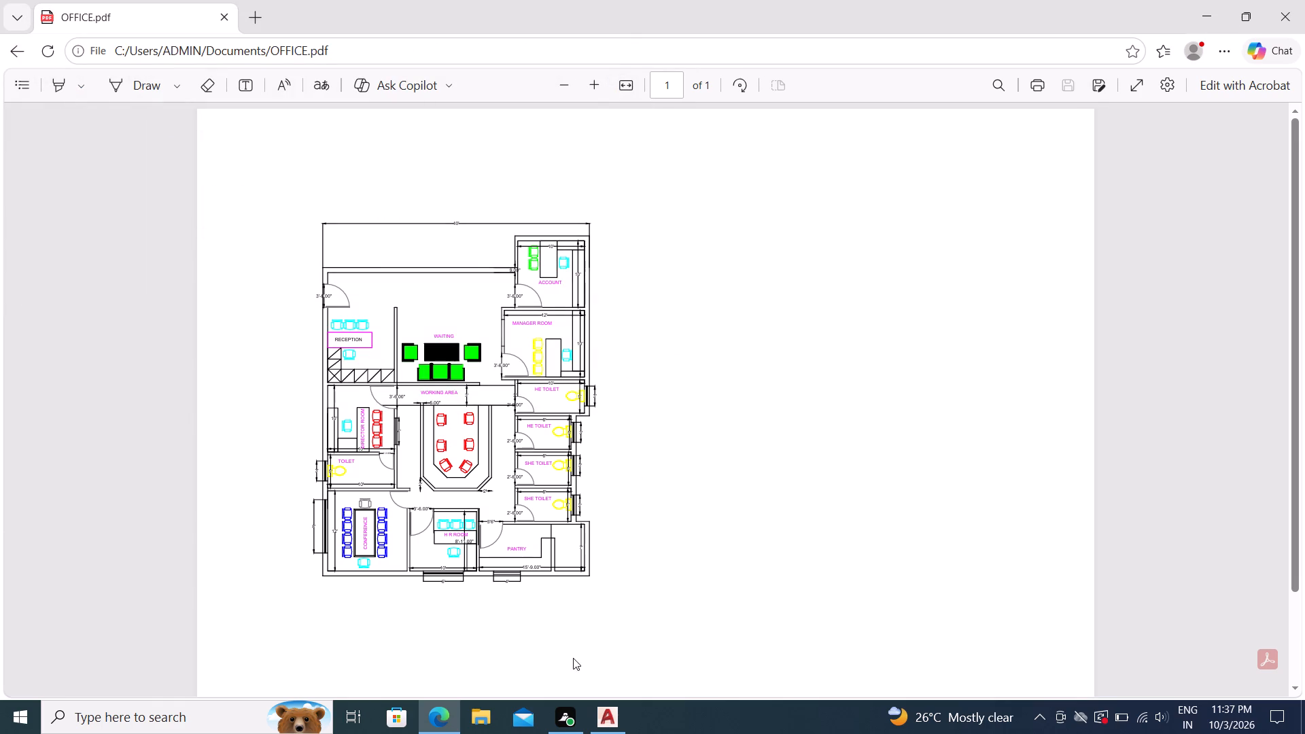
Switch to AutoCAD and save the drawing as RESDENTIAL PLAN in Documents, replacing the existing file.
key(Escape)
click(606, 726)
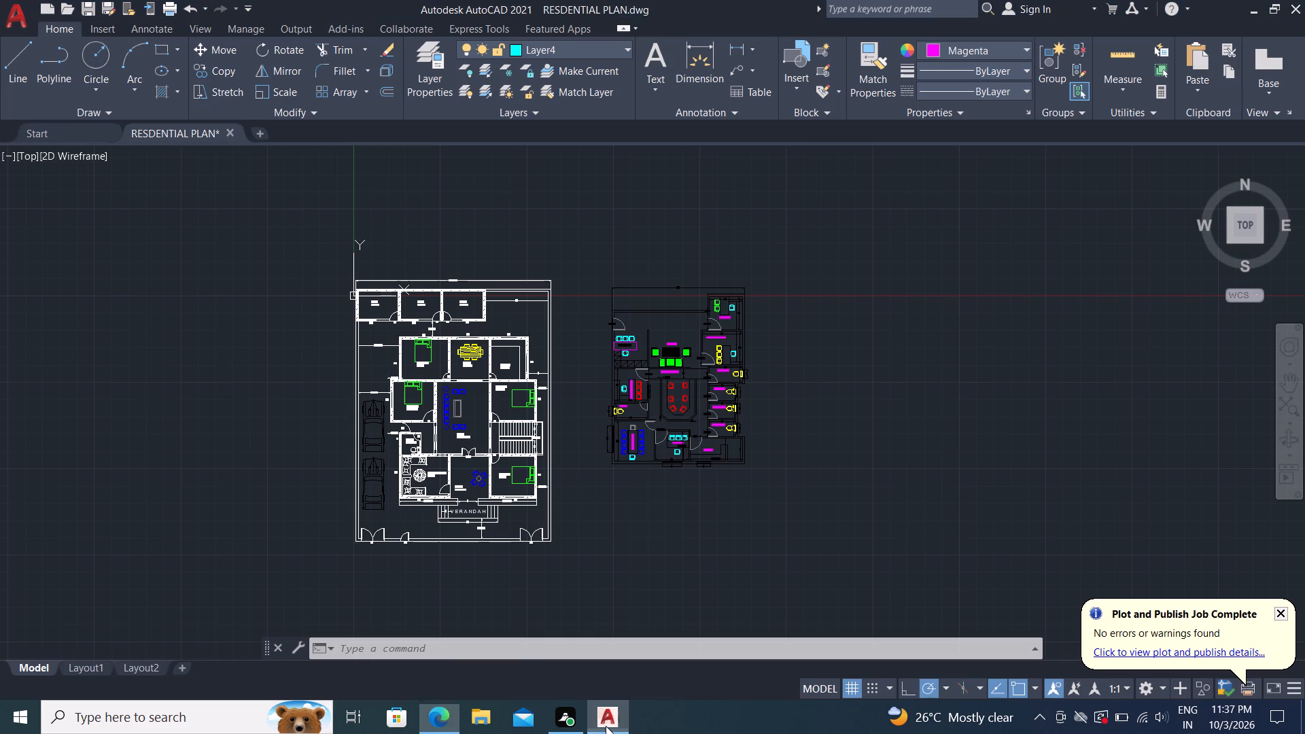
click(109, 5)
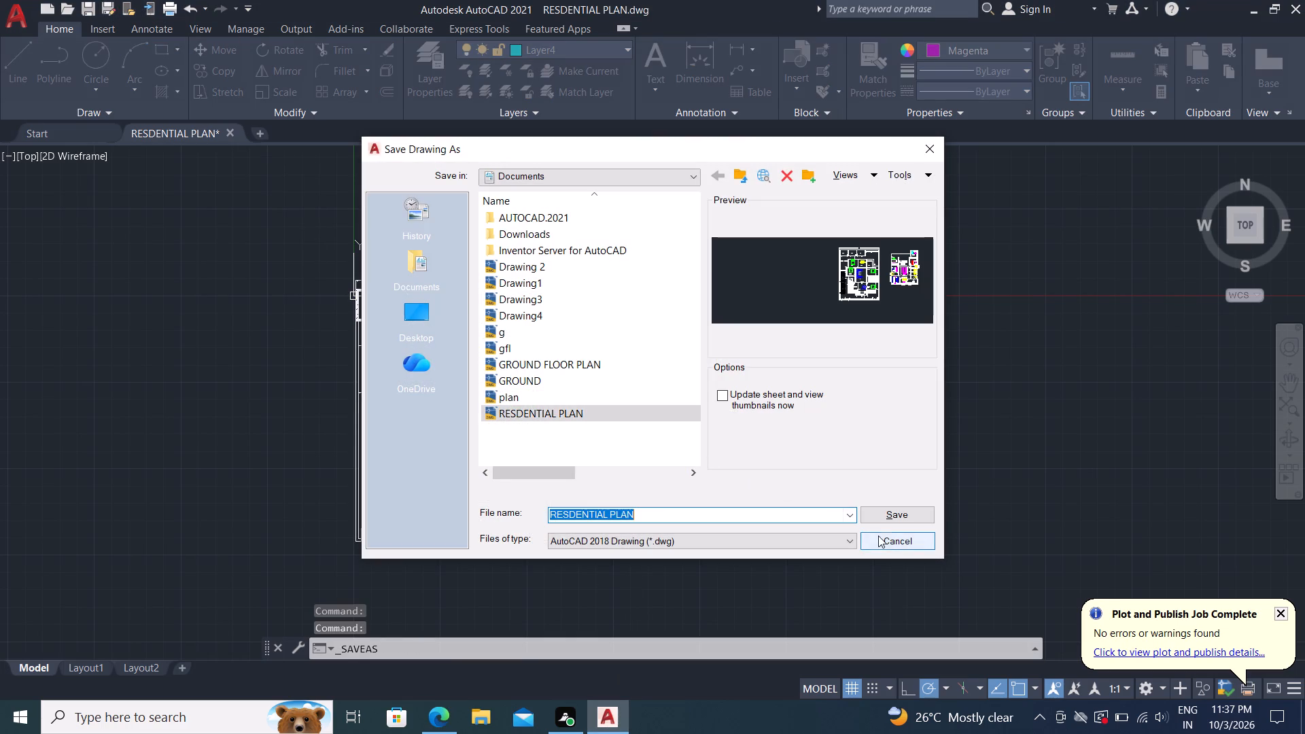
click(888, 517)
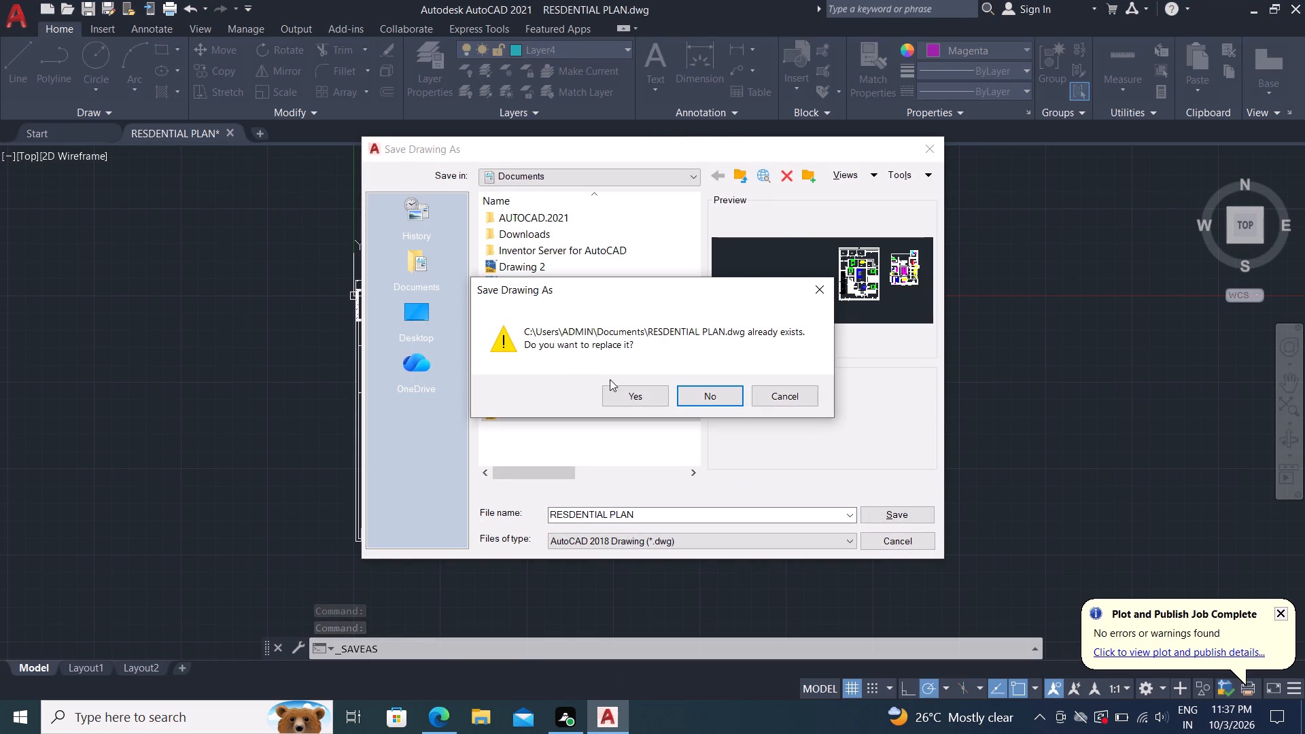
click(627, 391)
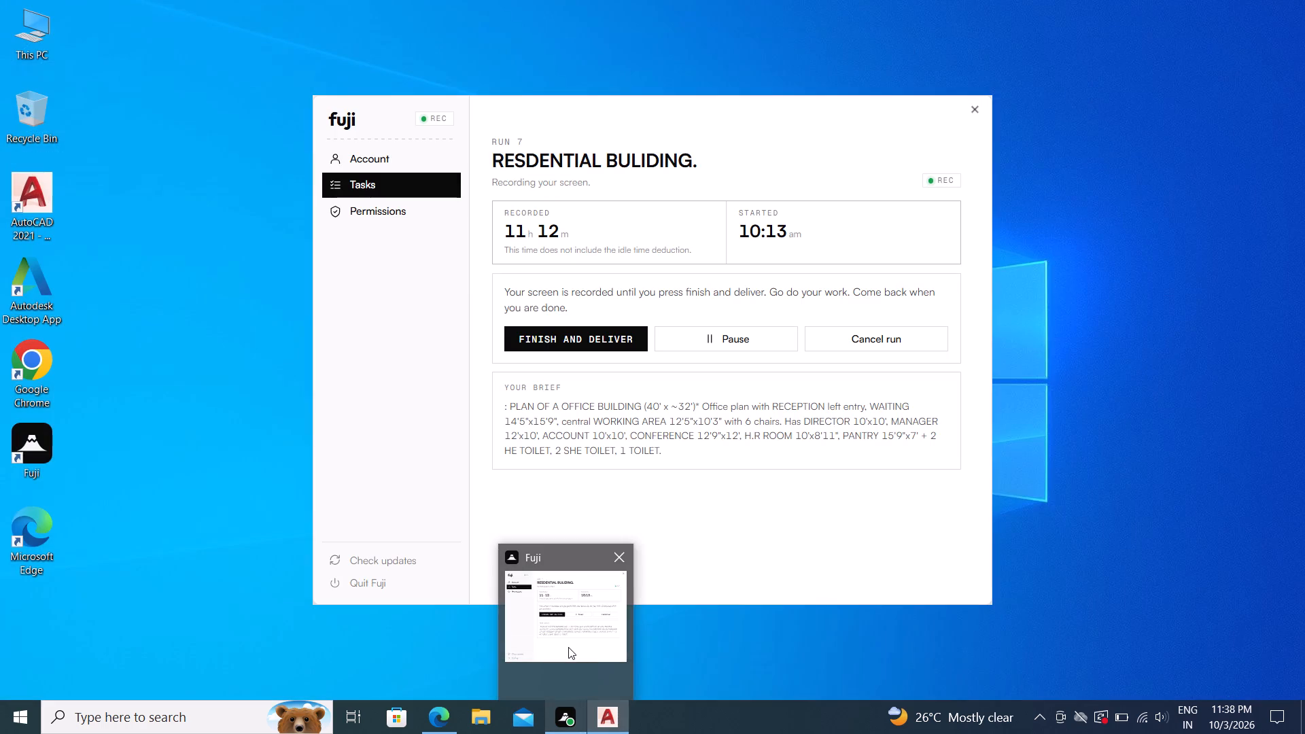
Query the LOGFILENAME system variable for the drawing.
click(662, 652)
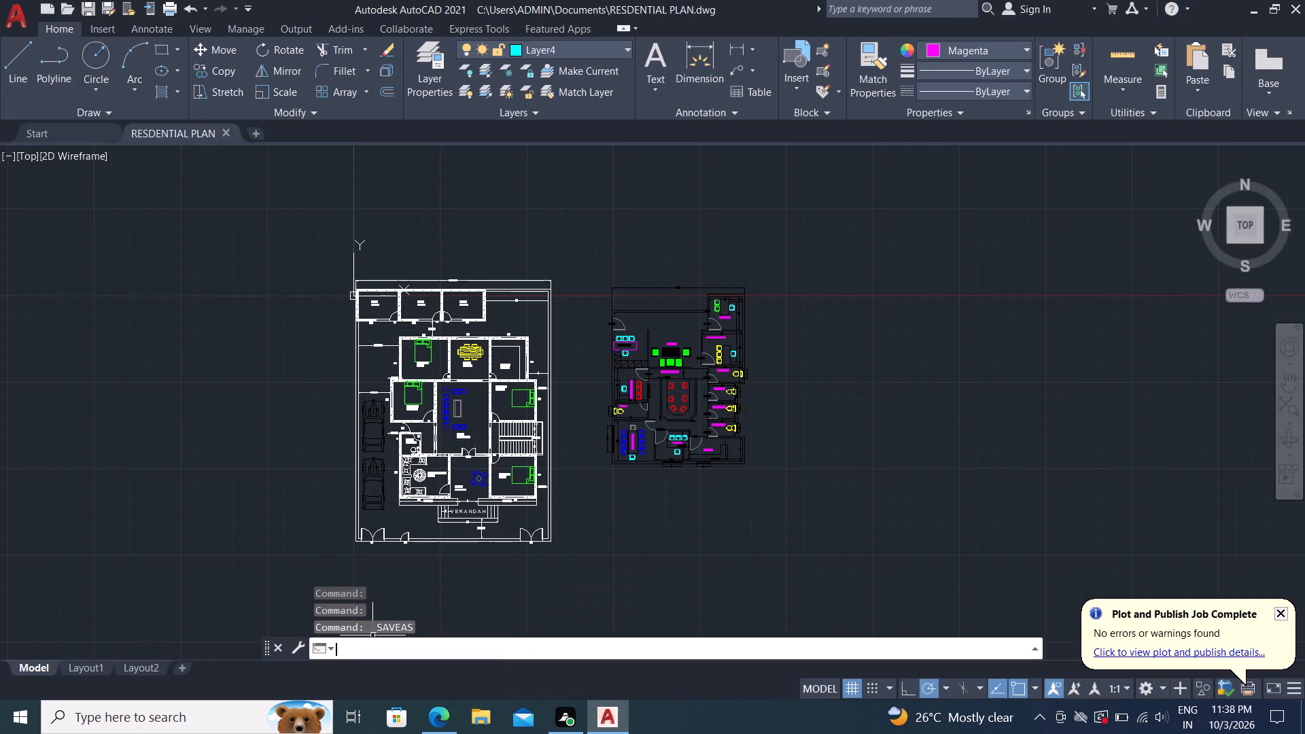
text(LO)
text(GF)
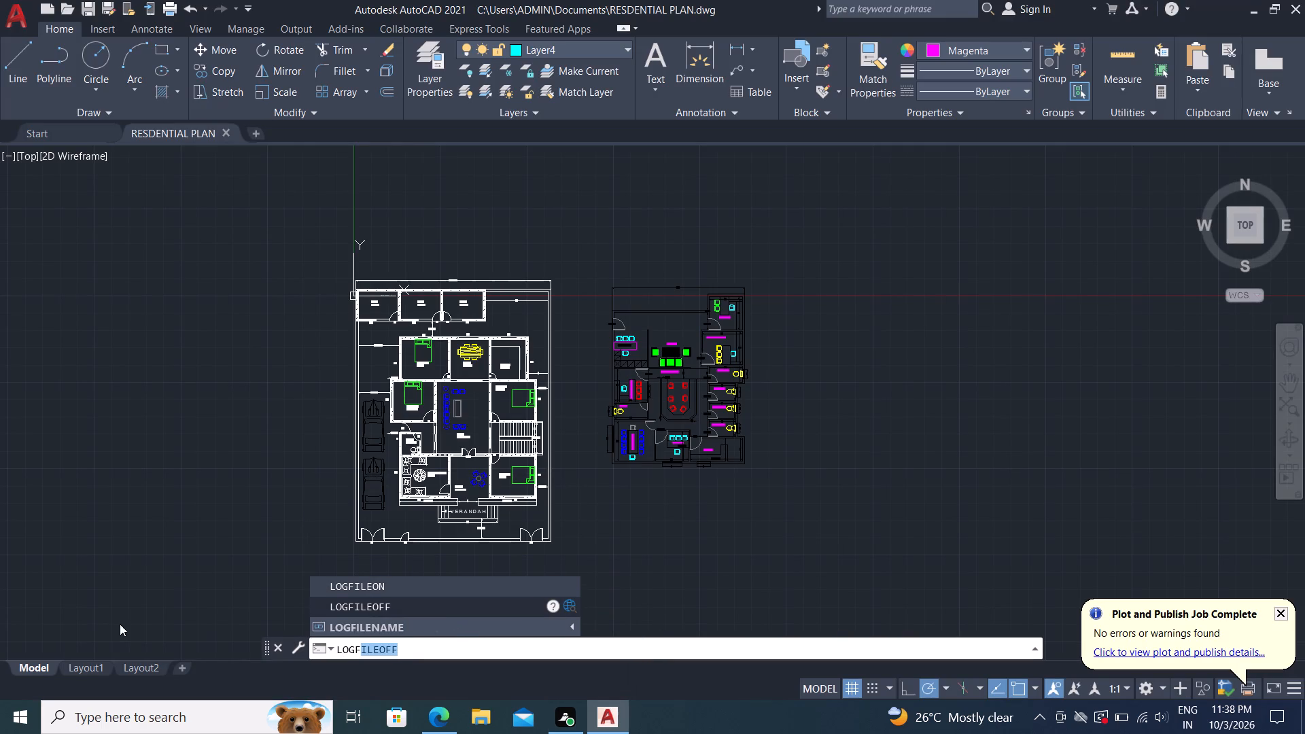
click(334, 627)
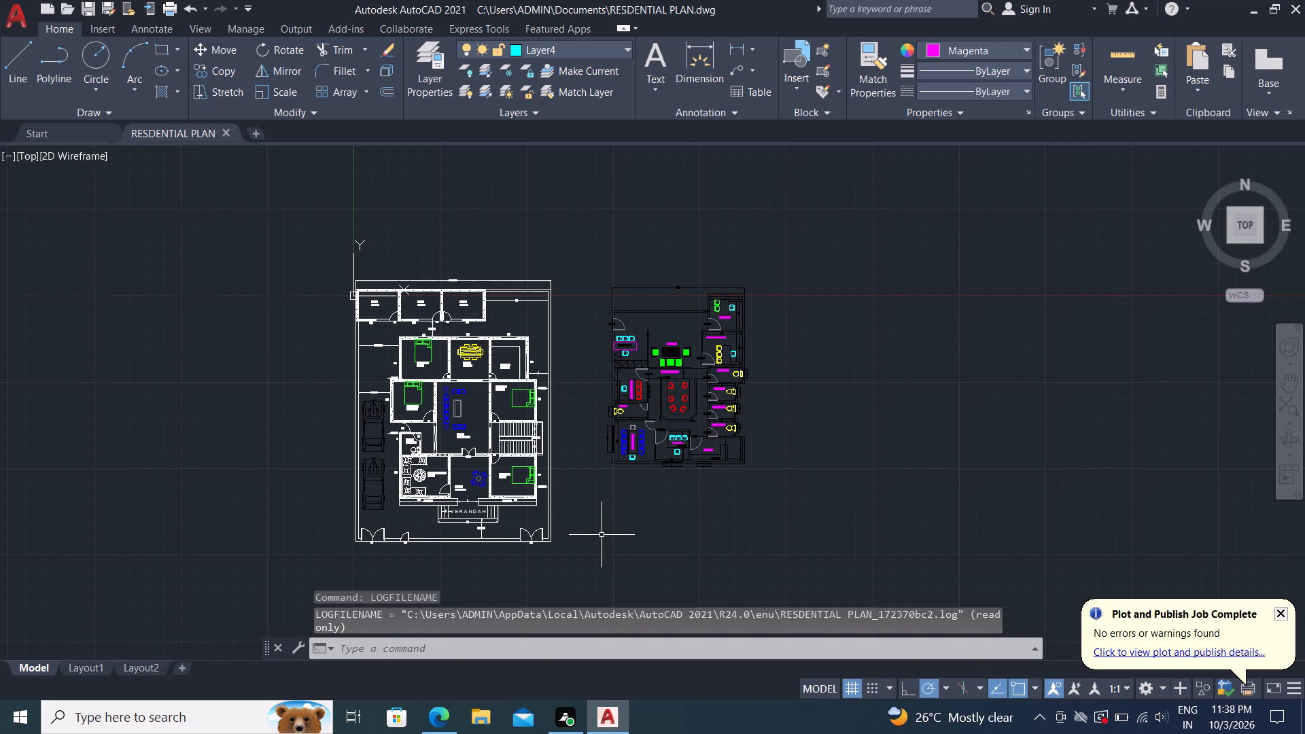
key(Escape)
key(Escape)
key(Escape)
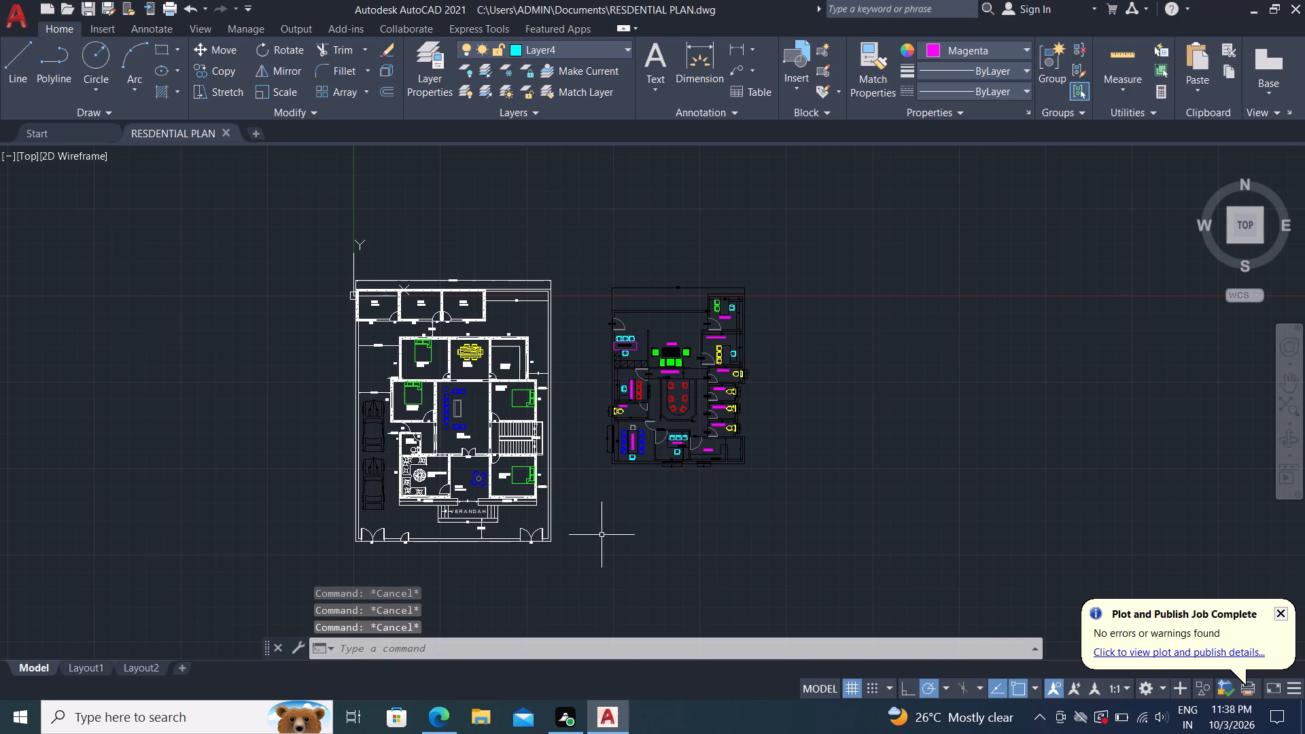
key(Escape)
key(Escape)
key(Escape)
key(Escape)
key(Escape)
key(Escape)
key(Escape)
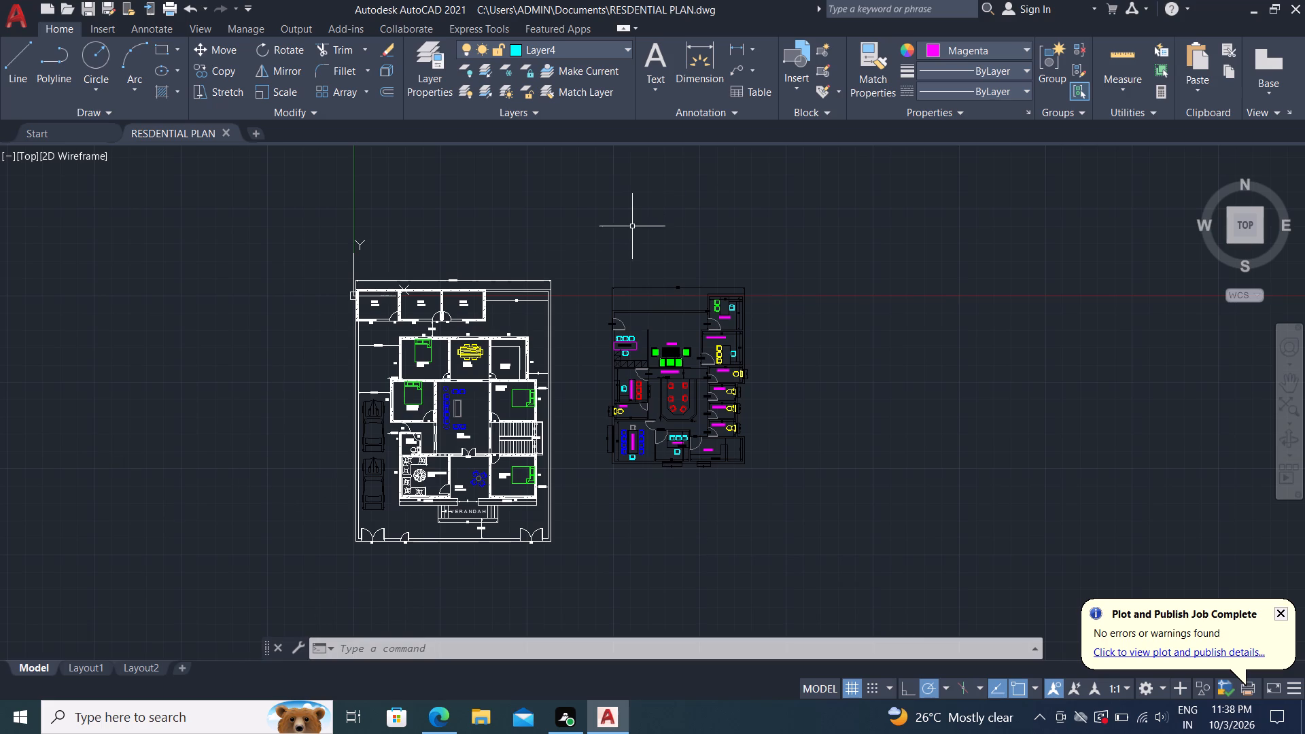
Add multiline text reading RESDENTIAL BULIDING in the empty space below the office plan.
scroll(498, 237, down, 1)
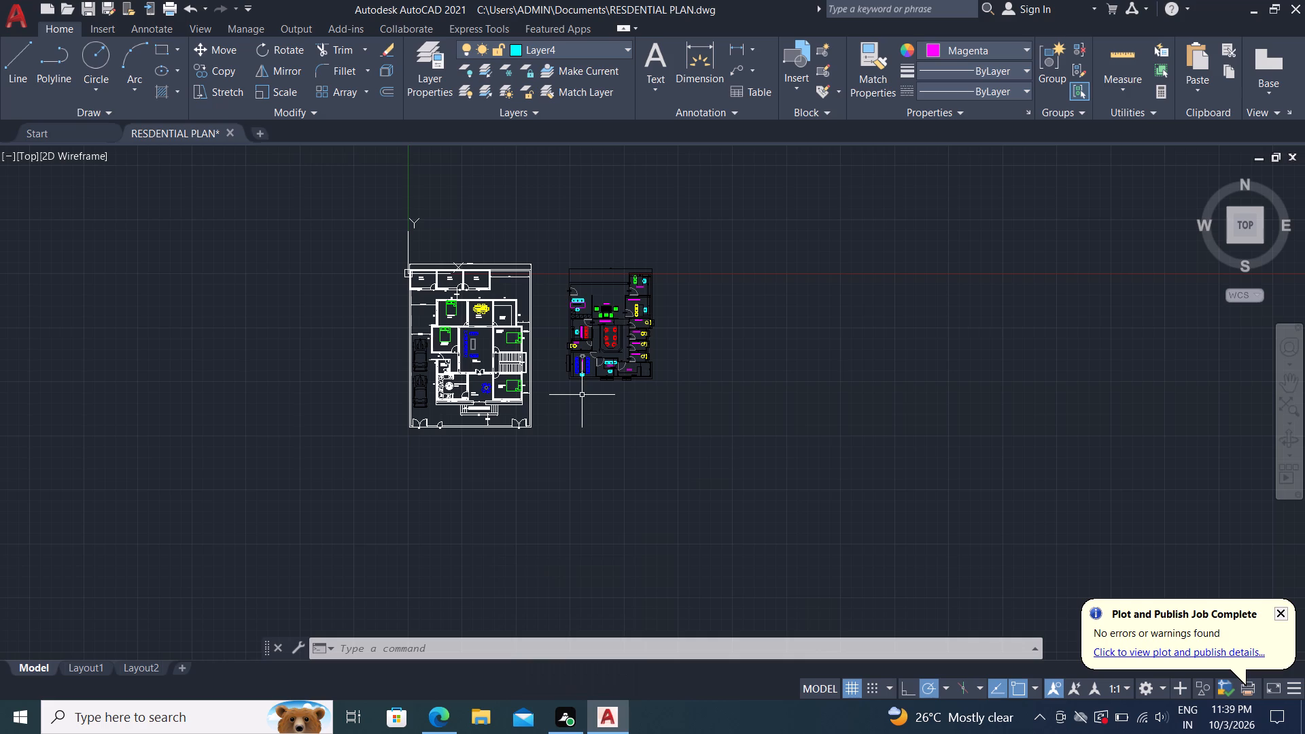
scroll(587, 336, up, 2)
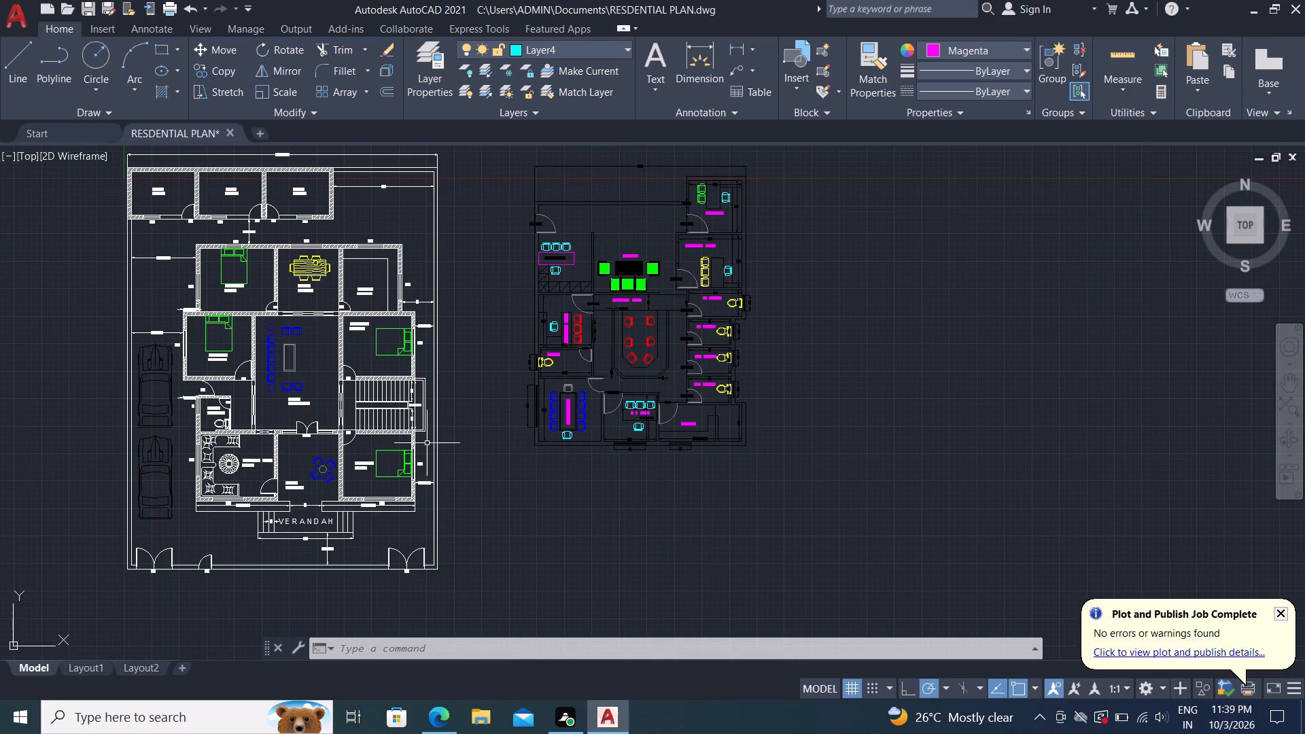
scroll(579, 428, down, 1)
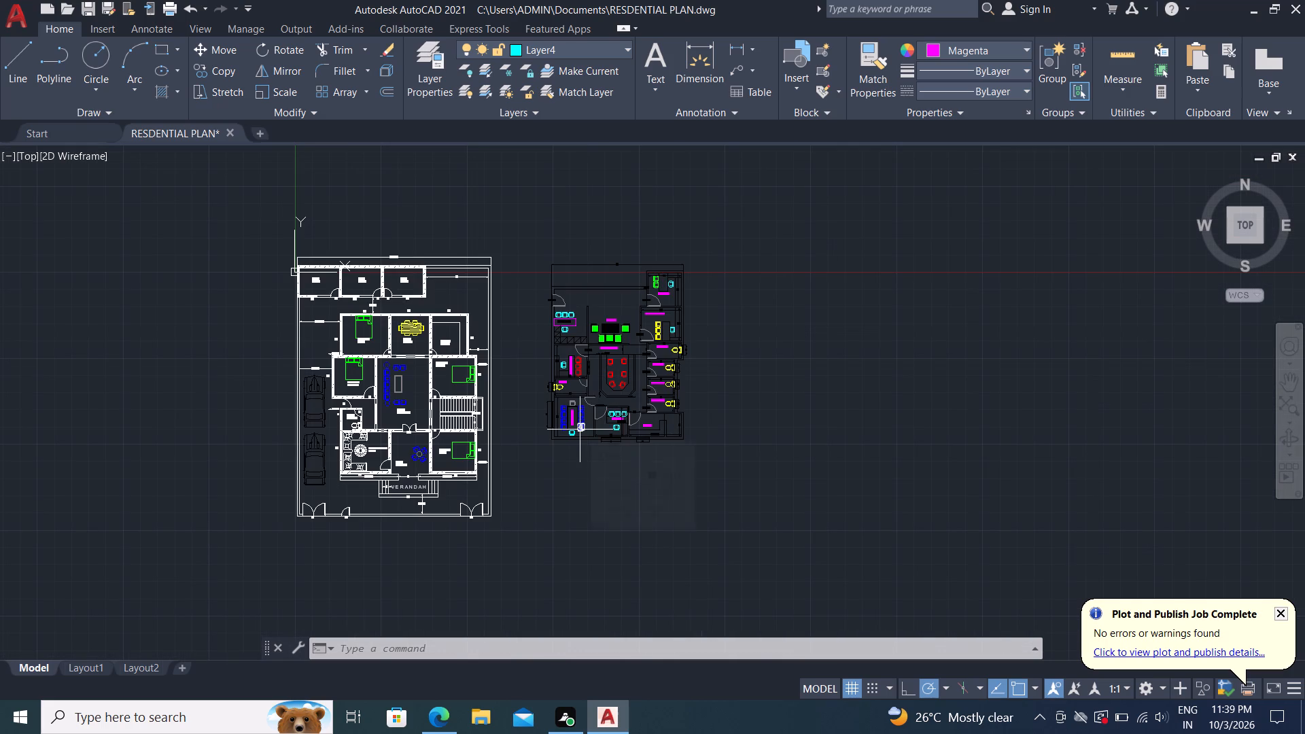
text(T)
key(space)
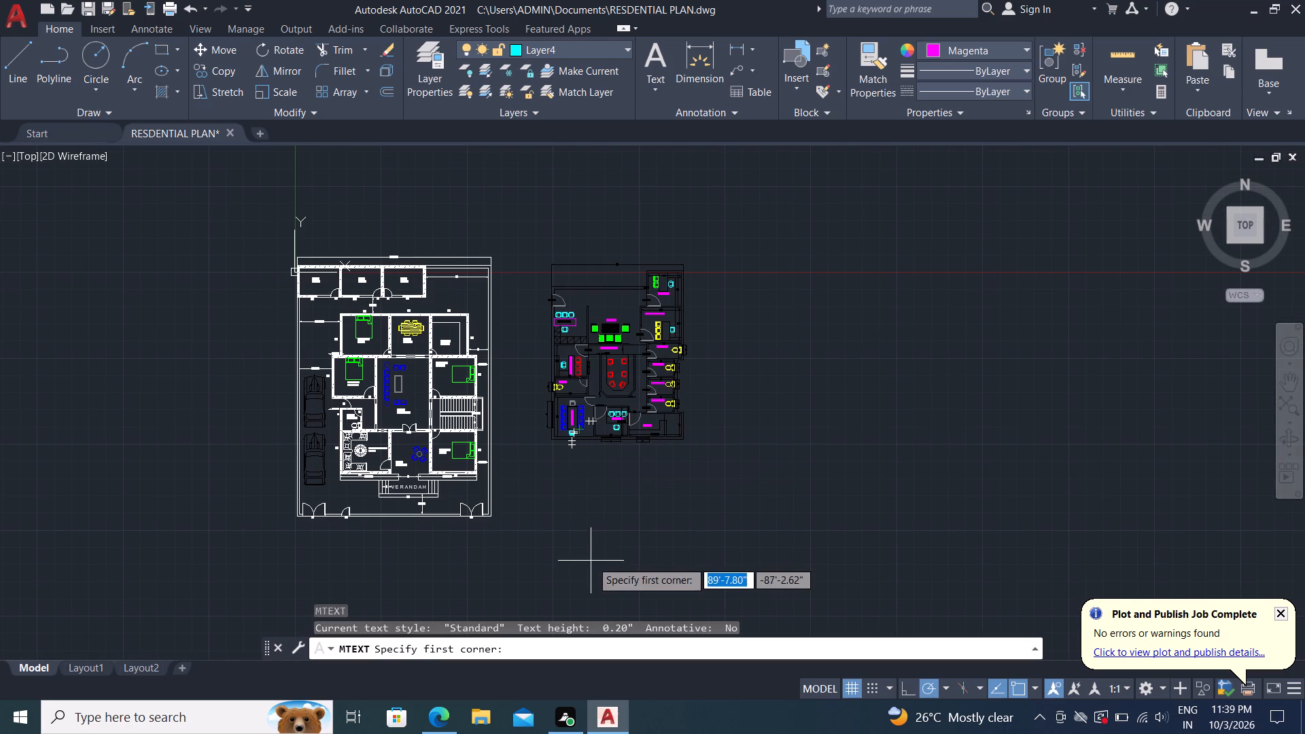
click(592, 524)
click(806, 578)
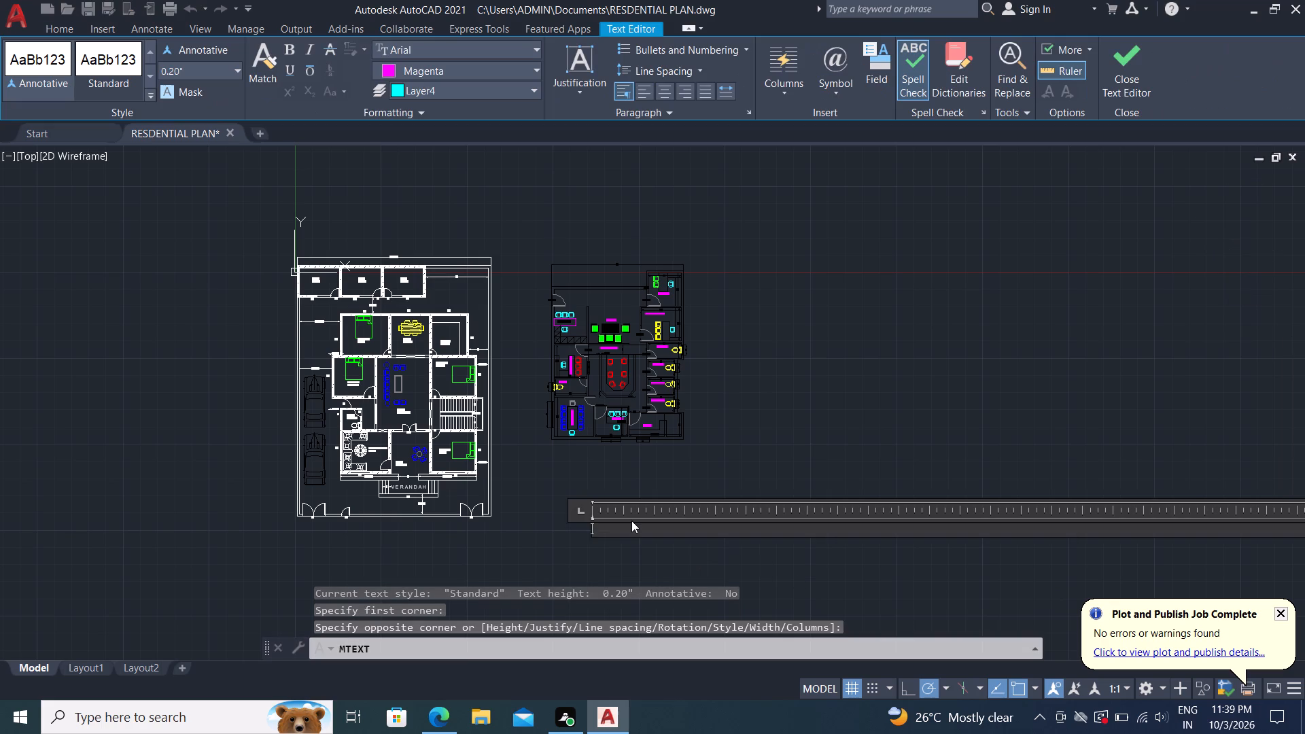
scroll(631, 521, up, 2)
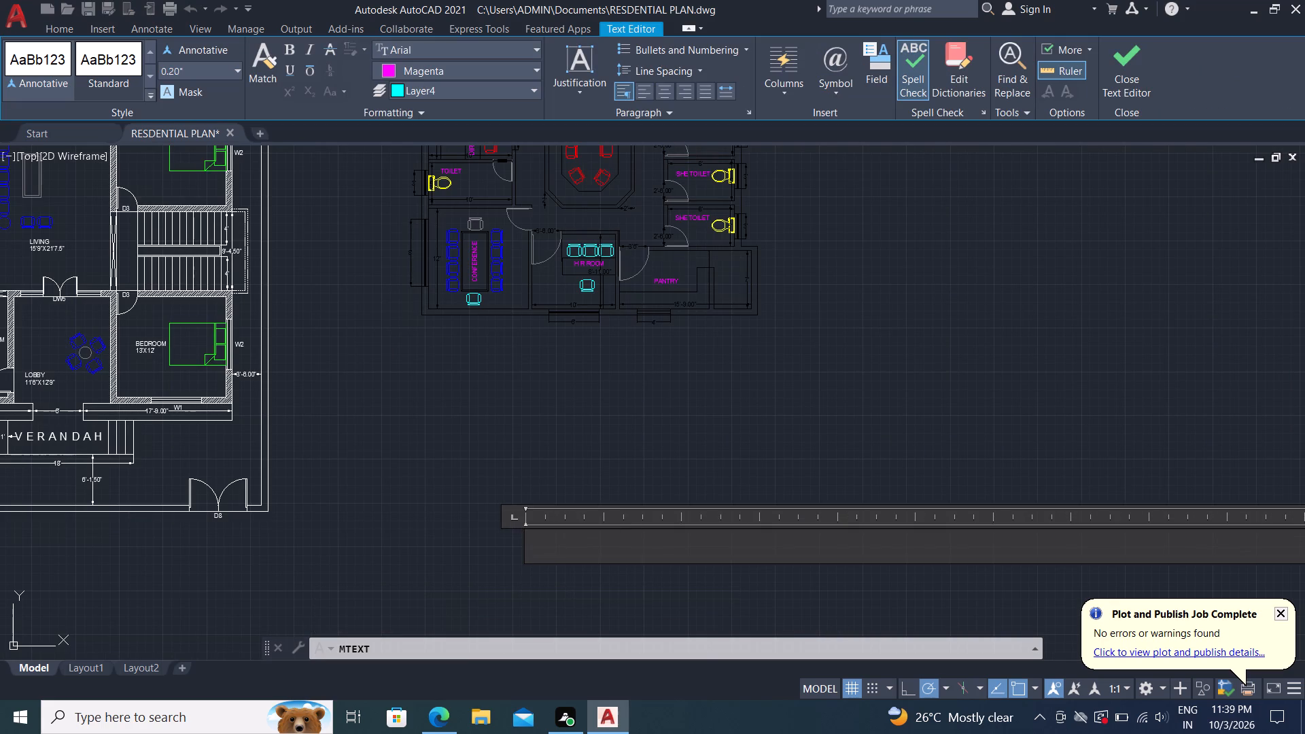
text(RESDENTIAL)
key(space)
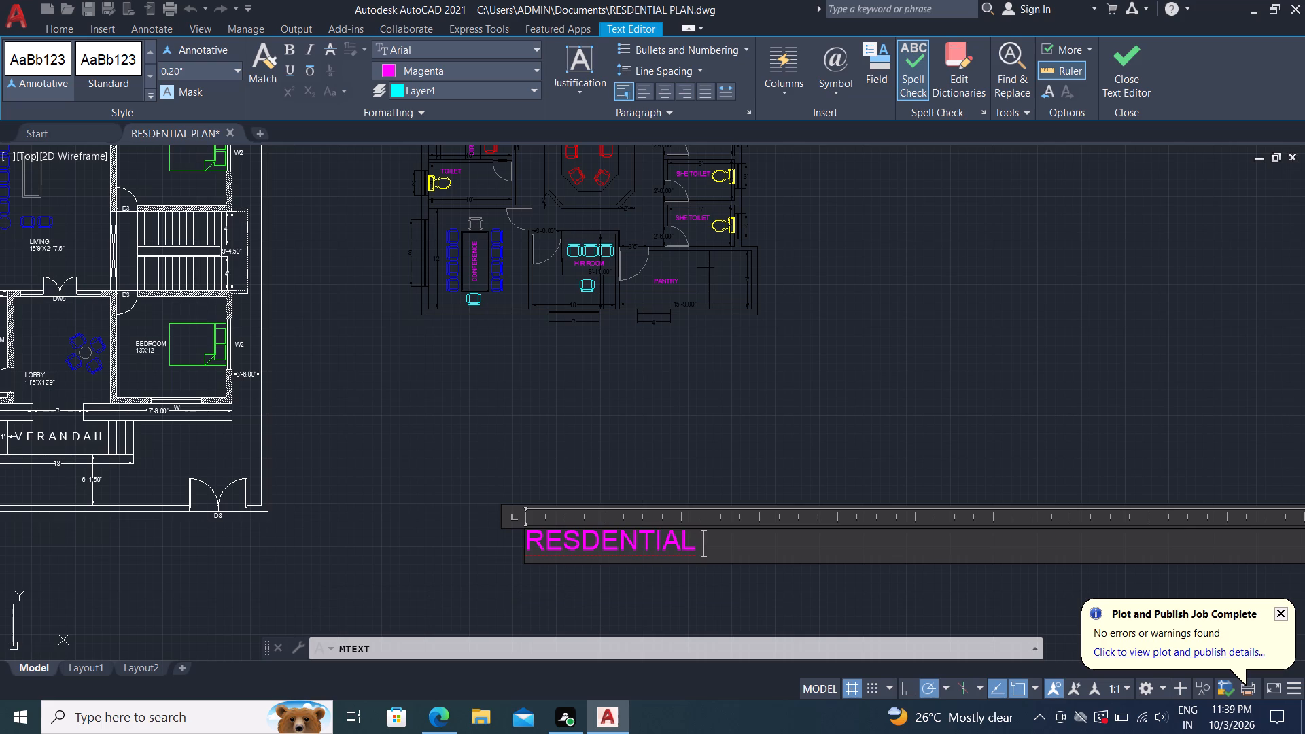
text(BULI)
text(DING)
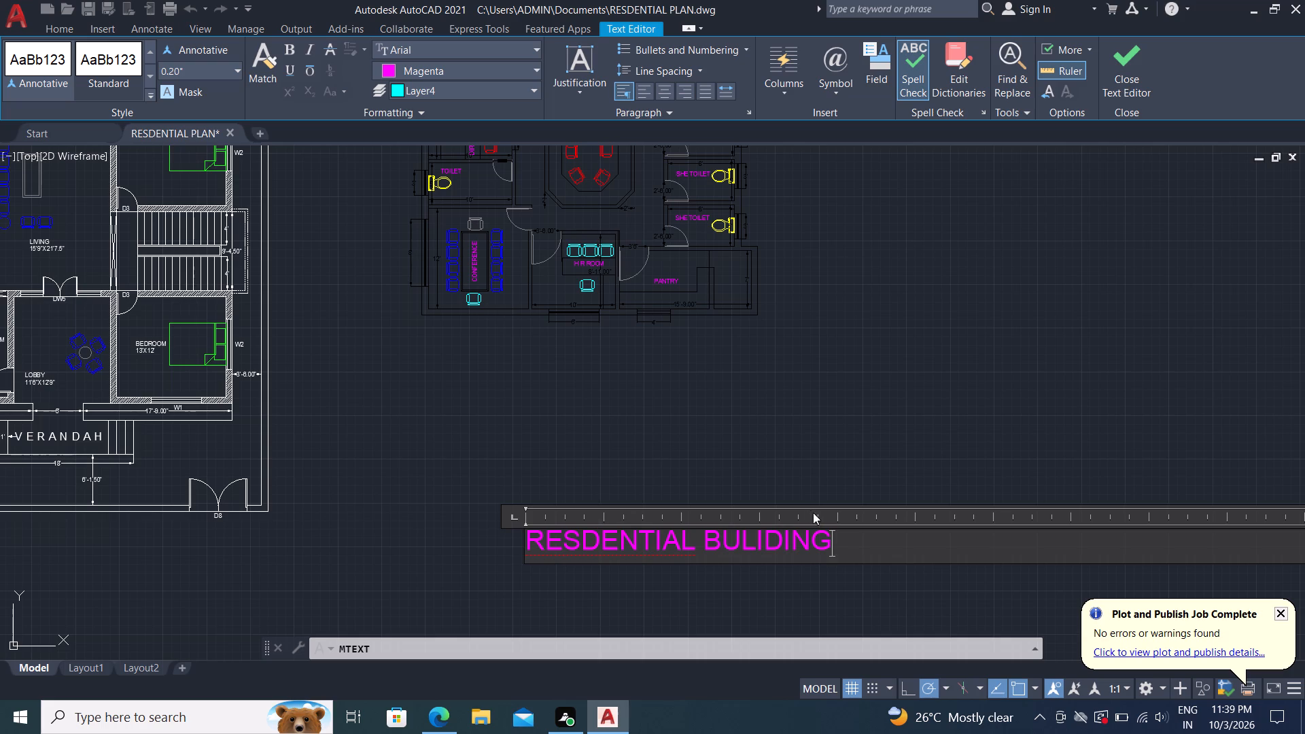
Set the height of the whole RESDENTIAL BULIDING text to 2' and finish editing it.
click(833, 538)
click(828, 538)
click(828, 538)
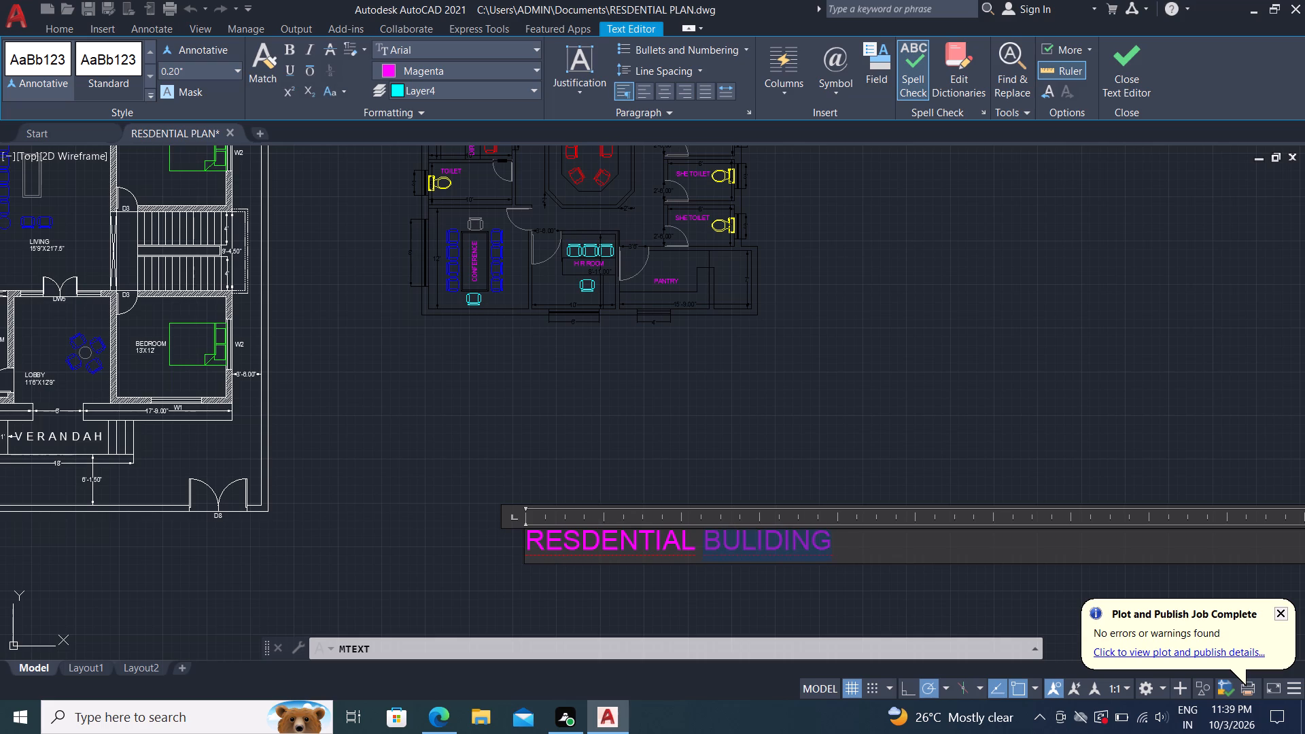
click(831, 540)
triple_click(825, 541)
click(824, 541)
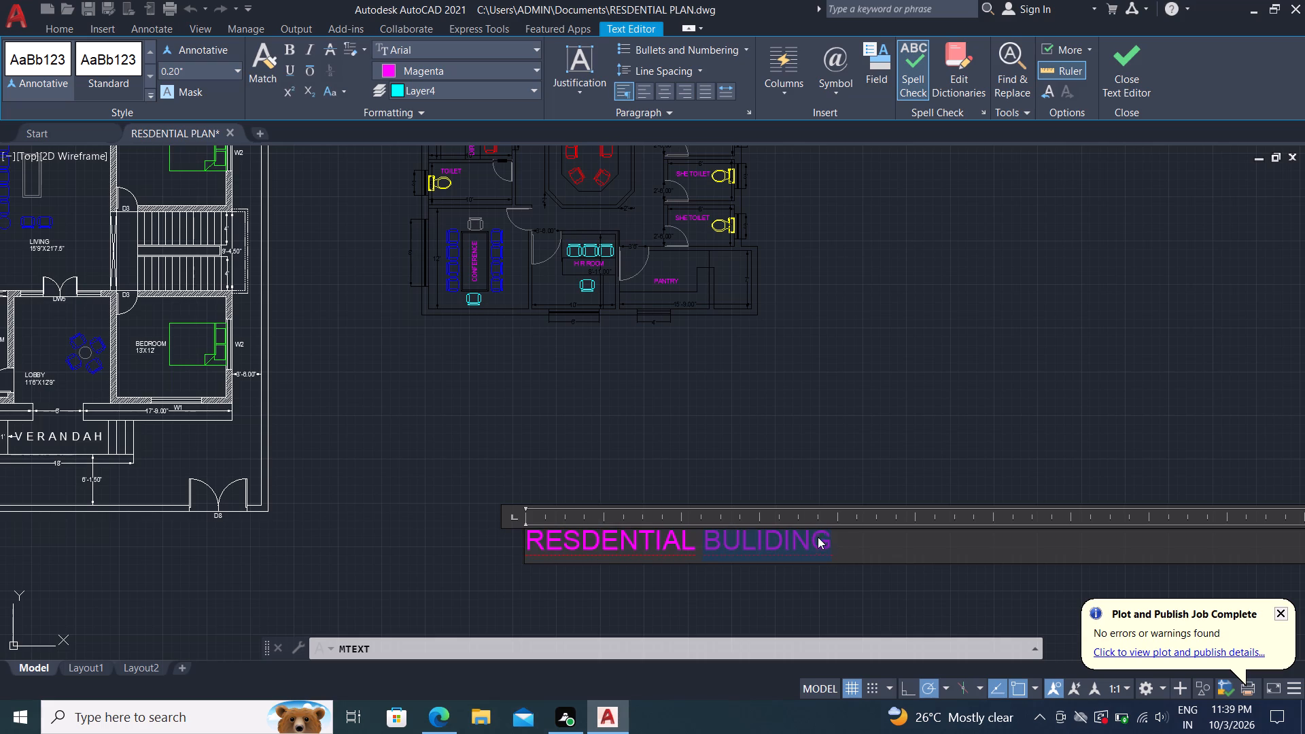
triple_click(829, 540)
click(826, 541)
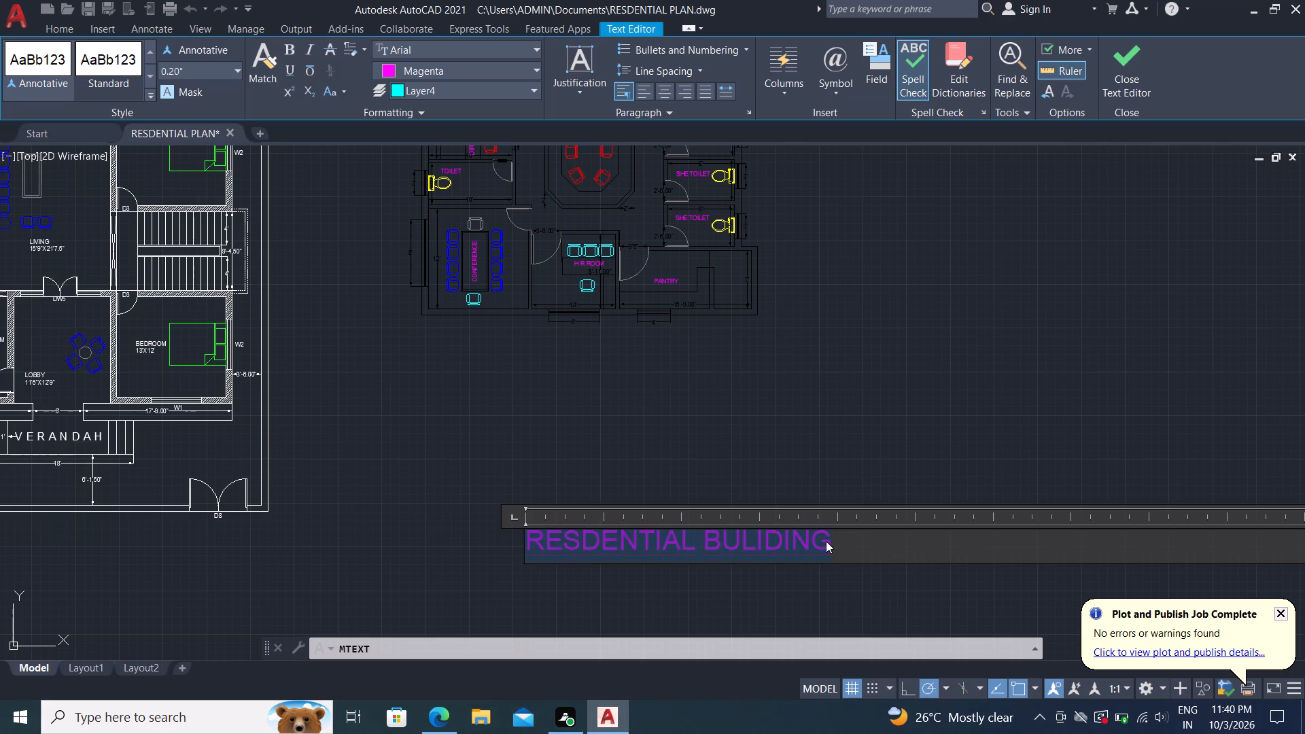
click(205, 65)
key(BackSpace)
text(2')
key(Return)
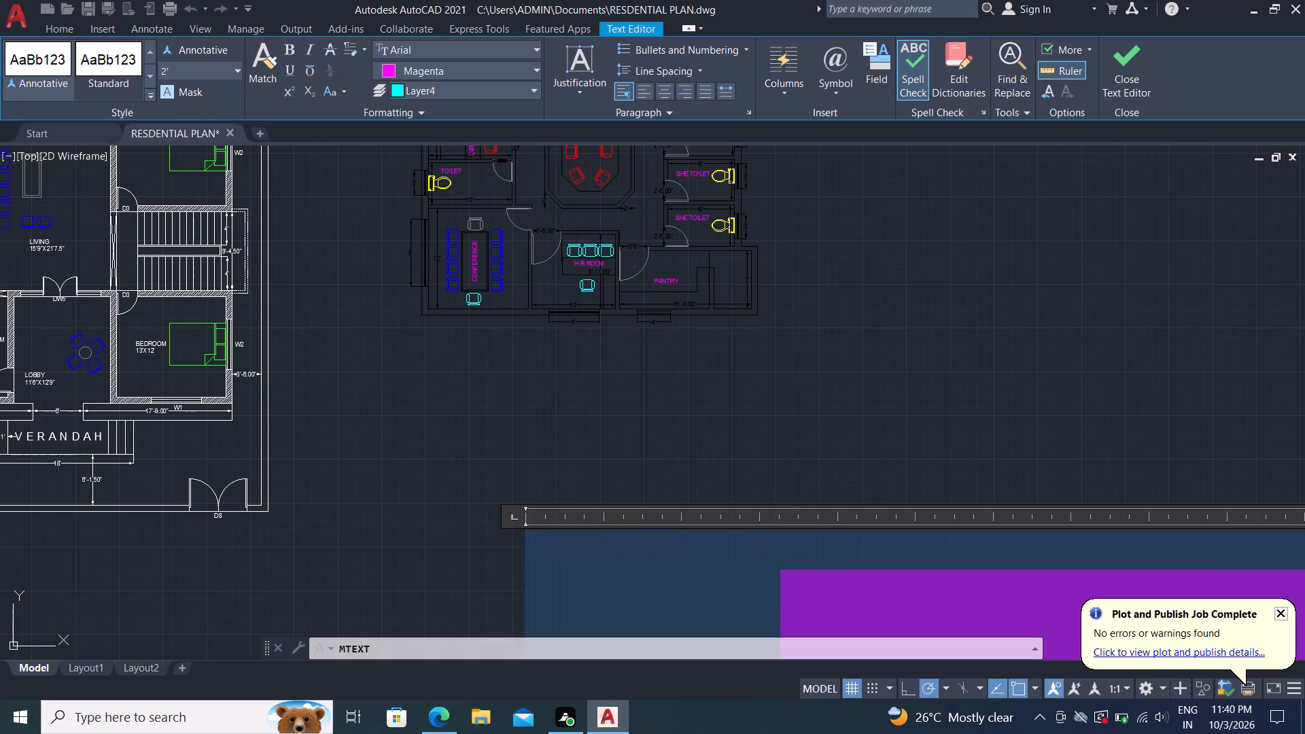
click(498, 468)
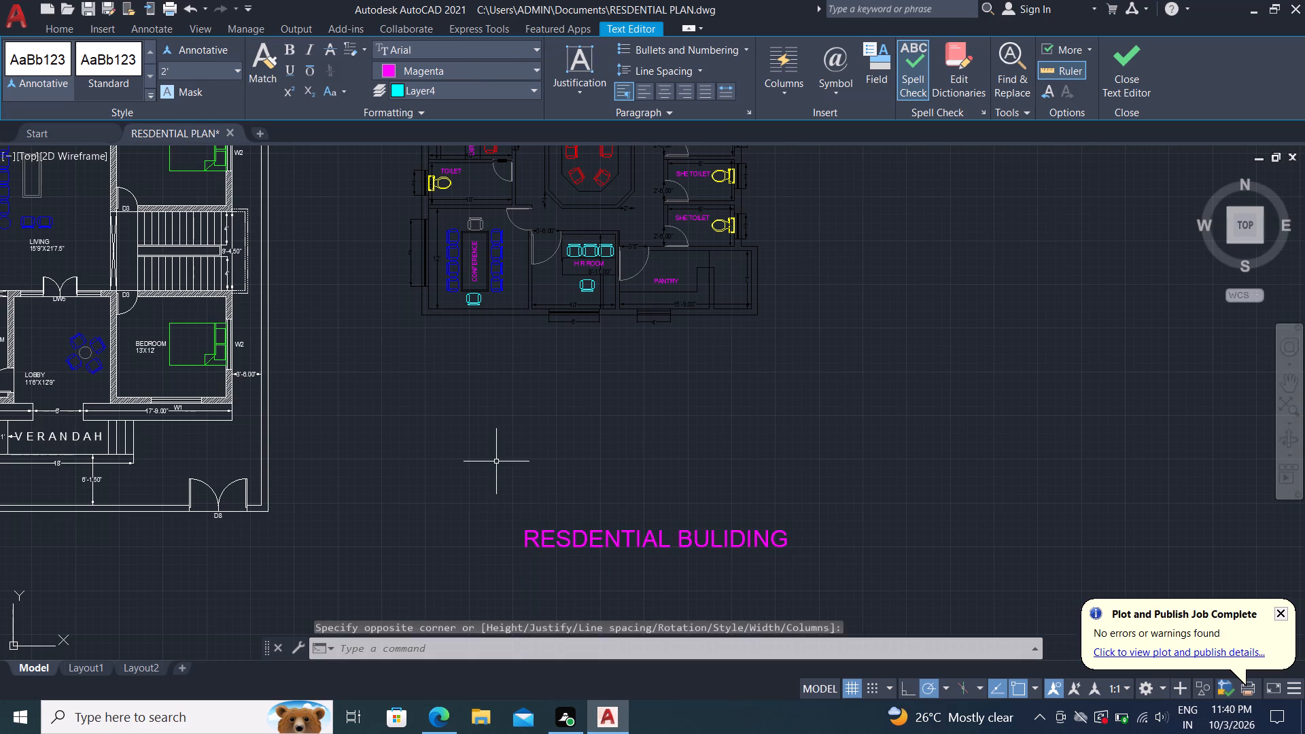
Copy the RESDENTIAL BULIDING title to above the residential plan and to above the office plan.
key(c)
text(O)
key(space)
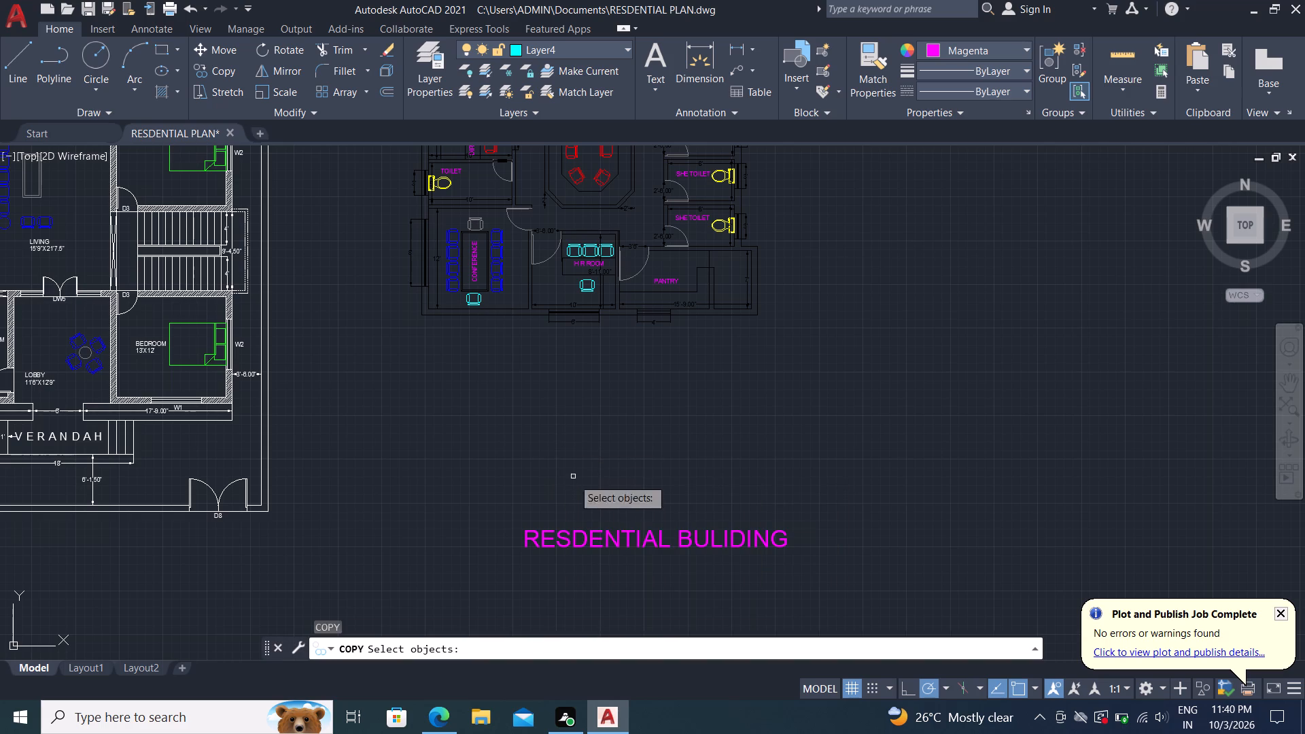
click(580, 530)
scroll(580, 530, up, 1)
right_click(580, 530)
click(580, 530)
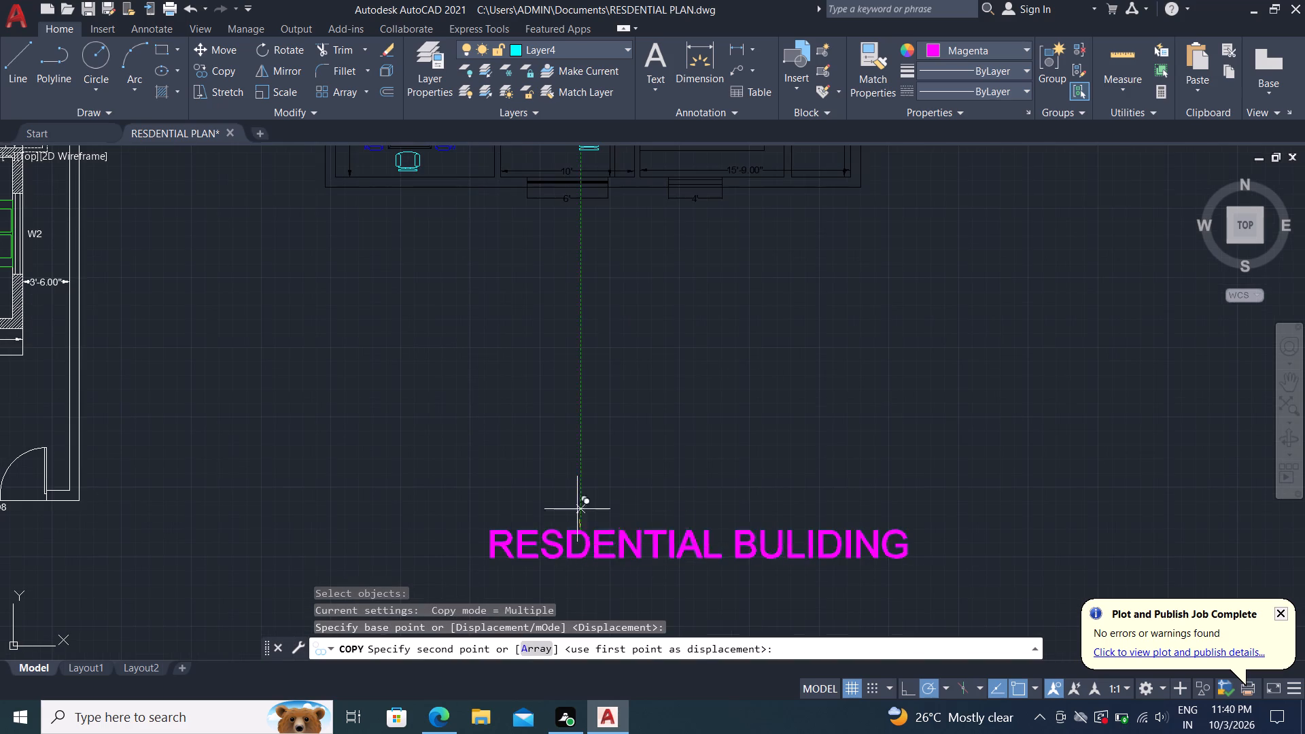
scroll(592, 451, down, 4)
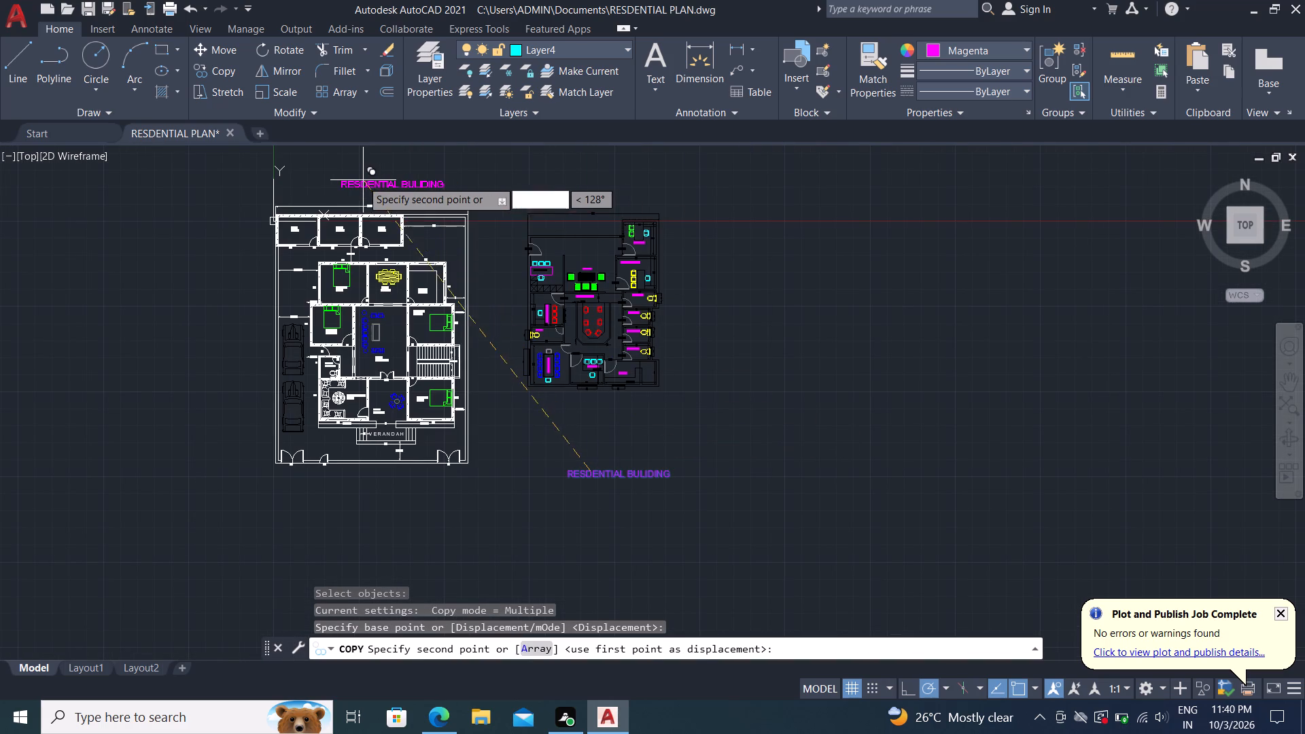
click(340, 181)
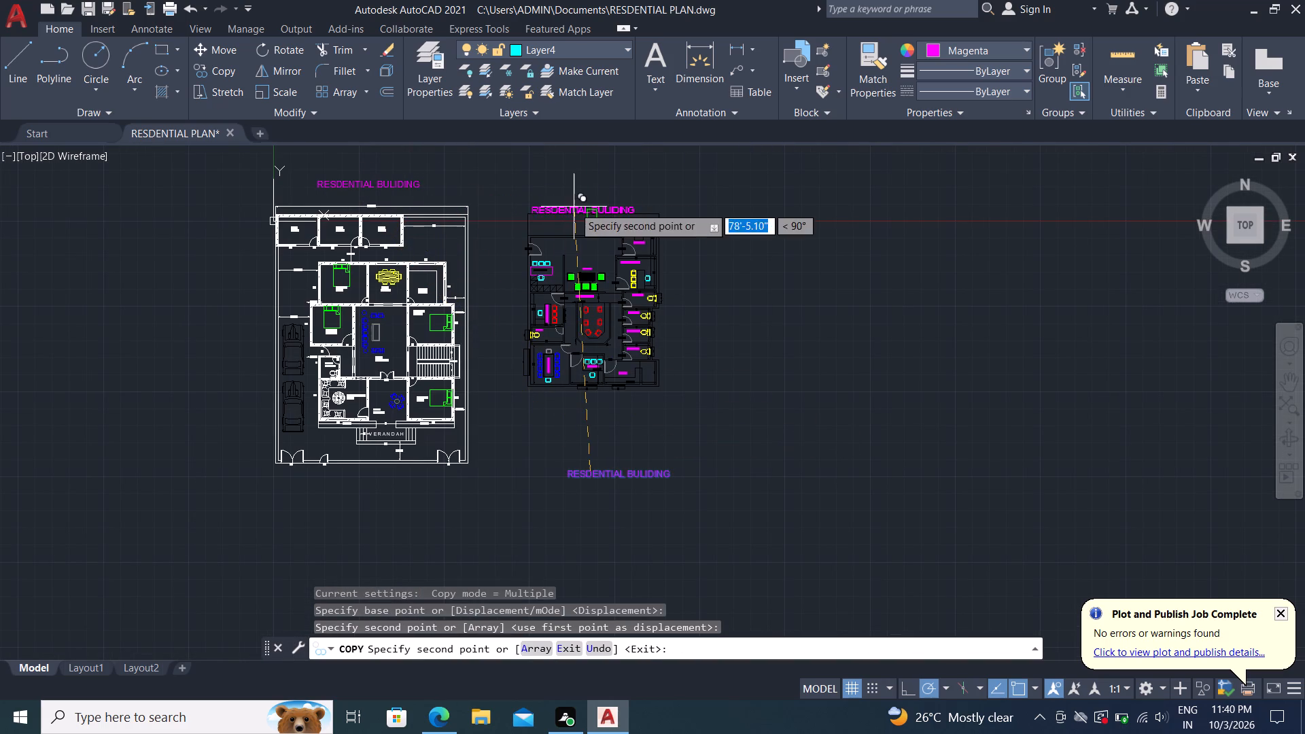
click(564, 188)
key(Escape)
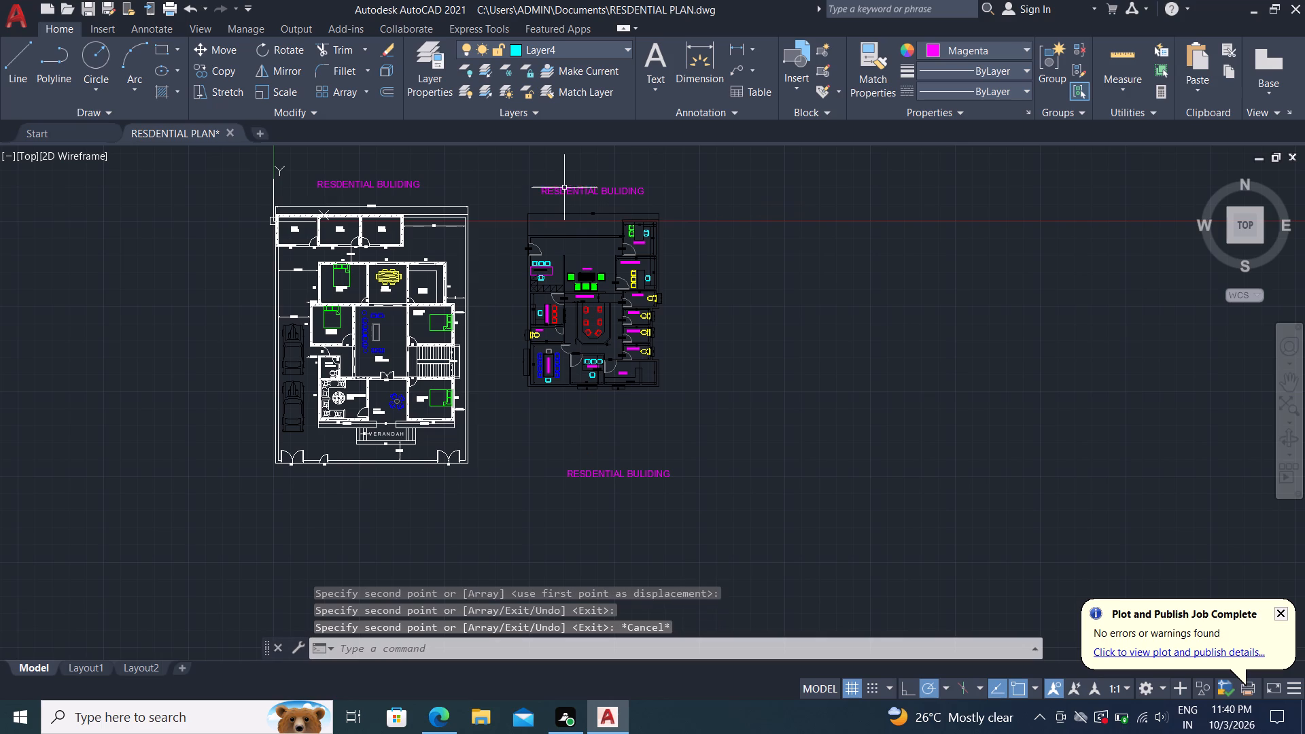
Delete the original RESDENTIAL BULIDING text below the office plan.
click(599, 472)
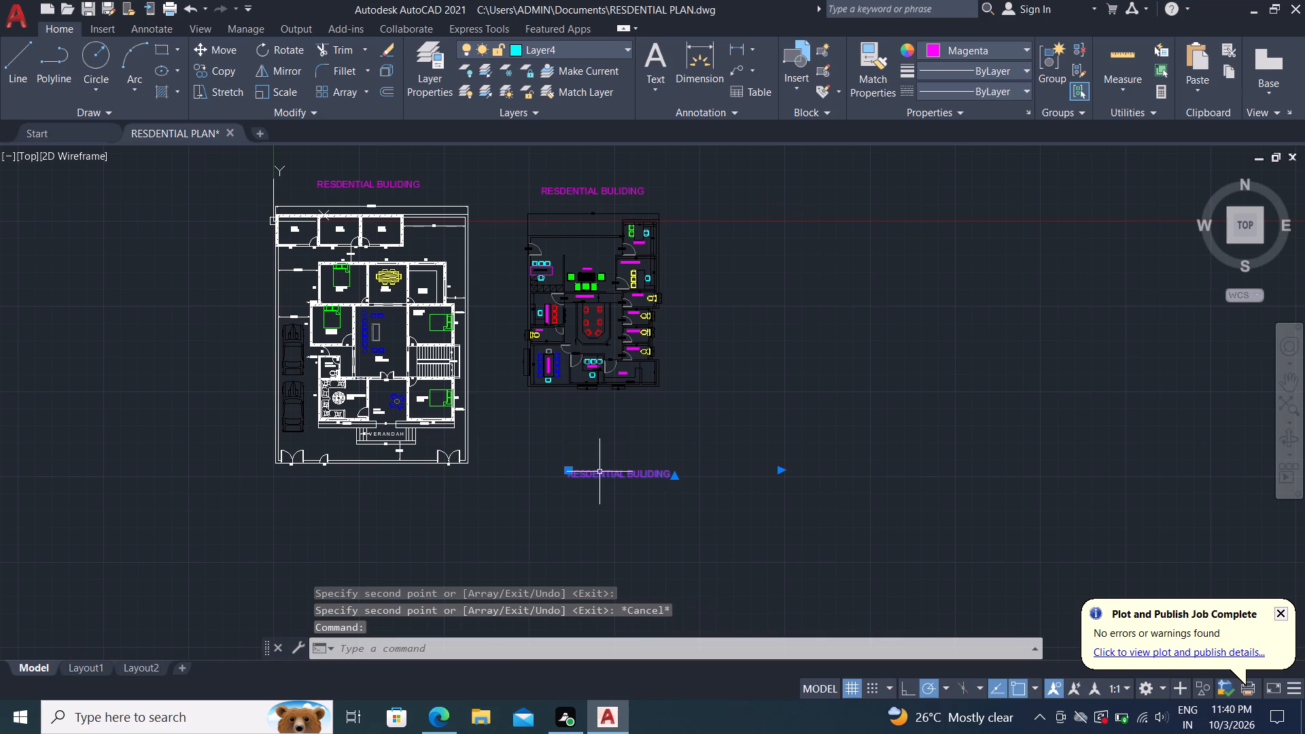
key(Delete)
Replace the RESDENTIAL BULIDING title above the office plan with the text OFFICE and finish editing it.
scroll(587, 203, up, 1)
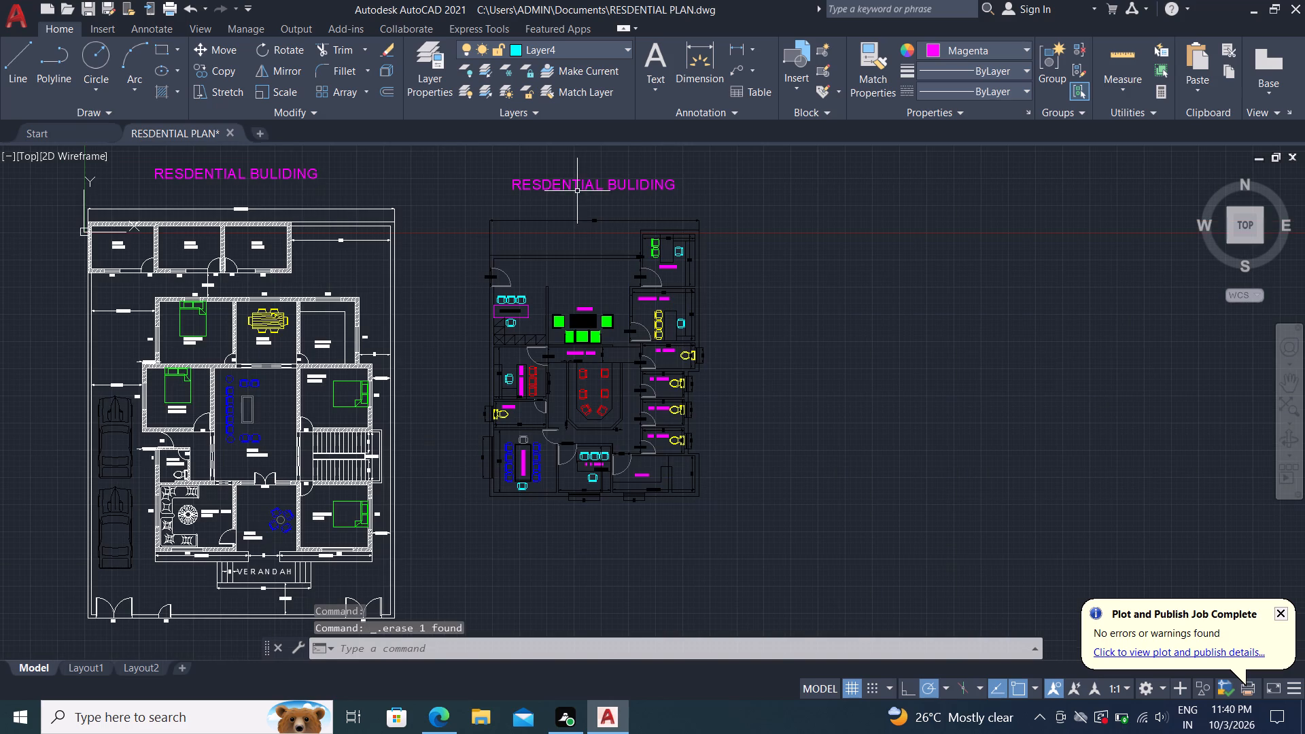
double_click(576, 190)
drag(596, 180, 642, 180)
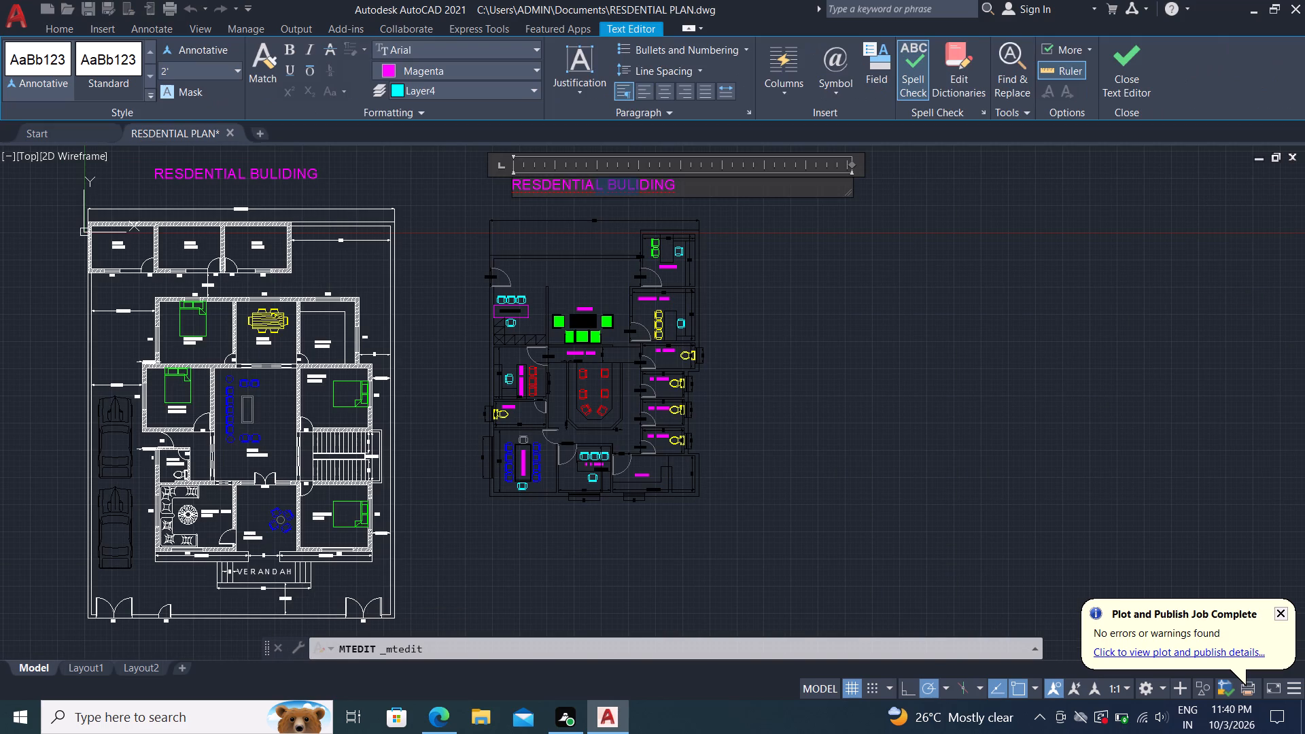
click(737, 186)
key(BackSpace)
key(BackSpace)
key(BackSpace)
key(BackSpace)
key(BackSpace)
key(BackSpace)
key(BackSpace)
key(BackSpace)
key(BackSpace)
key(BackSpace)
key(BackSpace)
key(BackSpace)
key(BackSpace)
key(BackSpace)
key(BackSpace)
key(BackSpace)
key(BackSpace)
key(BackSpace)
key(BackSpace)
key(BackSpace)
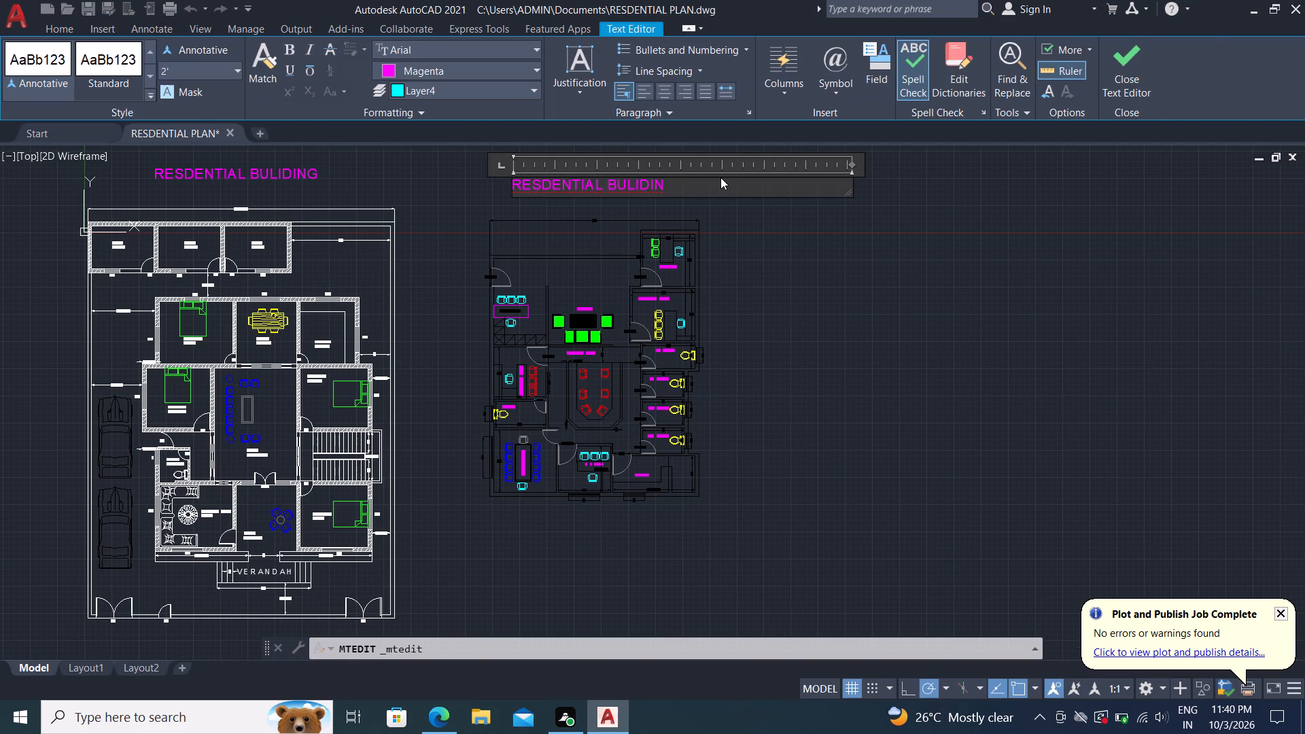
text(OFF)
text(ICR)
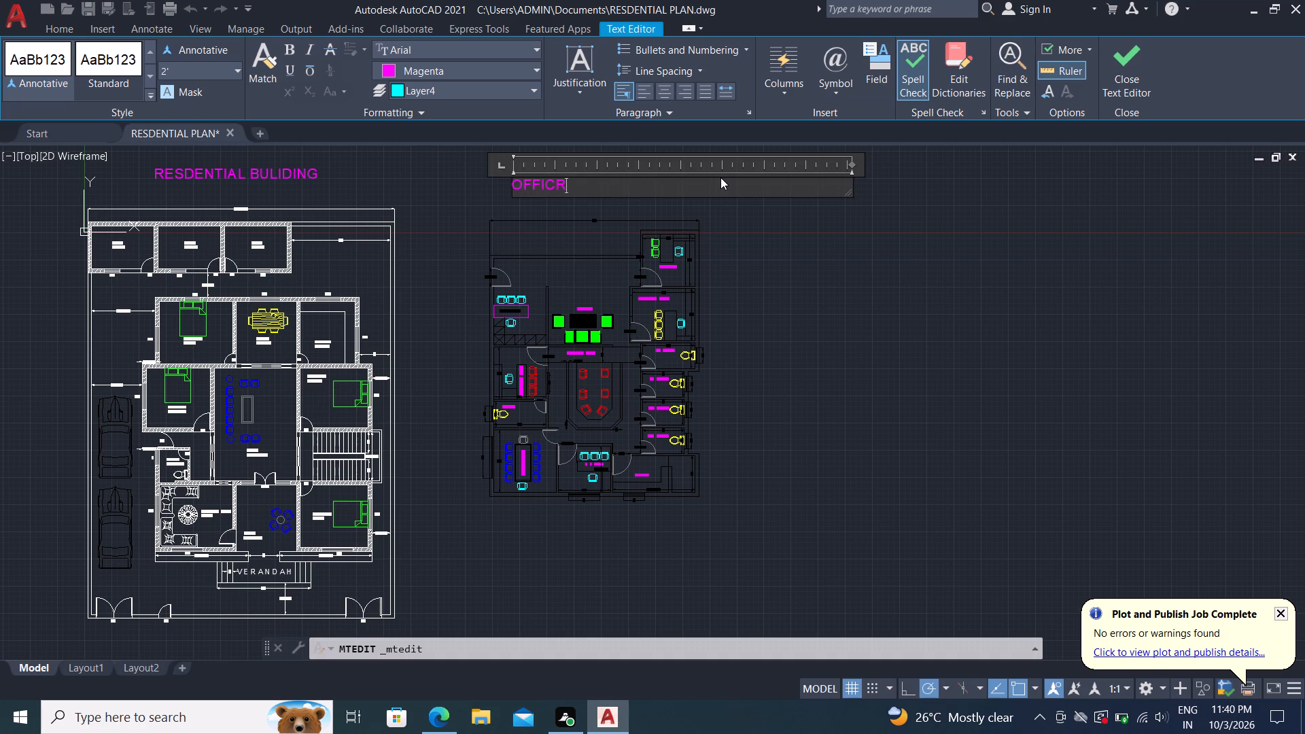
key(BackSpace)
key(e)
click(733, 221)
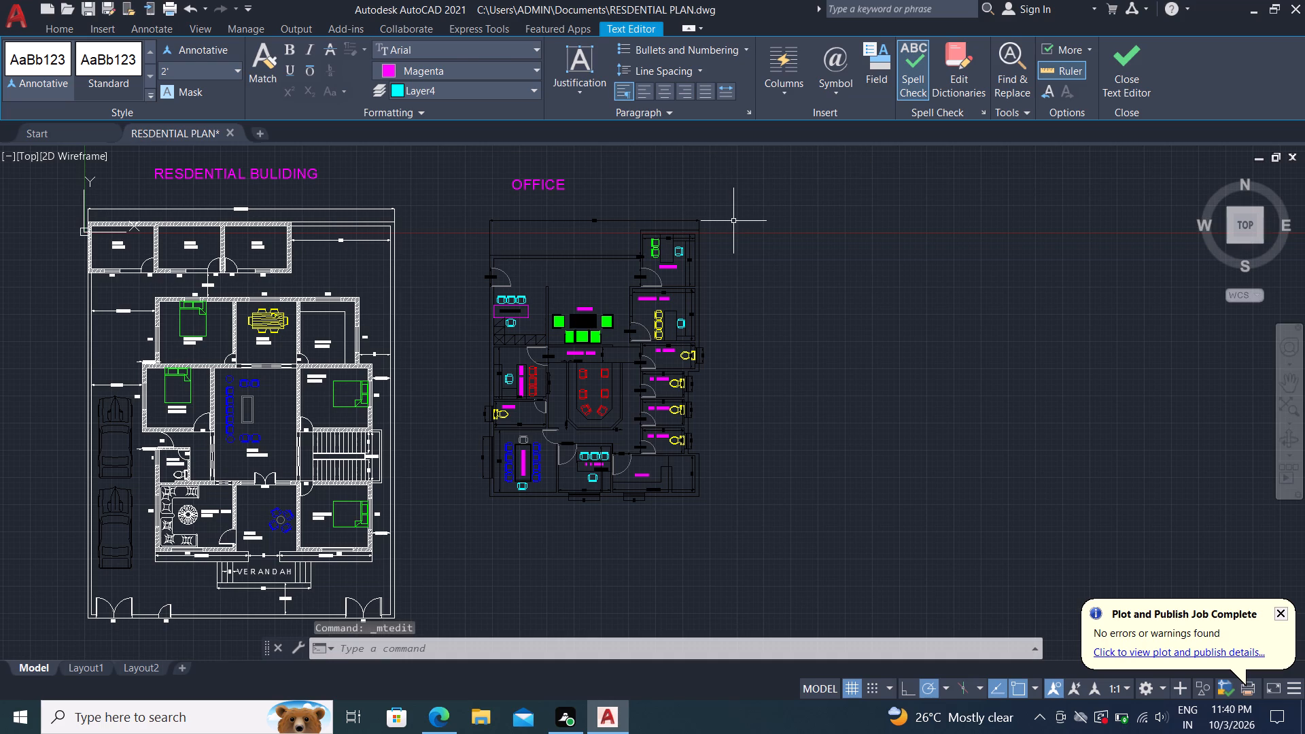
Save the drawing as RESDENTIAL PLAN in Documents in AutoCAD 2018 format, replacing the existing file.
scroll(727, 246, down, 1)
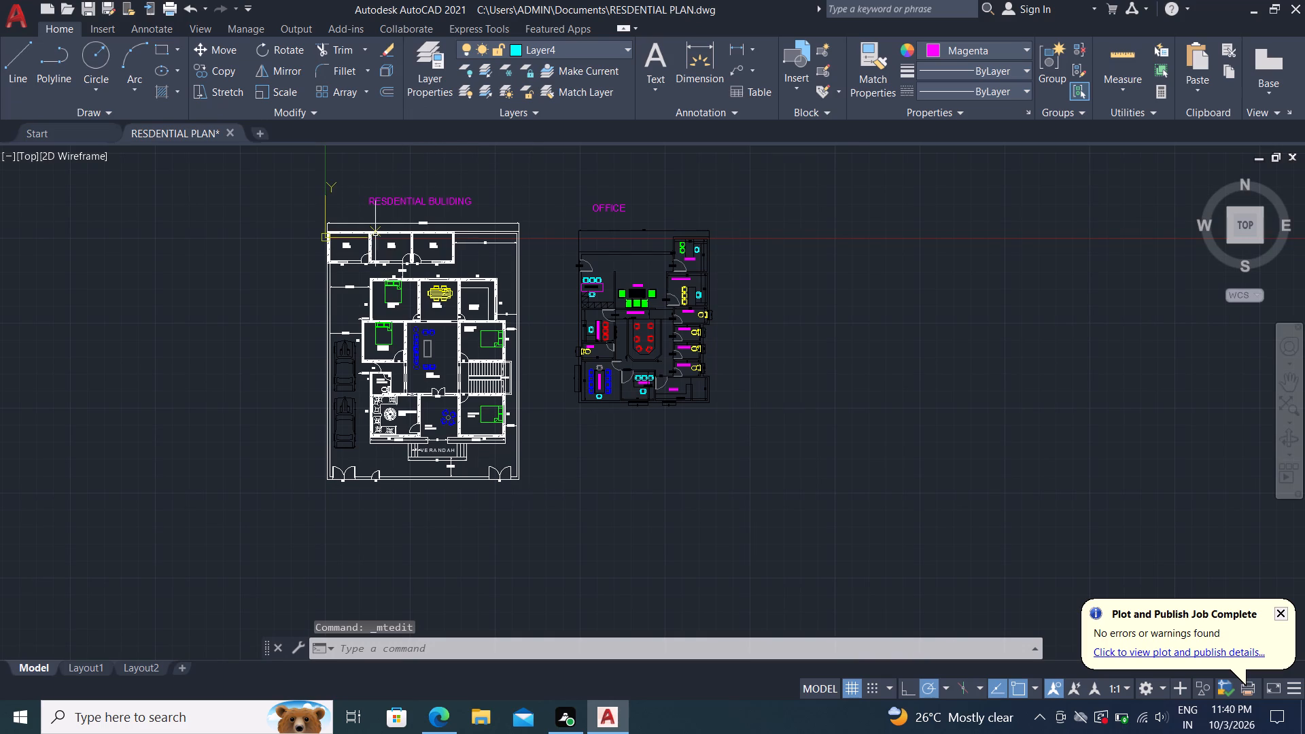
click(104, 5)
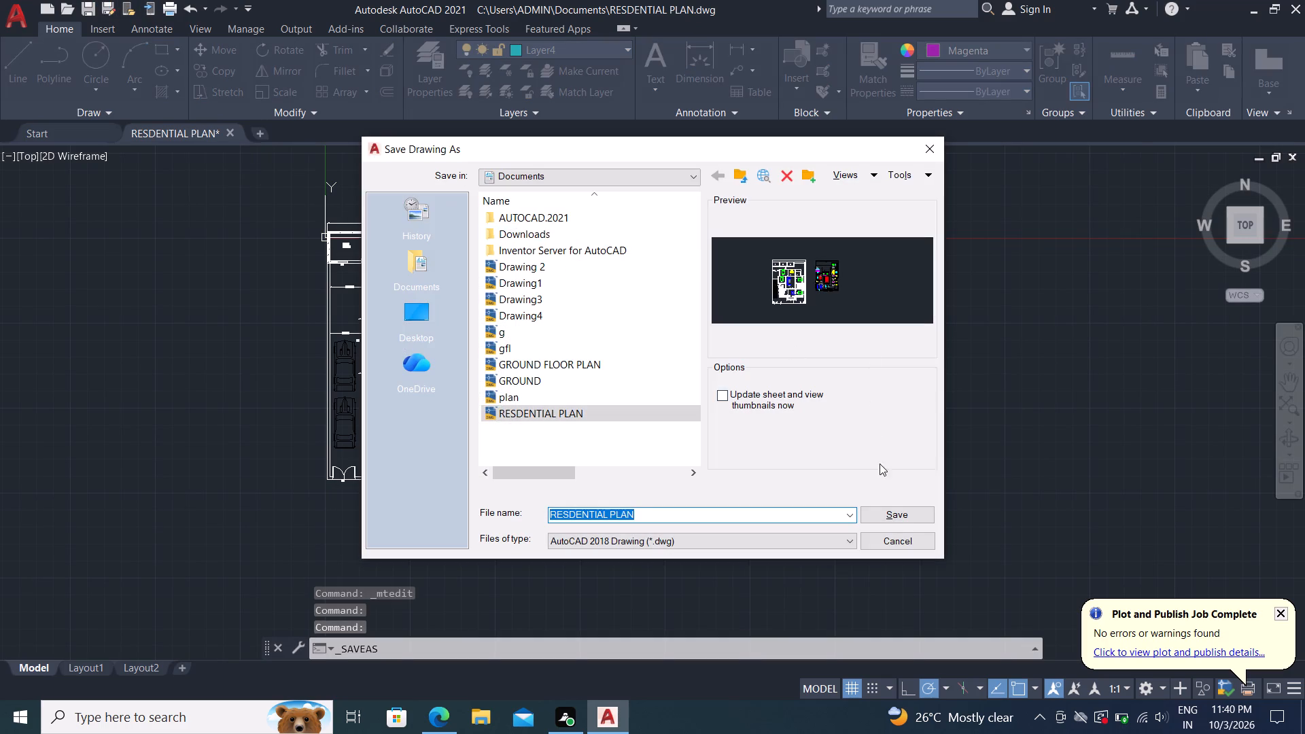
click(899, 510)
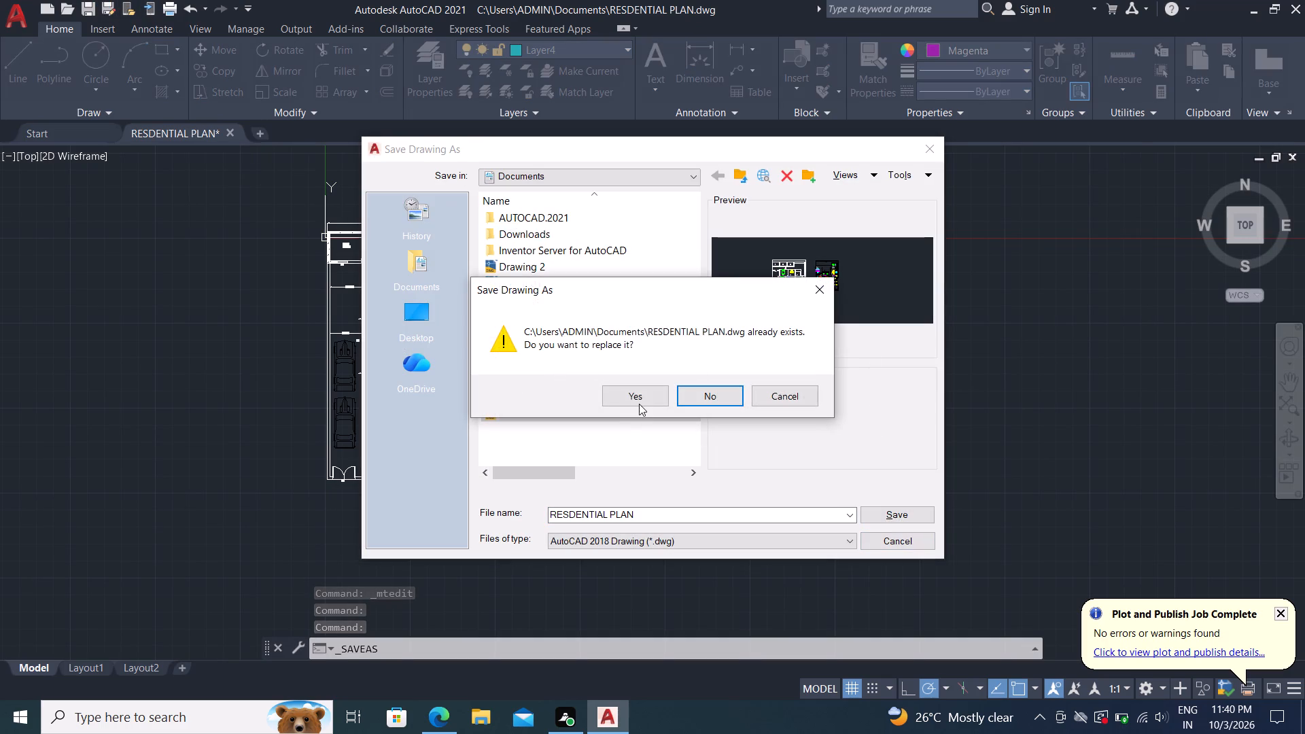
click(636, 402)
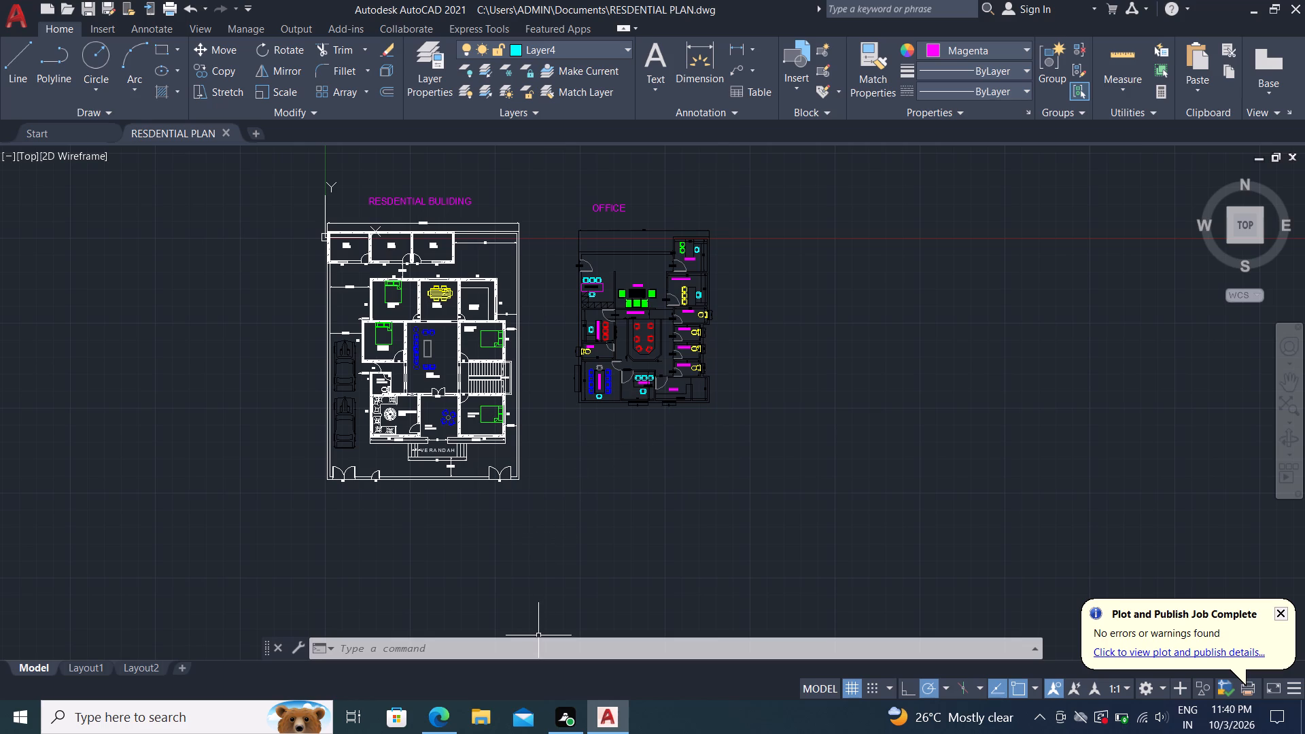
Examine the residential plan's rooms, labels and dimensions, from the verandah and lobby to the living room, toilet and staircase.
scroll(457, 451, up, 2)
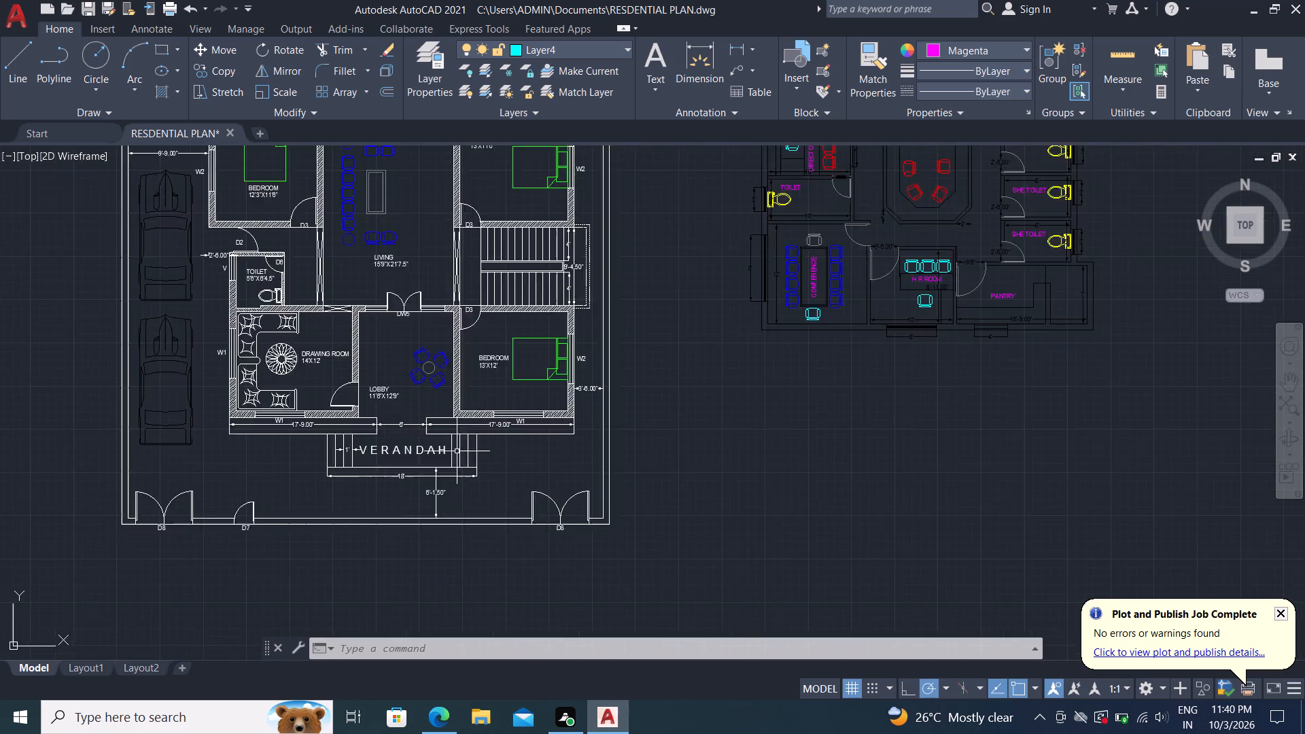
scroll(457, 451, up, 3)
scroll(277, 351, down, 2)
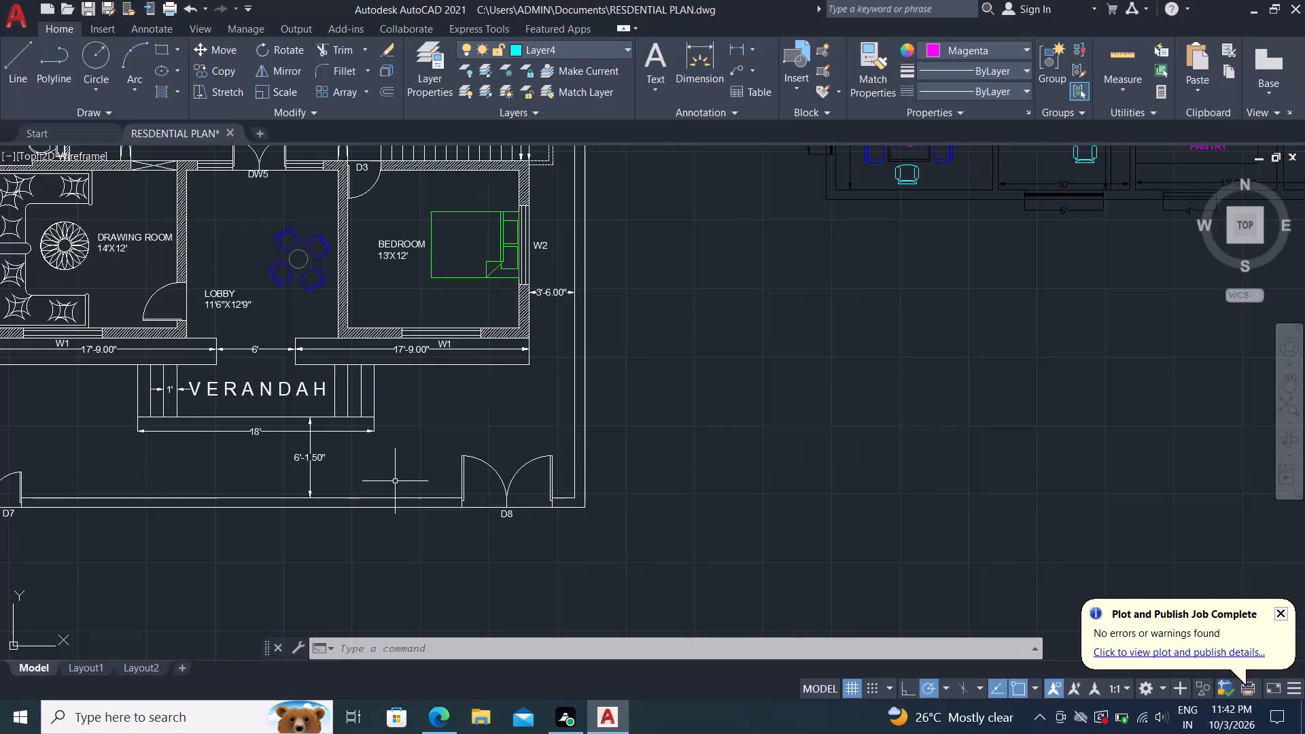
scroll(517, 359, down, 1)
scroll(517, 359, up, 1)
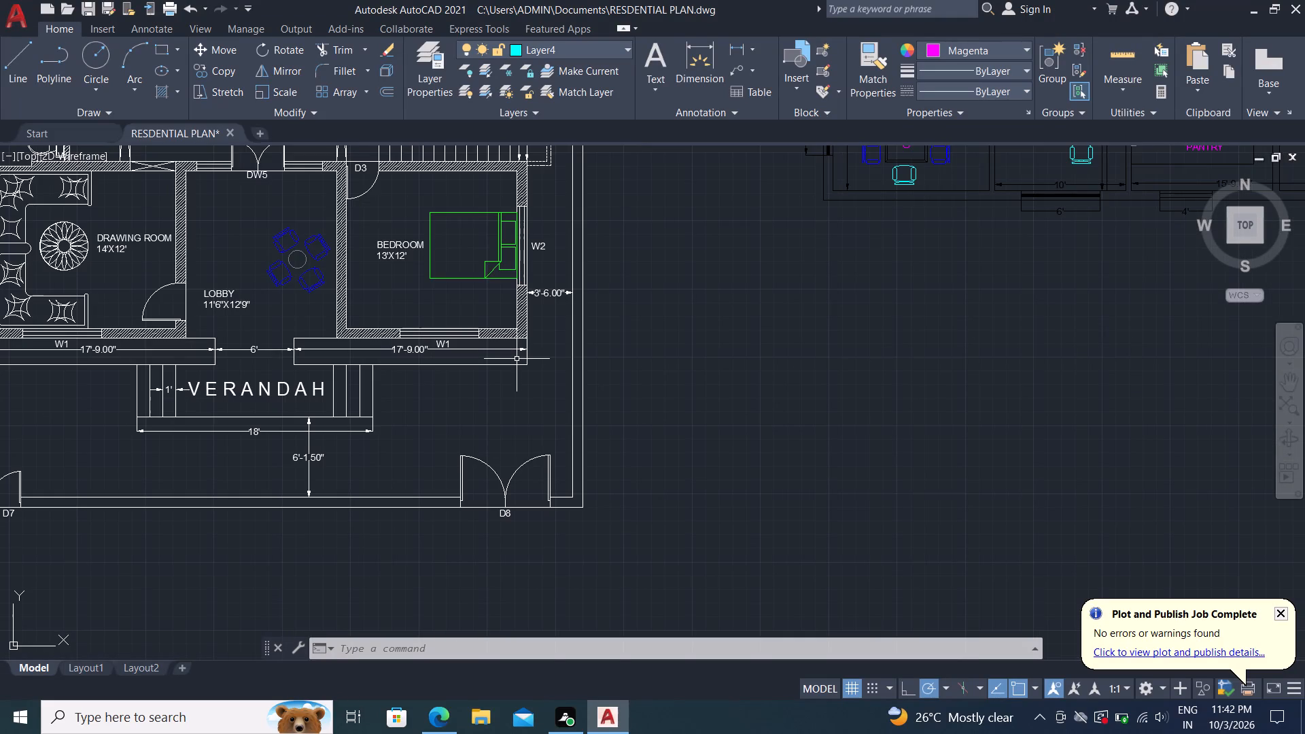
scroll(517, 359, up, 1)
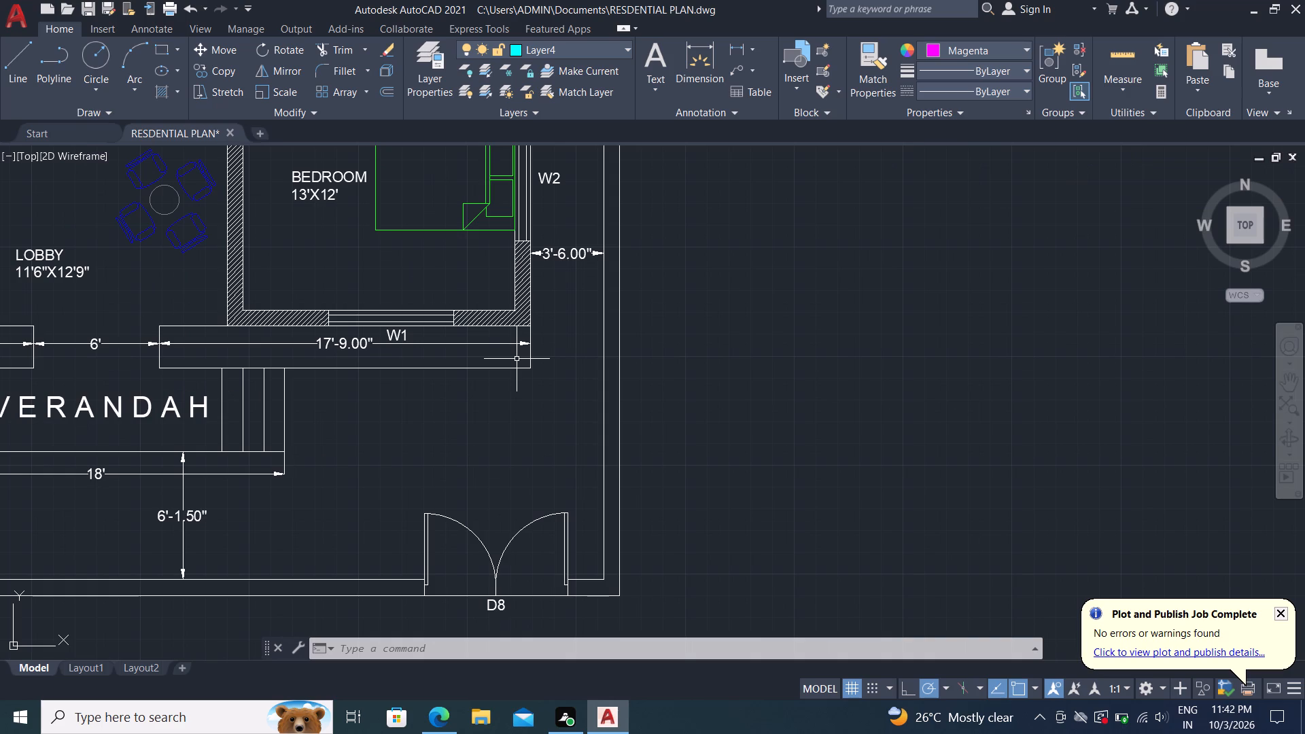
scroll(525, 363, down, 1)
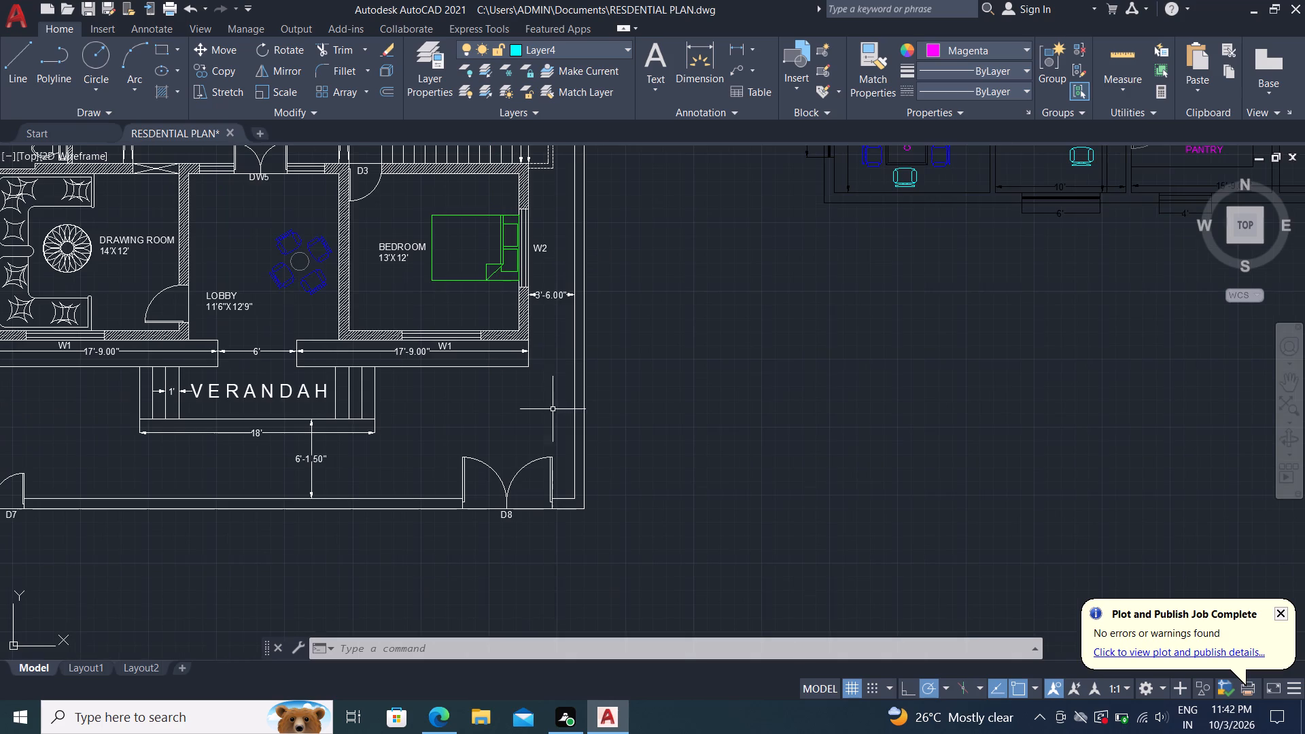
scroll(555, 411, down, 1)
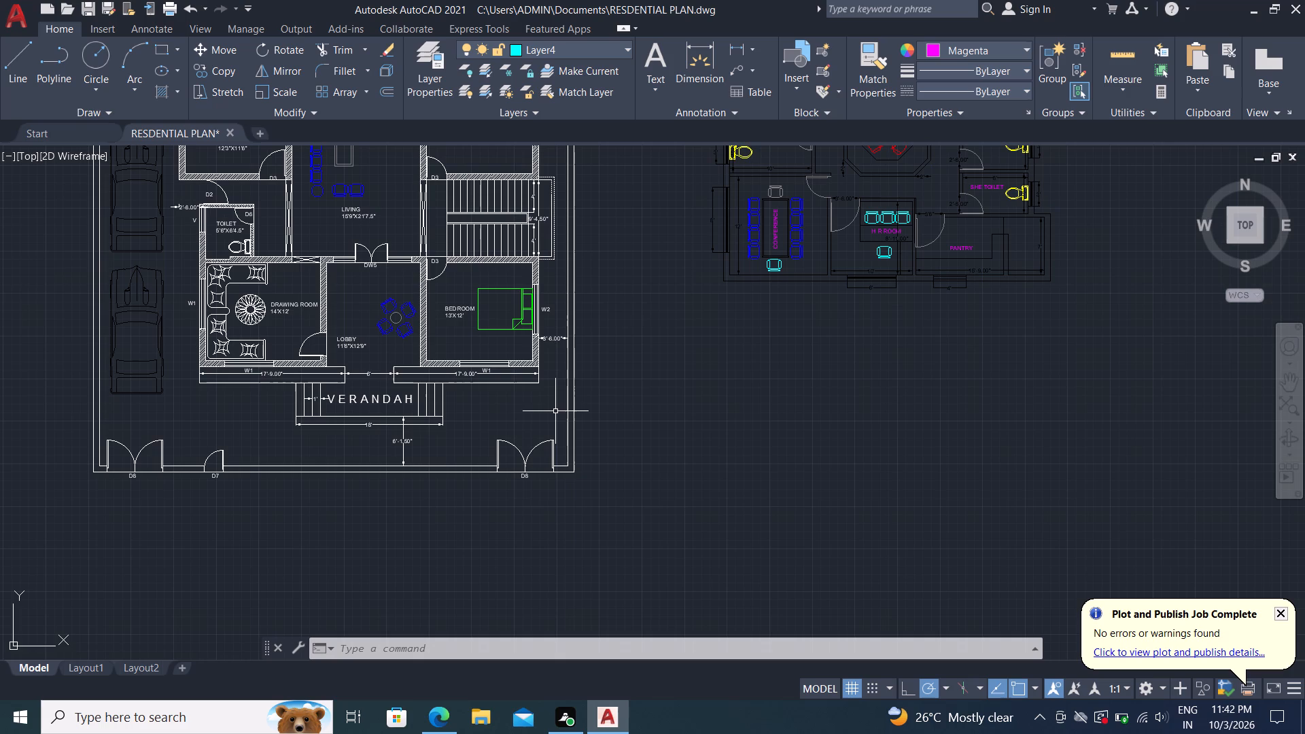
scroll(555, 411, up, 1)
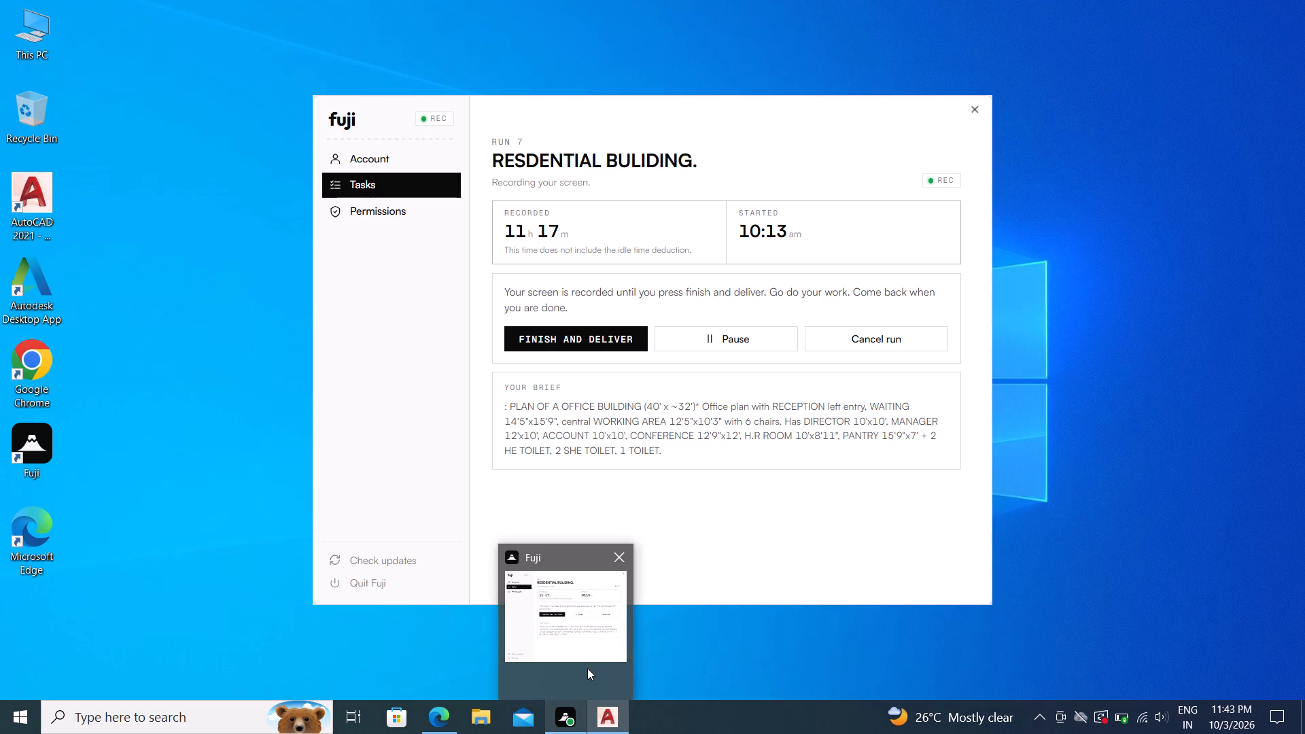
scroll(711, 417, down, 1)
scroll(1019, 467, down, 1)
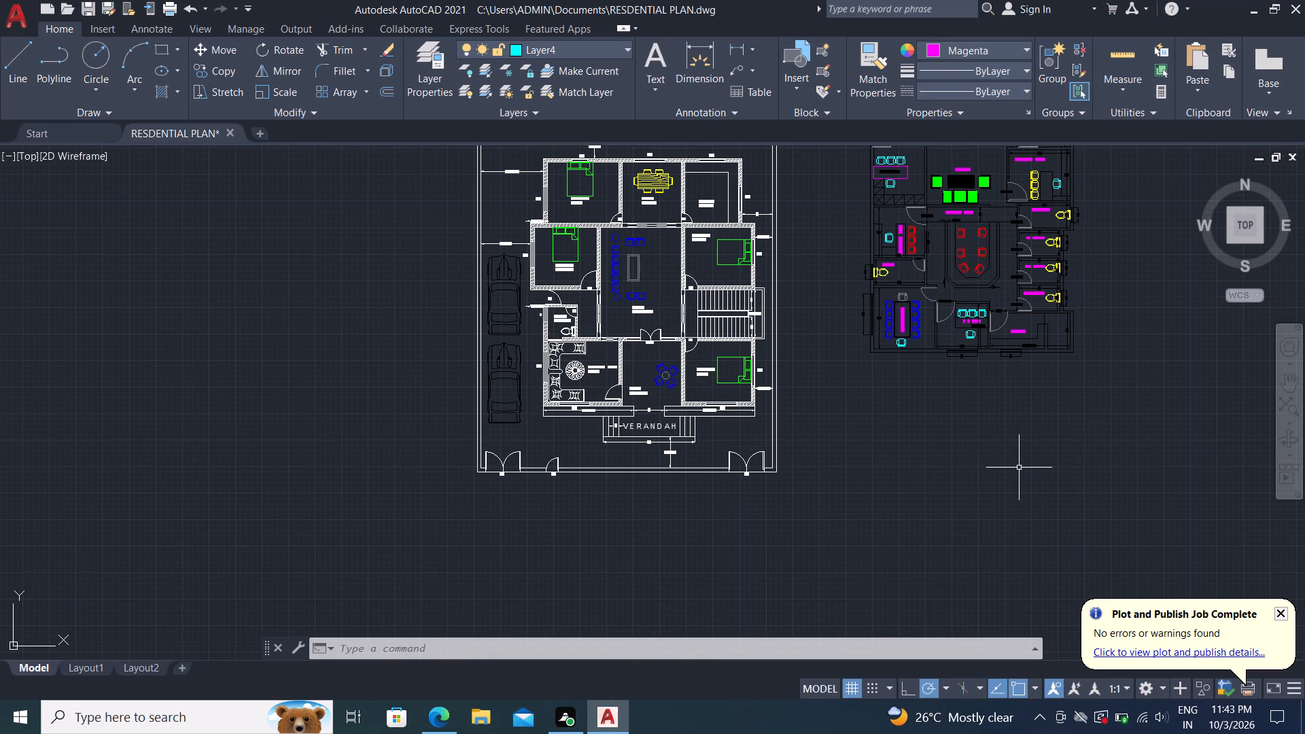
scroll(642, 312, up, 6)
scroll(574, 311, up, 3)
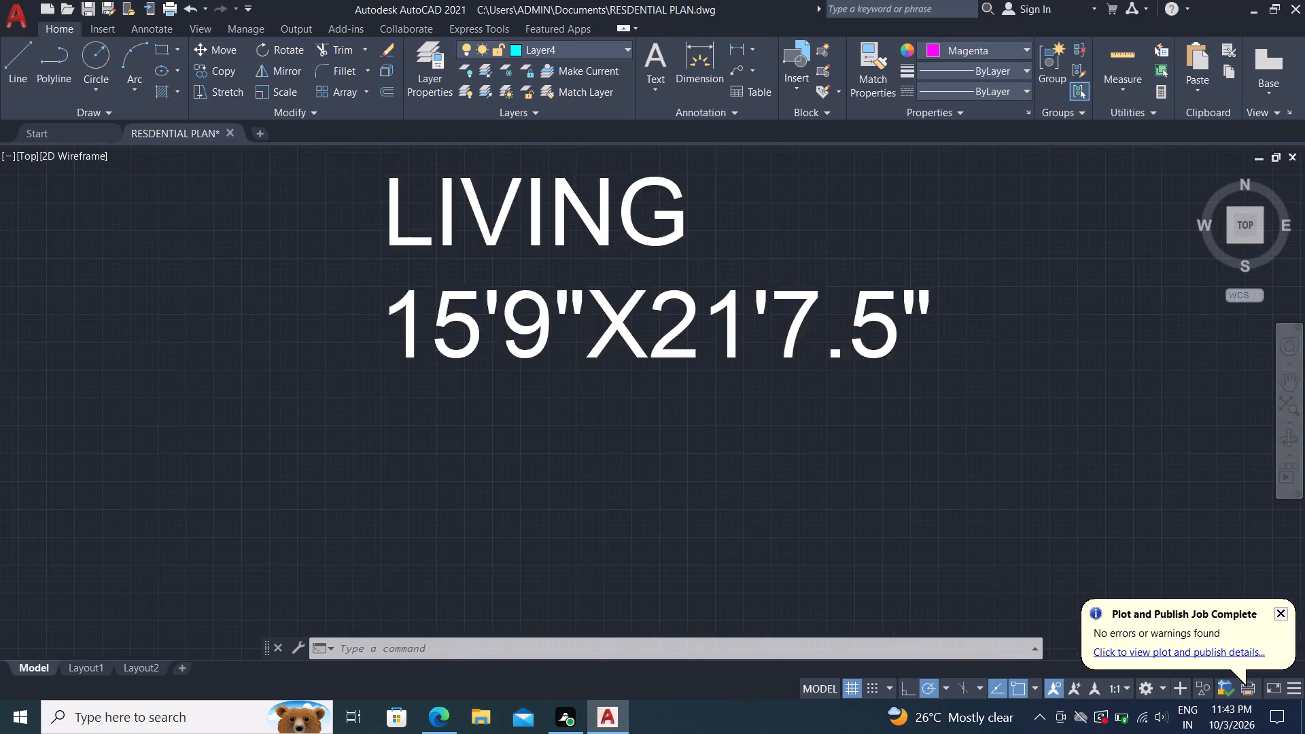
scroll(570, 307, down, 9)
scroll(525, 316, up, 4)
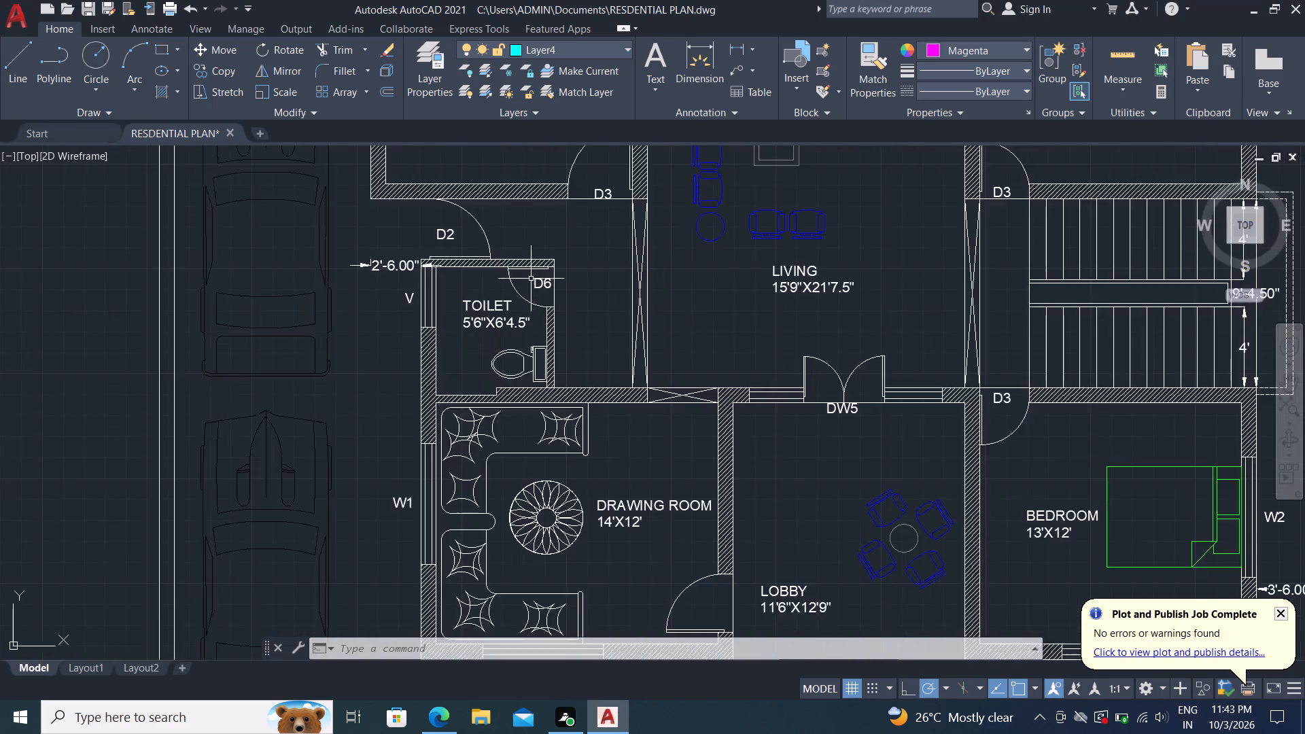
scroll(538, 279, up, 4)
scroll(335, 405, down, 2)
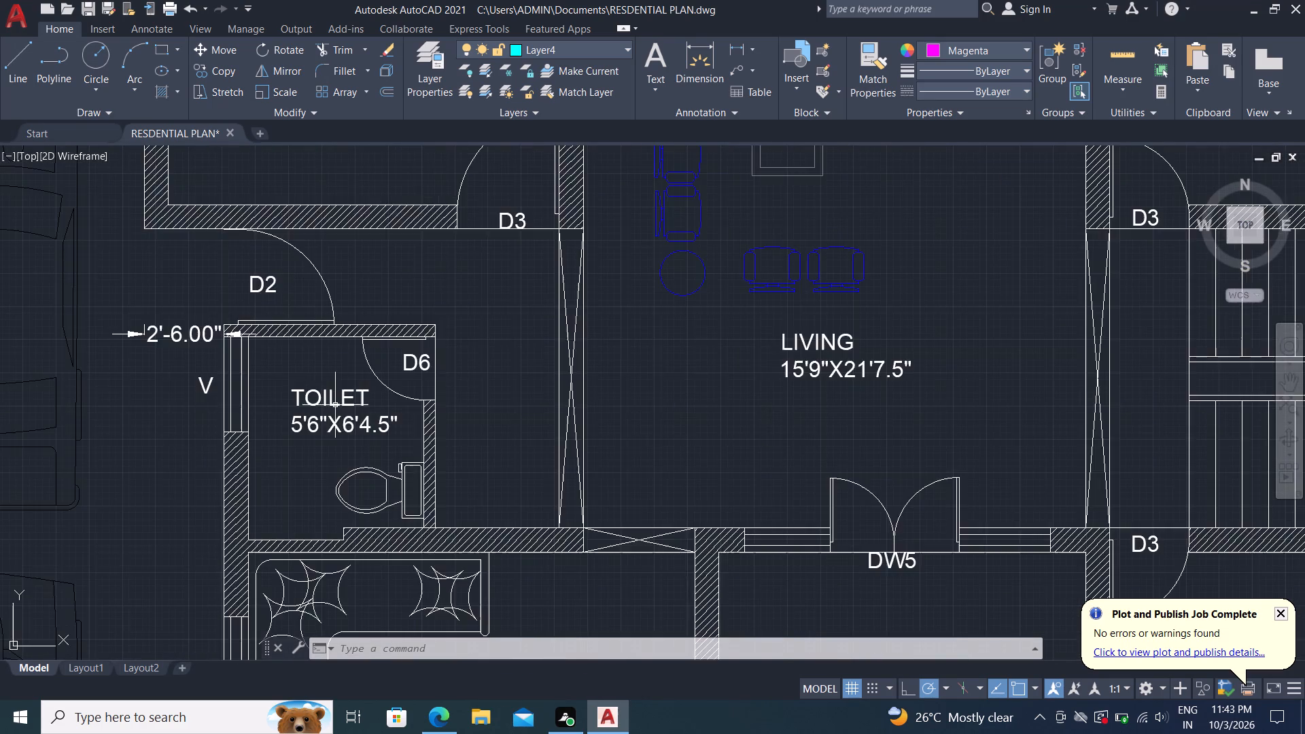
scroll(335, 405, down, 1)
scroll(474, 654, up, 3)
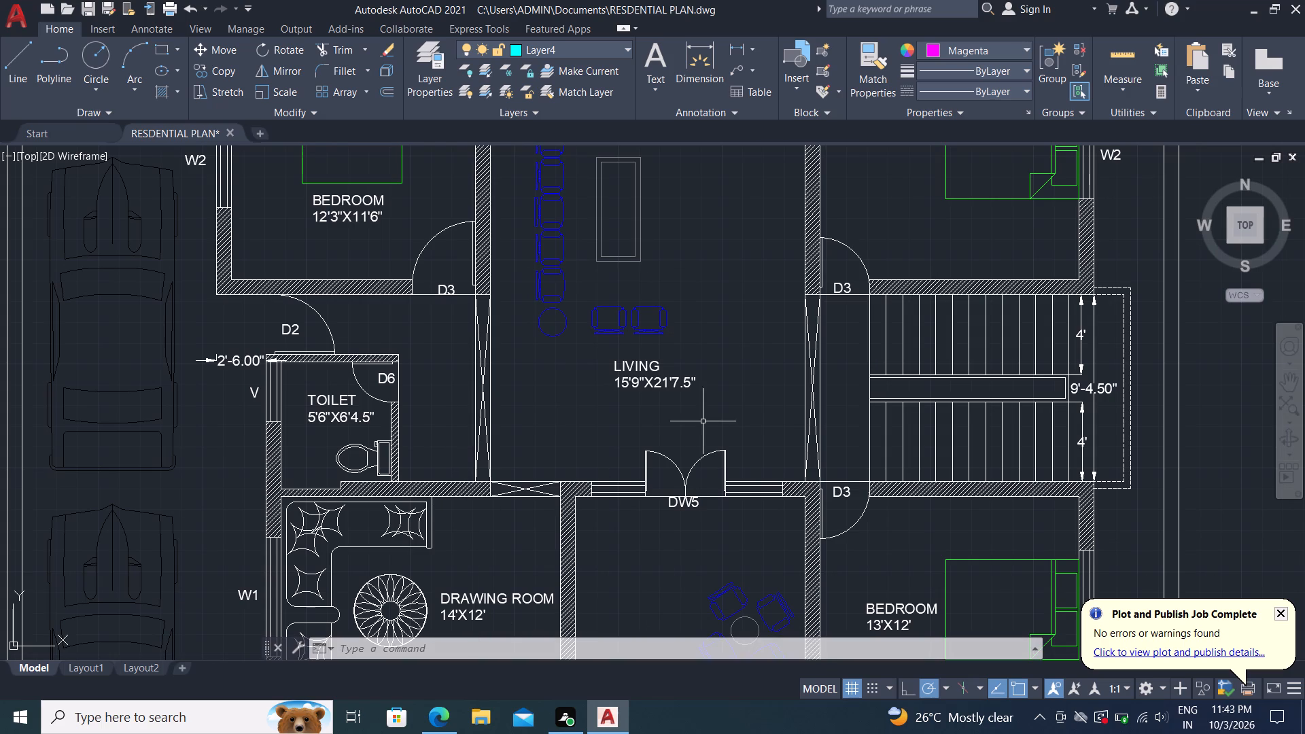
scroll(703, 421, down, 2)
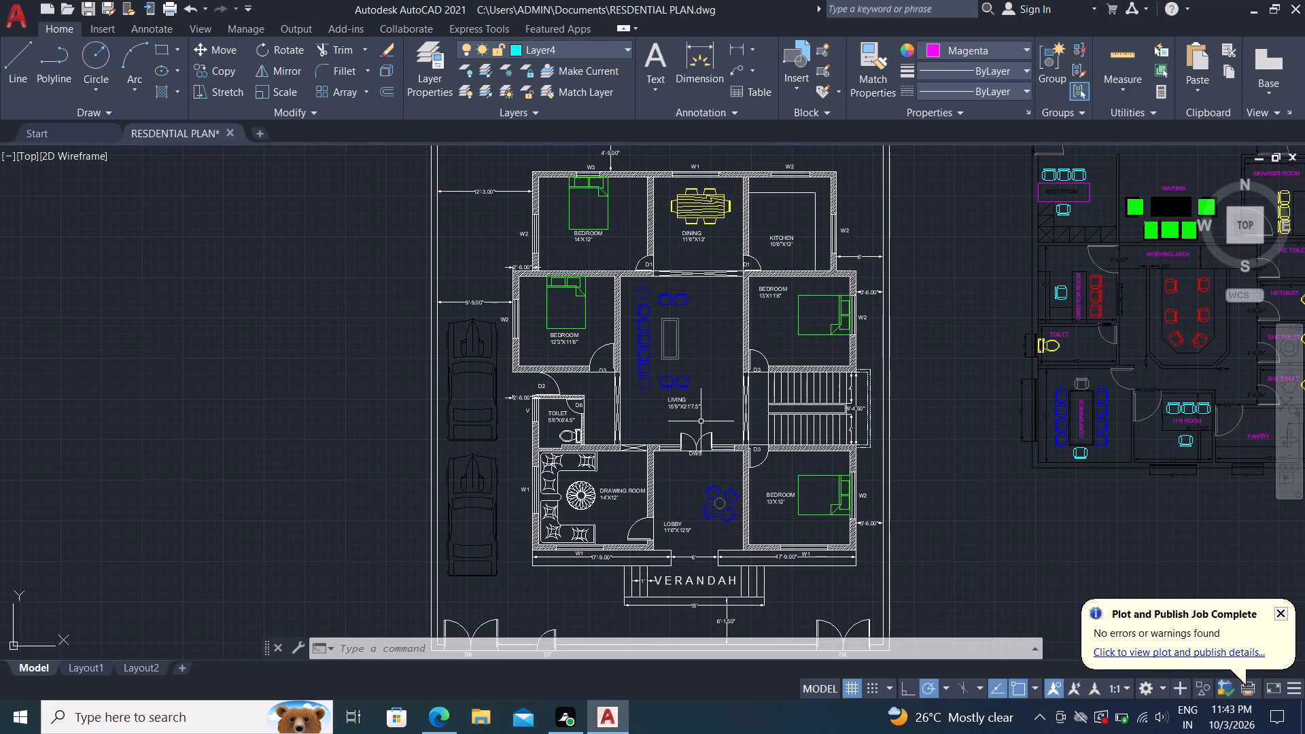
scroll(700, 421, up, 2)
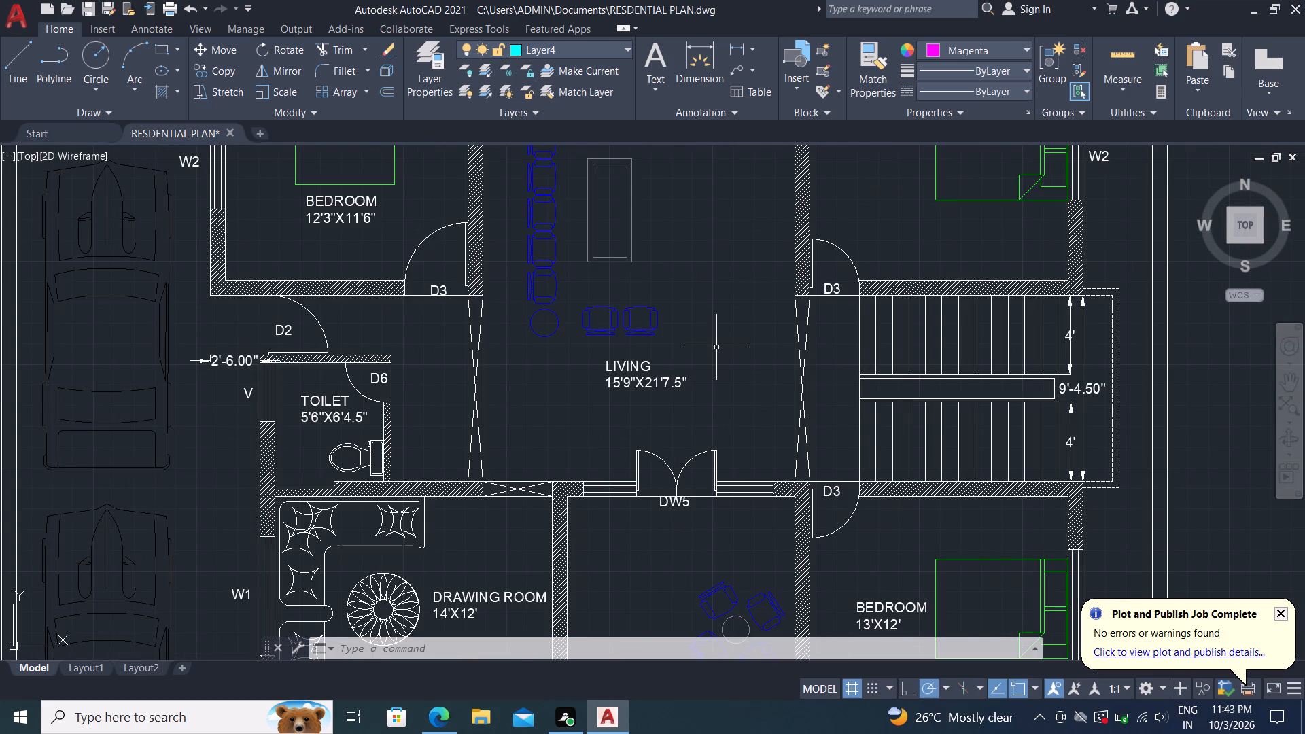
scroll(717, 347, up, 1)
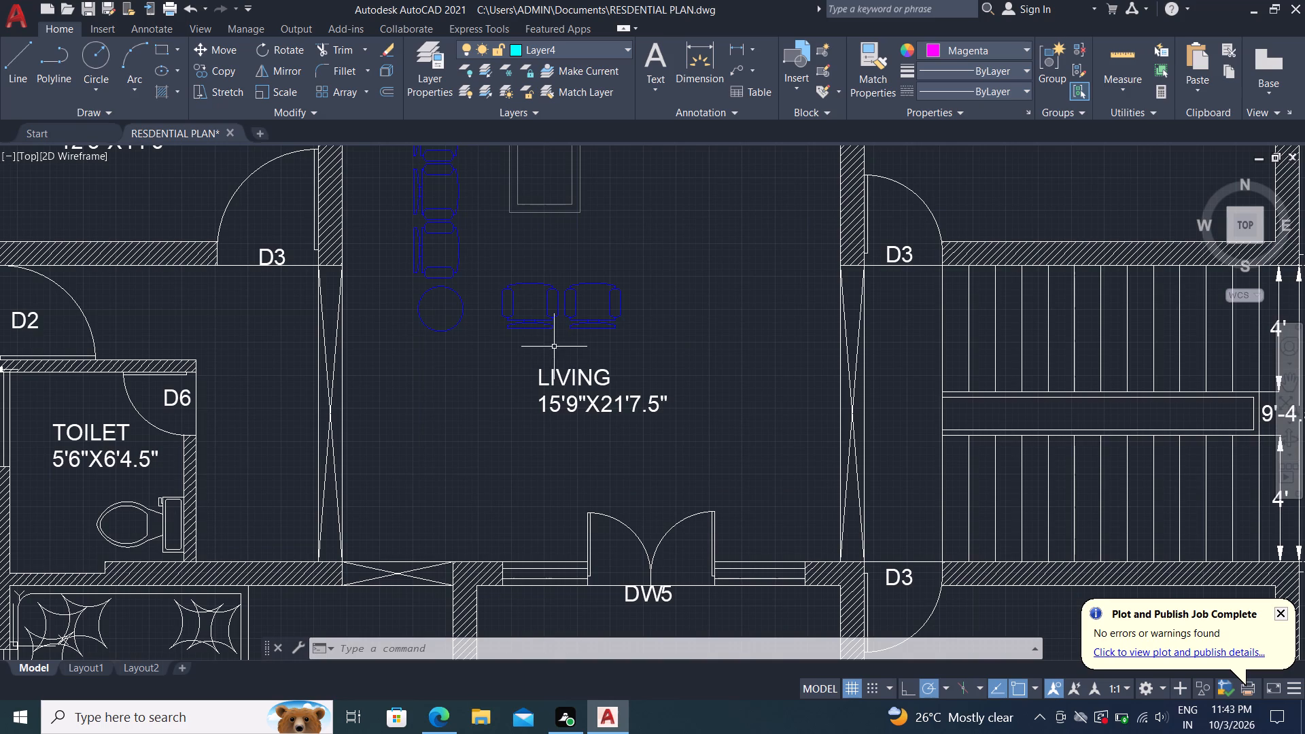
scroll(551, 315, up, 1)
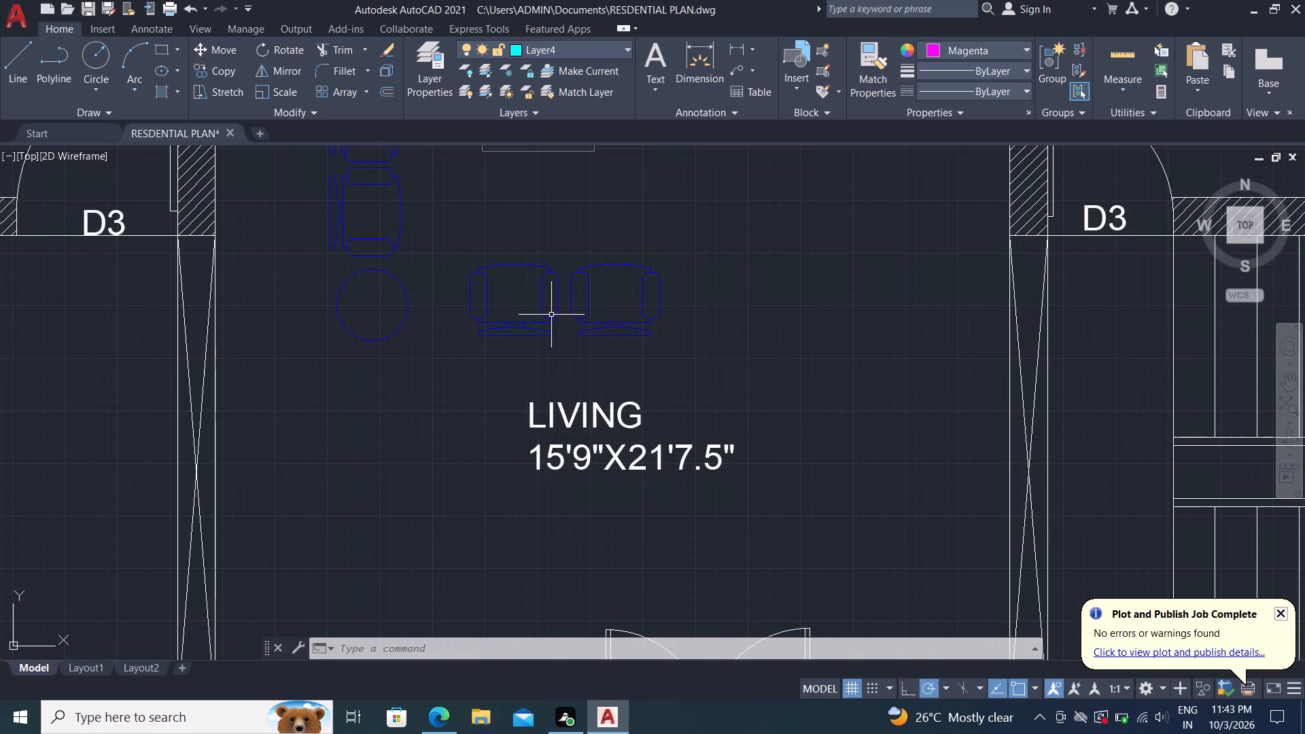
scroll(551, 315, down, 1)
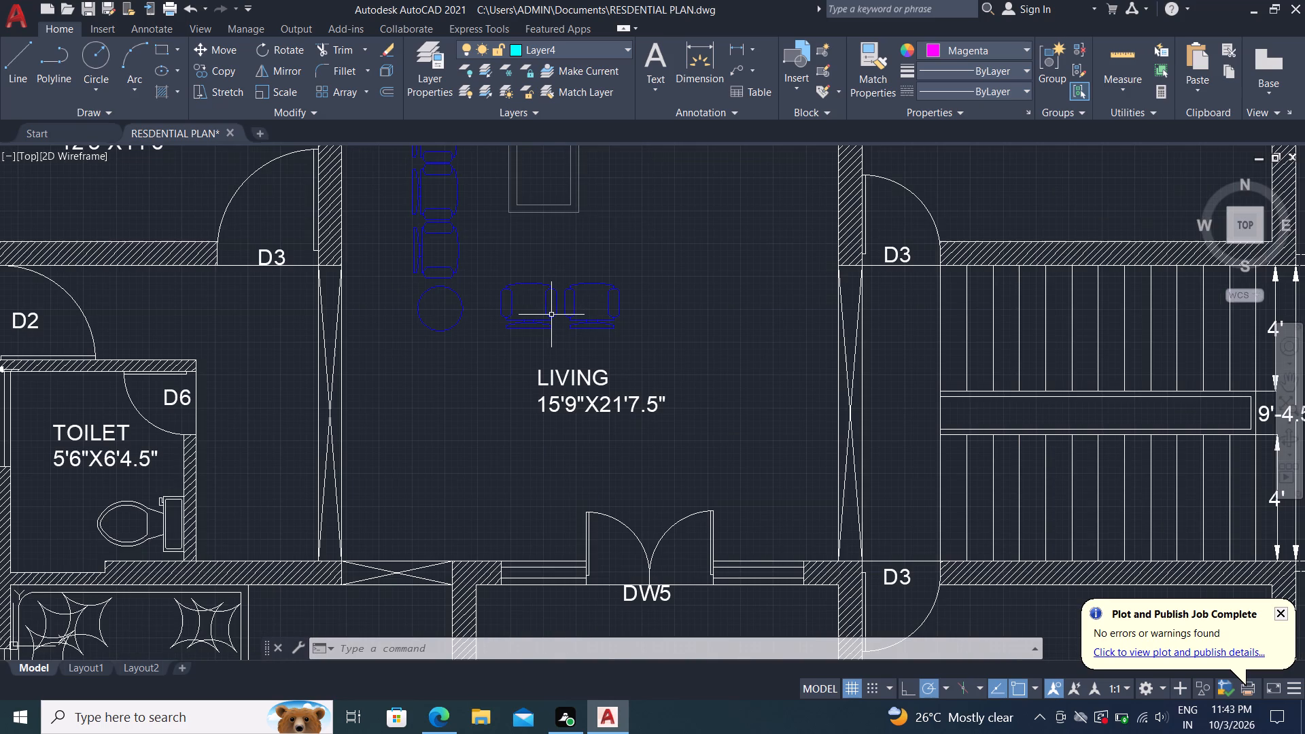
scroll(551, 315, down, 1)
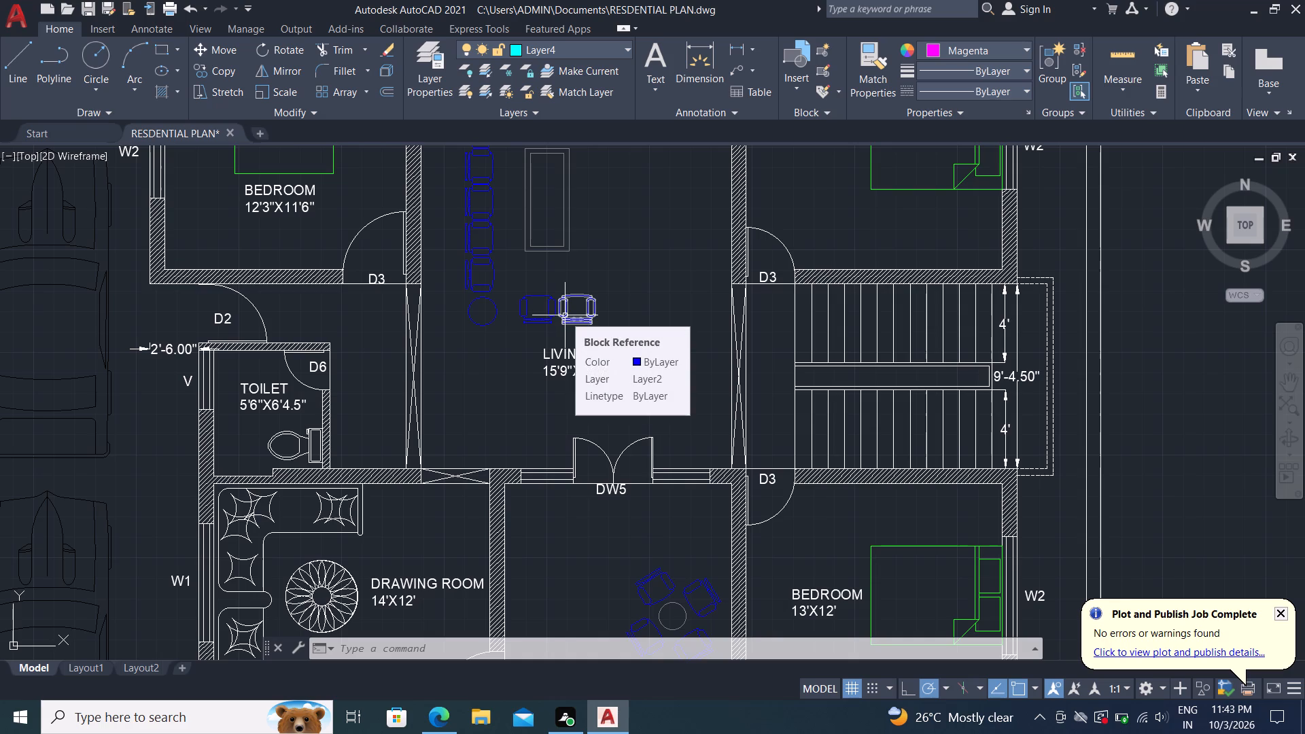
scroll(565, 315, up, 1)
scroll(565, 315, down, 1)
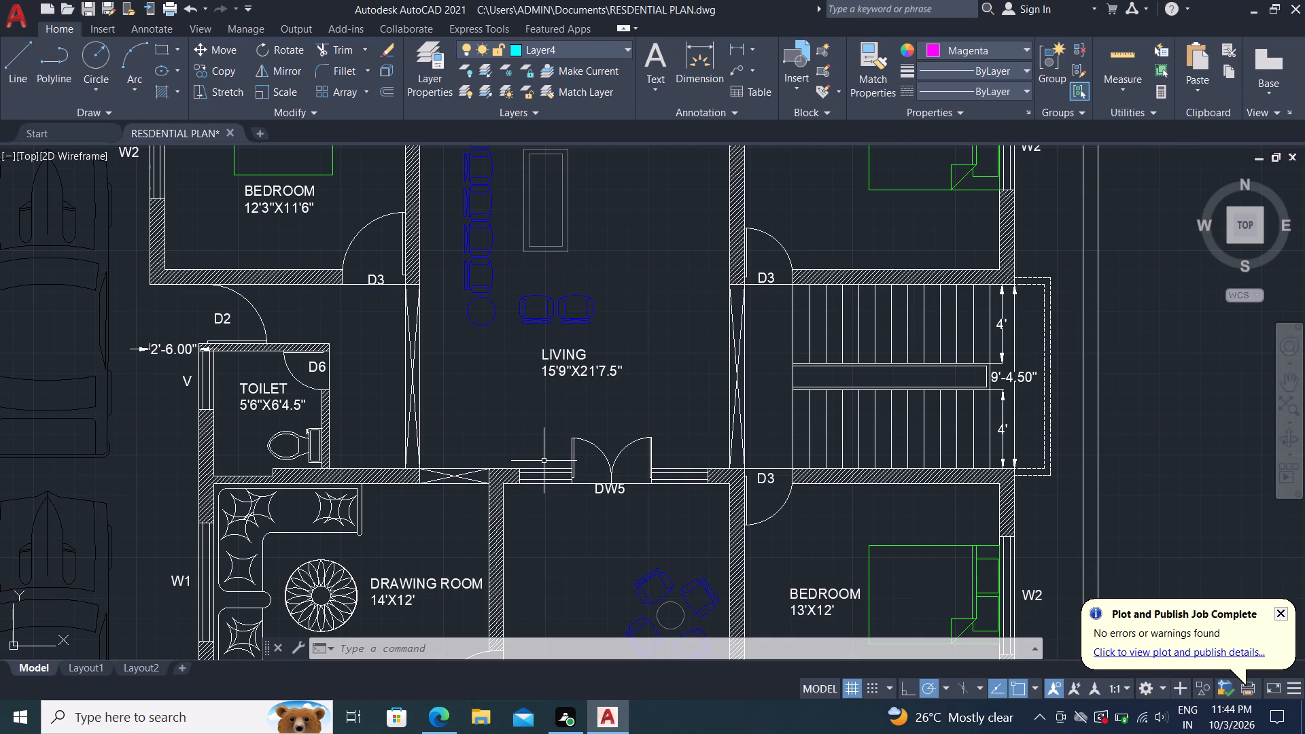
scroll(544, 461, down, 1)
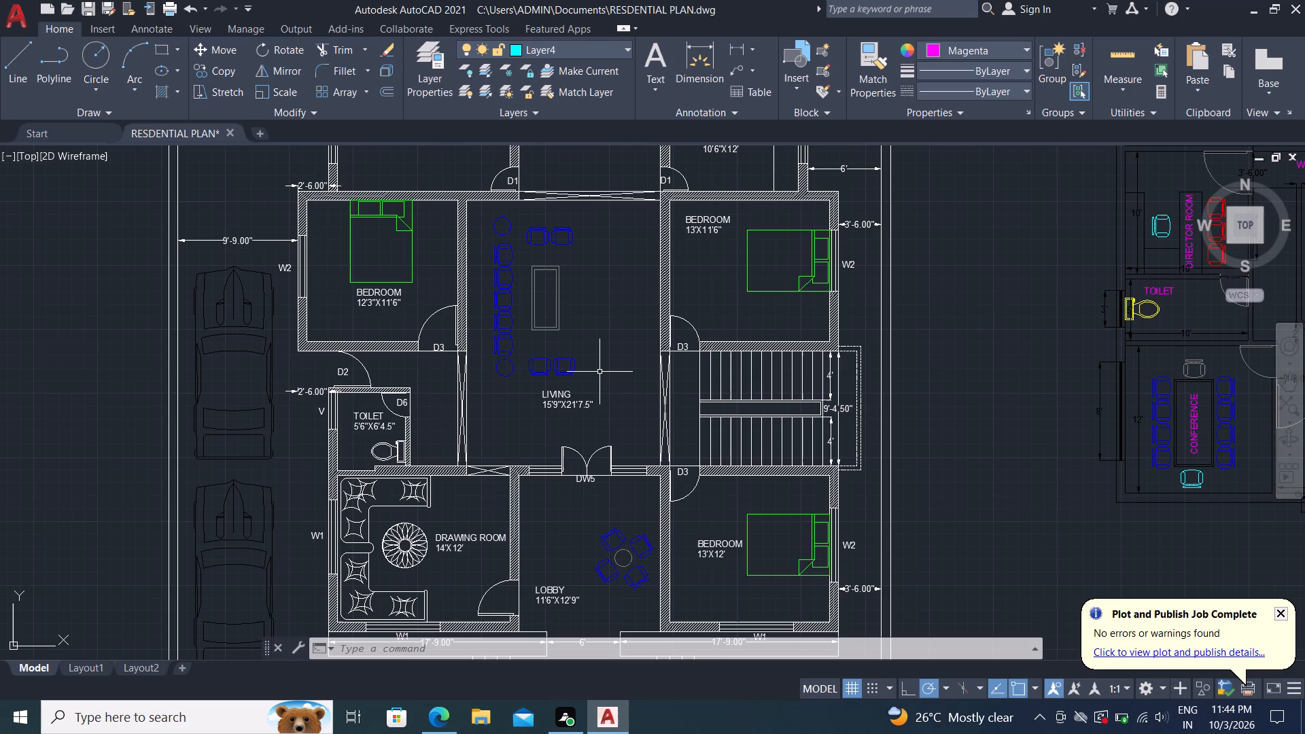
scroll(425, 390, down, 1)
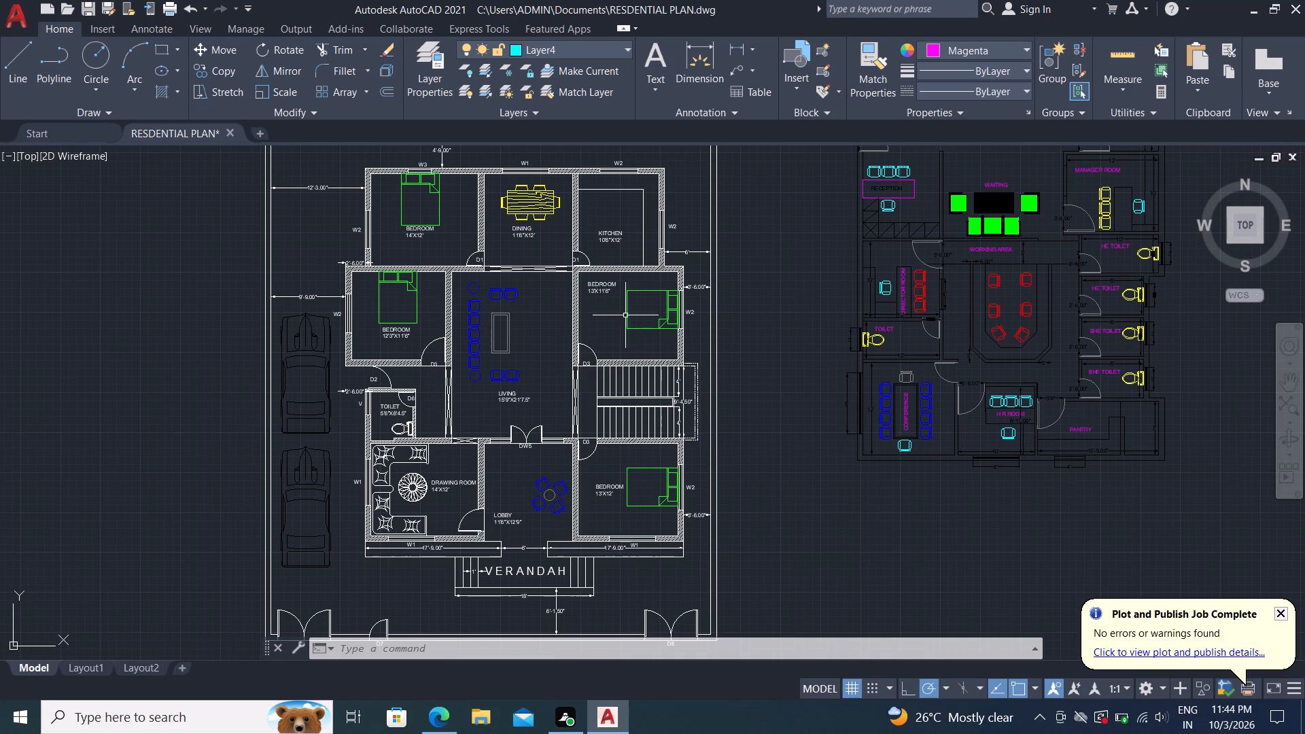
Examine the office plan's toilet, conference and director room area, including its labels and dimensions.
scroll(947, 338, down, 1)
scroll(947, 338, up, 3)
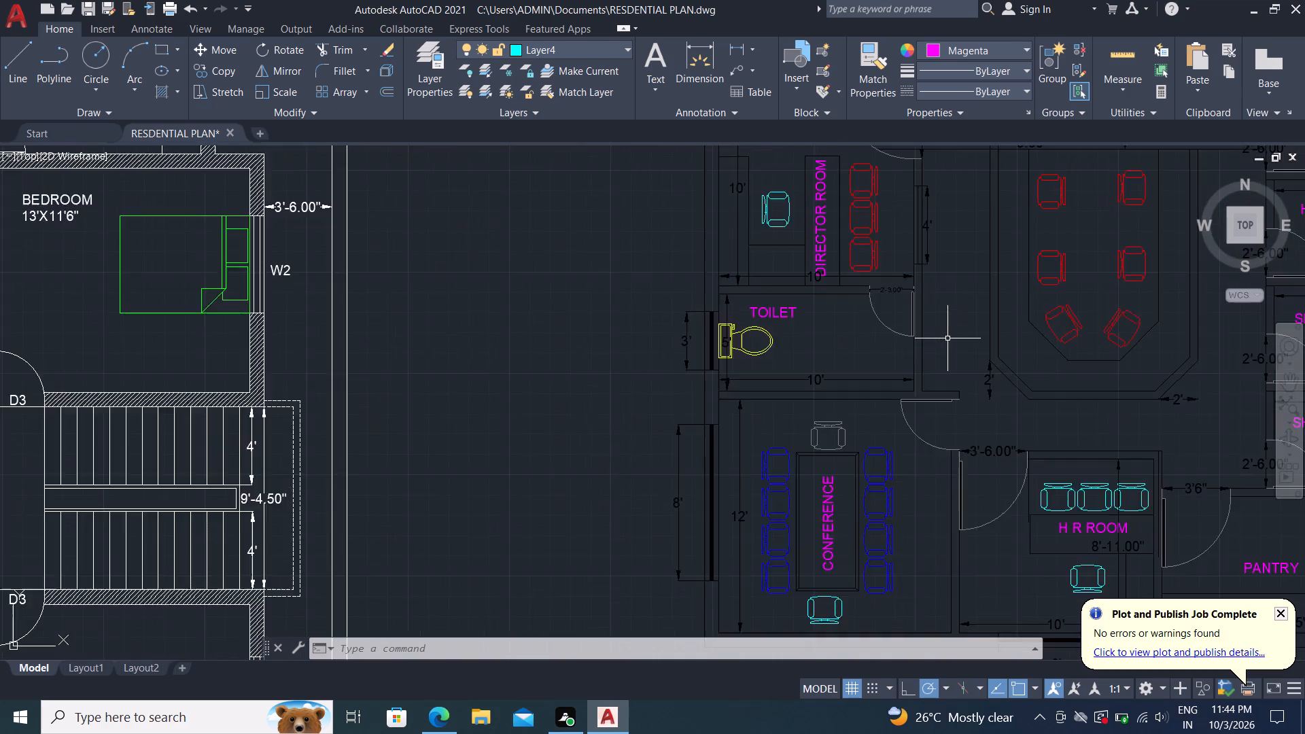
scroll(947, 338, up, 1)
scroll(752, 398, up, 2)
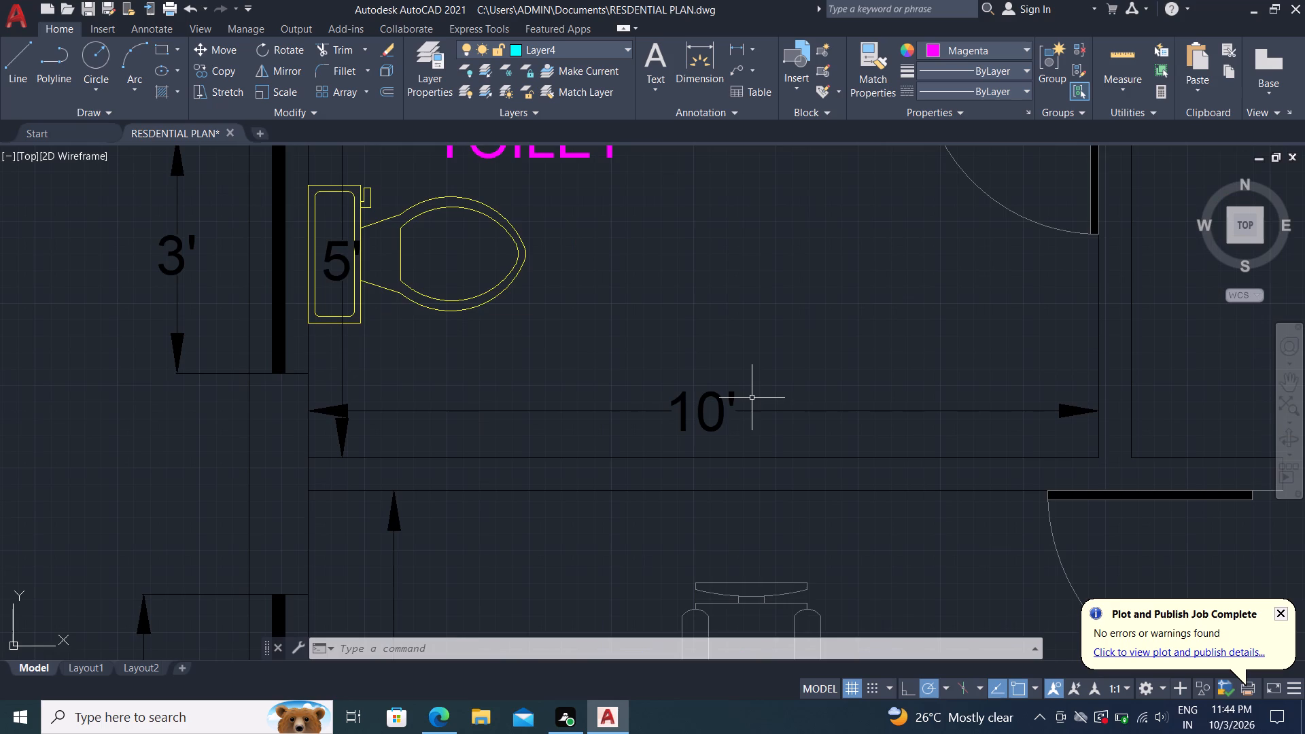
scroll(752, 398, down, 2)
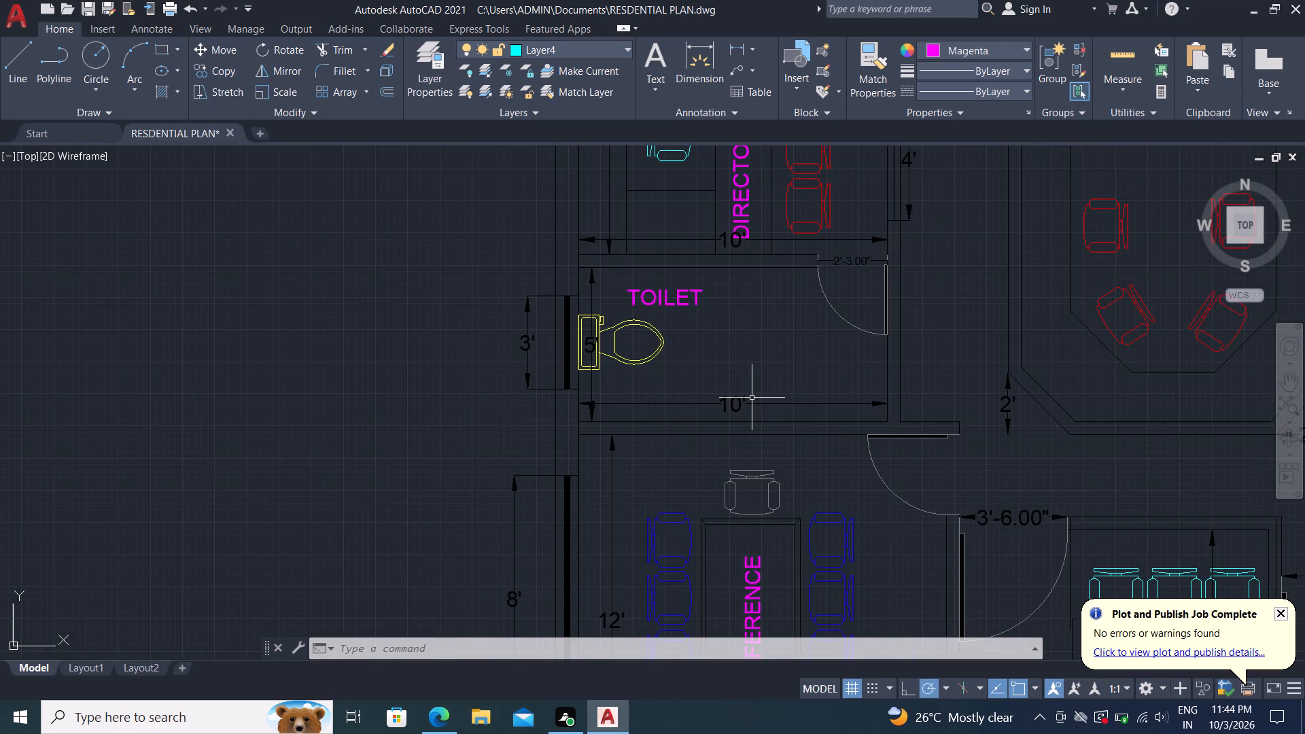
scroll(752, 398, down, 1)
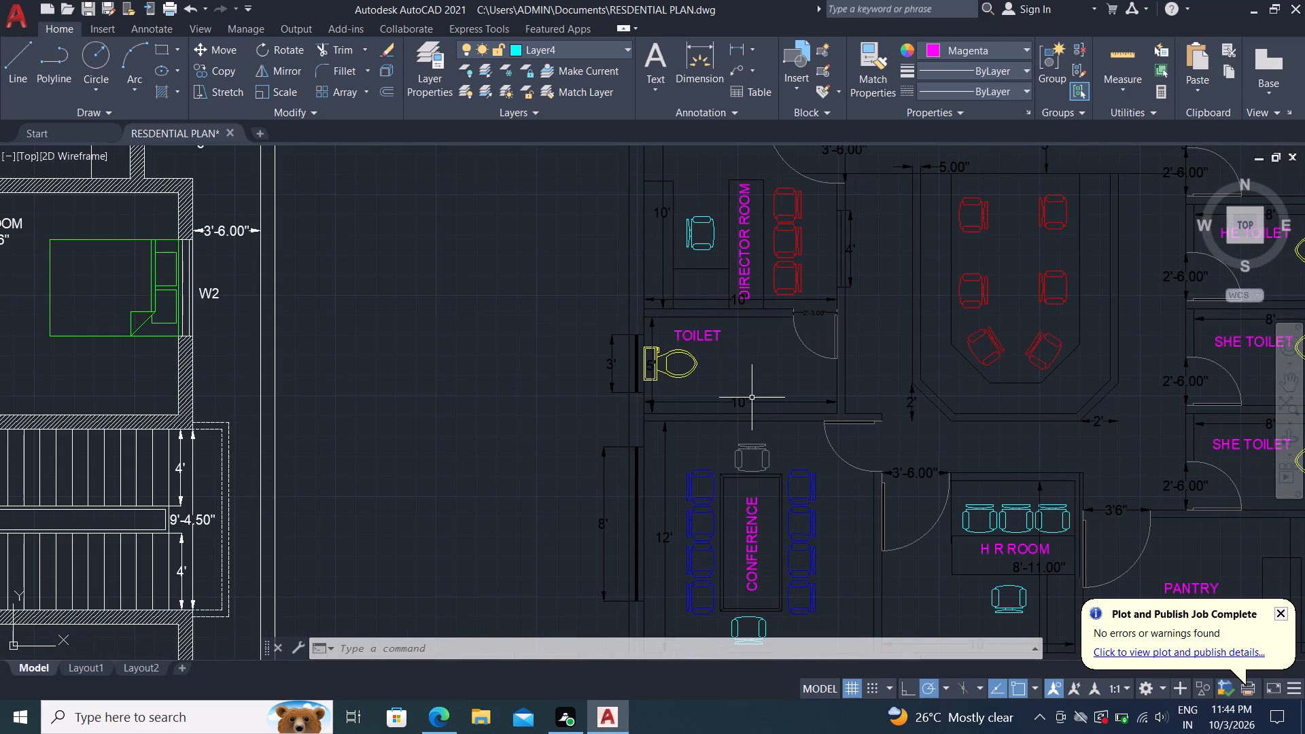
Examine the office plan's working area, director room and HE and SHE toilets, finishing with both titled plans in full.
scroll(752, 398, down, 1)
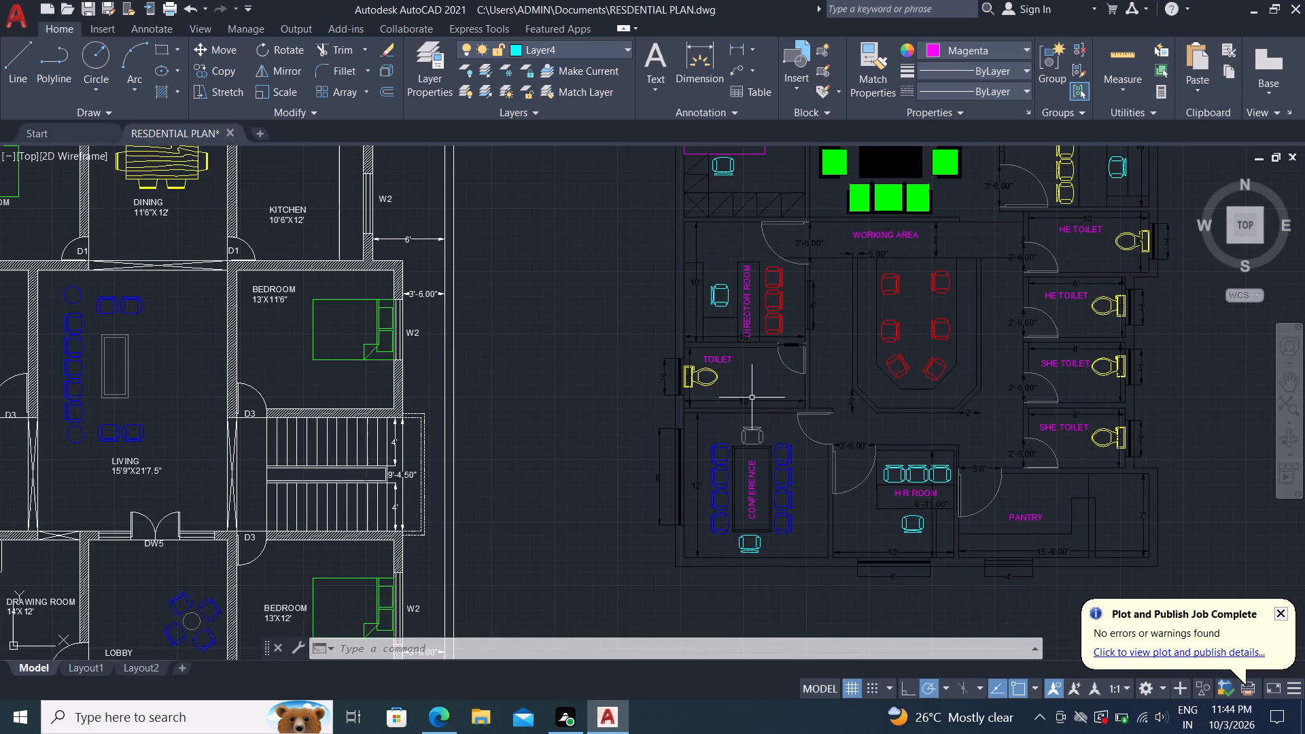
scroll(1013, 347, up, 1)
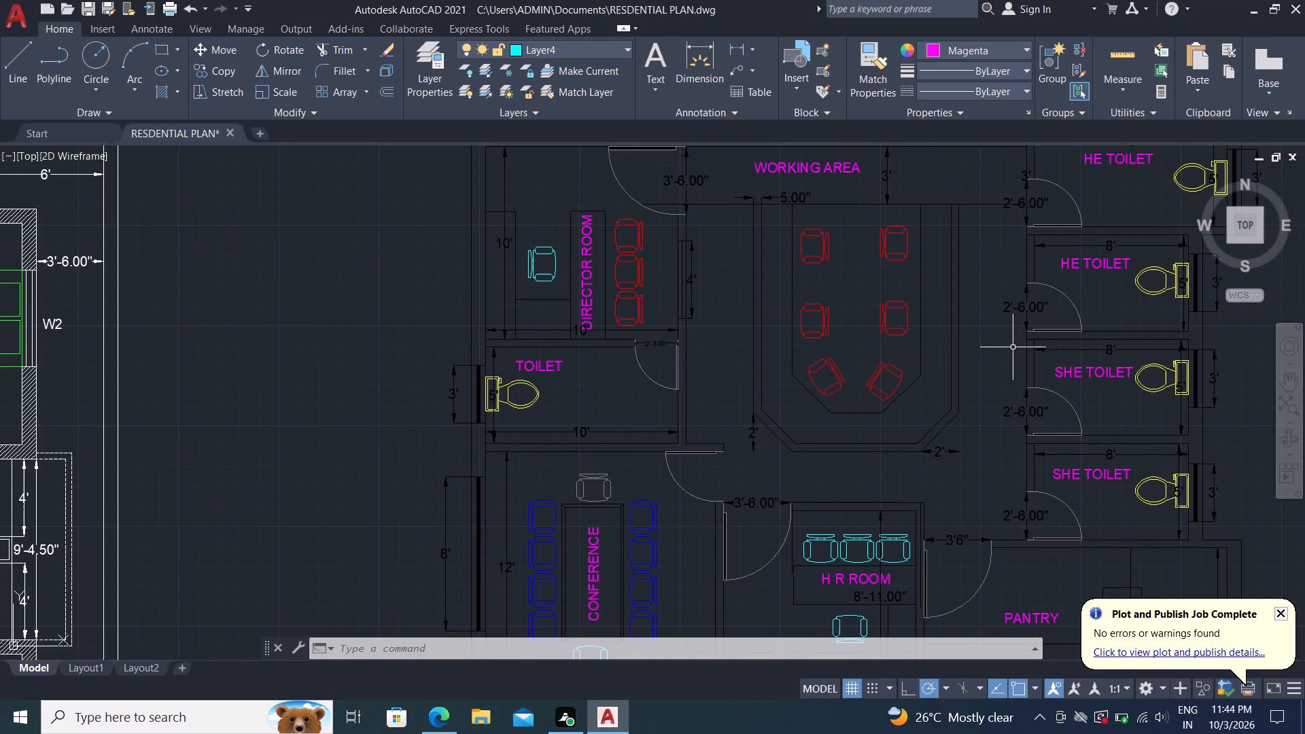
middle_drag(1009, 349, 947, 435)
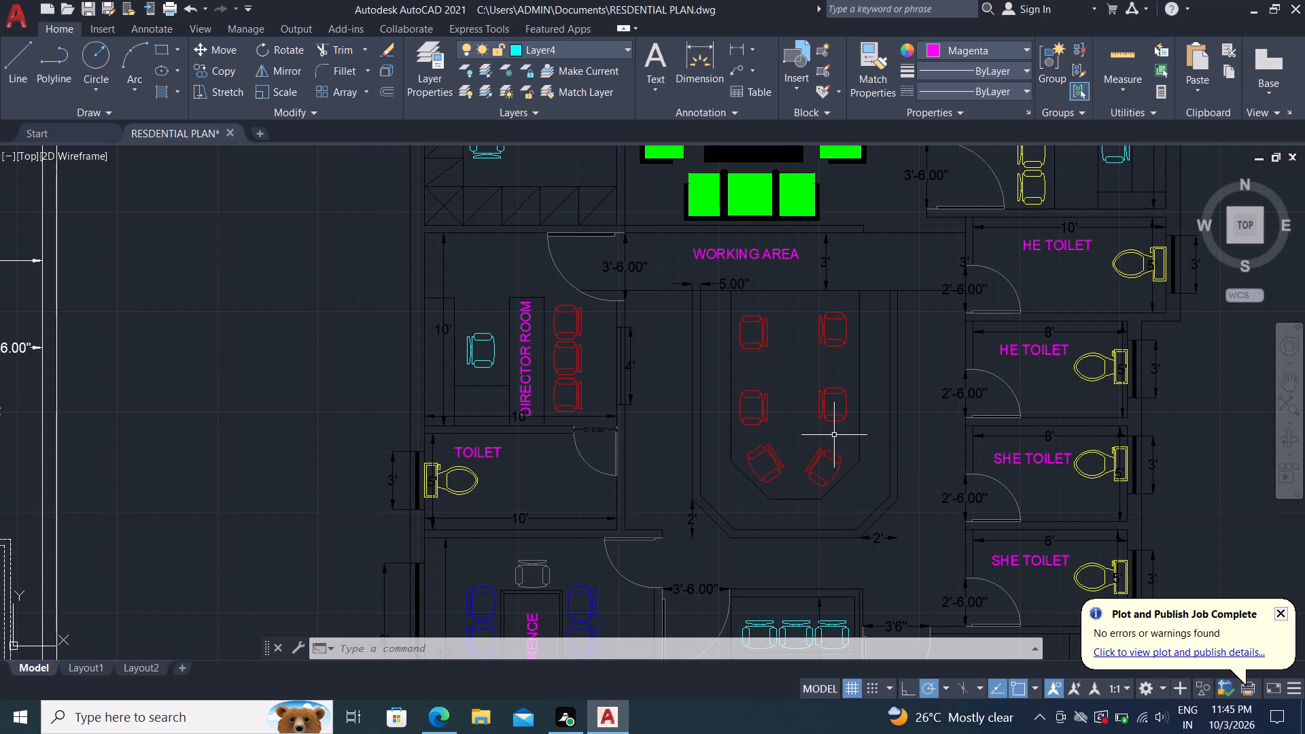
scroll(833, 435, down, 1)
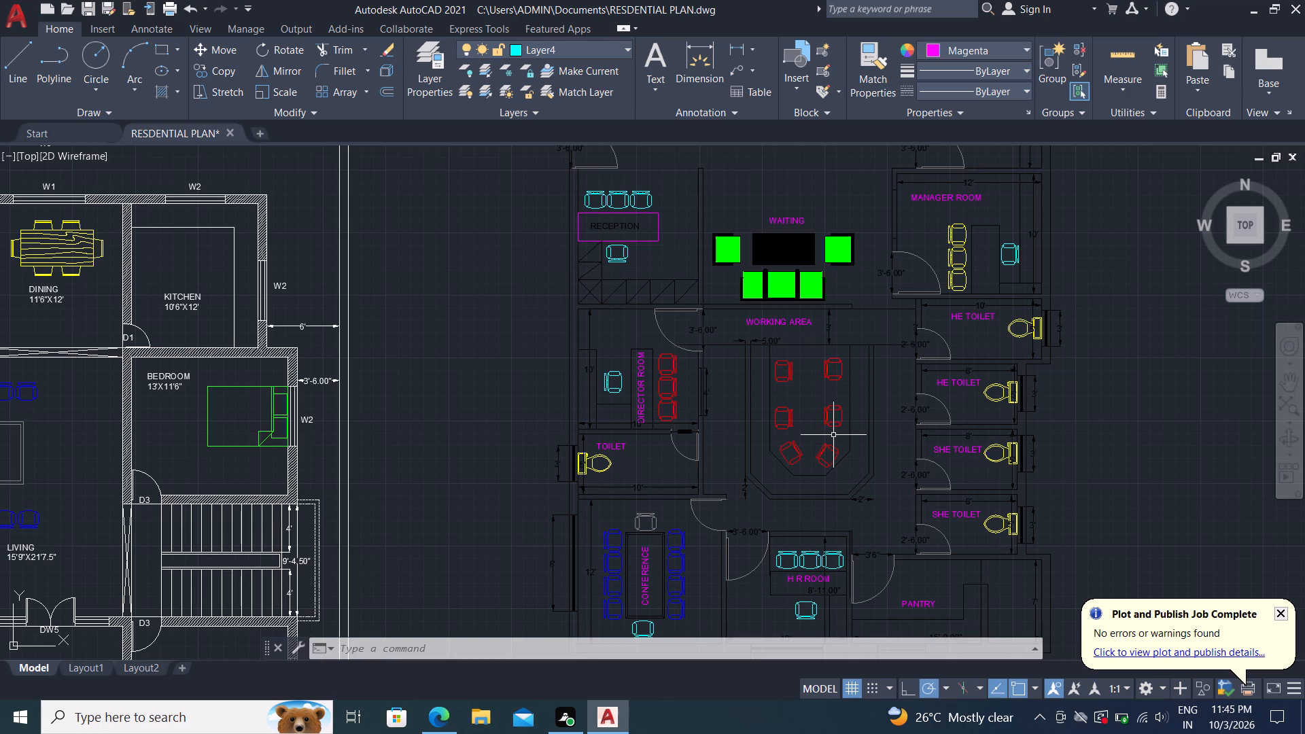
scroll(776, 417, down, 1)
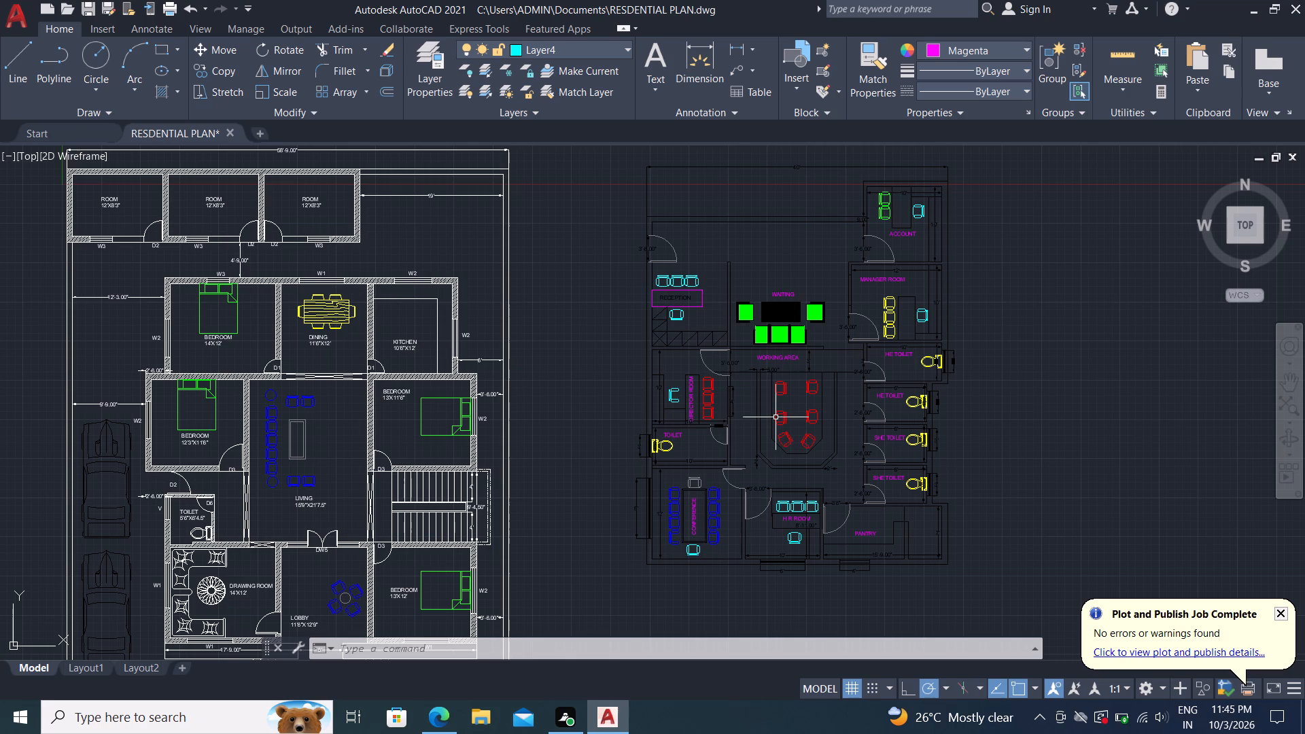
scroll(776, 417, down, 1)
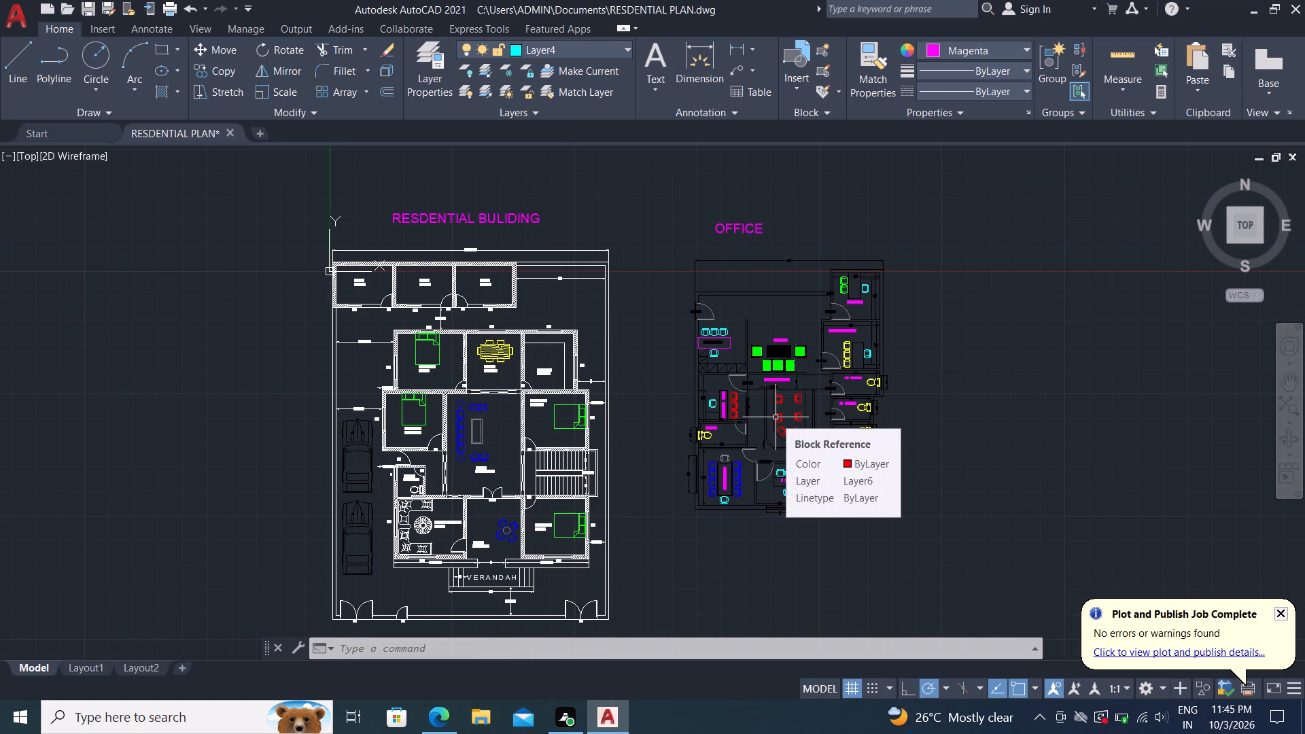